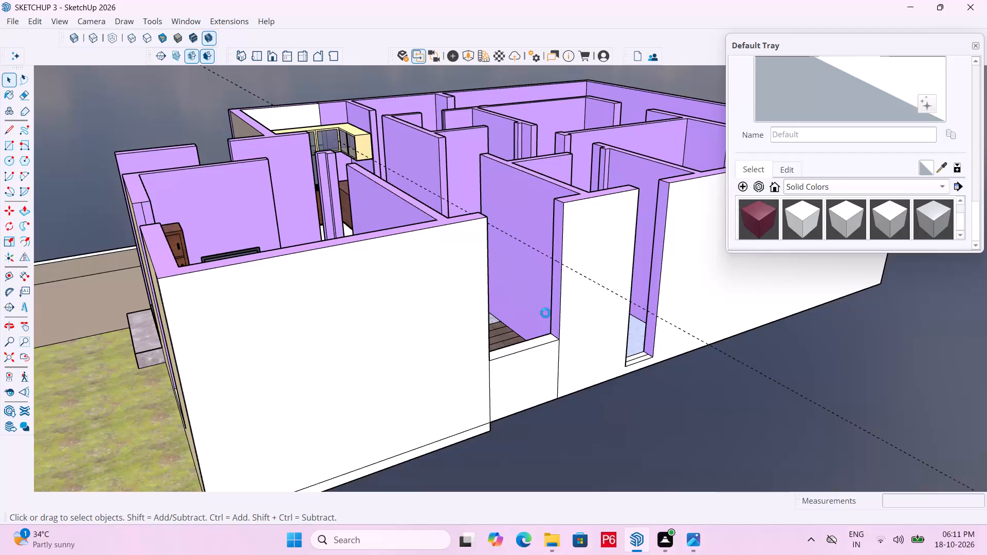
Save the house model.
{"action": "key", "text": "ctrl+s"}
{"action": "key", "text": "ctrl+s"}
{"action": "scroll", "coordinate": [545, 252], "scroll_direction": "up", "scroll_amount": 8}
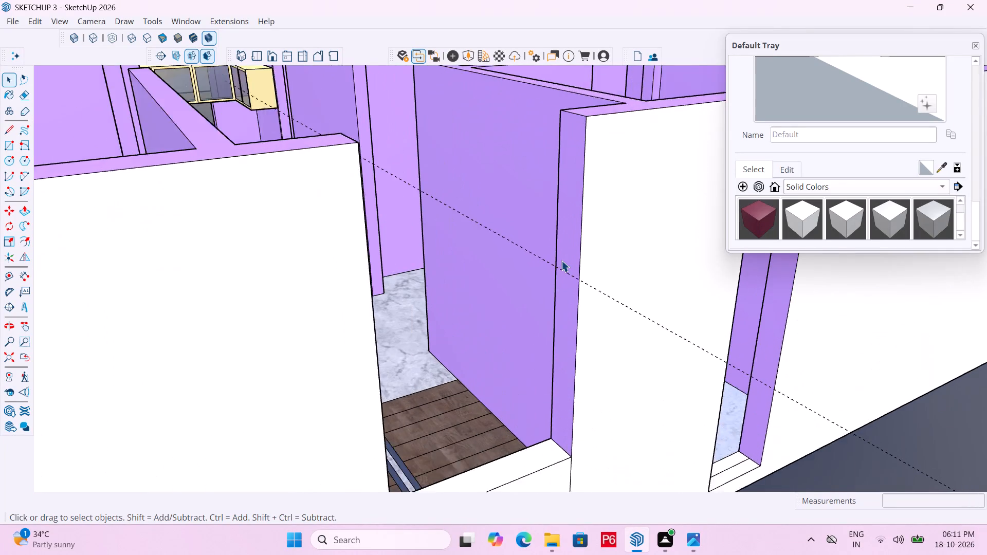
{"action": "scroll", "coordinate": [561, 261], "scroll_direction": "up", "scroll_amount": 2}
{"action": "left_click", "coordinate": [568, 299]}
{"action": "scroll", "coordinate": [572, 227], "scroll_direction": "down", "scroll_amount": 12}
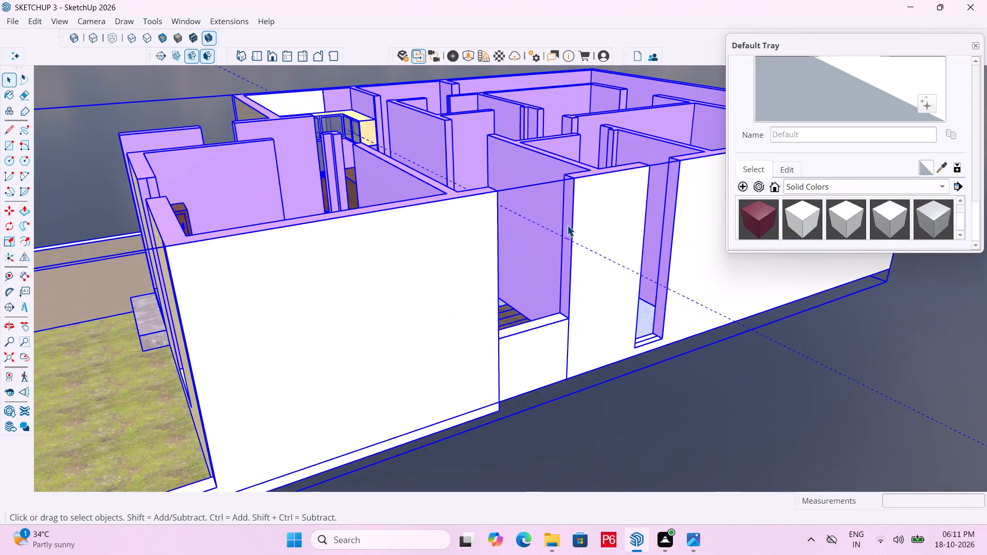
{"action": "left_click", "coordinate": [790, 353]}
{"action": "left_click", "coordinate": [751, 363]}
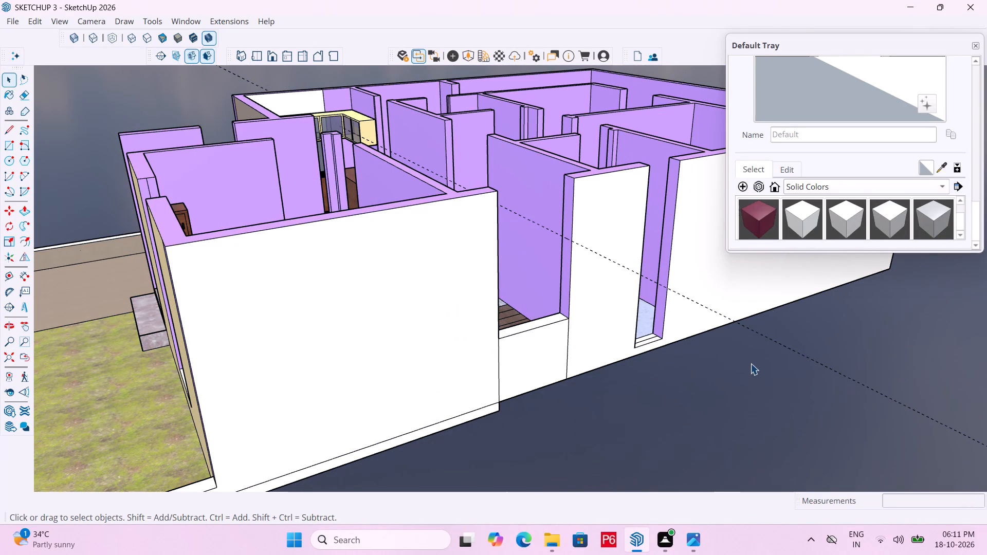
{"action": "key", "text": "ctrl+s"}
{"action": "key", "text": "ctrl+s"}
{"action": "key", "text": "ctrl+s"}
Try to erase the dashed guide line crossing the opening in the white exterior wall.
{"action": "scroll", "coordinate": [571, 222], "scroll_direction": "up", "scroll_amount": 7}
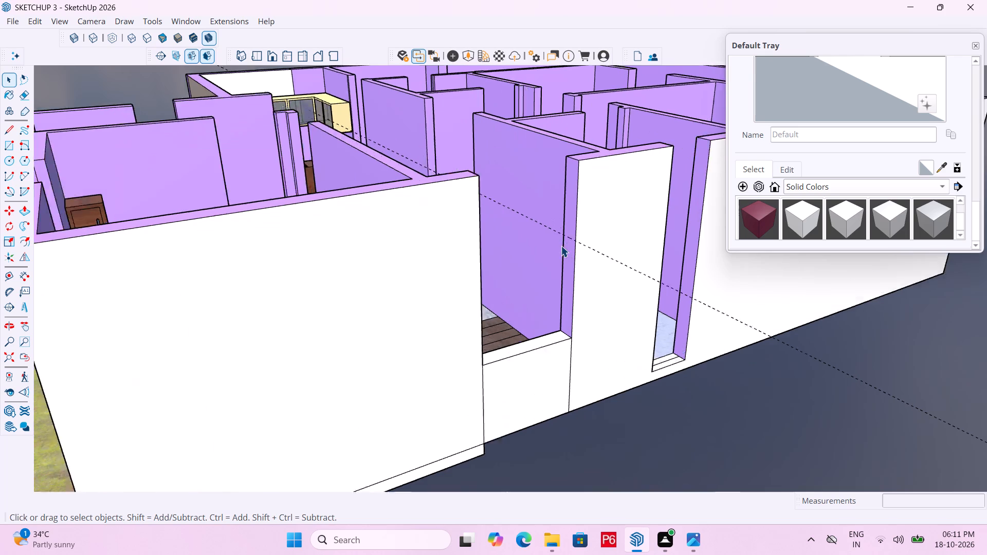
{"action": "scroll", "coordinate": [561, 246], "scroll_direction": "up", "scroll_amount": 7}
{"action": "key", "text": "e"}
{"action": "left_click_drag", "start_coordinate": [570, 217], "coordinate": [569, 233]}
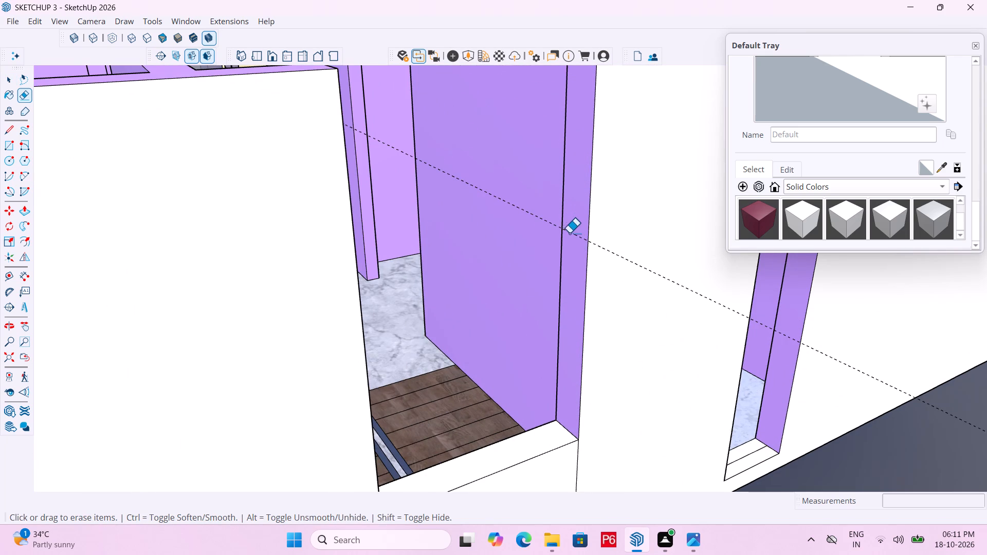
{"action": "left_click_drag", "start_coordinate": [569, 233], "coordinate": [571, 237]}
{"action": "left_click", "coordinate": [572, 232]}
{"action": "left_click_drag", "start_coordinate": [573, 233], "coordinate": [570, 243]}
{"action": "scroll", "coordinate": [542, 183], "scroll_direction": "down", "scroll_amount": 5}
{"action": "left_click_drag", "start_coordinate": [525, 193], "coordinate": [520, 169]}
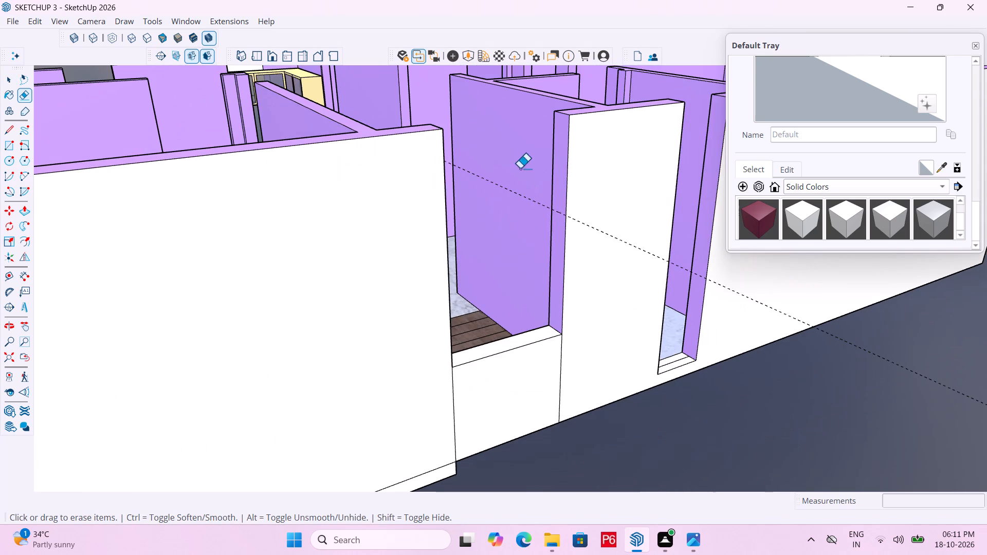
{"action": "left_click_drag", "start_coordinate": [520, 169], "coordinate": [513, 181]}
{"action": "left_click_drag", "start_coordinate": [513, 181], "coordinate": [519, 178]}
Open the wall group for editing and erase the dashed guide line crossing the exterior wall opening.
{"action": "key", "text": "space"}
{"action": "double_click", "coordinate": [584, 187]}
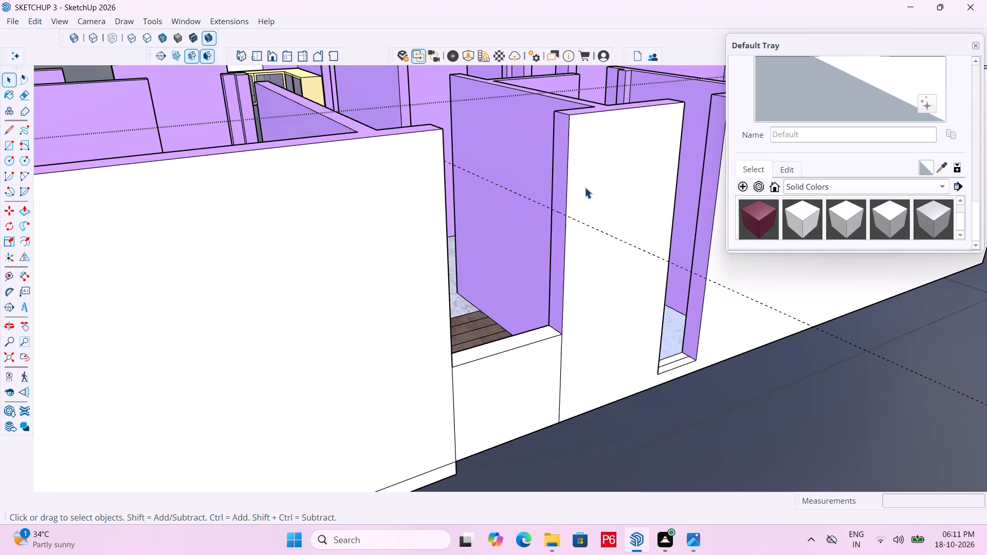
{"action": "triple_click", "coordinate": [575, 181]}
{"action": "double_click", "coordinate": [575, 181]}
{"action": "triple_click", "coordinate": [570, 180]}
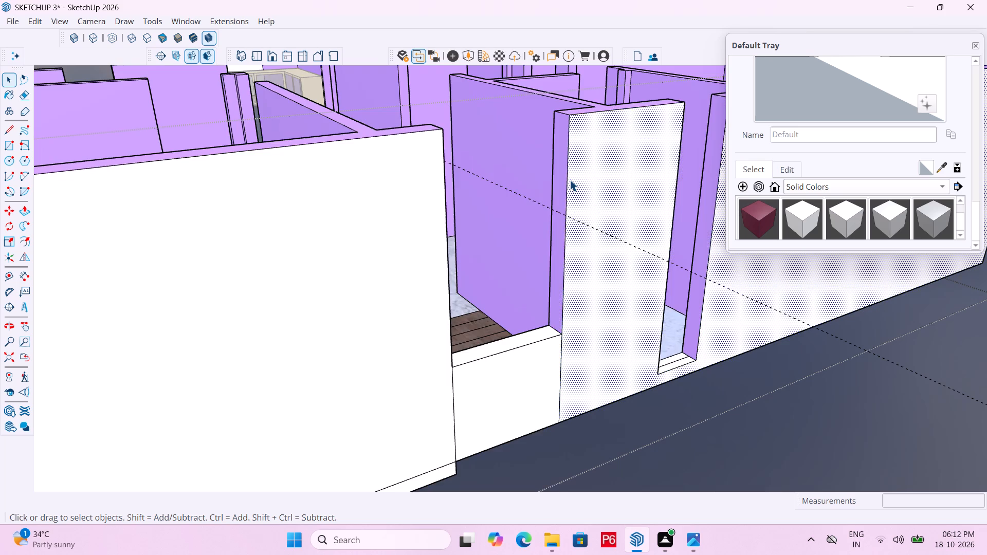
{"action": "double_click", "coordinate": [567, 179]}
{"action": "left_click", "coordinate": [559, 180]}
{"action": "key", "text": "e"}
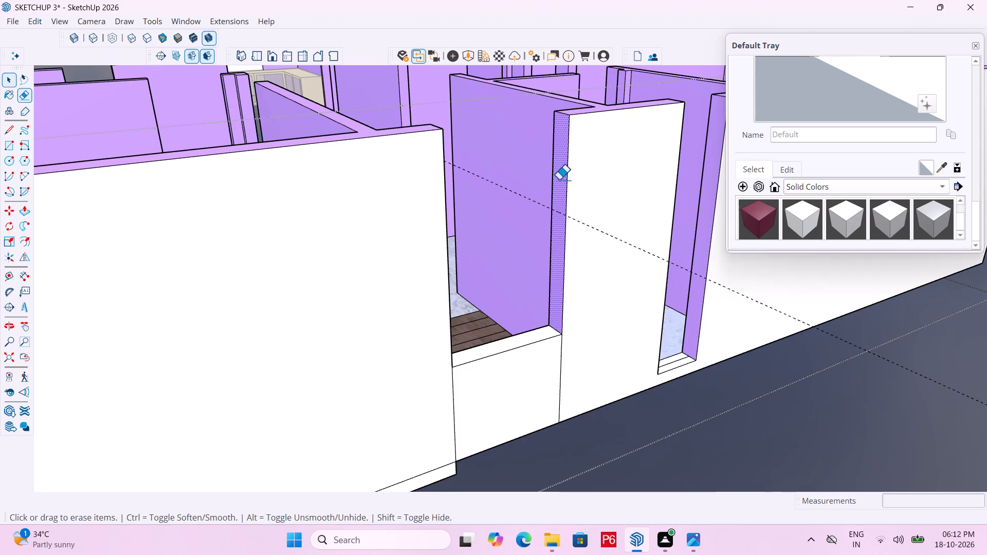
{"action": "left_click_drag", "start_coordinate": [526, 194], "coordinate": [522, 199]}
{"action": "scroll", "coordinate": [514, 140], "scroll_direction": "down", "scroll_amount": 2}
Measure upward along the opening's jamb from its sill with the Tape Measure.
{"action": "scroll", "coordinate": [536, 253], "scroll_direction": "up", "scroll_amount": 6}
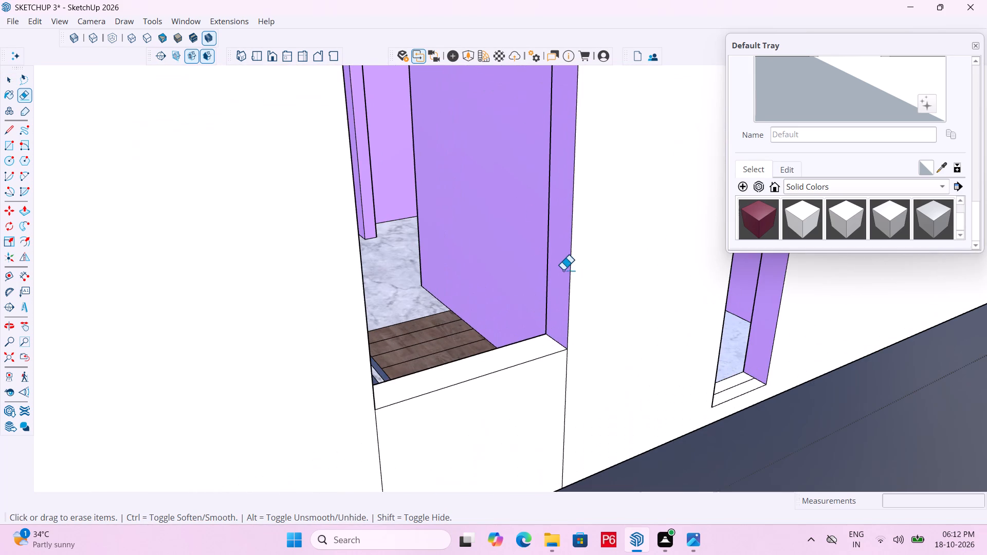
{"action": "key", "text": "t"}
{"action": "left_click", "coordinate": [555, 344]}
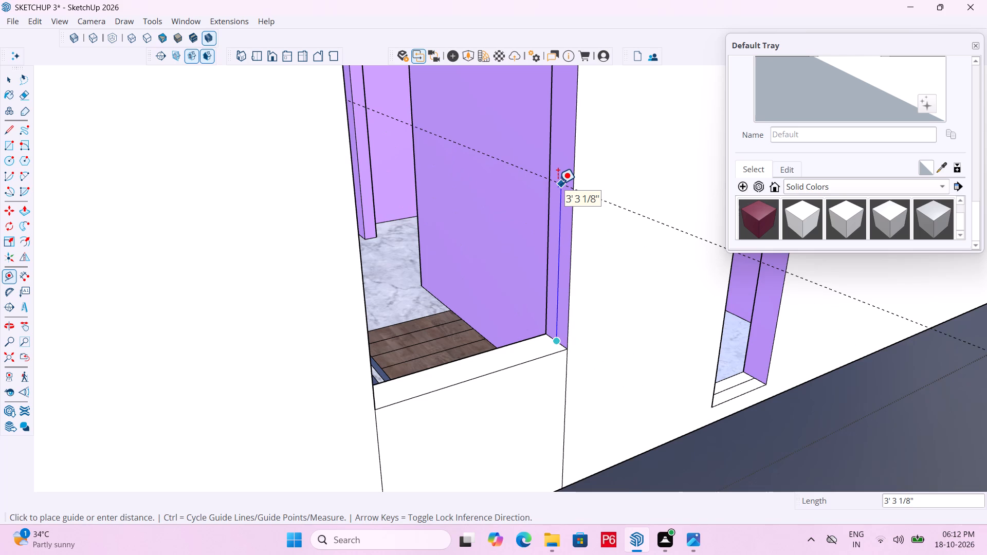
{"action": "key", "text": "Escape"}
{"action": "scroll", "coordinate": [421, 115], "scroll_direction": "down", "scroll_amount": 6}
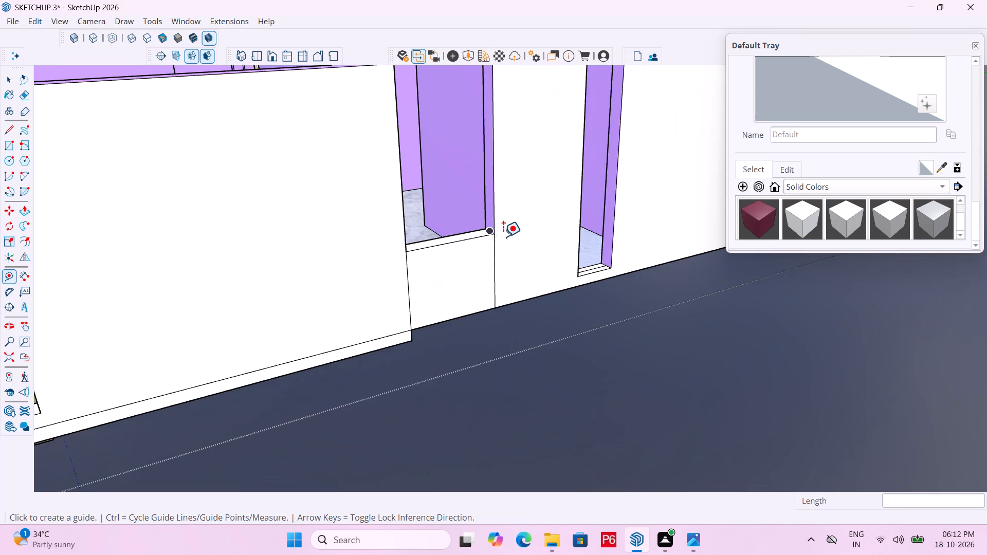
Save the model with the guide line removed.
{"action": "key", "text": "ctrl+s"}
{"action": "key", "text": "ctrl+s"}
{"action": "key", "text": "ctrl+s"}
Measure the height from the exterior wall's base up to the opening's sill with the Tape Measure.
{"action": "scroll", "coordinate": [497, 287], "scroll_direction": "up", "scroll_amount": 4}
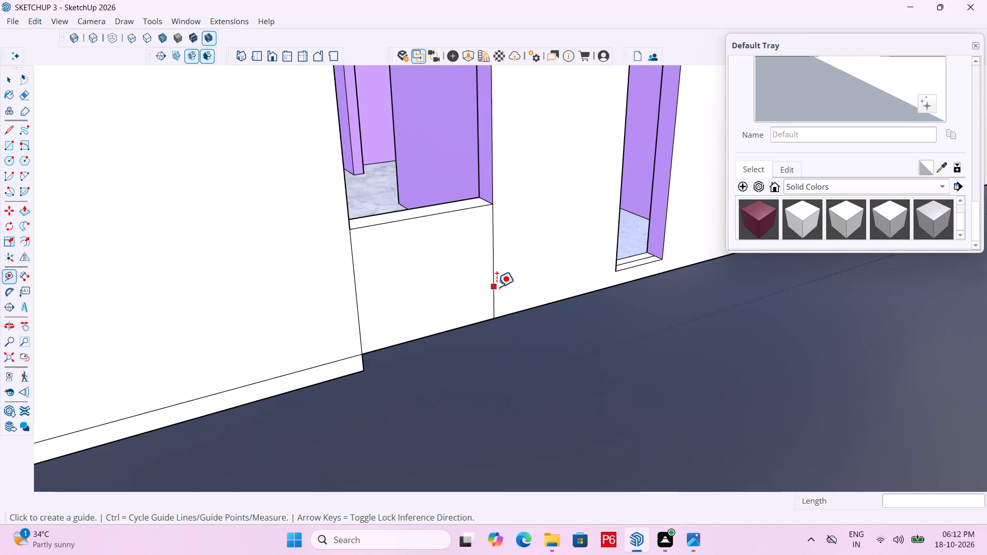
{"action": "scroll", "coordinate": [497, 287], "scroll_direction": "up", "scroll_amount": 1}
{"action": "left_click", "coordinate": [489, 319]}
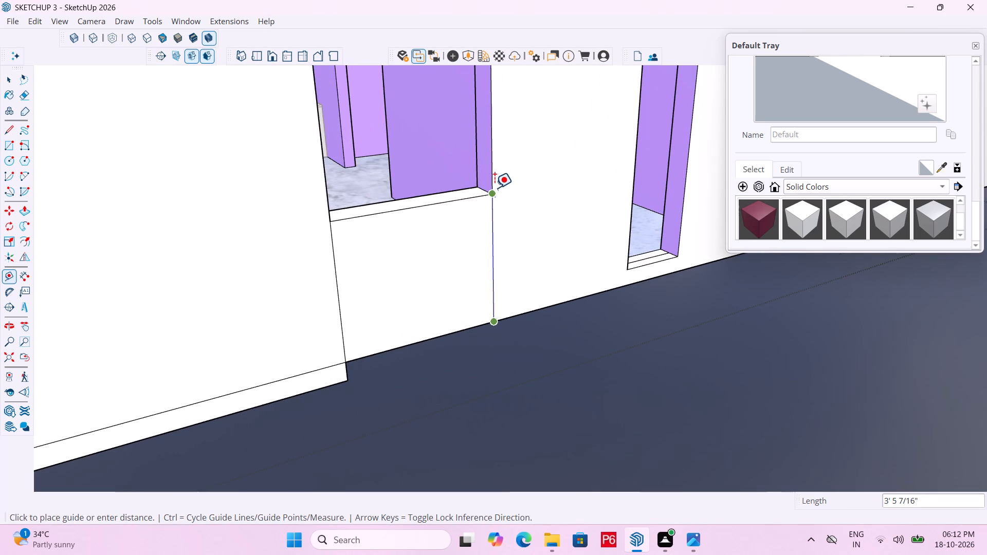
{"action": "scroll", "coordinate": [505, 212], "scroll_direction": "down", "scroll_amount": 2}
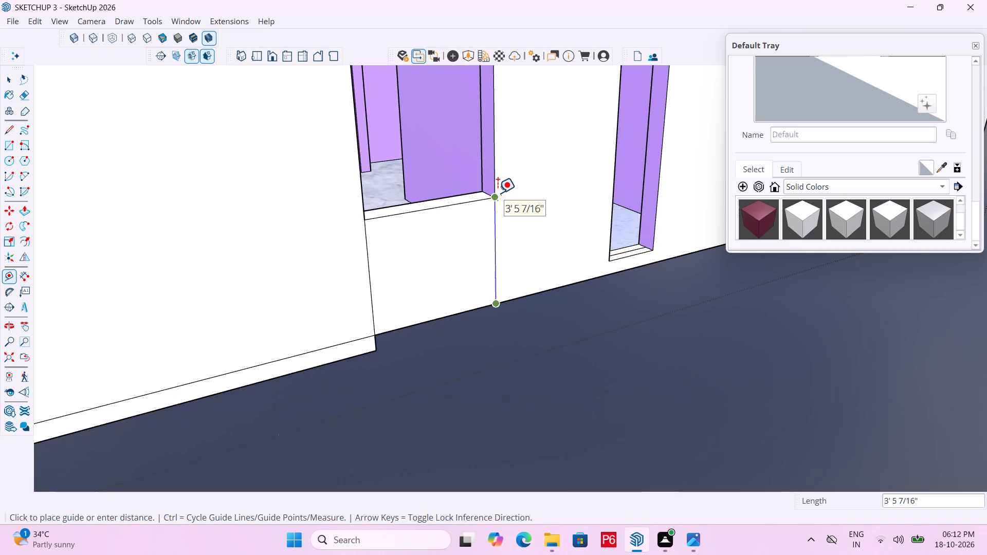
{"action": "key", "text": "Escape"}
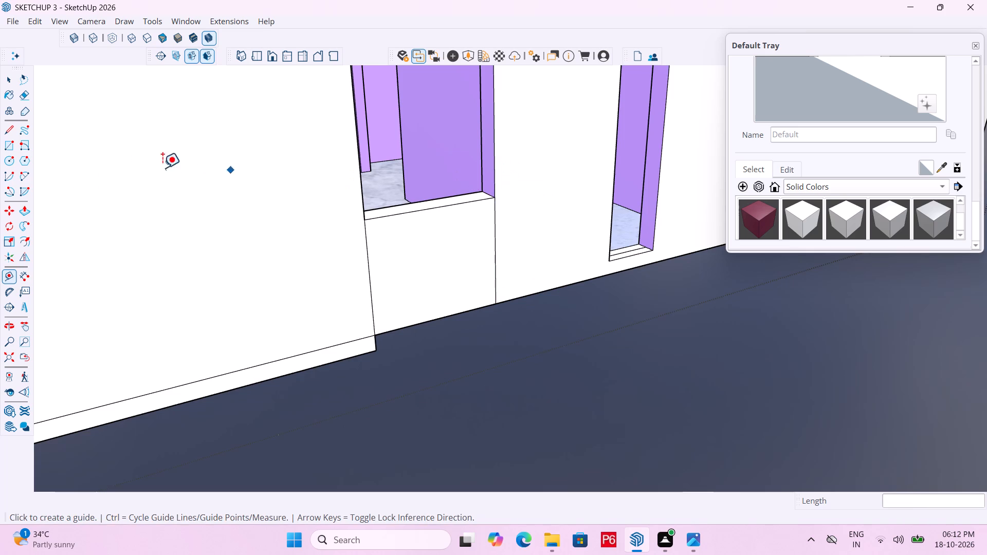
Check the heights from the wall base to the opening's sill and to the wall top with the Dimension tool.
{"action": "left_click", "coordinate": [26, 277]}
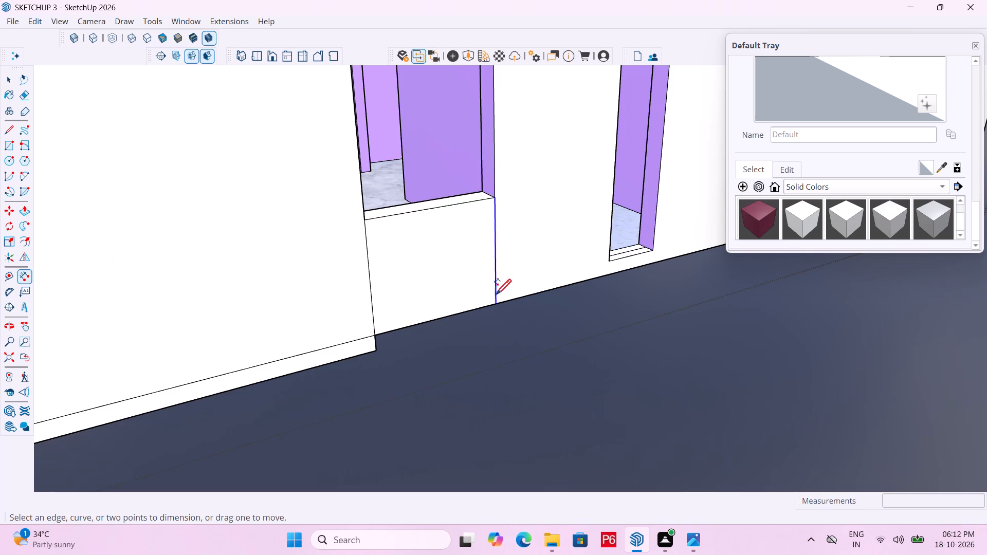
{"action": "left_click", "coordinate": [499, 305]}
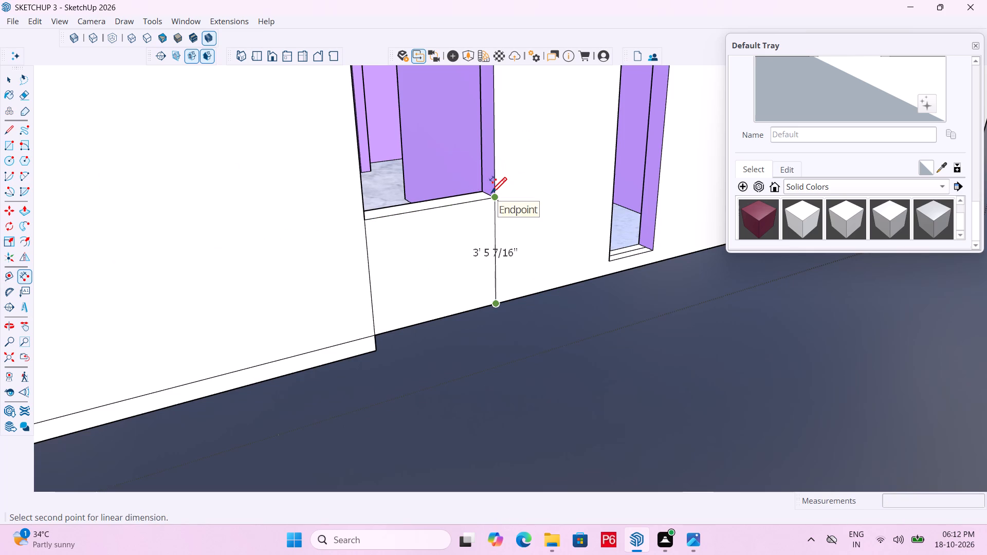
{"action": "scroll", "coordinate": [528, 220], "scroll_direction": "down", "scroll_amount": 5}
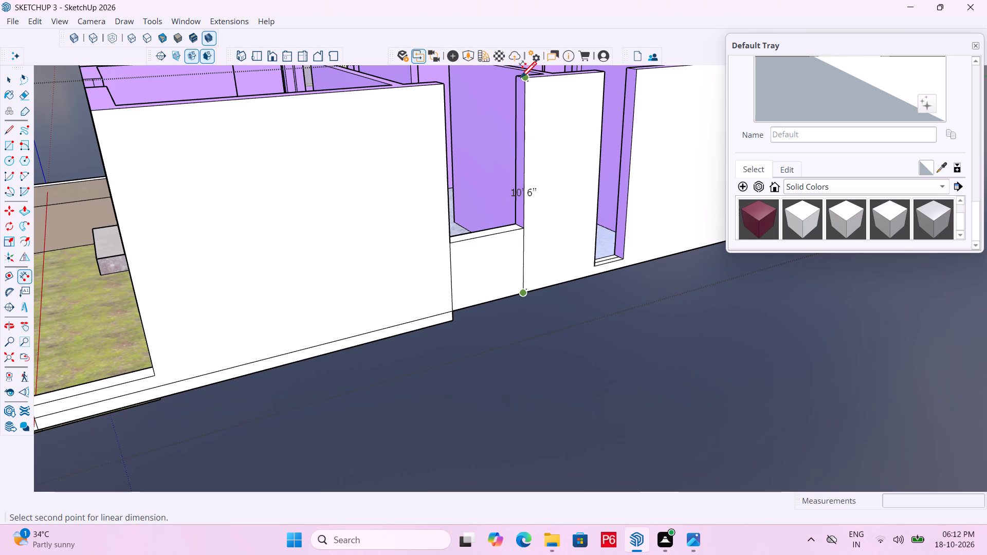
{"action": "scroll", "coordinate": [524, 83], "scroll_direction": "up", "scroll_amount": 6}
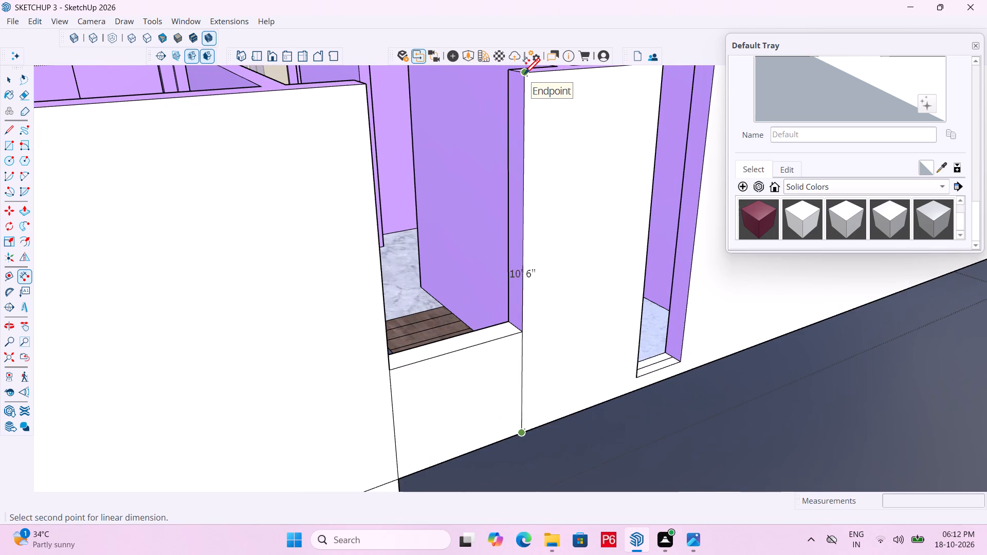
{"action": "scroll", "coordinate": [545, 191], "scroll_direction": "down", "scroll_amount": 6}
{"action": "scroll", "coordinate": [554, 186], "scroll_direction": "up", "scroll_amount": 3}
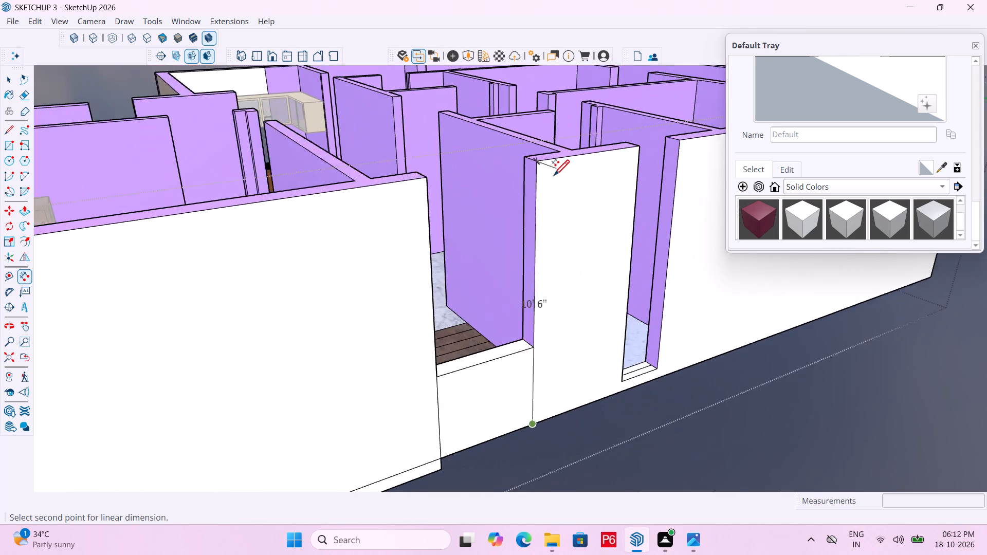
{"action": "scroll", "coordinate": [554, 177], "scroll_direction": "up", "scroll_amount": 3}
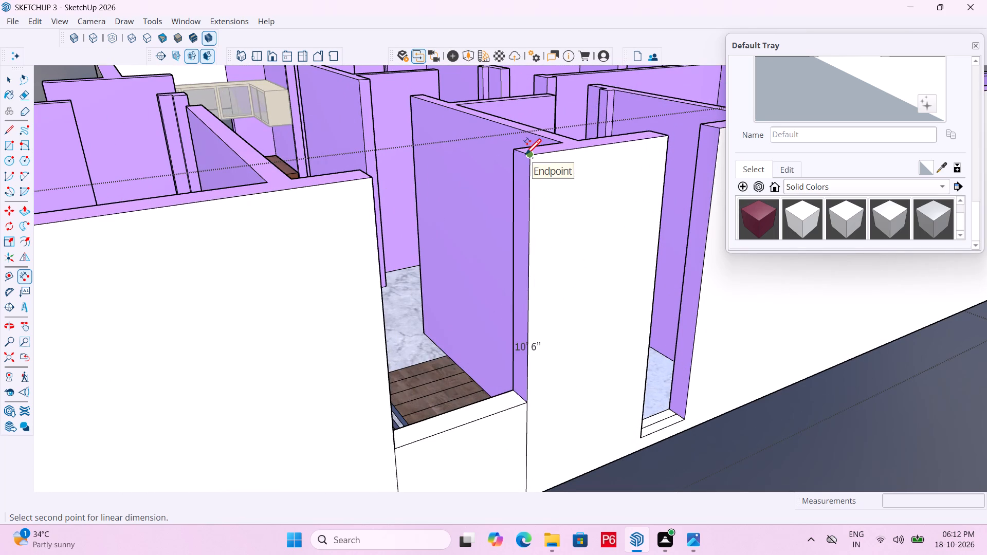
Save the model.
{"action": "key", "text": "ctrl+s"}
{"action": "key", "text": "ctrl+s"}
{"action": "key", "text": "ctrl+s"}
{"action": "key", "text": "ctrl+s"}
{"action": "key", "text": "ctrl+s"}
{"action": "key", "text": "ctrl+s"}
{"action": "key", "text": "ctrl+s"}
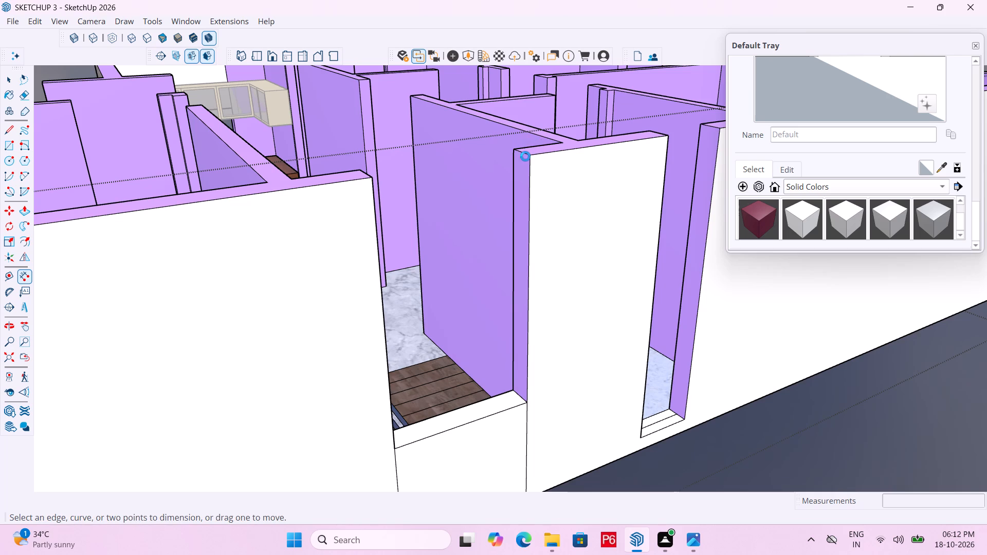
{"action": "key", "text": "ctrl+s"}
{"action": "key", "text": "ctrl+s"}
{"action": "key", "text": "ctrl+s"}
{"action": "key", "text": "ctrl+s"}
{"action": "key", "text": "ctrl+s"}
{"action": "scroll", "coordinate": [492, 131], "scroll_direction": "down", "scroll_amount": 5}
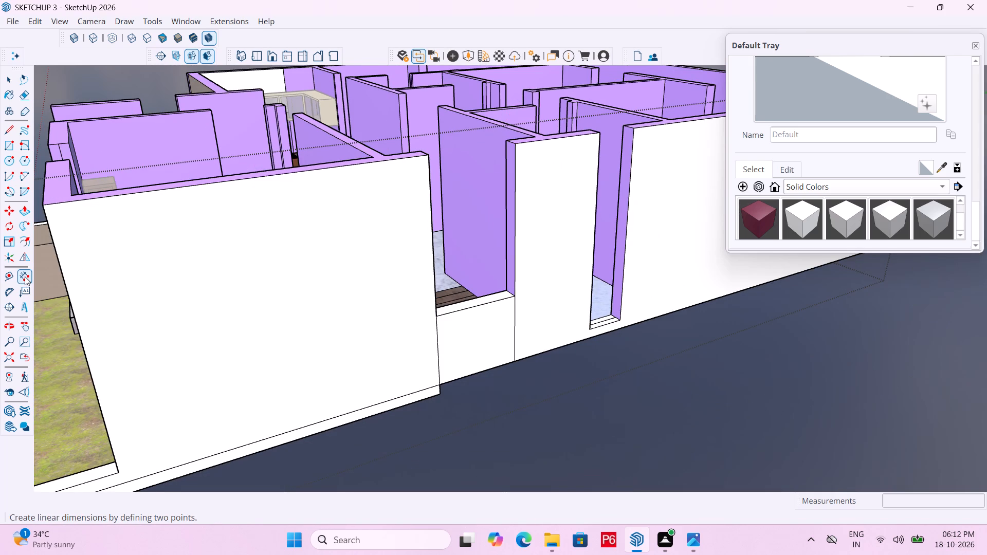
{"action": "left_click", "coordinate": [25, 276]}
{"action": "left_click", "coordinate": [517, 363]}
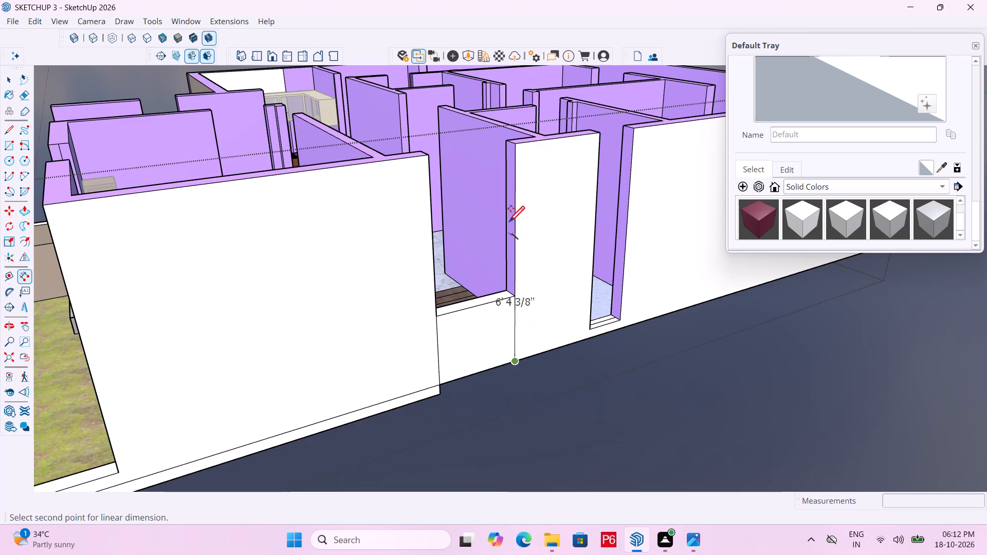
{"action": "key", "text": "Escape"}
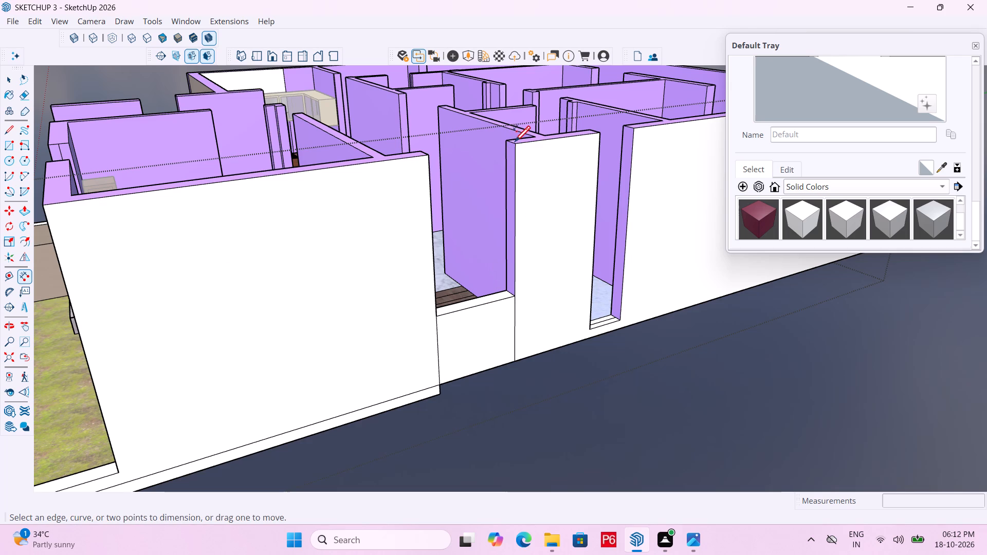
Save the model.
{"action": "key", "text": "ctrl+s"}
{"action": "key", "text": "ctrl+s"}
{"action": "key", "text": "ctrl+s"}
{"action": "key", "text": "ctrl+s"}
{"action": "key", "text": "ctrl+s"}
Recheck the heights from the wall base to the opening's sill and to the wall top with the Dimension tool.
{"action": "middle_click_drag", "start_coordinate": [452, 306], "coordinate": [559, 295]}
{"action": "middle_click_drag", "start_coordinate": [569, 295], "coordinate": [484, 292]}
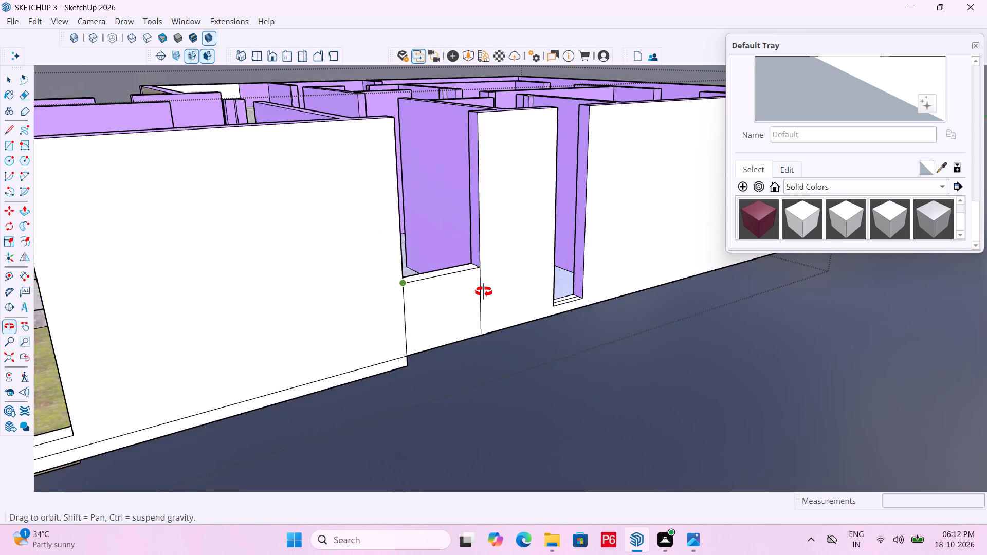
{"action": "middle_click_drag", "start_coordinate": [484, 292], "coordinate": [492, 297]}
{"action": "scroll", "coordinate": [628, 298], "scroll_direction": "down", "scroll_amount": 5}
{"action": "middle_click_drag", "start_coordinate": [533, 325], "coordinate": [509, 337]}
{"action": "scroll", "coordinate": [556, 288], "scroll_direction": "up", "scroll_amount": 4}
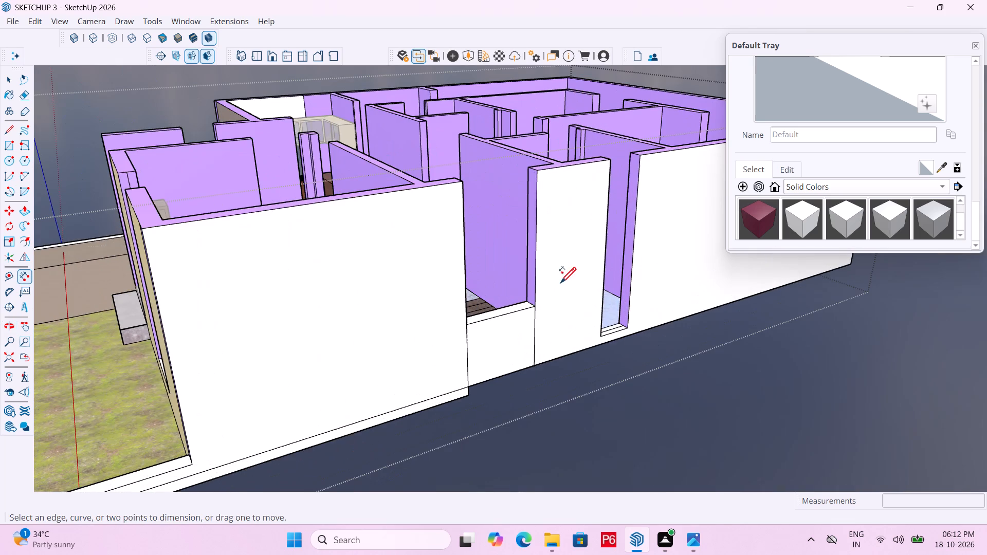
{"action": "left_click_drag", "start_coordinate": [536, 368], "coordinate": [541, 361]}
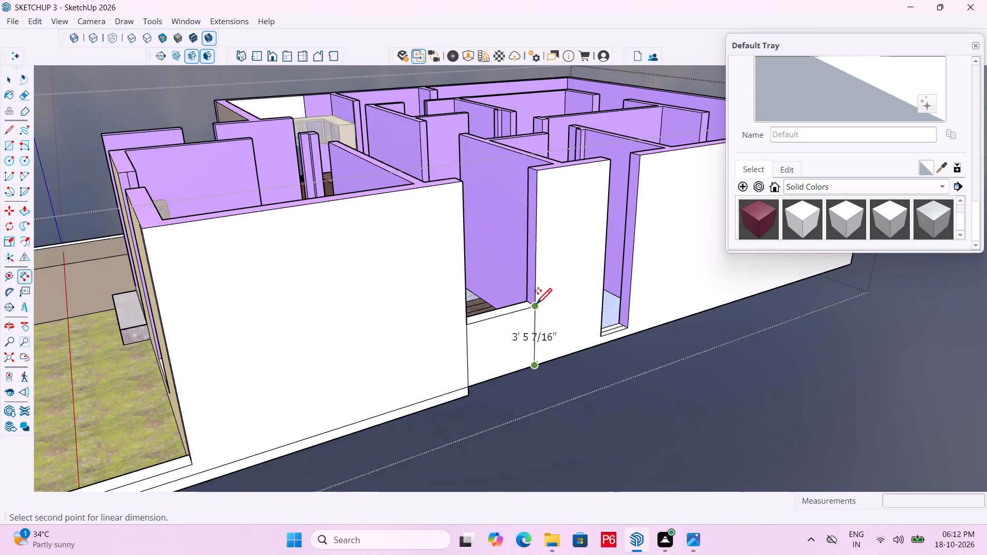
{"action": "key", "text": "Escape"}
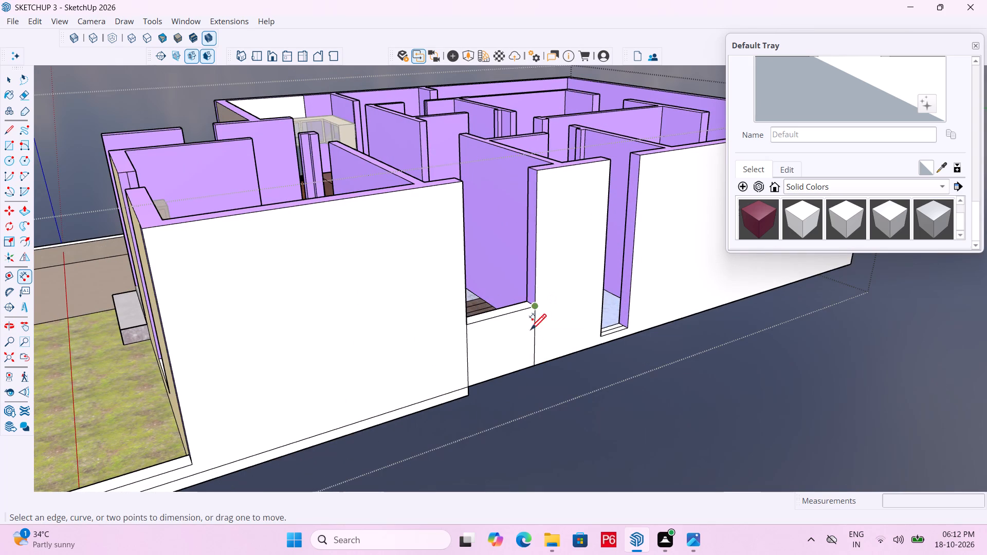
{"action": "left_click_drag", "start_coordinate": [534, 368], "coordinate": [537, 359]}
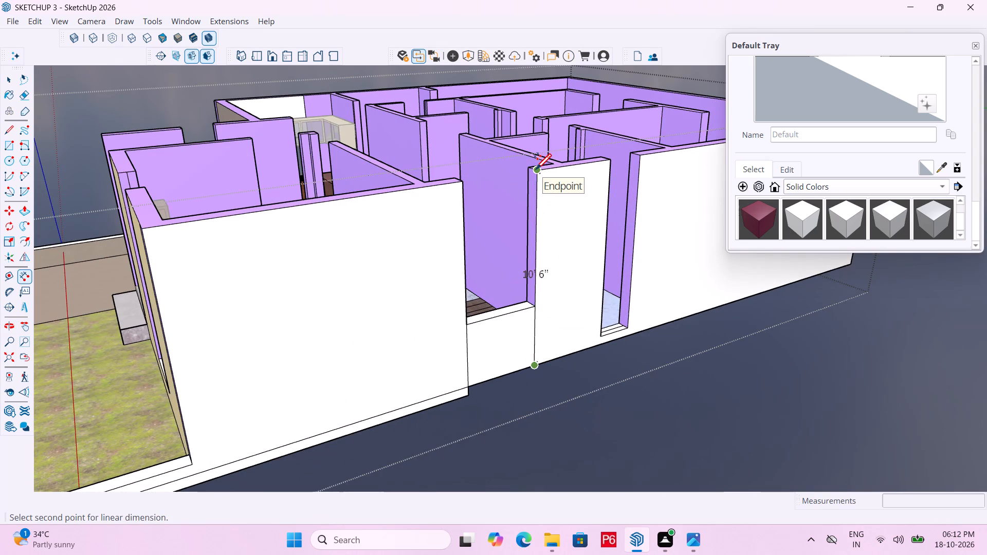
{"action": "key", "text": "Escape"}
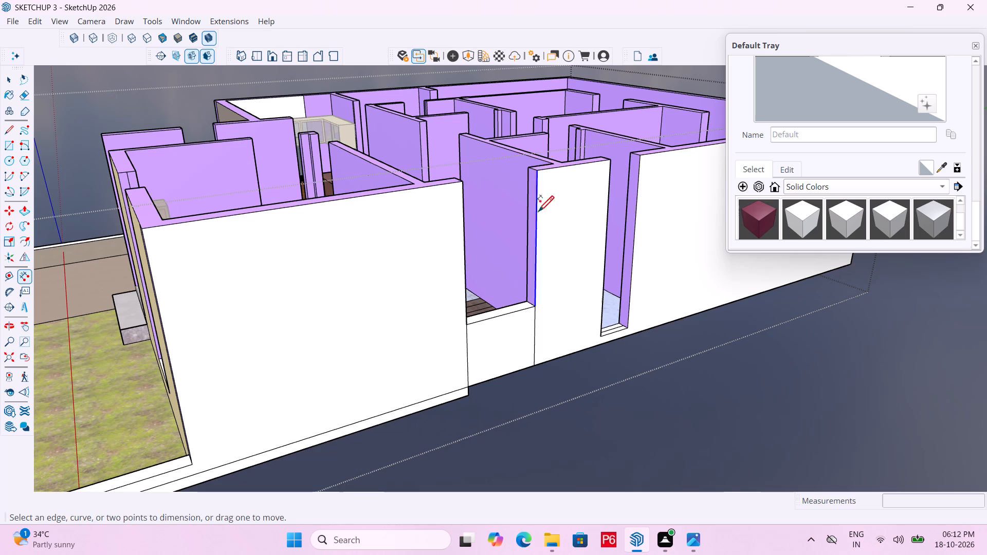
Examine the exterior wall opening, its sill and the wall tops around it from outside and above.
{"action": "scroll", "coordinate": [502, 309], "scroll_direction": "up", "scroll_amount": 5}
{"action": "key", "text": "space"}
{"action": "scroll", "coordinate": [524, 323], "scroll_direction": "down", "scroll_amount": 2}
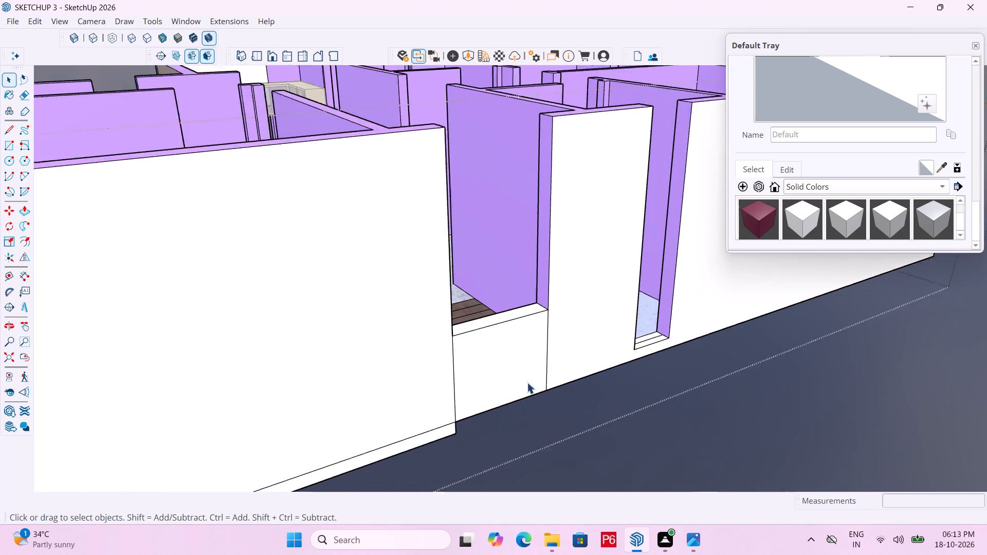
{"action": "scroll", "coordinate": [527, 382], "scroll_direction": "down", "scroll_amount": 2}
{"action": "scroll", "coordinate": [546, 175], "scroll_direction": "up", "scroll_amount": 8}
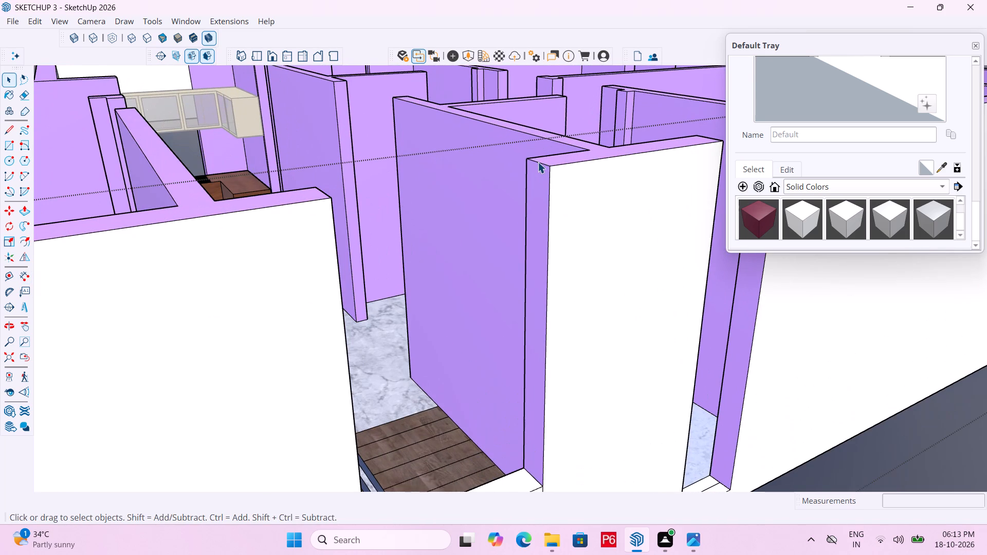
{"action": "scroll", "coordinate": [539, 169], "scroll_direction": "down", "scroll_amount": 6}
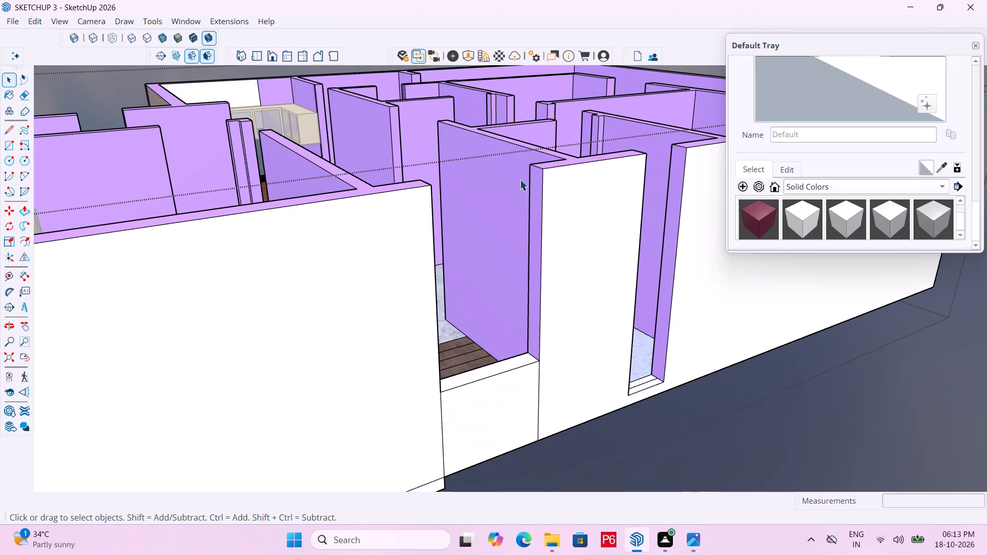
{"action": "scroll", "coordinate": [520, 185], "scroll_direction": "down", "scroll_amount": 2}
{"action": "middle_click_drag", "start_coordinate": [487, 194], "coordinate": [439, 231]}
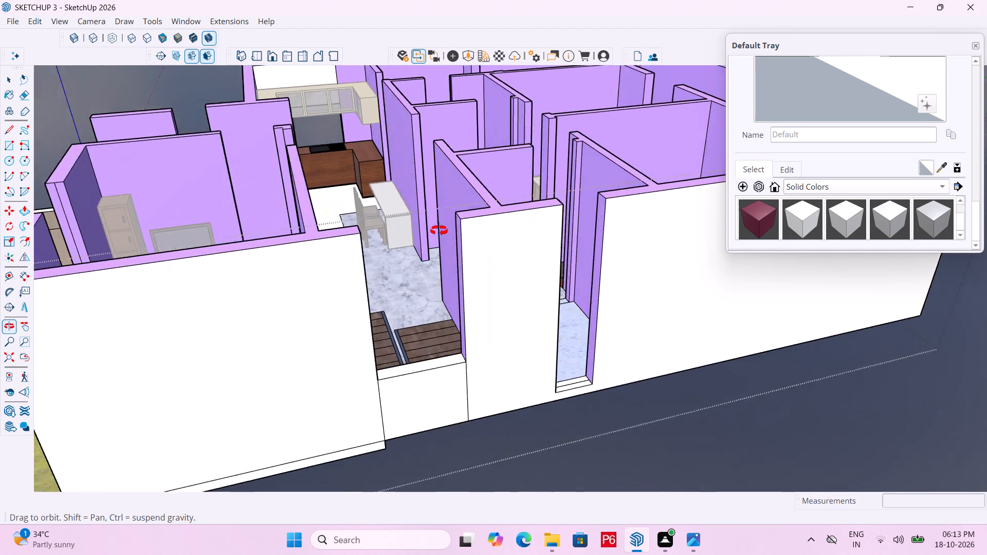
{"action": "middle_click_drag", "start_coordinate": [439, 231], "coordinate": [448, 234]}
{"action": "middle_click_drag", "start_coordinate": [452, 235], "coordinate": [457, 236]}
{"action": "scroll", "coordinate": [644, 147], "scroll_direction": "up", "scroll_amount": 6}
{"action": "scroll", "coordinate": [425, 155], "scroll_direction": "down", "scroll_amount": 4}
{"action": "middle_click_drag", "start_coordinate": [515, 223], "coordinate": [529, 223]}
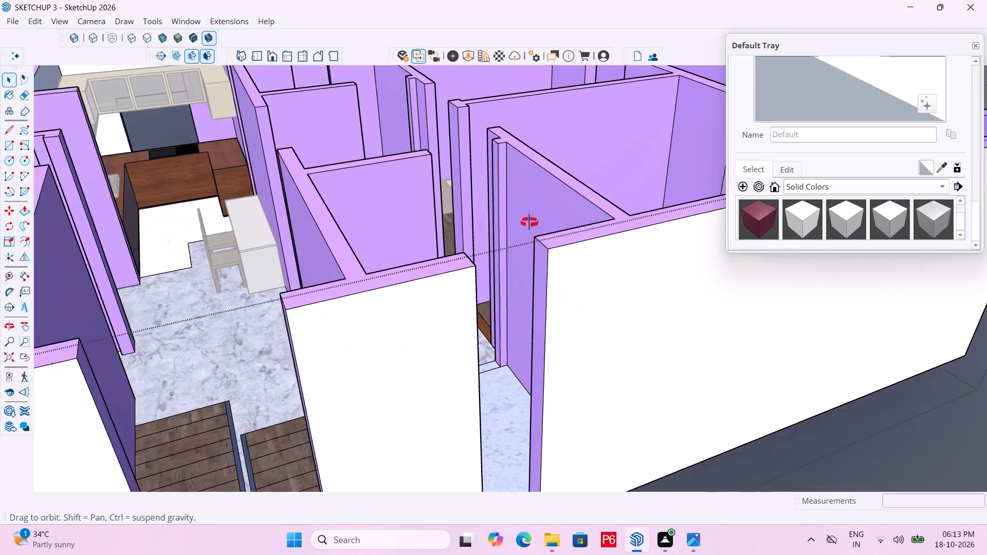
{"action": "middle_click_drag", "start_coordinate": [529, 223], "coordinate": [537, 220]}
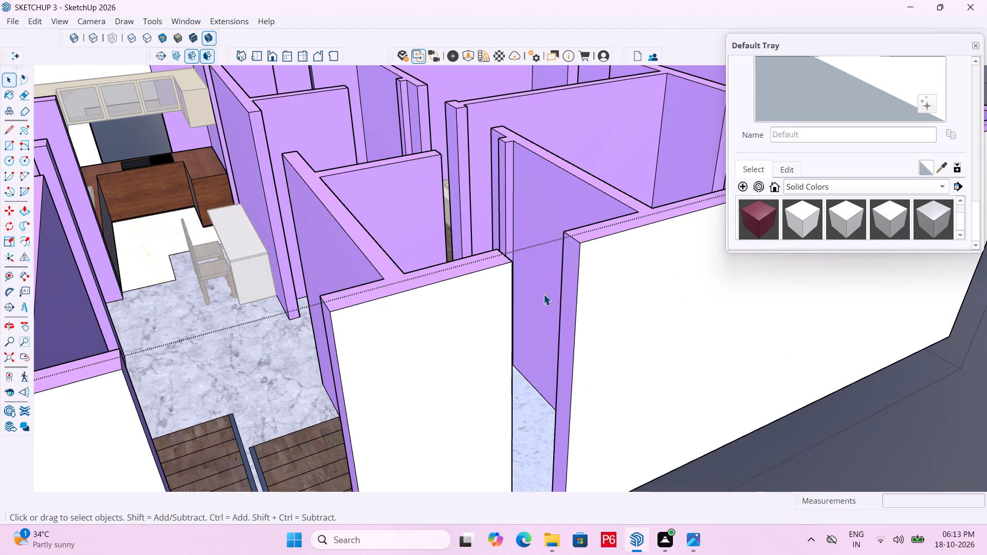
Try to measure the wall height from the floor edge inside the narrow opening up to the wall top with Tape Measure.
{"action": "key", "text": "t"}
{"action": "left_click", "coordinate": [537, 386]}
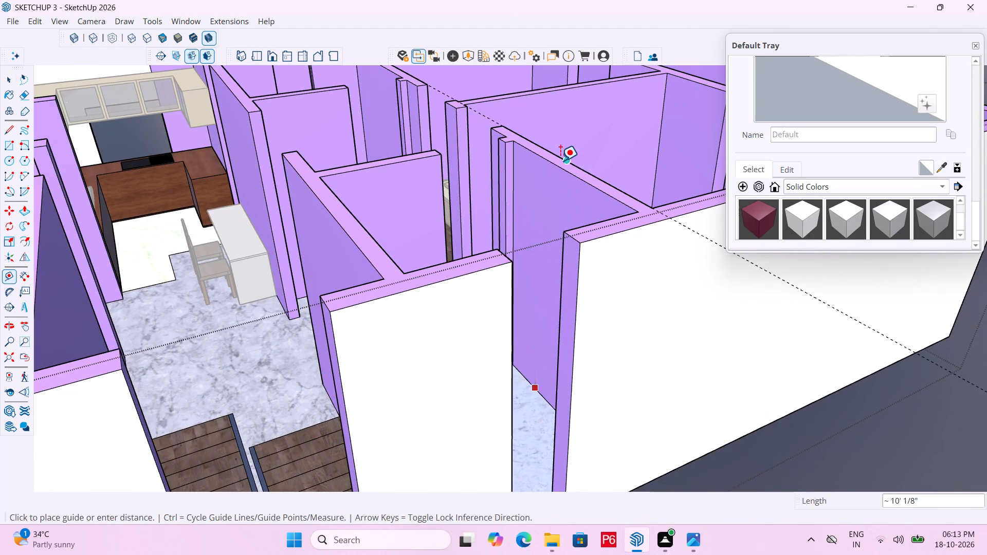
{"action": "scroll", "coordinate": [532, 143], "scroll_direction": "down", "scroll_amount": 2}
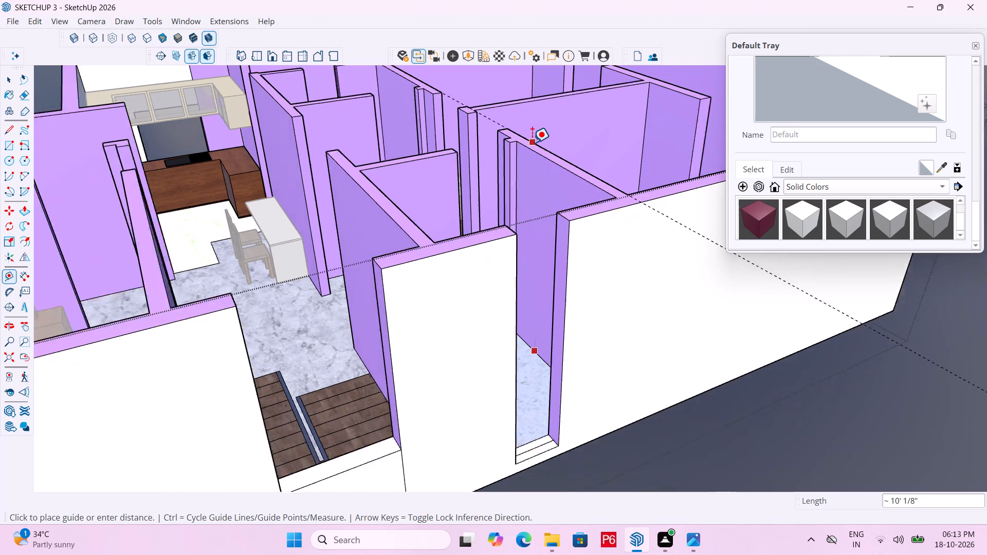
{"action": "scroll", "coordinate": [532, 143], "scroll_direction": "down", "scroll_amount": 2}
{"action": "key", "text": "Escape"}
Measure the wall's height from the wood floor to the wall top beside the exterior opening, working from inside the house.
{"action": "middle_click_drag", "start_coordinate": [440, 285], "coordinate": [685, 291]}
{"action": "scroll", "coordinate": [425, 281], "scroll_direction": "down", "scroll_amount": 5}
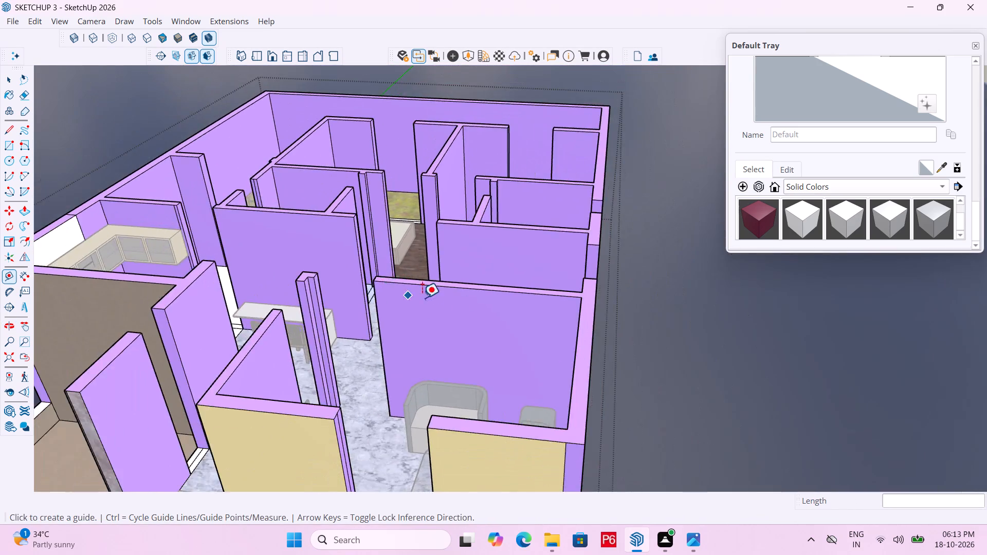
{"action": "middle_click_drag", "start_coordinate": [449, 301], "coordinate": [666, 364]}
{"action": "scroll", "coordinate": [441, 278], "scroll_direction": "down", "scroll_amount": 5}
{"action": "scroll", "coordinate": [641, 277], "scroll_direction": "up", "scroll_amount": 6}
{"action": "middle_click_drag", "start_coordinate": [556, 309], "coordinate": [573, 315]}
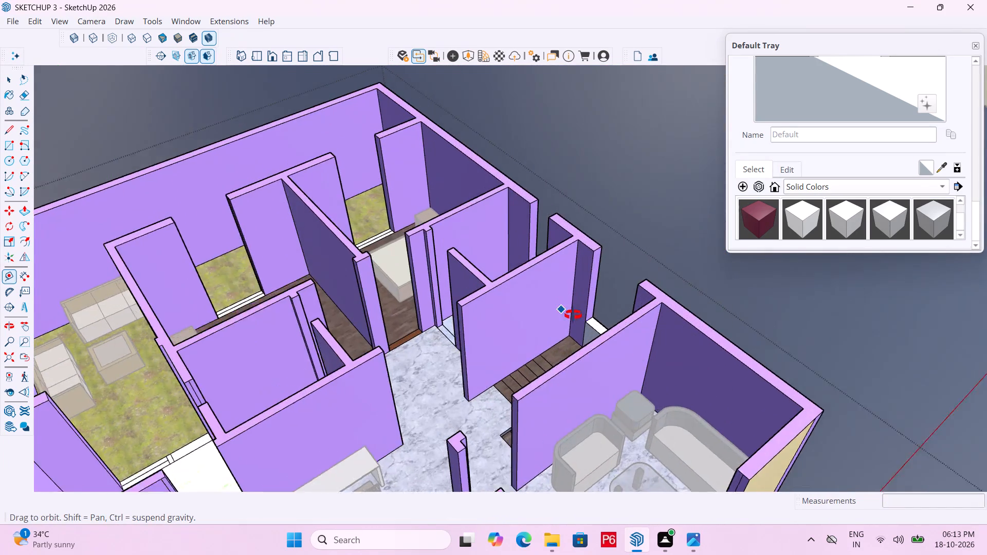
{"action": "middle_click_drag", "start_coordinate": [573, 315], "coordinate": [608, 328]}
{"action": "scroll", "coordinate": [608, 328], "scroll_direction": "up", "scroll_amount": 5}
{"action": "left_click", "coordinate": [592, 349]}
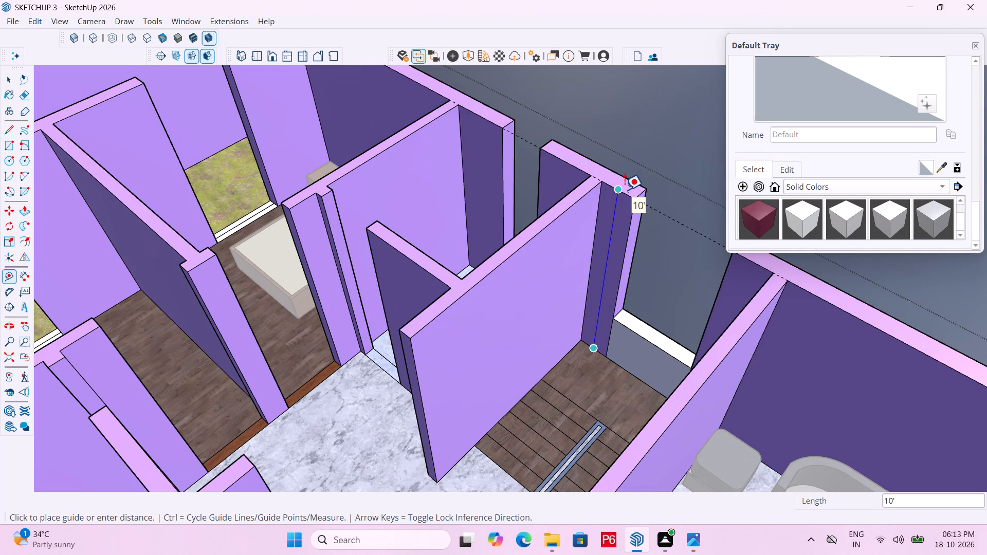
Save the model and abandon the pending tape measurement.
{"action": "key", "text": "ctrl+s"}
{"action": "key", "text": "ctrl+s"}
{"action": "key", "text": "ctrl+s"}
{"action": "scroll", "coordinate": [601, 246], "scroll_direction": "down", "scroll_amount": 4}
{"action": "key", "text": "Escape"}
{"action": "key", "text": "ctrl+s"}
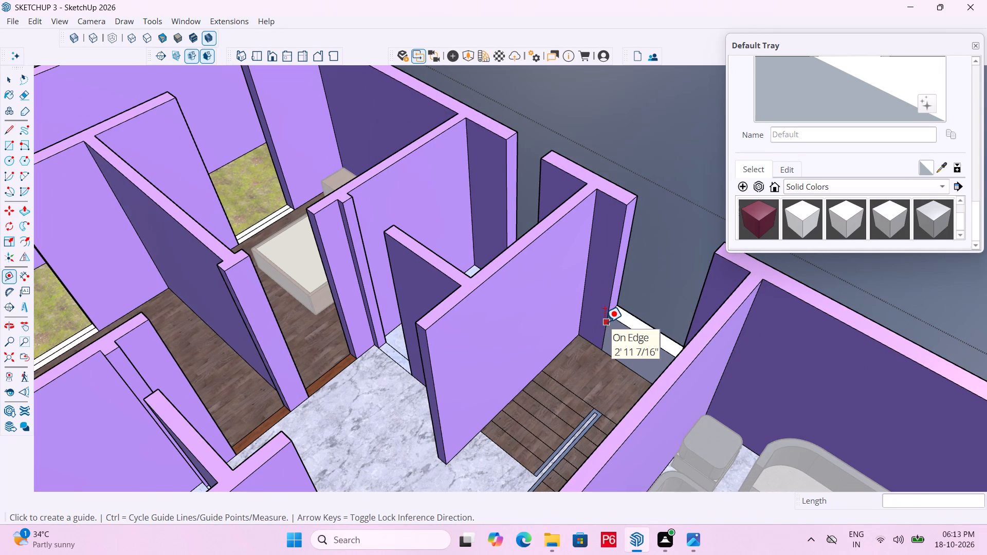
{"action": "key", "text": "ctrl+s"}
{"action": "key", "text": "ctrl+s"}
Examine the low wall beneath the exterior wall opening from outside with the Tape Measure tool.
{"action": "scroll", "coordinate": [719, 335], "scroll_direction": "down", "scroll_amount": 1}
{"action": "middle_click_drag", "start_coordinate": [719, 335], "coordinate": [323, 250]}
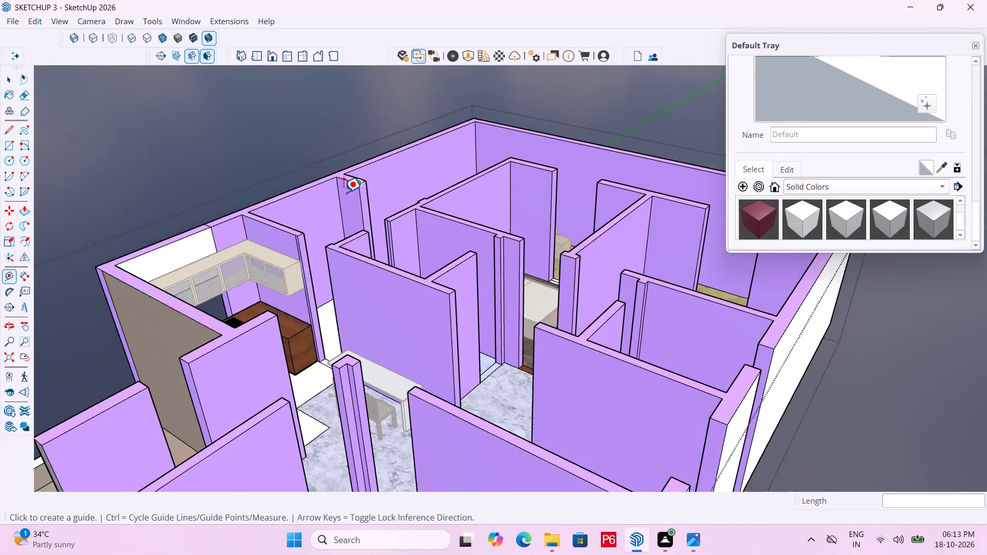
{"action": "scroll", "coordinate": [339, 194], "scroll_direction": "down", "scroll_amount": 5}
{"action": "middle_click_drag", "start_coordinate": [474, 316], "coordinate": [399, 326]}
{"action": "scroll", "coordinate": [387, 417], "scroll_direction": "up", "scroll_amount": 5}
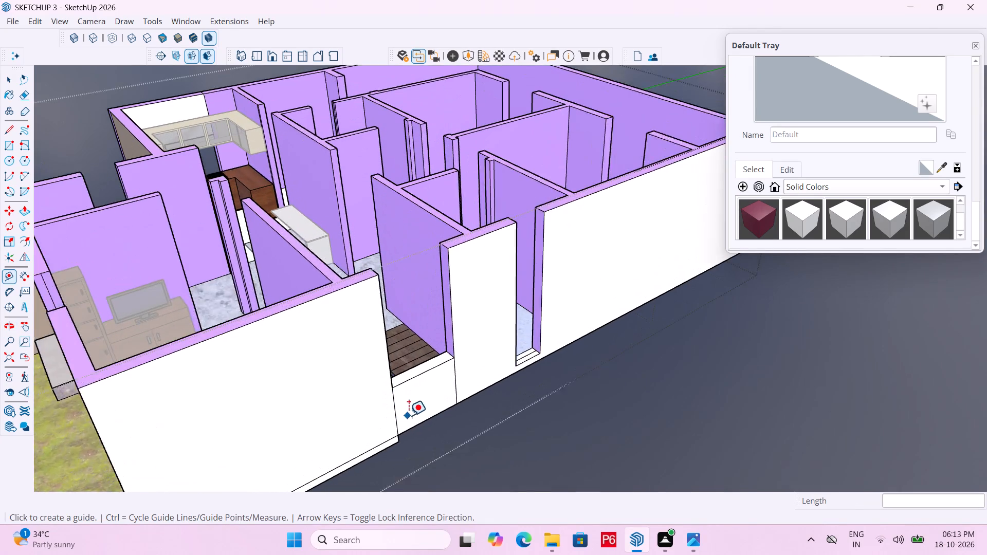
{"action": "scroll", "coordinate": [409, 416], "scroll_direction": "up", "scroll_amount": 1}
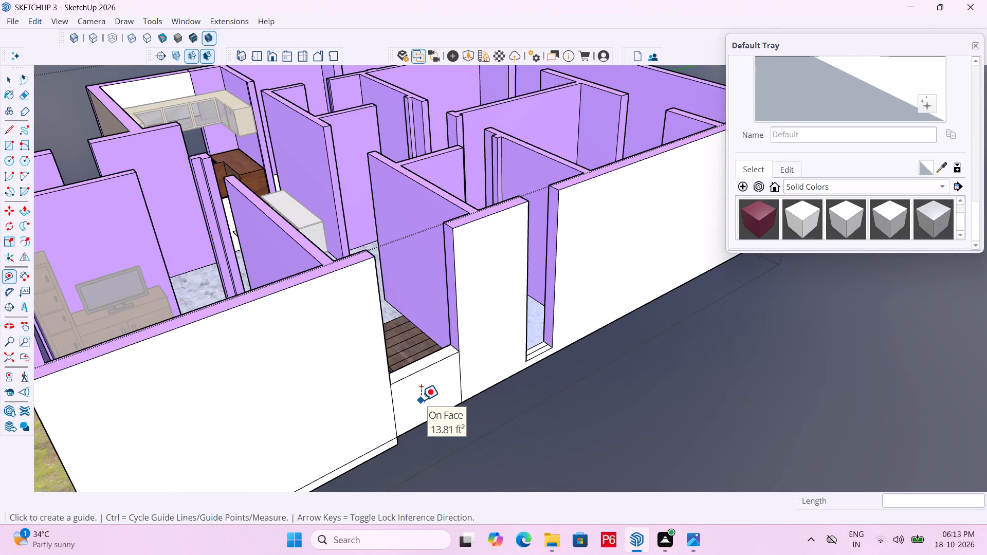
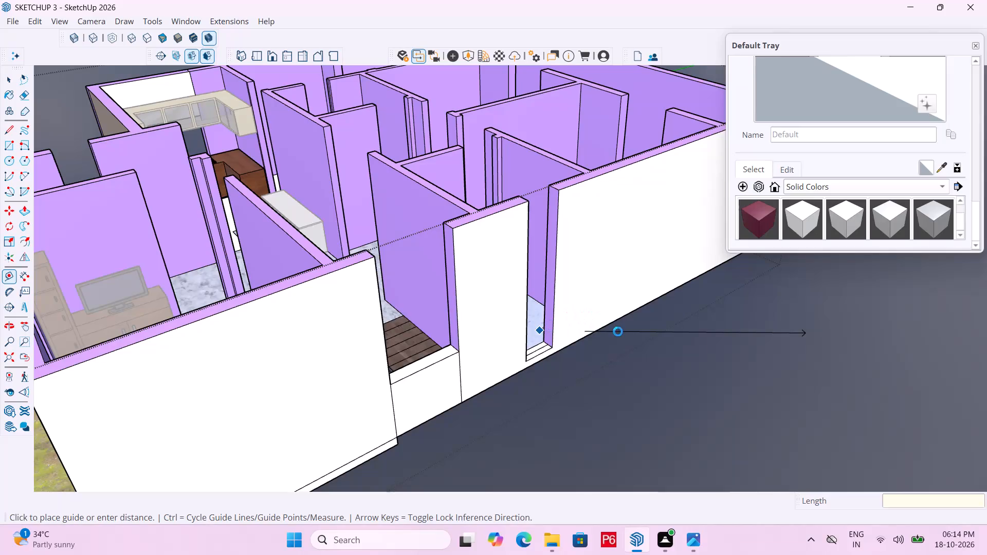
Cancel the pending tape measurement and save the model.
{"action": "key", "text": "ctrl+s"}
{"action": "key", "text": "ctrl+s"}
{"action": "key", "text": "Escape"}
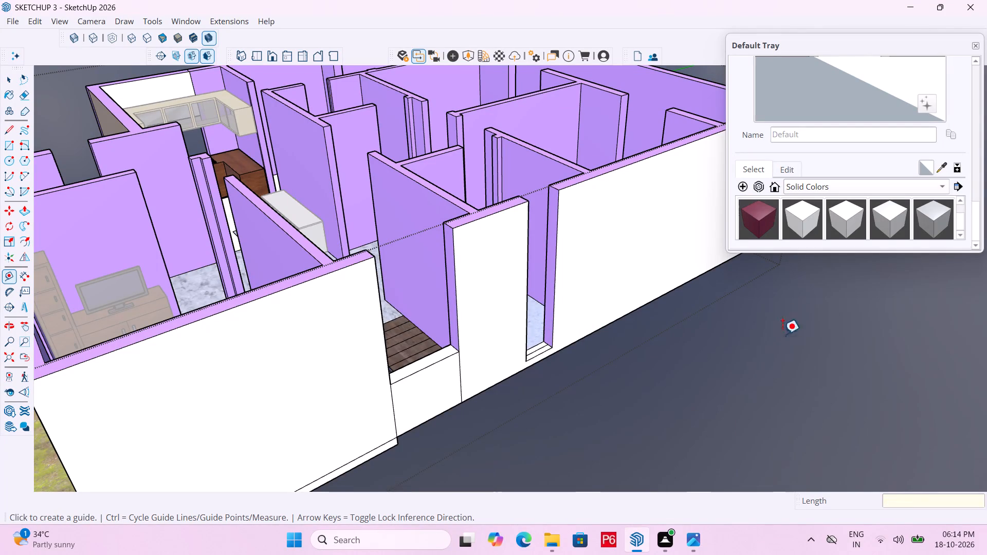
{"action": "key", "text": "Escape"}
{"action": "key", "text": "ctrl+s"}
{"action": "key", "text": "ctrl+s"}
{"action": "key", "text": "ctrl+s"}
{"action": "key", "text": "ctrl+s"}
{"action": "key", "text": "ctrl+s"}
{"action": "key", "text": "ctrl+s"}
{"action": "key", "text": "ctrl+s"}
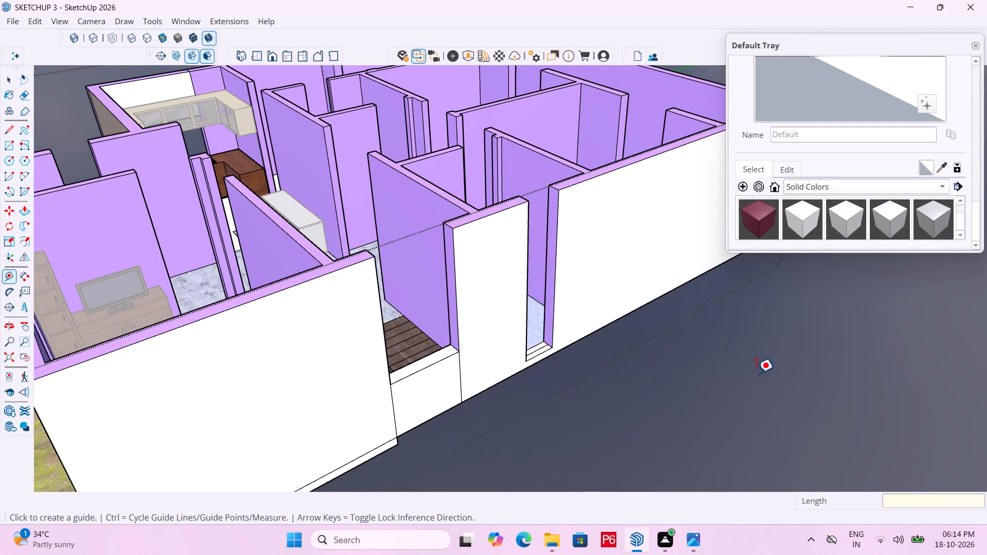
Measure the exterior wall's full height from its base to the wall top along the opening's edge, working from outside.
{"action": "scroll", "coordinate": [757, 378], "scroll_direction": "down", "scroll_amount": 7}
{"action": "scroll", "coordinate": [514, 330], "scroll_direction": "up", "scroll_amount": 5}
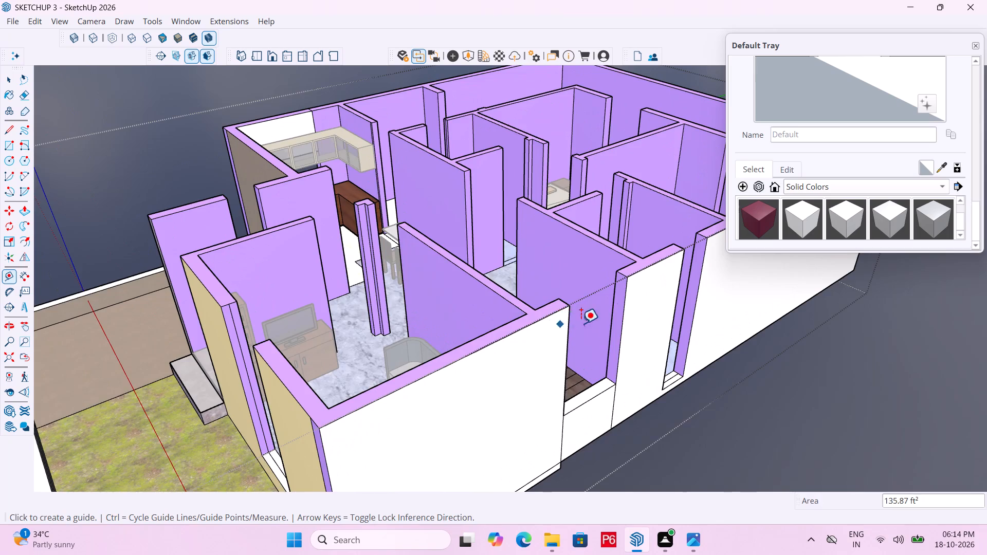
{"action": "middle_click_drag", "start_coordinate": [609, 316], "coordinate": [601, 248]}
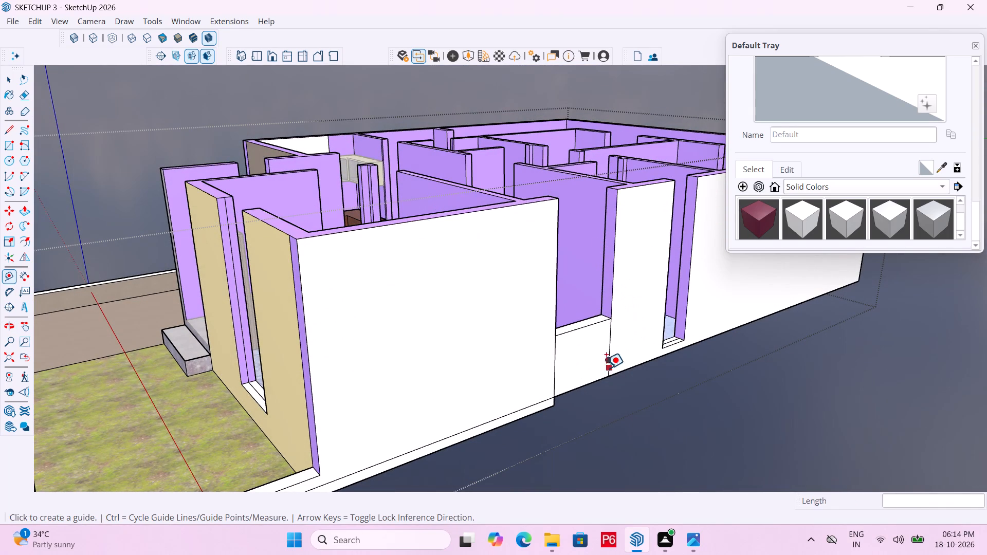
{"action": "left_click", "coordinate": [612, 380]}
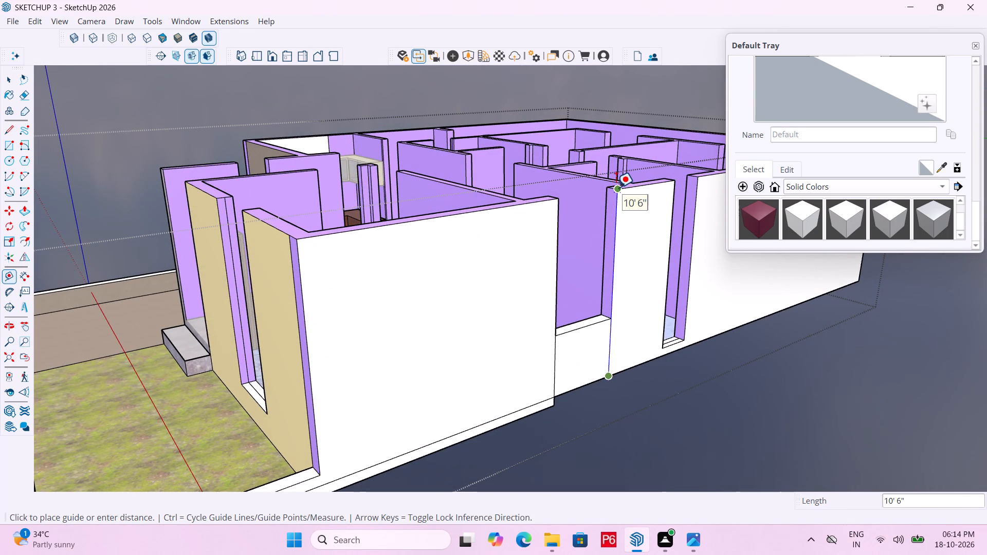
{"action": "key", "text": "Escape"}
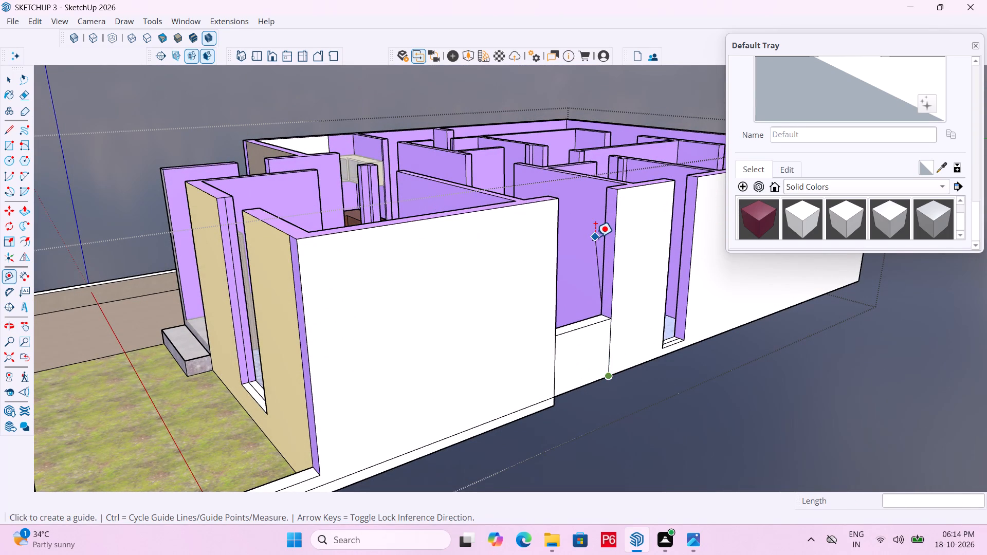
Measure the height of the low wall beneath the exterior opening, from its base line up to the sill.
{"action": "scroll", "coordinate": [606, 222], "scroll_direction": "down", "scroll_amount": 2}
{"action": "middle_click_drag", "start_coordinate": [521, 284], "coordinate": [572, 278]}
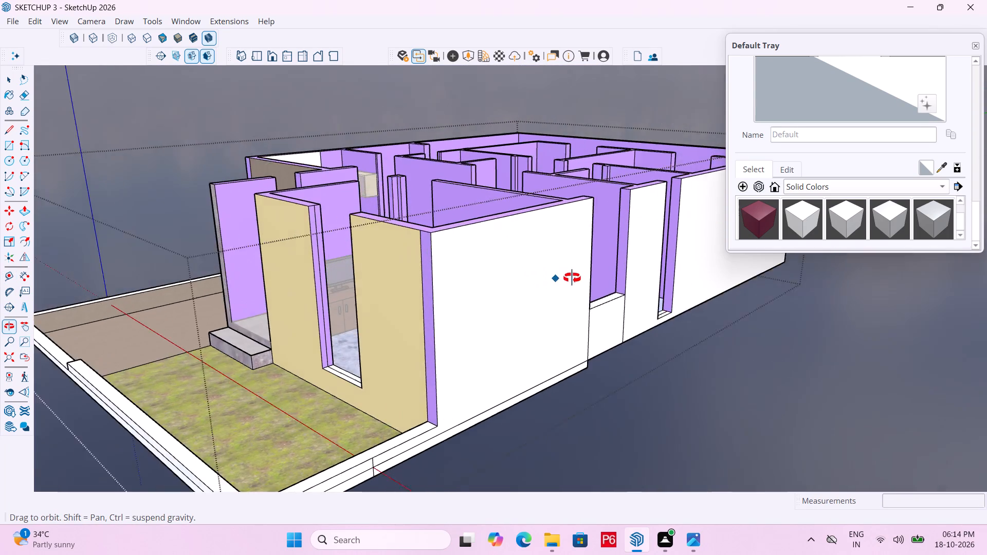
{"action": "middle_click_drag", "start_coordinate": [572, 278], "coordinate": [437, 273]}
{"action": "scroll", "coordinate": [556, 273], "scroll_direction": "up", "scroll_amount": 4}
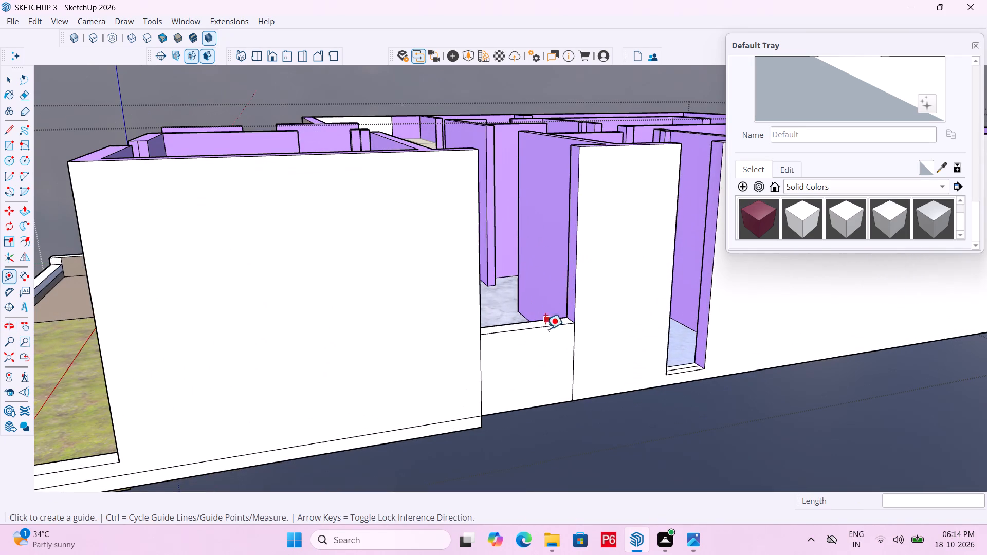
{"action": "left_click", "coordinate": [477, 413]}
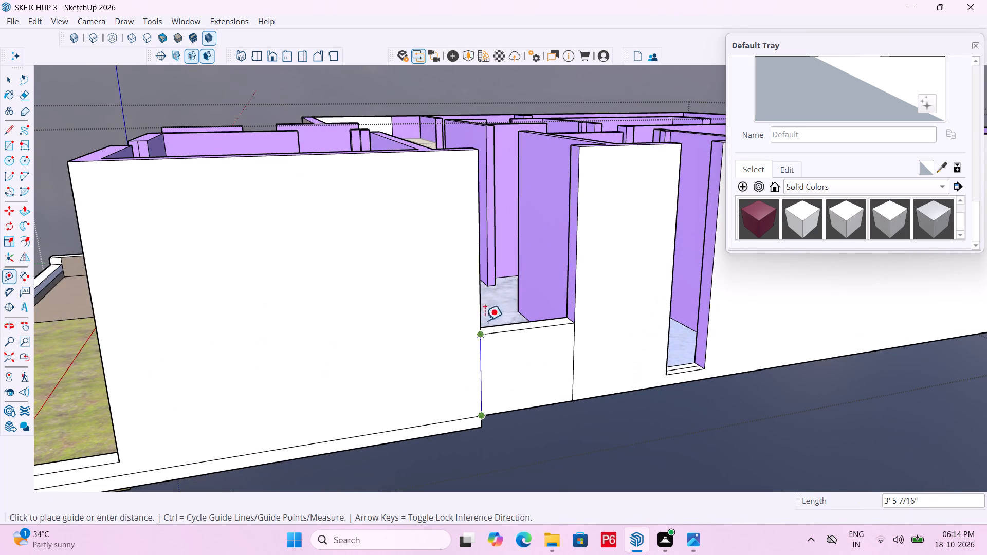
{"action": "key", "text": "Escape"}
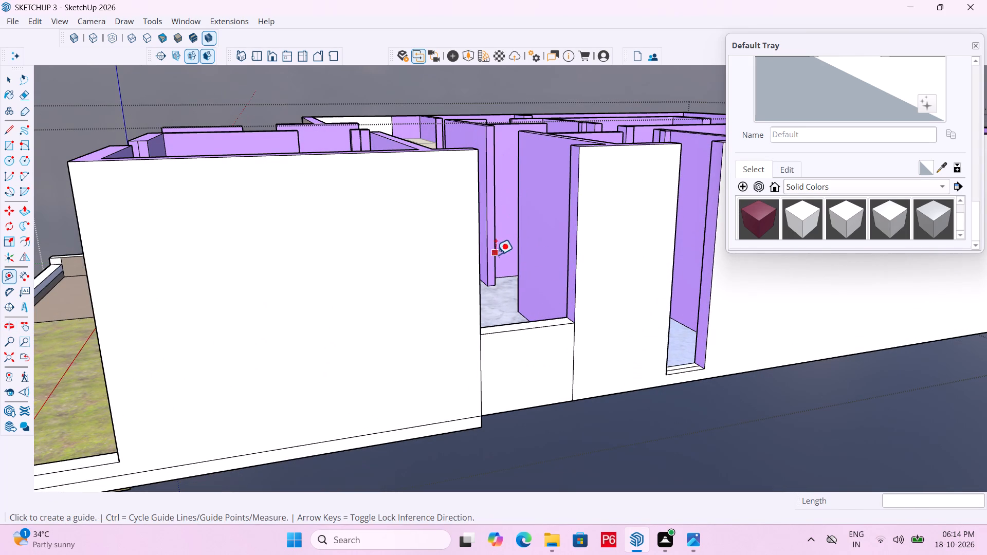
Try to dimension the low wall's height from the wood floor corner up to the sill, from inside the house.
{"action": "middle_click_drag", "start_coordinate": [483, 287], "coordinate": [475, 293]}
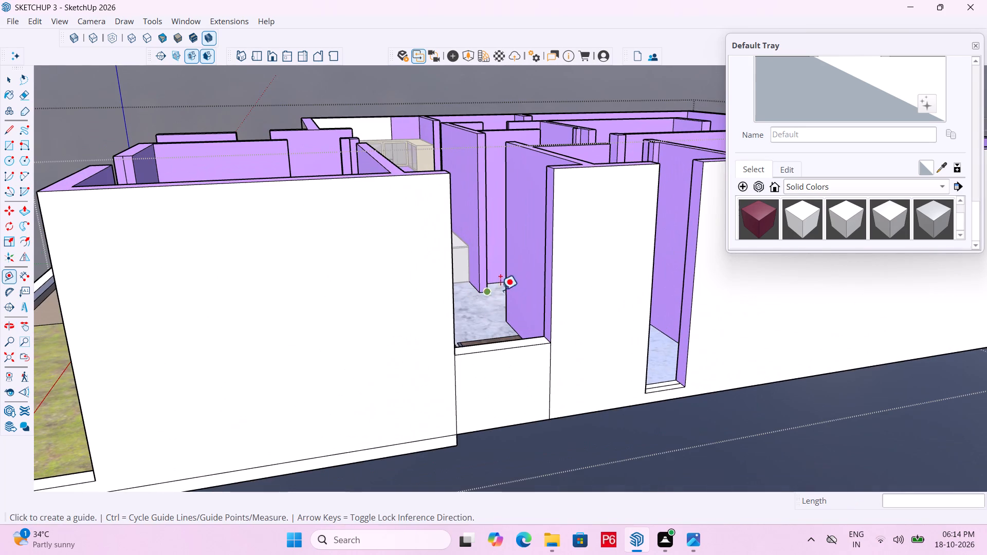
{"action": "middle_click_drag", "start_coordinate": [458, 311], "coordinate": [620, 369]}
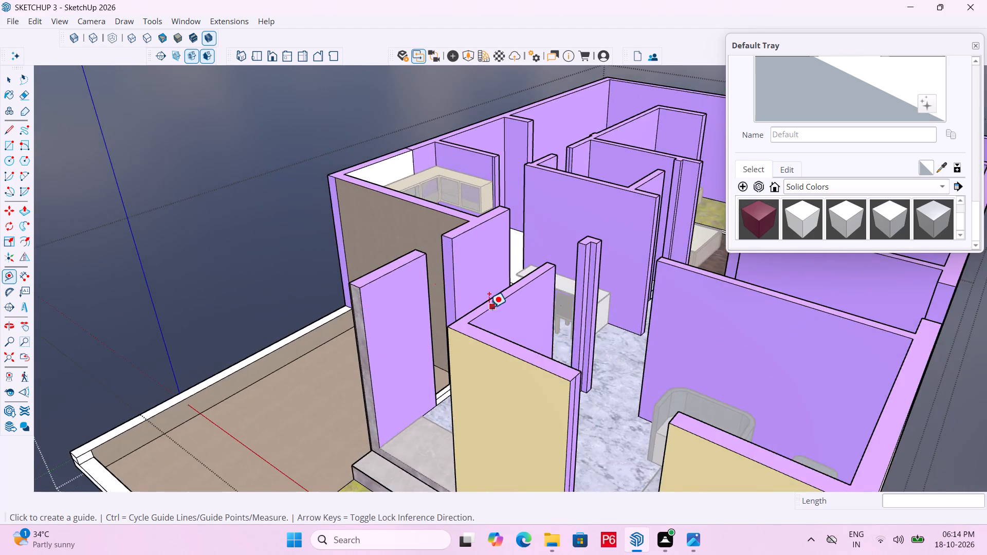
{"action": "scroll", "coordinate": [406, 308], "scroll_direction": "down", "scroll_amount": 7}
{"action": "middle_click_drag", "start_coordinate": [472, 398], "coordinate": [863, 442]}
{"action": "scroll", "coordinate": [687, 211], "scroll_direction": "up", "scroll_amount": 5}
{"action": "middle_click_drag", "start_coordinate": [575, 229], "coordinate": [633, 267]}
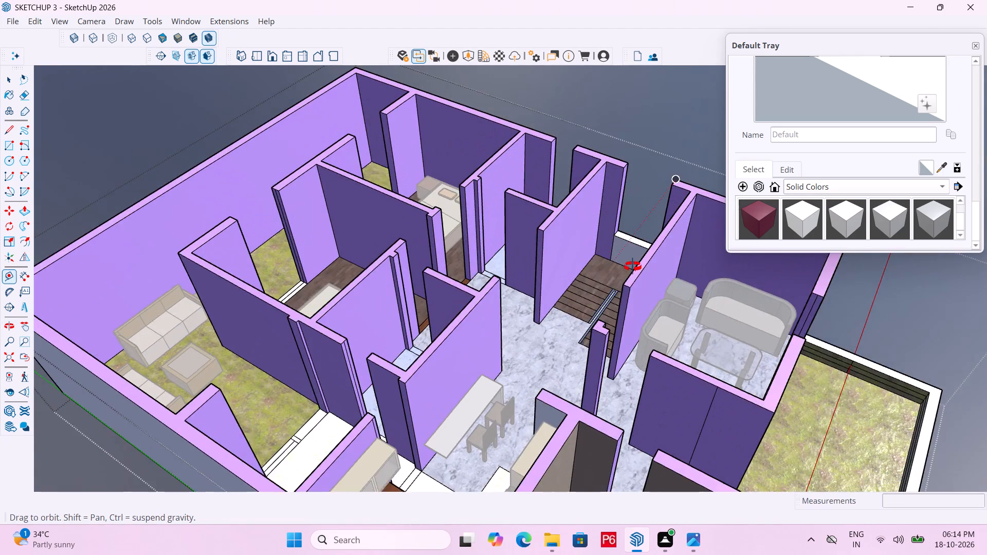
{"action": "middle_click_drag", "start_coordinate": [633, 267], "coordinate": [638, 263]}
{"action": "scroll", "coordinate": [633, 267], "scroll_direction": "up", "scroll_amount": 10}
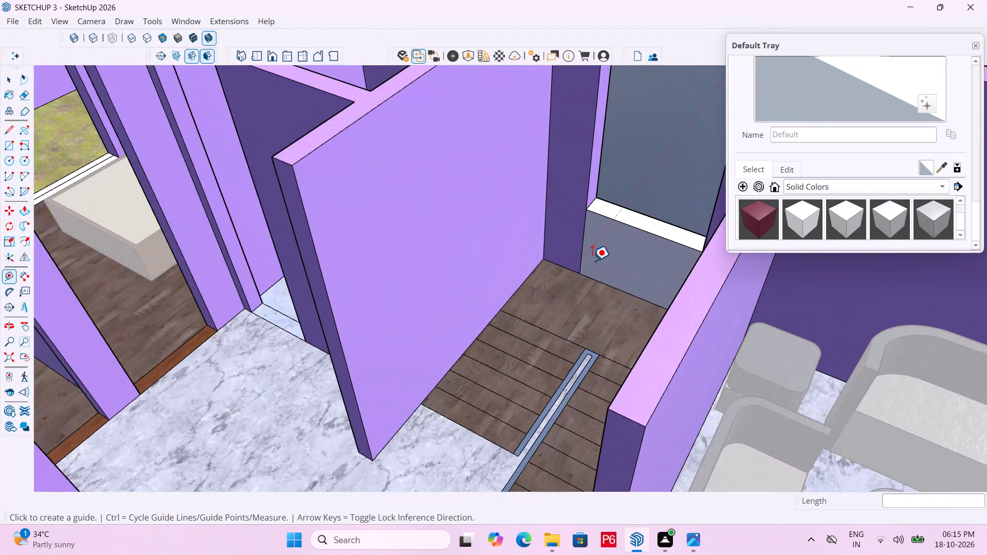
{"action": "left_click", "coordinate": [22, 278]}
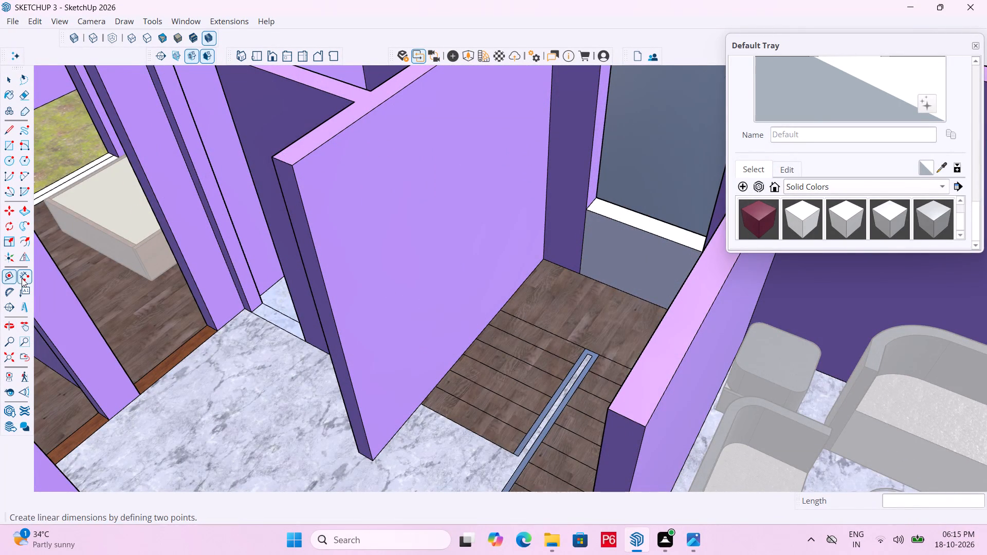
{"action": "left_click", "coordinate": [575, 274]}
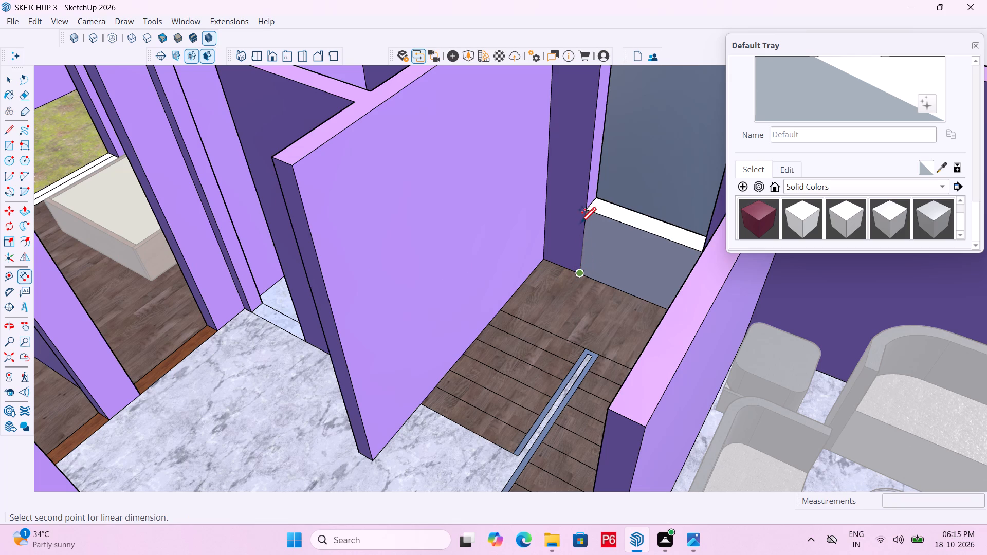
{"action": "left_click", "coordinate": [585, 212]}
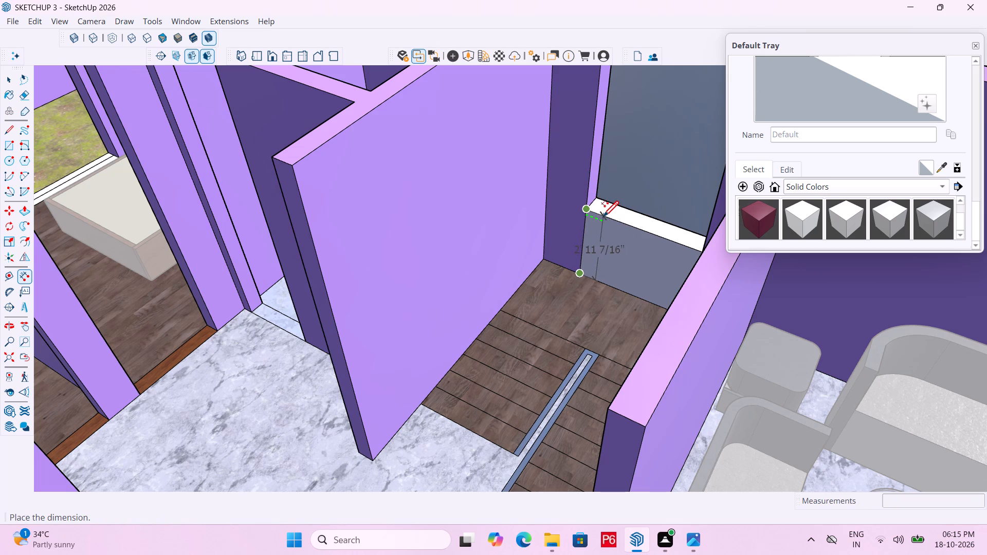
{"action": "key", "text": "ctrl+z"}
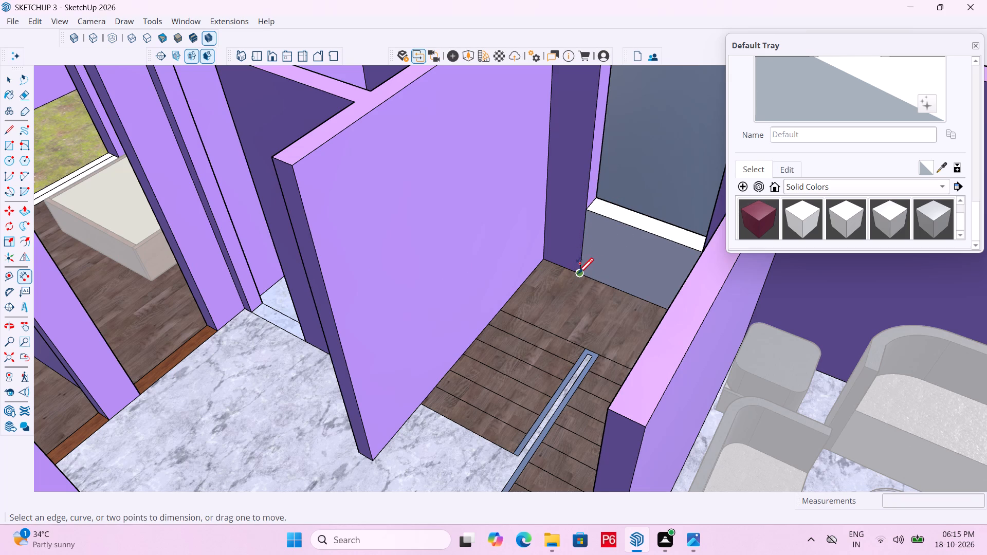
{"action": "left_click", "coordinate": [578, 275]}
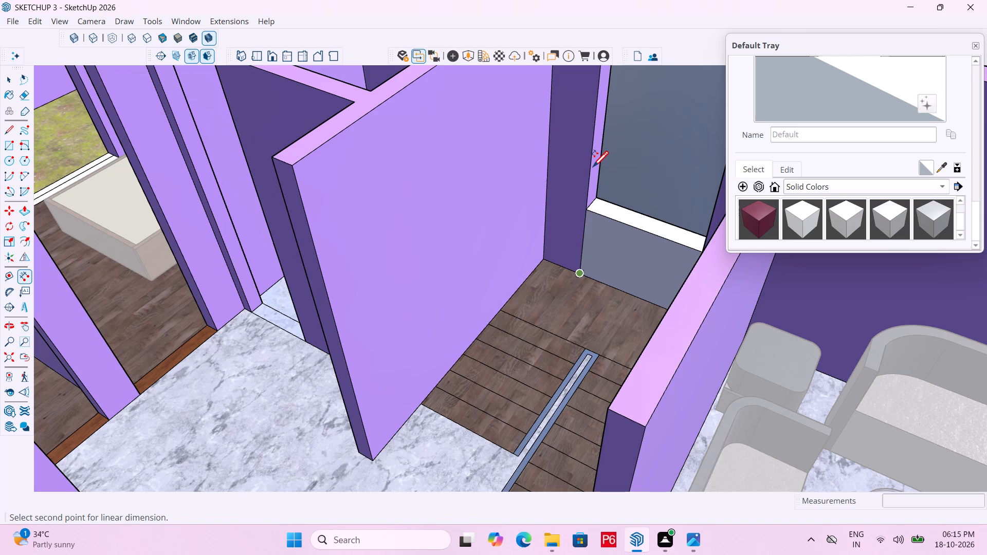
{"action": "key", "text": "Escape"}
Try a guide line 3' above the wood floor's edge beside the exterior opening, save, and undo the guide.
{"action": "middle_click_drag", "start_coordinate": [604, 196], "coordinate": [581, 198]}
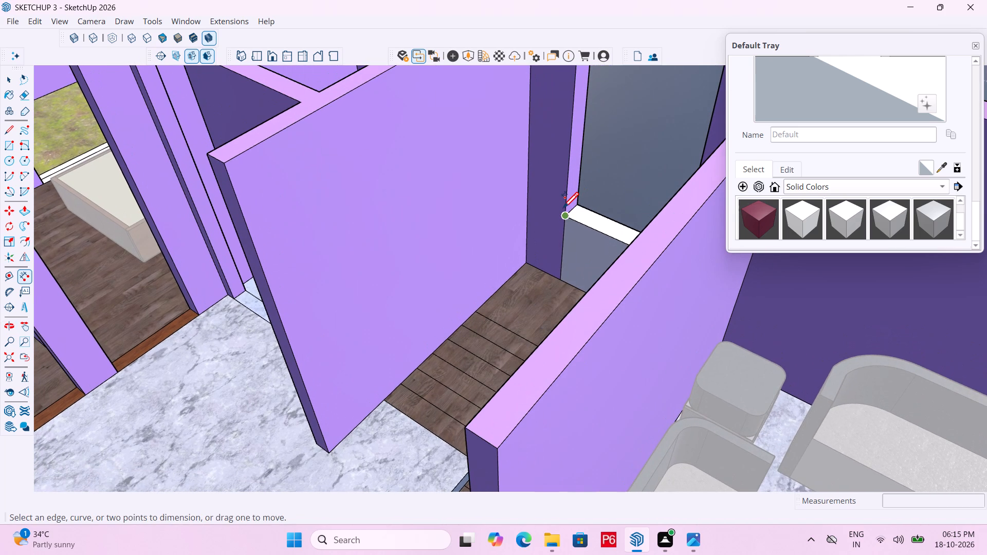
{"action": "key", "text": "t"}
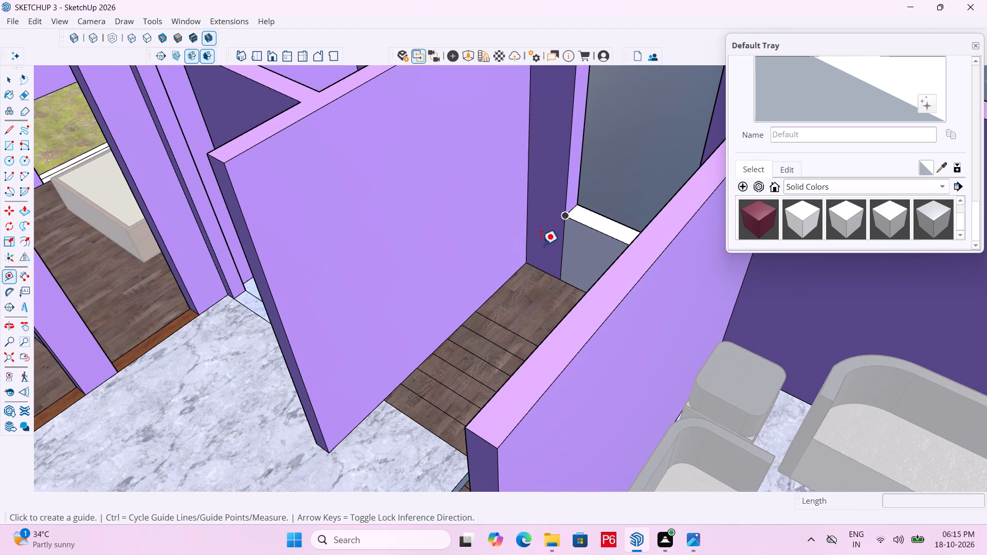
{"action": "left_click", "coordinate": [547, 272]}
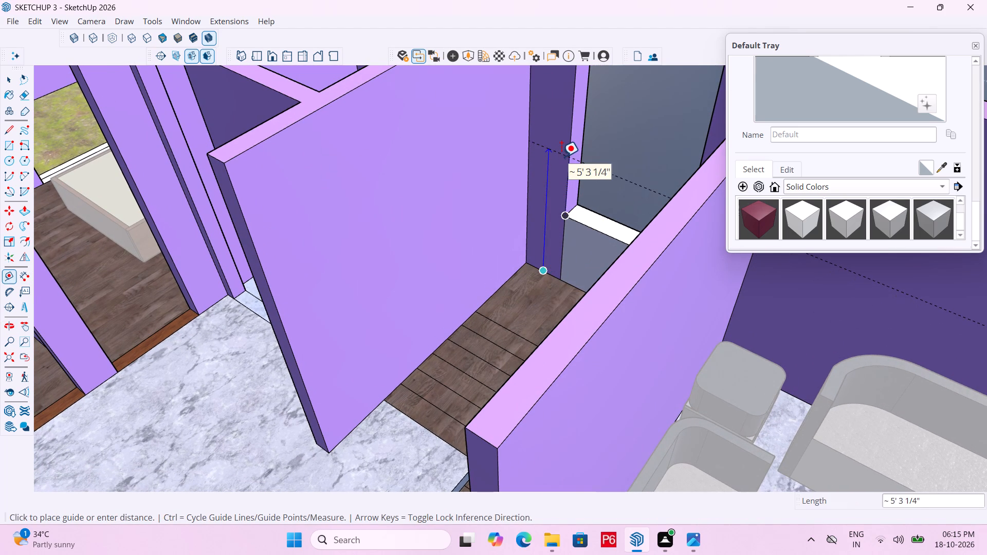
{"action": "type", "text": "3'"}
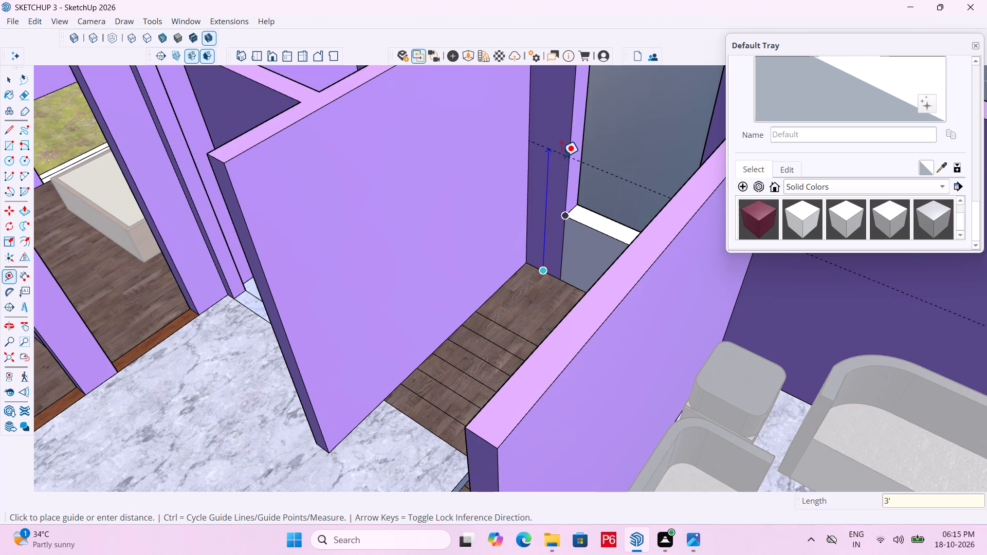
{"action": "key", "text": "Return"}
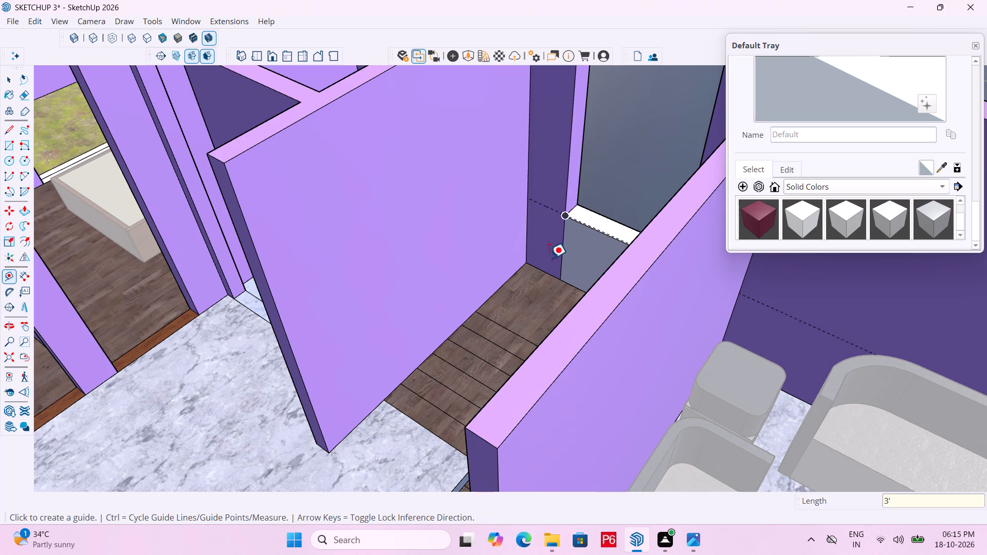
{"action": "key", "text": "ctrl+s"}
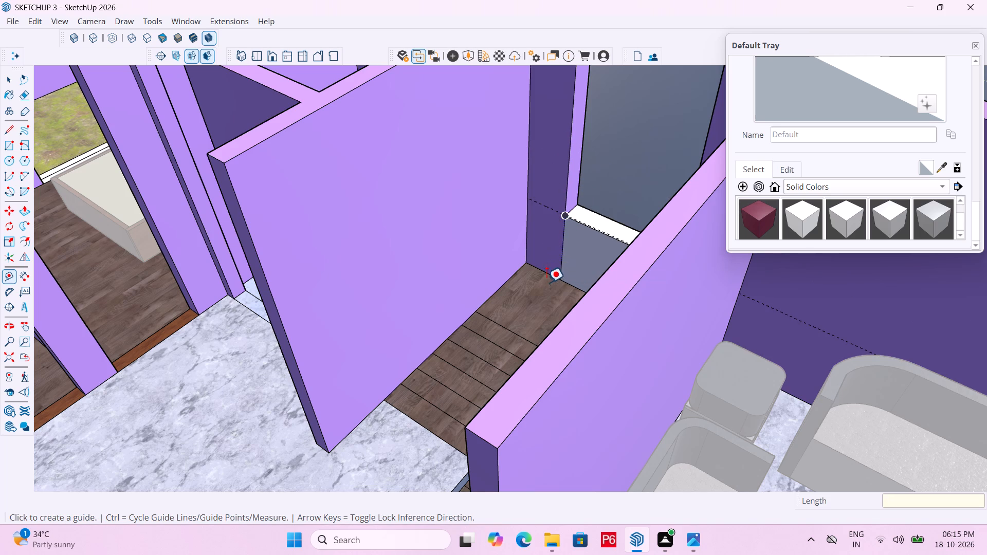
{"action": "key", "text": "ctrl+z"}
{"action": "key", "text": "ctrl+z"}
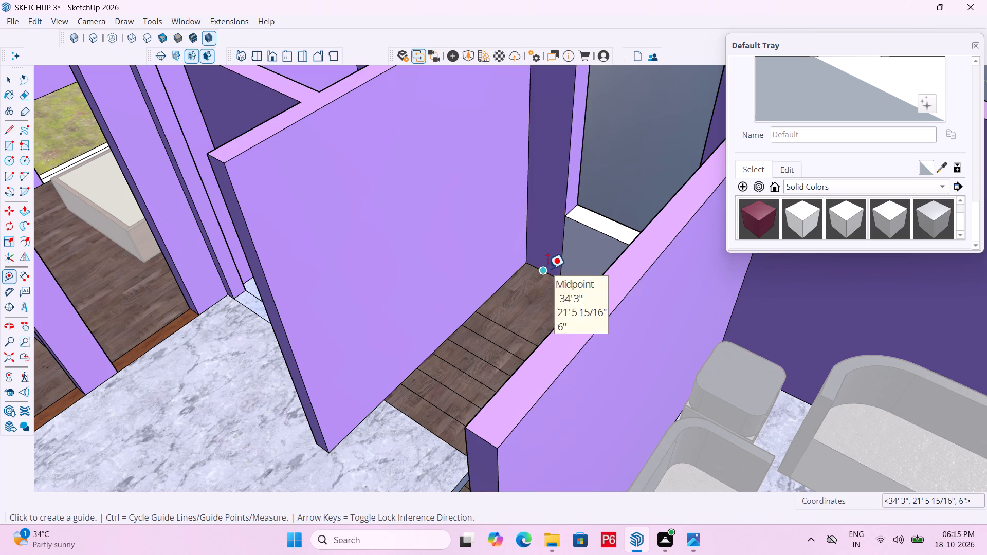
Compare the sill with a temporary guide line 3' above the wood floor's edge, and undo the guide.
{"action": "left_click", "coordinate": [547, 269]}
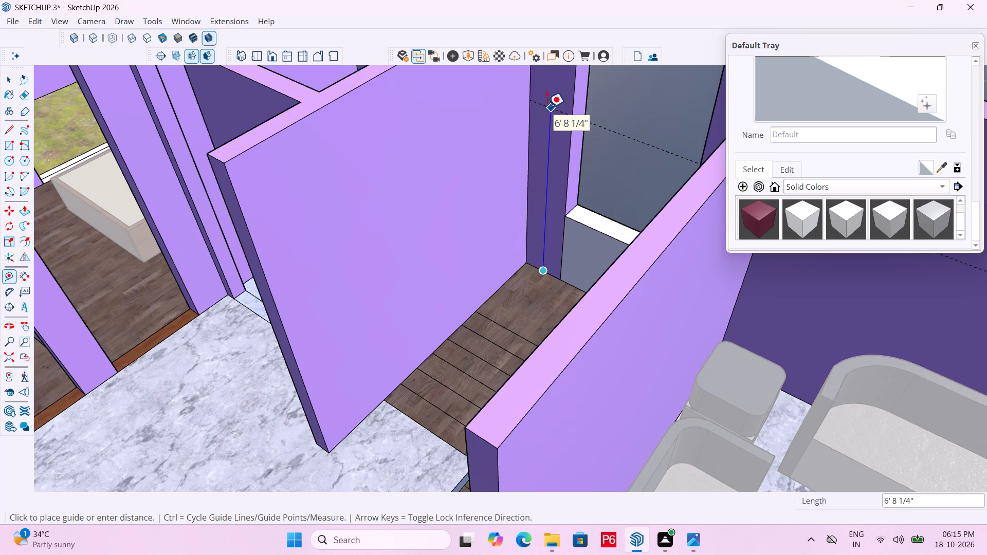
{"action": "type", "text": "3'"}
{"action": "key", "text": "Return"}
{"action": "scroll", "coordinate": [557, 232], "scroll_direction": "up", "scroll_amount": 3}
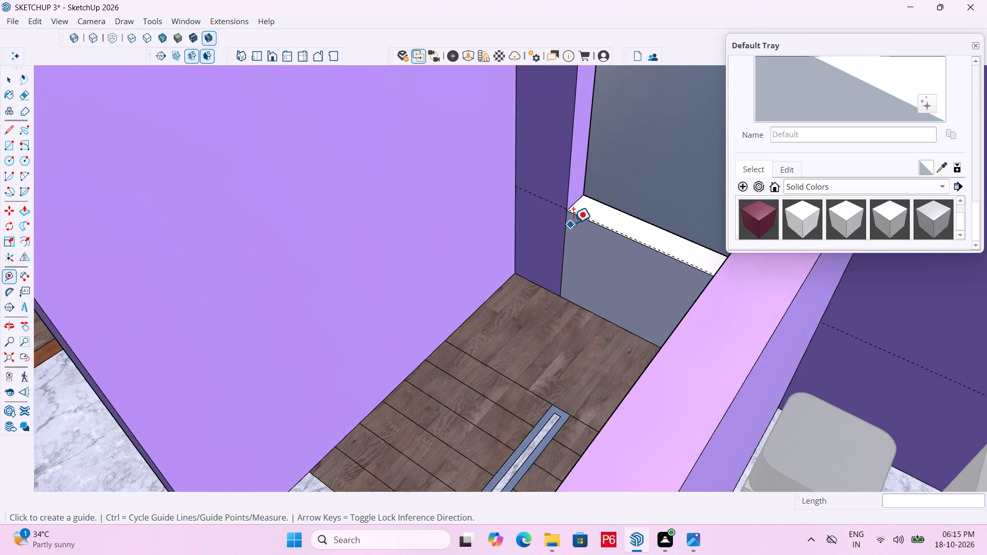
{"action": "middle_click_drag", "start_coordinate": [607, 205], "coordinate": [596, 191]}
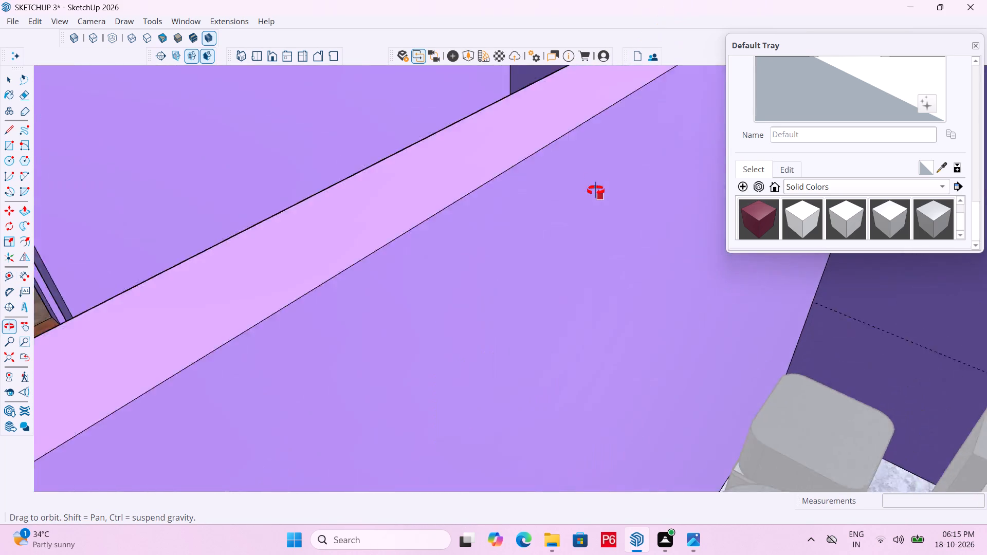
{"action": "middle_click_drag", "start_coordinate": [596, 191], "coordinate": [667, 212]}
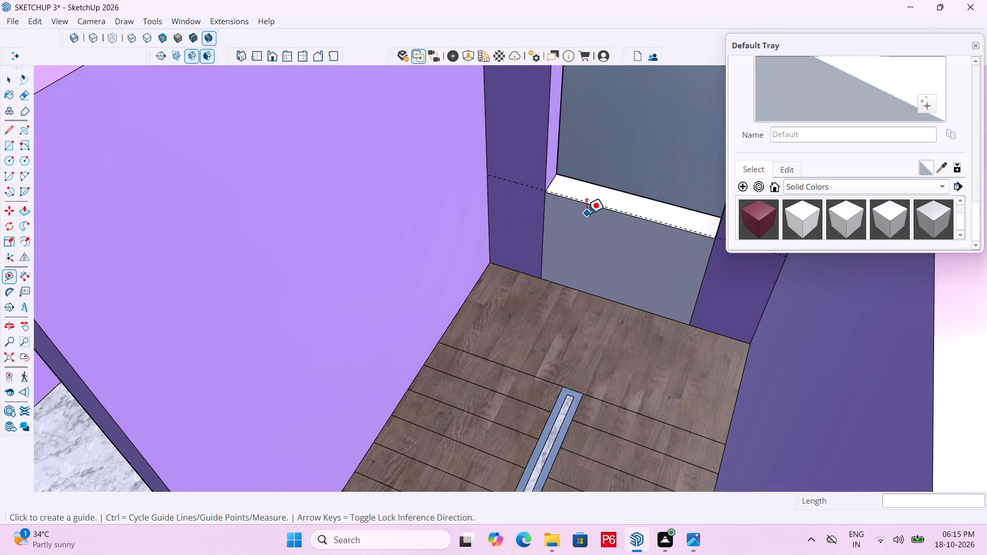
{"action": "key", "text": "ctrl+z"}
Save the model.
{"action": "scroll", "coordinate": [519, 220], "scroll_direction": "down", "scroll_amount": 5}
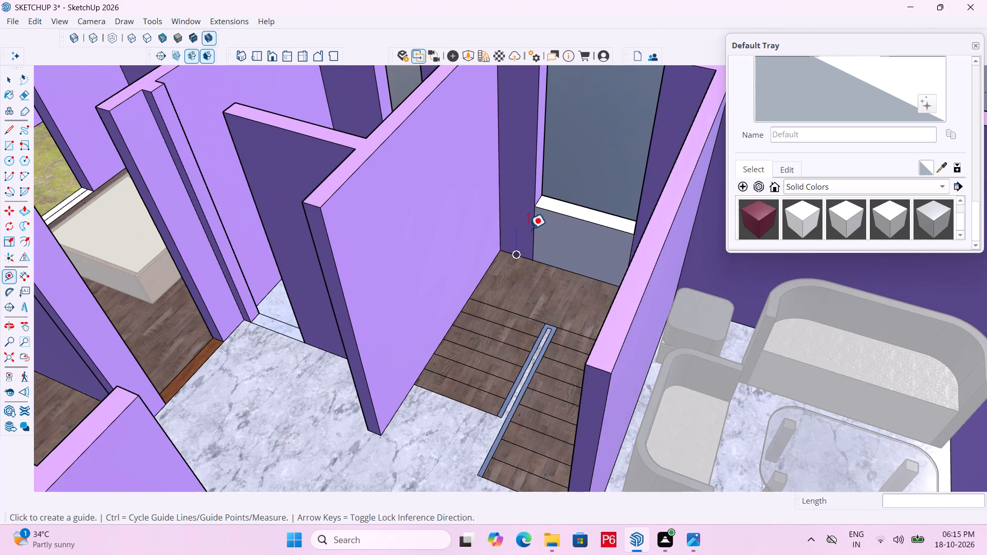
{"action": "key", "text": "ctrl+s"}
{"action": "key", "text": "ctrl+s"}
{"action": "key", "text": "ctrl+s"}
{"action": "key", "text": "ctrl+s"}
{"action": "key", "text": "ctrl+s"}
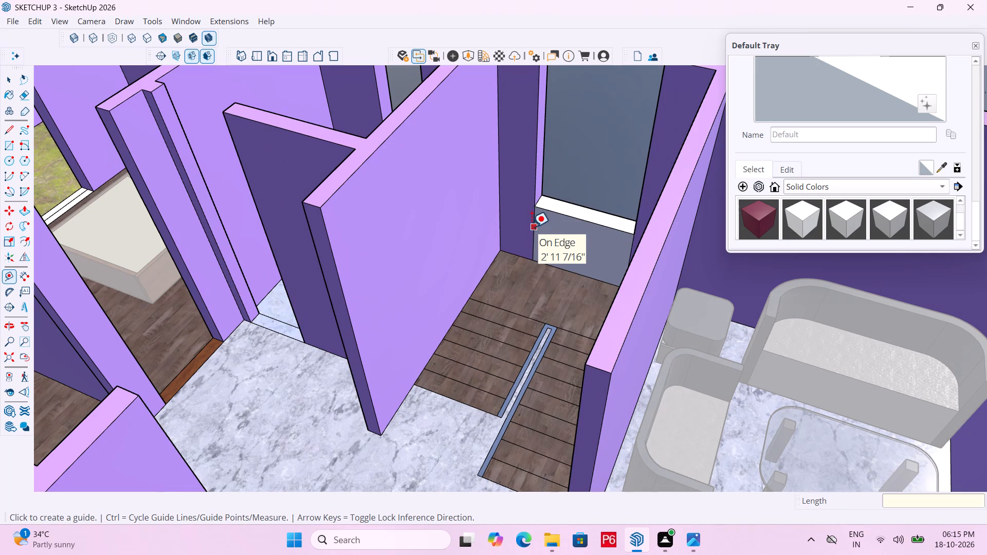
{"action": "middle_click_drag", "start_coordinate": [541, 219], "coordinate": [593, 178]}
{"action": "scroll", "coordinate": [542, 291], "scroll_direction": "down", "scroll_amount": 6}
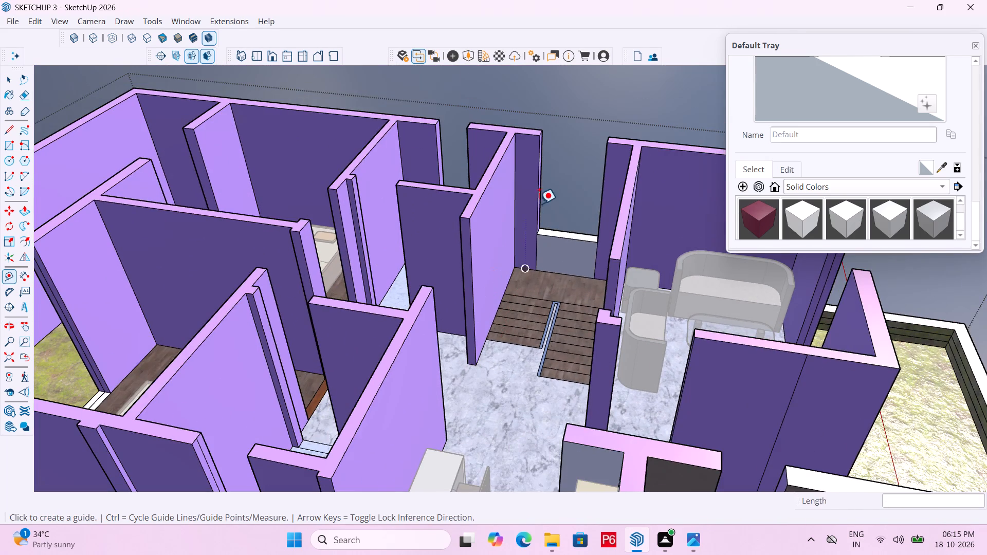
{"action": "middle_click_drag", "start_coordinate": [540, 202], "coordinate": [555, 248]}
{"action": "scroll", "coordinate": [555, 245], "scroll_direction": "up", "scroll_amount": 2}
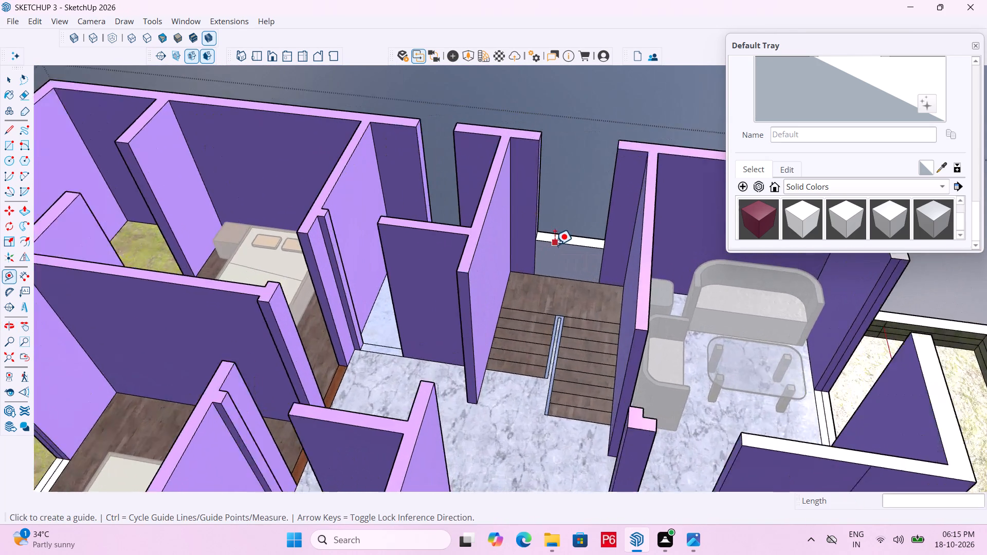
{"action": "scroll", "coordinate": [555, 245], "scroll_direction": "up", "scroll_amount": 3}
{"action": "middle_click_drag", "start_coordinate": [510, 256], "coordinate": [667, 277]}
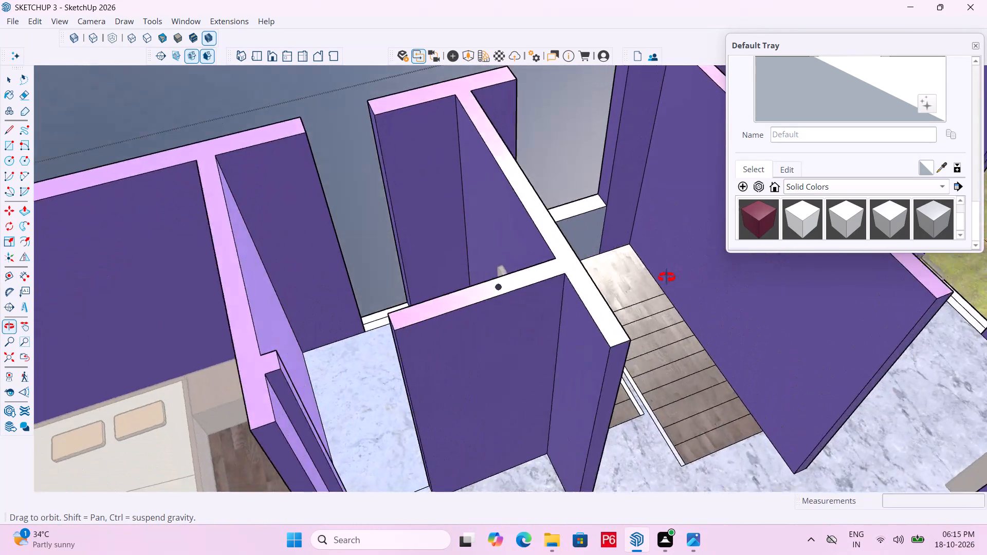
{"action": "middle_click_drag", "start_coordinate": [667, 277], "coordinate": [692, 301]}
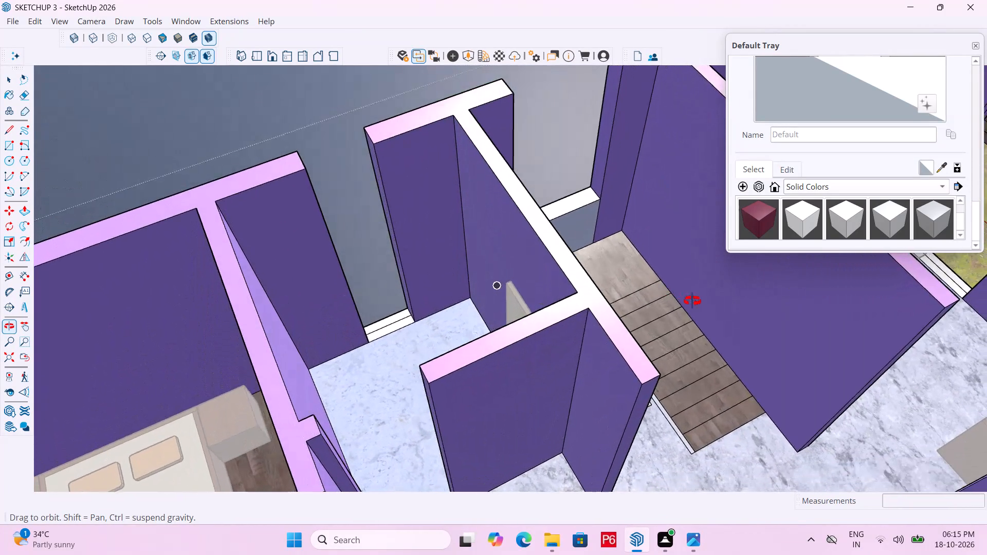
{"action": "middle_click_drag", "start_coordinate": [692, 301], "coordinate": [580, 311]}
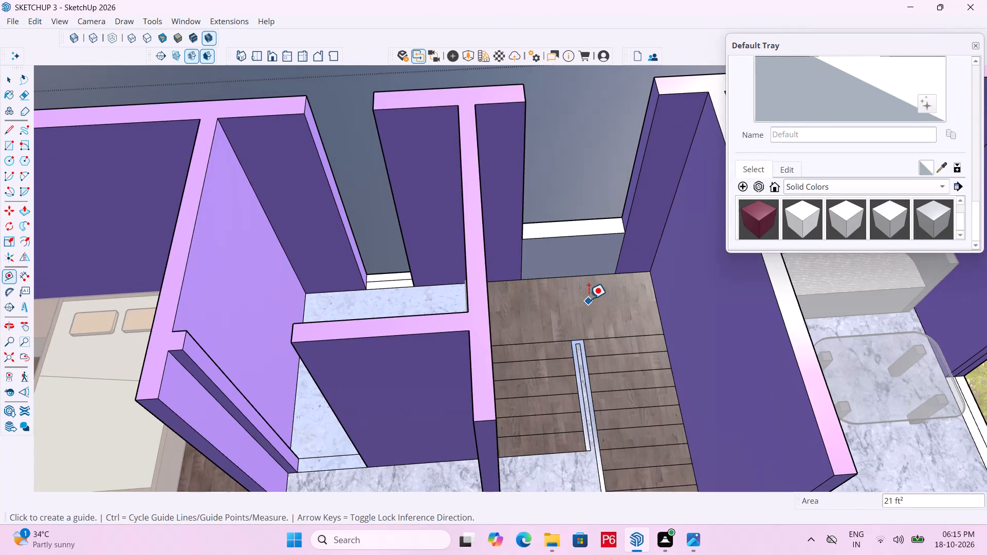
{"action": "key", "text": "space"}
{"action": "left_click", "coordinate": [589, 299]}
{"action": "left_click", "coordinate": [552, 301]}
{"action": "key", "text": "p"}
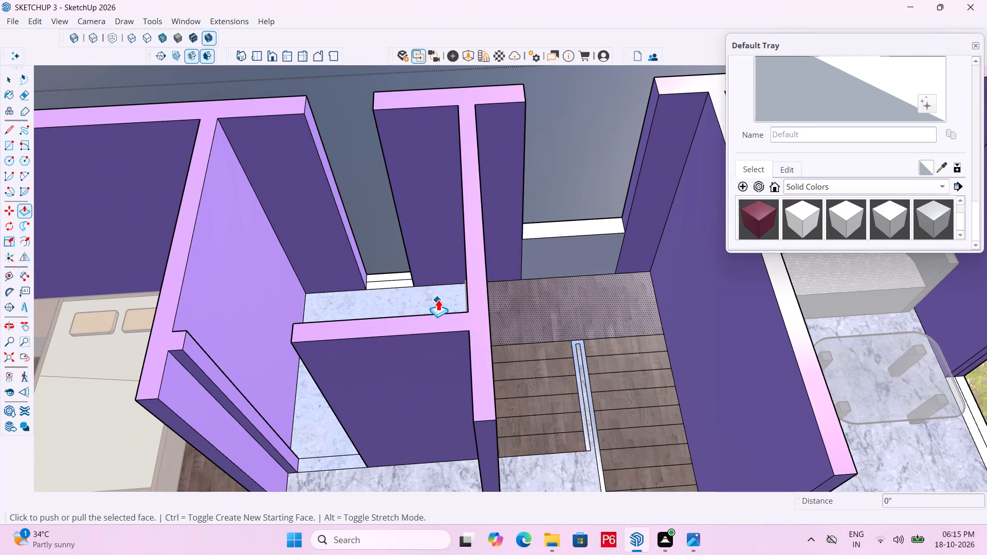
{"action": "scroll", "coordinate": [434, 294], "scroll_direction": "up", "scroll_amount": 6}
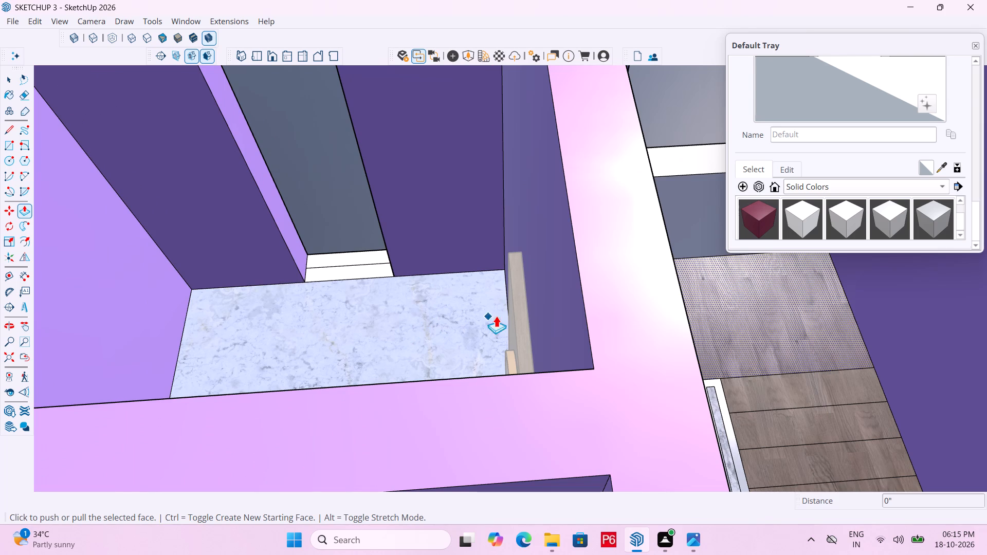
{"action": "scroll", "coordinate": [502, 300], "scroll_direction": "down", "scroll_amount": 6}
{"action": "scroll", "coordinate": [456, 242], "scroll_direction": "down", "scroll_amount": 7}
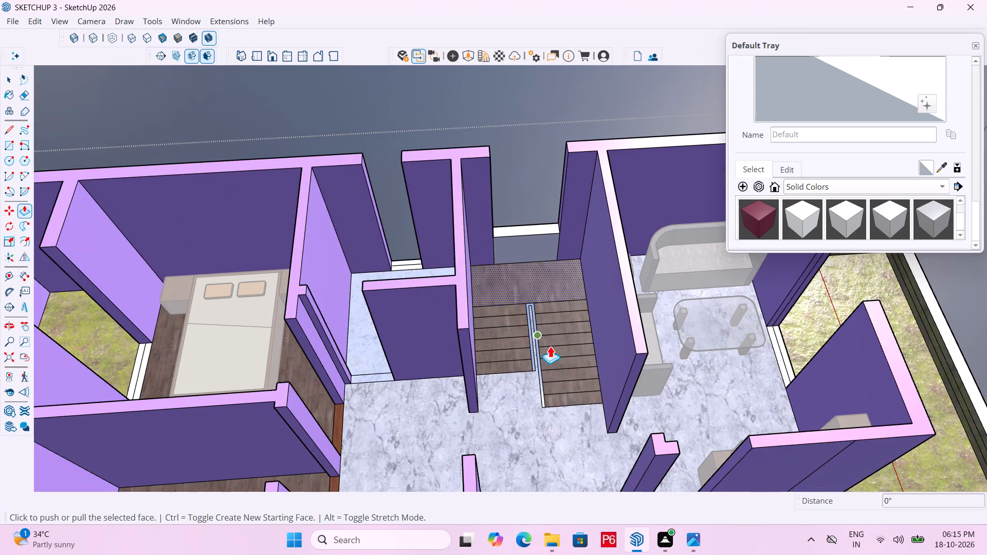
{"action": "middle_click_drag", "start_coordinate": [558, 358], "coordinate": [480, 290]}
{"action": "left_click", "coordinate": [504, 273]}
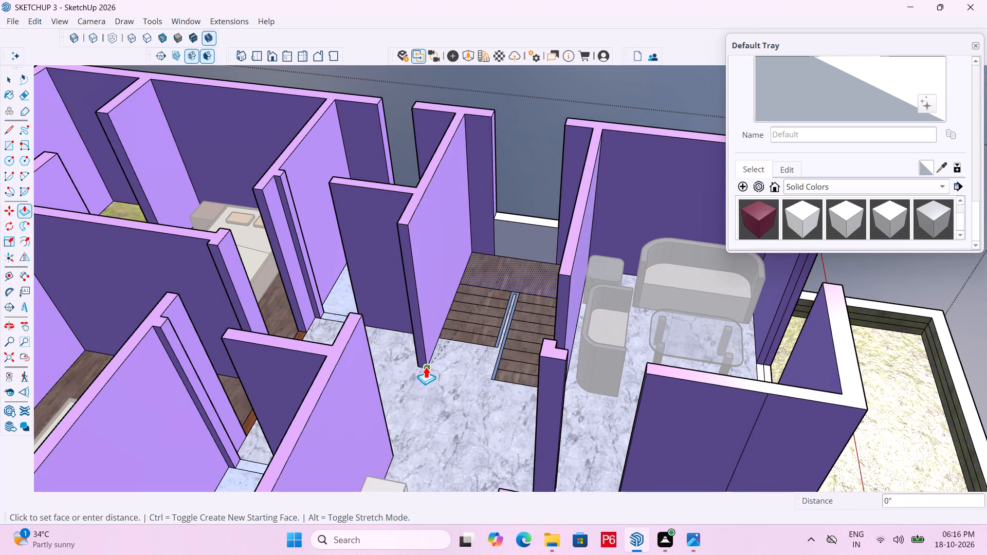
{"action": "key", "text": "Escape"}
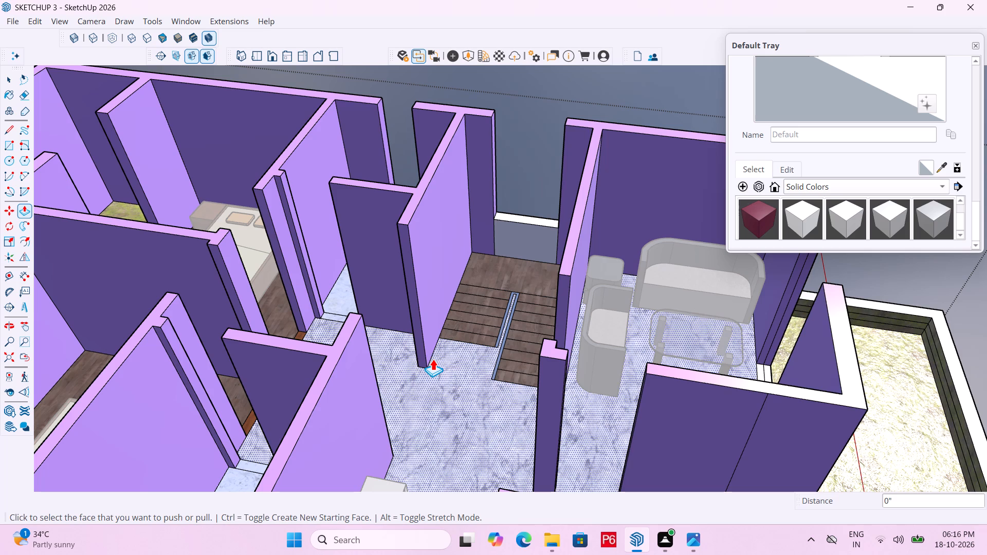
Save the model.
{"action": "key", "text": "ctrl+s"}
{"action": "key", "text": "ctrl+s"}
{"action": "key", "text": "ctrl+s"}
{"action": "key", "text": "ctrl+s"}
{"action": "key", "text": "ctrl+s"}
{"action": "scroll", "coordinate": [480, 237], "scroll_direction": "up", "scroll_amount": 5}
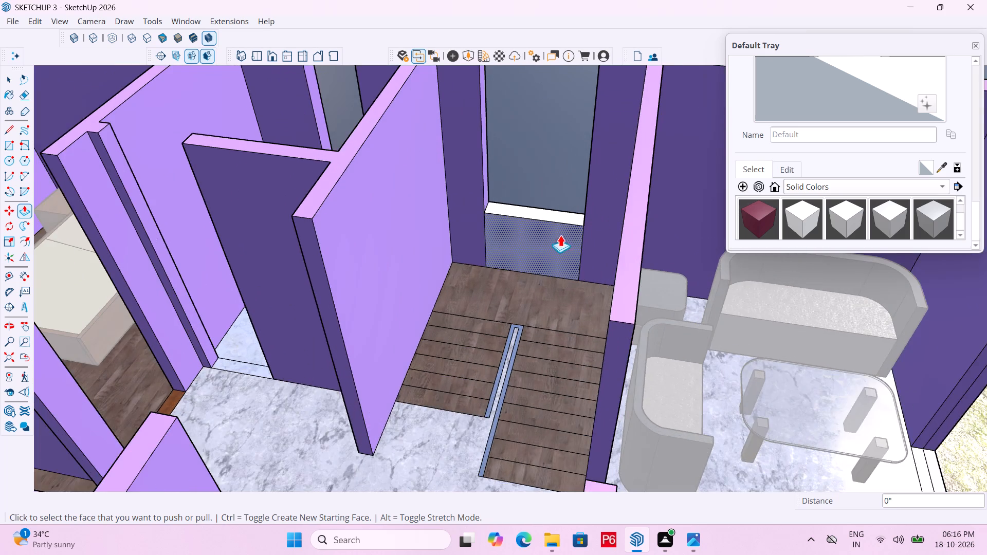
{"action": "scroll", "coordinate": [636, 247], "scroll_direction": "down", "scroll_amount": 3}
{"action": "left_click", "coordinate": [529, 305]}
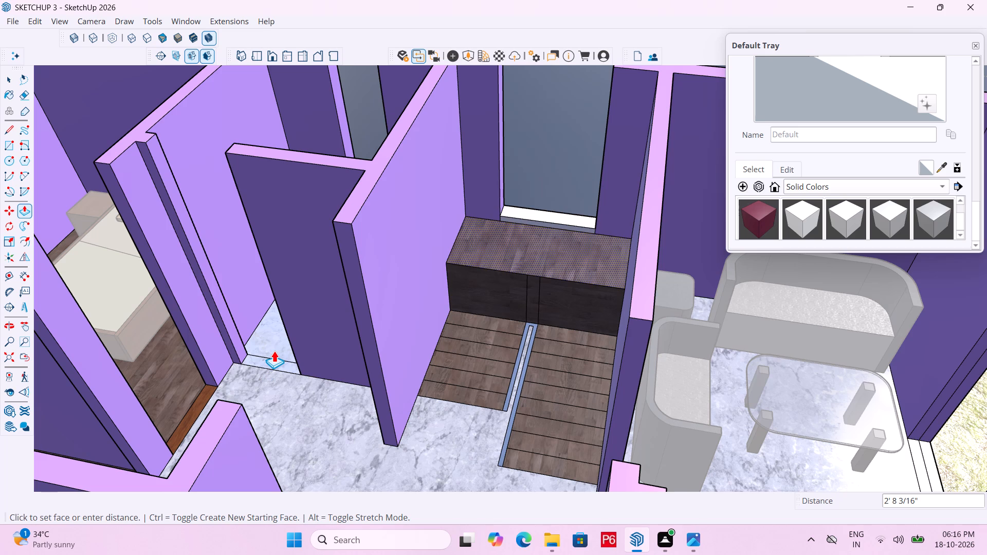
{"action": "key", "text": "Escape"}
Save the model again.
{"action": "key", "text": "ctrl+s"}
{"action": "key", "text": "ctrl+s"}
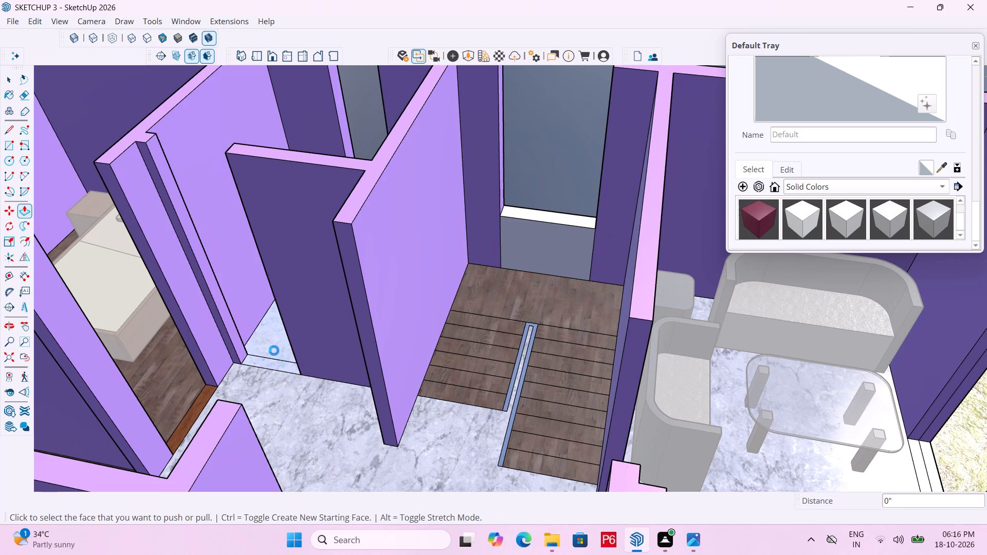
{"action": "key", "text": "ctrl+s"}
{"action": "key", "text": "ctrl+s"}
{"action": "scroll", "coordinate": [478, 280], "scroll_direction": "down", "scroll_amount": 6}
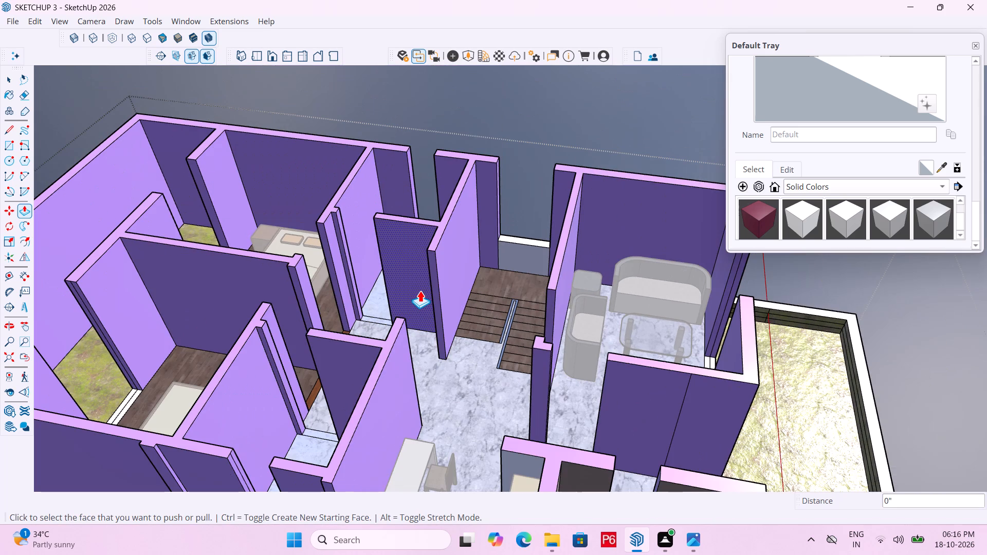
{"action": "key", "text": "ctrl+s"}
{"action": "key", "text": "ctrl+s"}
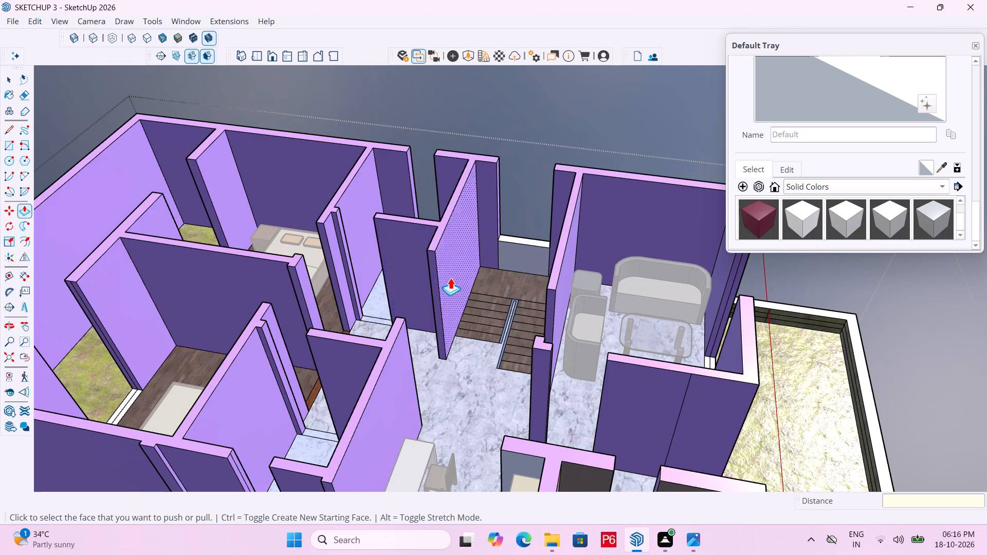
Draw a line across the outer wall's top where the bedroom's short wall stub meets it, out to the exterior edge.
{"action": "scroll", "coordinate": [309, 201], "scroll_direction": "down", "scroll_amount": 7}
{"action": "middle_click_drag", "start_coordinate": [270, 250], "coordinate": [379, 264]}
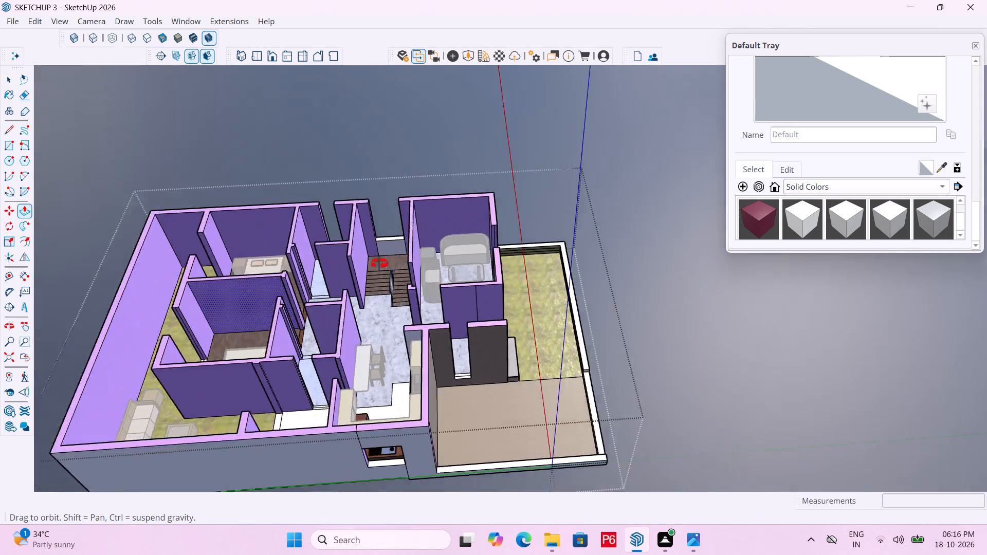
{"action": "middle_click_drag", "start_coordinate": [379, 264], "coordinate": [643, 175]}
{"action": "scroll", "coordinate": [658, 158], "scroll_direction": "down", "scroll_amount": 4}
{"action": "middle_click_drag", "start_coordinate": [491, 420], "coordinate": [705, 431]}
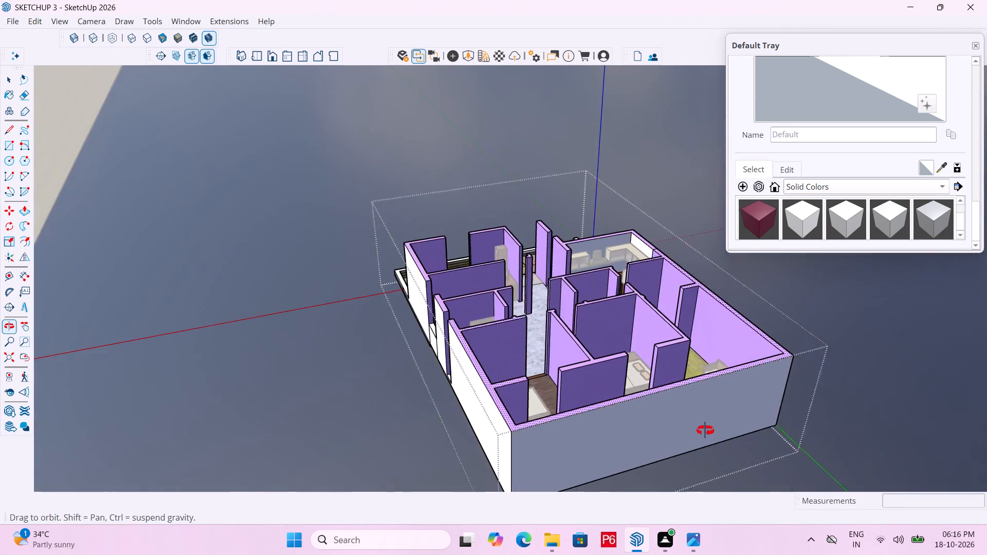
{"action": "middle_click_drag", "start_coordinate": [705, 431], "coordinate": [698, 422]}
{"action": "scroll", "coordinate": [704, 428], "scroll_direction": "up", "scroll_amount": 6}
{"action": "scroll", "coordinate": [460, 372], "scroll_direction": "up", "scroll_amount": 1}
{"action": "middle_click_drag", "start_coordinate": [481, 385], "coordinate": [679, 363]}
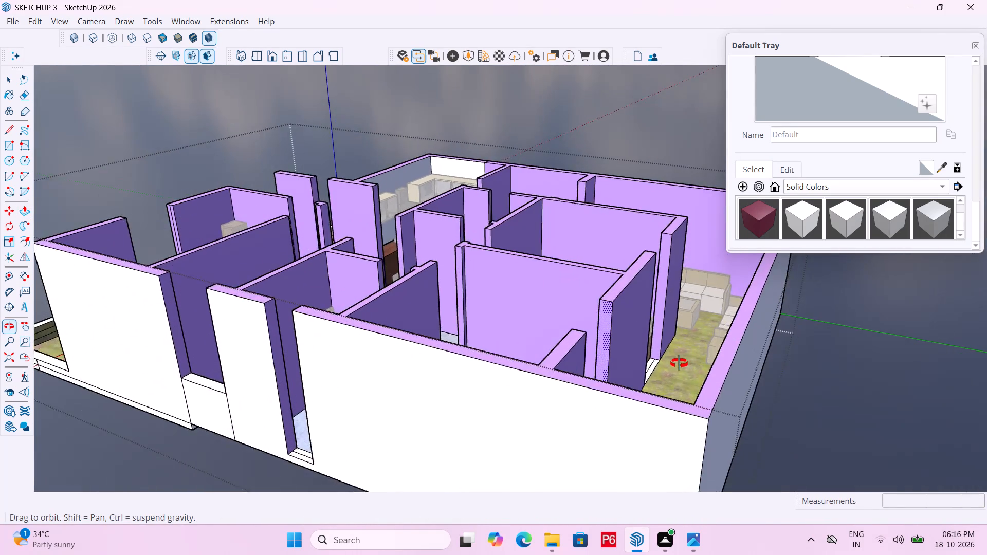
{"action": "middle_click_drag", "start_coordinate": [679, 363], "coordinate": [443, 389]}
{"action": "scroll", "coordinate": [459, 279], "scroll_direction": "down", "scroll_amount": 5}
{"action": "middle_click_drag", "start_coordinate": [414, 329], "coordinate": [561, 406]}
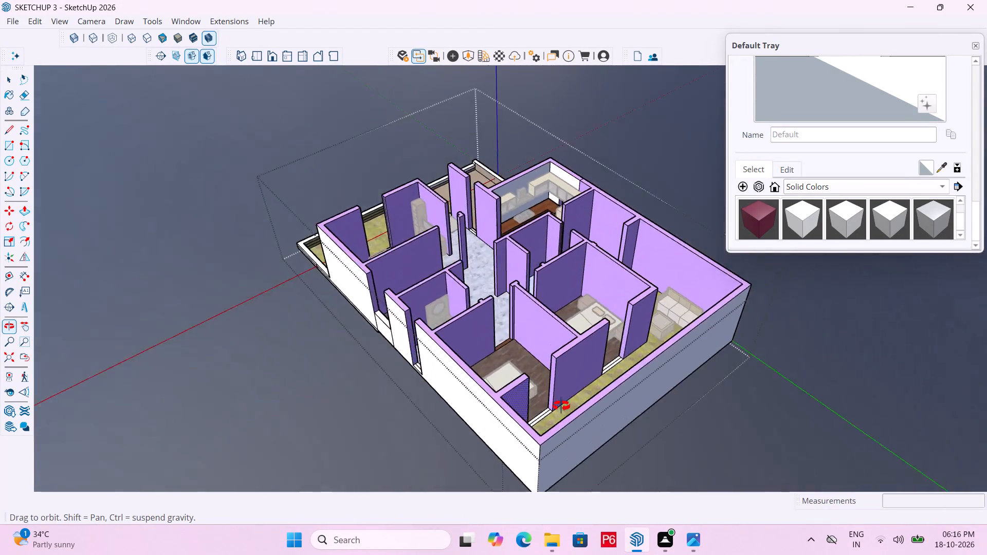
{"action": "middle_click_drag", "start_coordinate": [561, 406], "coordinate": [644, 411]}
{"action": "scroll", "coordinate": [623, 418], "scroll_direction": "up", "scroll_amount": 6}
{"action": "scroll", "coordinate": [574, 406], "scroll_direction": "up", "scroll_amount": 1}
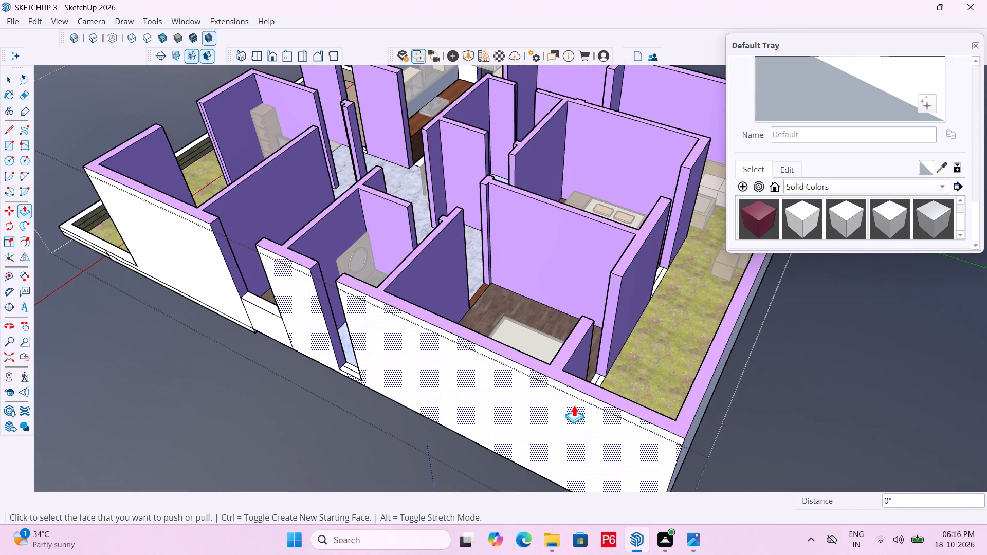
{"action": "scroll", "coordinate": [610, 335], "scroll_direction": "up", "scroll_amount": 3}
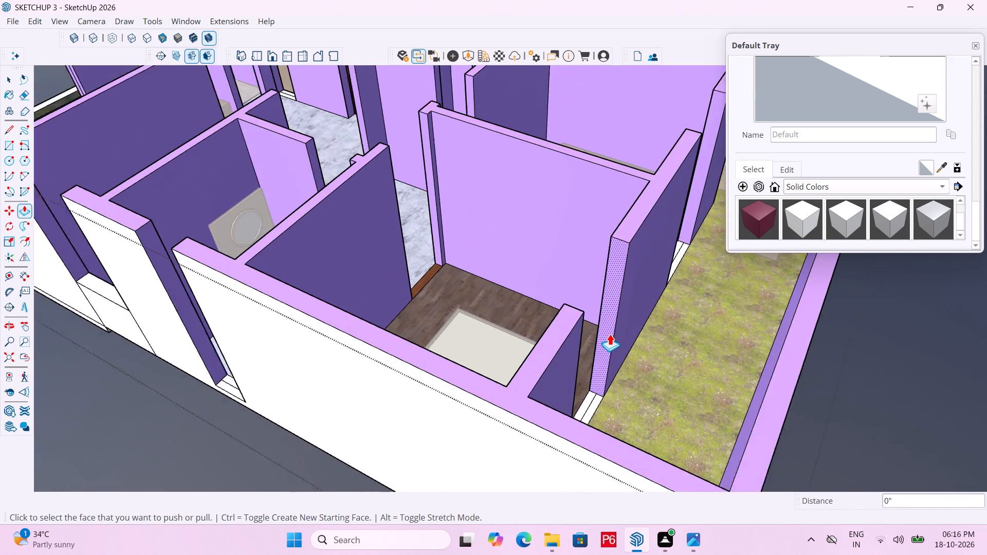
{"action": "scroll", "coordinate": [610, 334], "scroll_direction": "up", "scroll_amount": 2}
{"action": "key", "text": "l"}
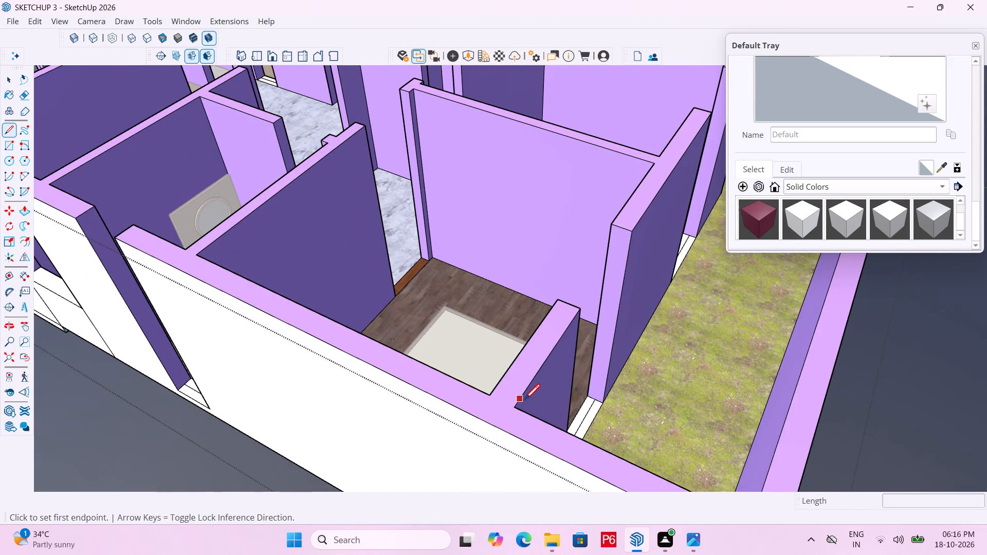
{"action": "left_click", "coordinate": [515, 408]}
{"action": "left_click", "coordinate": [498, 429]}
{"action": "key", "text": "space"}
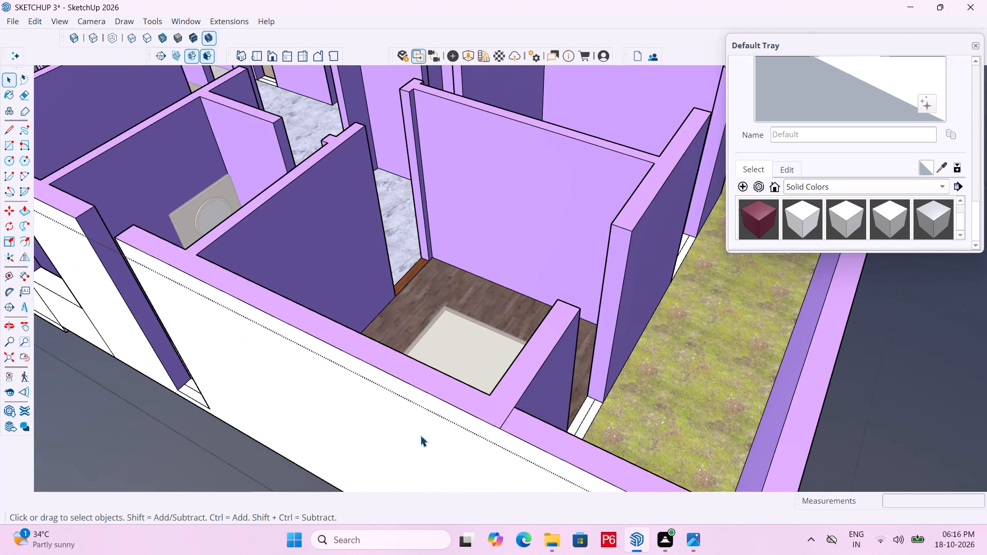
Draw a 9" line across the outer wall's top at the wall stub near the sofa end of the grass area.
{"action": "scroll", "coordinate": [416, 447], "scroll_direction": "down", "scroll_amount": 11}
{"action": "scroll", "coordinate": [534, 187], "scroll_direction": "up", "scroll_amount": 12}
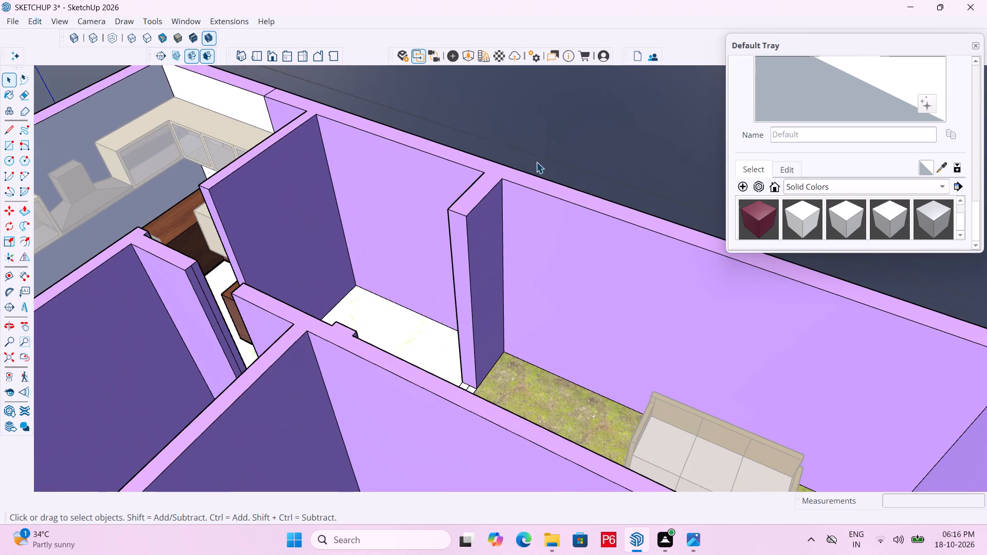
{"action": "key", "text": "l"}
{"action": "left_click_drag", "start_coordinate": [504, 180], "coordinate": [509, 176]}
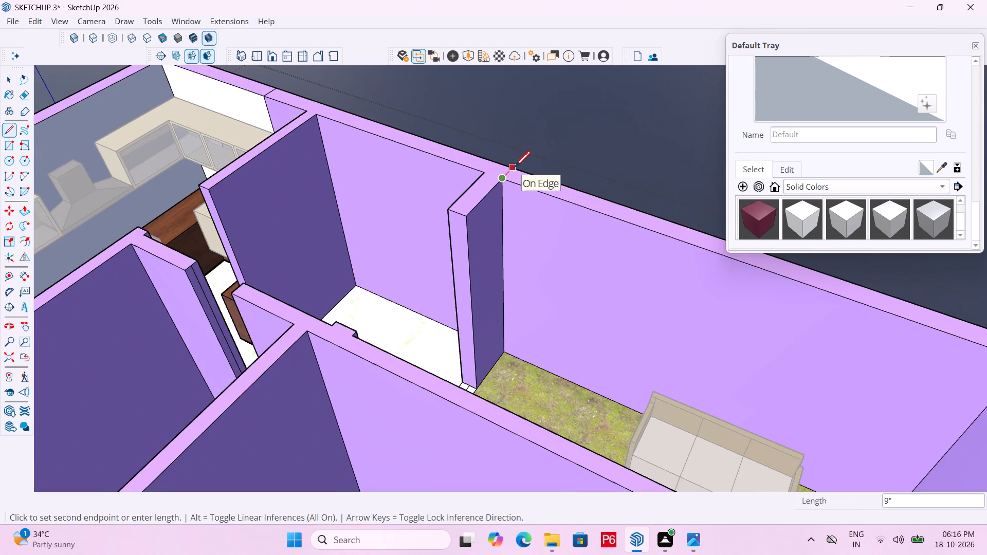
{"action": "left_click", "coordinate": [515, 169]}
Thin the outer wall behind the grass area's sofas by pushing its inner face outward 4 5/16" with Push/Pull.
{"action": "scroll", "coordinate": [479, 133], "scroll_direction": "down", "scroll_amount": 6}
{"action": "scroll", "coordinate": [416, 151], "scroll_direction": "down", "scroll_amount": 6}
{"action": "scroll", "coordinate": [458, 169], "scroll_direction": "down", "scroll_amount": 3}
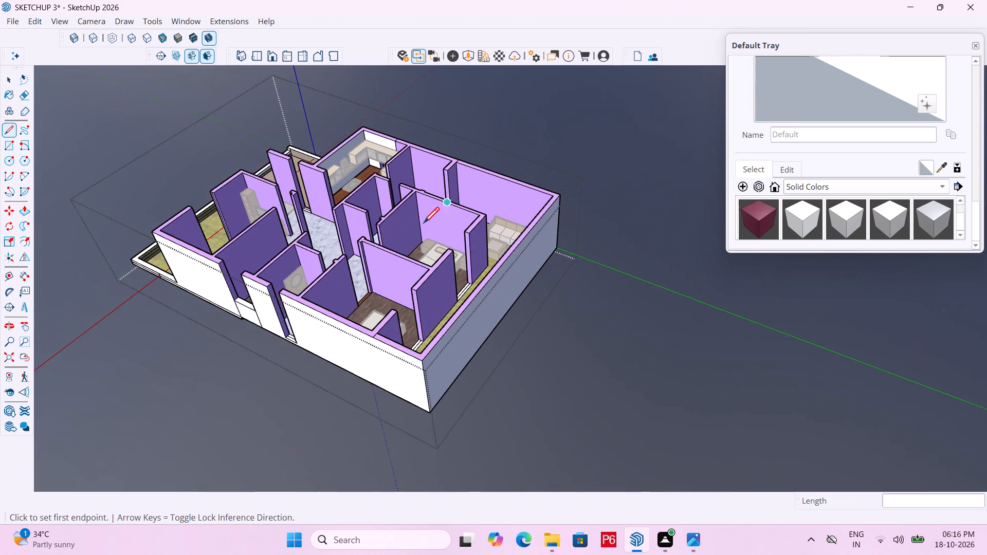
{"action": "middle_click_drag", "start_coordinate": [418, 305], "coordinate": [796, 321]}
{"action": "scroll", "coordinate": [359, 279], "scroll_direction": "up", "scroll_amount": 3}
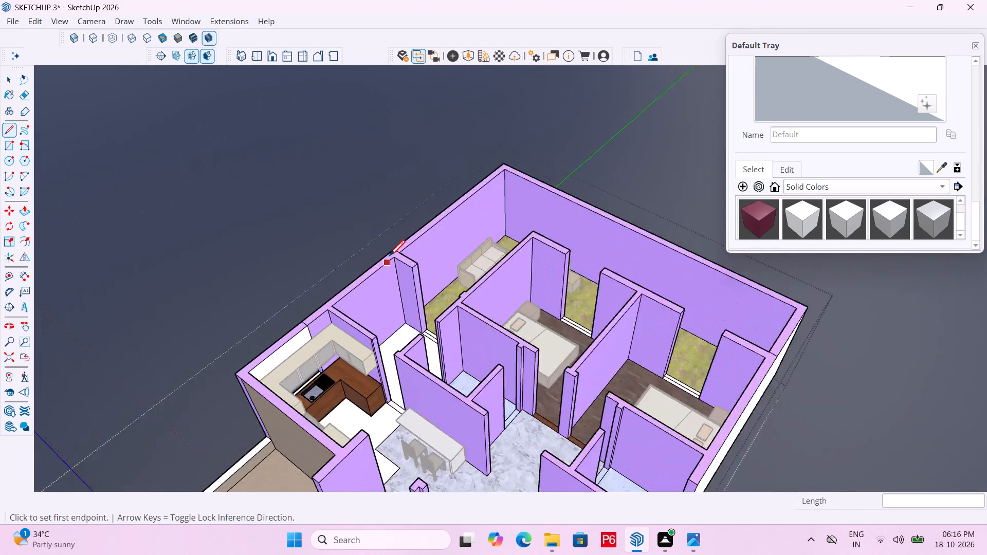
{"action": "scroll", "coordinate": [389, 257], "scroll_direction": "up", "scroll_amount": 8}
{"action": "key", "text": "p"}
{"action": "left_click", "coordinate": [458, 236]}
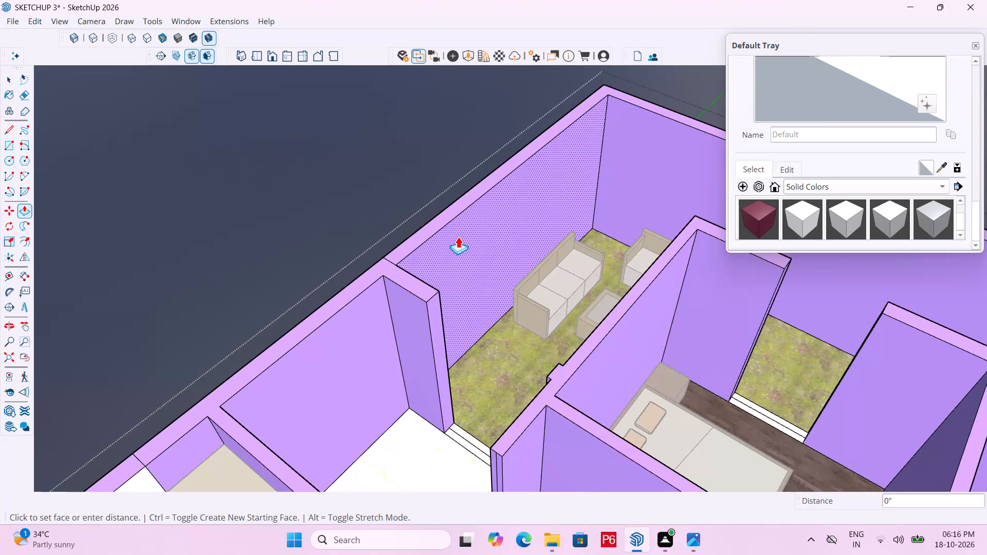
{"action": "left_click", "coordinate": [452, 234]}
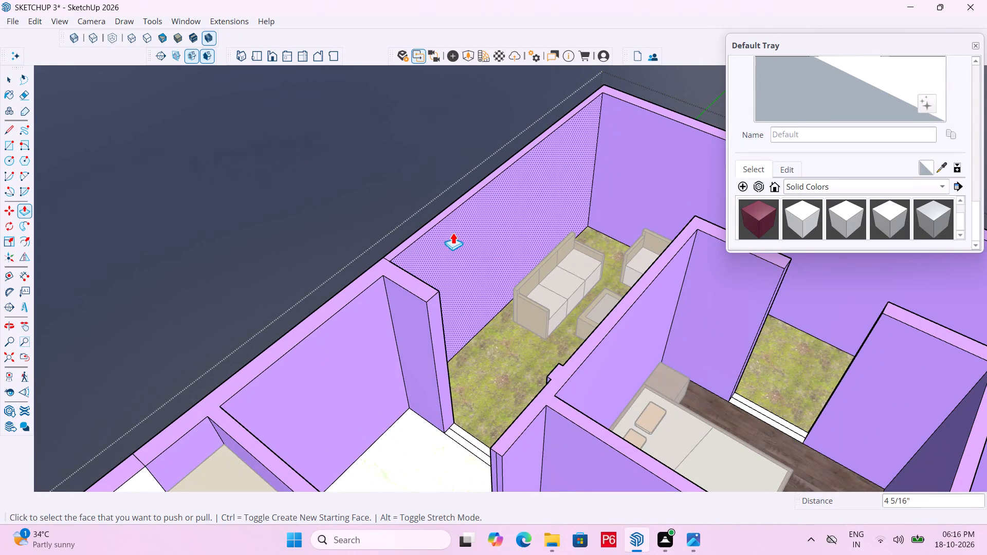
Repeat the same push on the inner faces of the grass area's long outer wall and its far end wall.
{"action": "double_click", "coordinate": [646, 154]}
{"action": "scroll", "coordinate": [354, 156], "scroll_direction": "down", "scroll_amount": 6}
{"action": "scroll", "coordinate": [263, 130], "scroll_direction": "down", "scroll_amount": 6}
{"action": "middle_click_drag", "start_coordinate": [335, 207], "coordinate": [735, 276]}
{"action": "scroll", "coordinate": [605, 59], "scroll_direction": "up", "scroll_amount": 6}
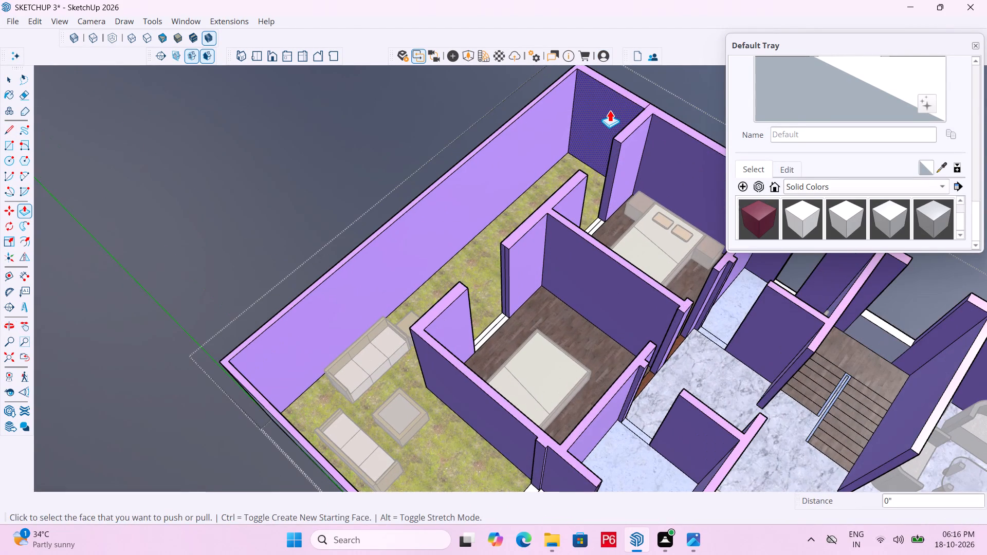
{"action": "double_click", "coordinate": [610, 110]}
Save the model with the thinned walls.
{"action": "scroll", "coordinate": [607, 105], "scroll_direction": "down", "scroll_amount": 4}
{"action": "key", "text": "ctrl+s"}
{"action": "key", "text": "ctrl+s"}
{"action": "key", "text": "ctrl+s"}
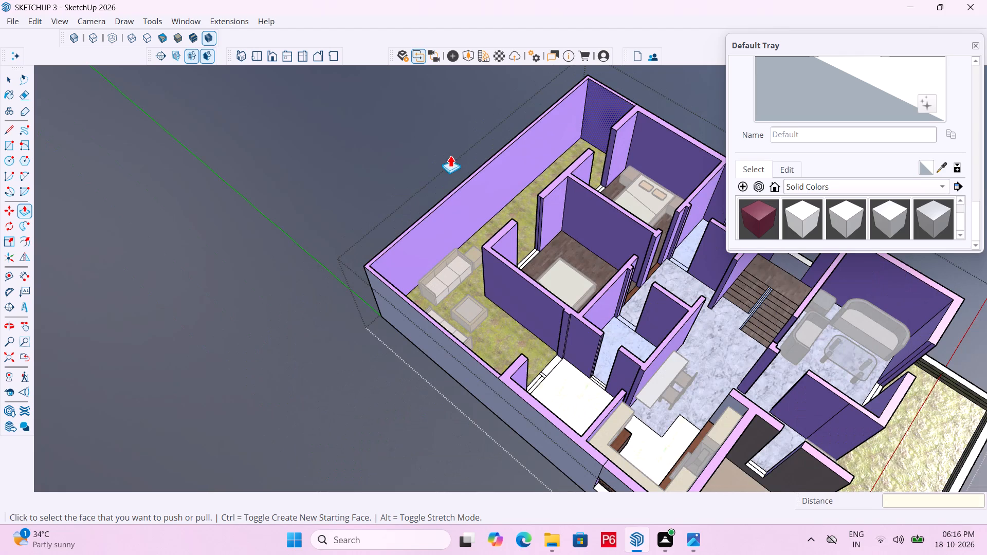
{"action": "key", "text": "ctrl+s"}
{"action": "key", "text": "ctrl+s"}
Push the top of the thinned outer wall around the grass area down 10' to the grass floor.
{"action": "scroll", "coordinate": [494, 190], "scroll_direction": "up", "scroll_amount": 5}
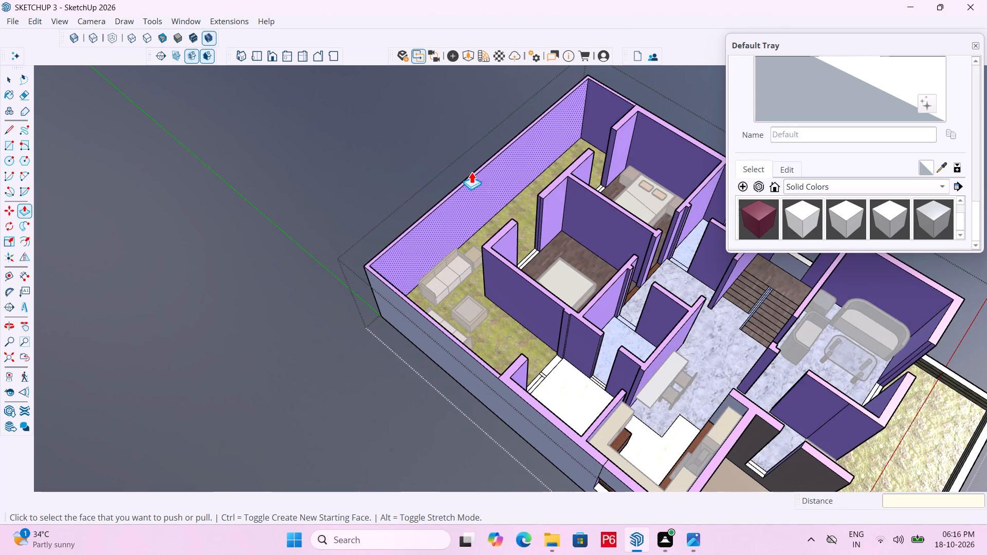
{"action": "scroll", "coordinate": [471, 172], "scroll_direction": "up", "scroll_amount": 5}
{"action": "left_click", "coordinate": [470, 176]}
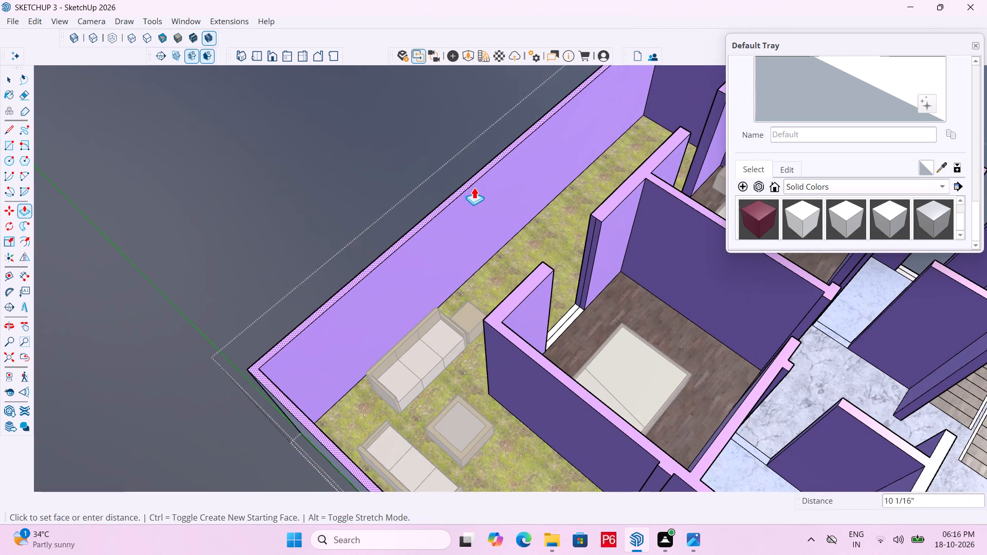
{"action": "left_click", "coordinate": [511, 249]}
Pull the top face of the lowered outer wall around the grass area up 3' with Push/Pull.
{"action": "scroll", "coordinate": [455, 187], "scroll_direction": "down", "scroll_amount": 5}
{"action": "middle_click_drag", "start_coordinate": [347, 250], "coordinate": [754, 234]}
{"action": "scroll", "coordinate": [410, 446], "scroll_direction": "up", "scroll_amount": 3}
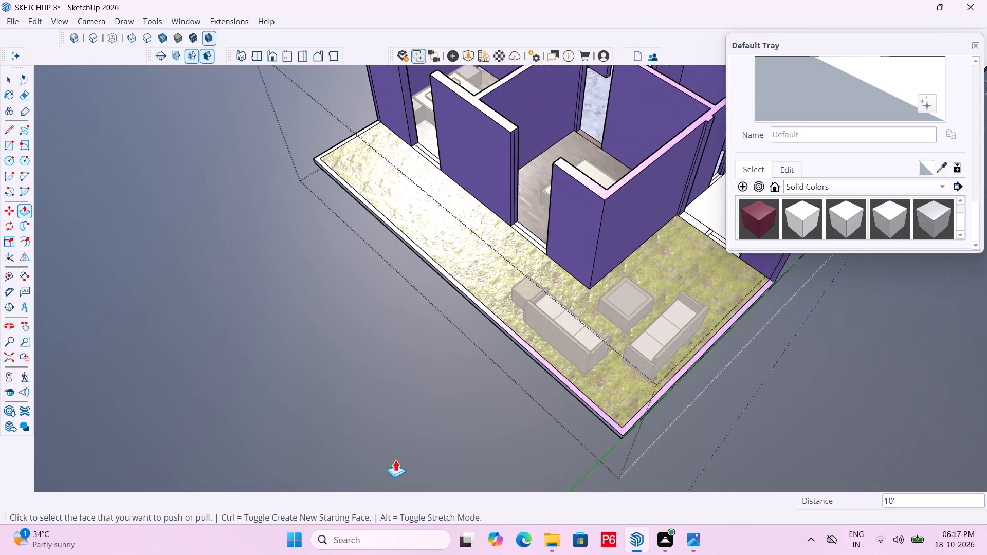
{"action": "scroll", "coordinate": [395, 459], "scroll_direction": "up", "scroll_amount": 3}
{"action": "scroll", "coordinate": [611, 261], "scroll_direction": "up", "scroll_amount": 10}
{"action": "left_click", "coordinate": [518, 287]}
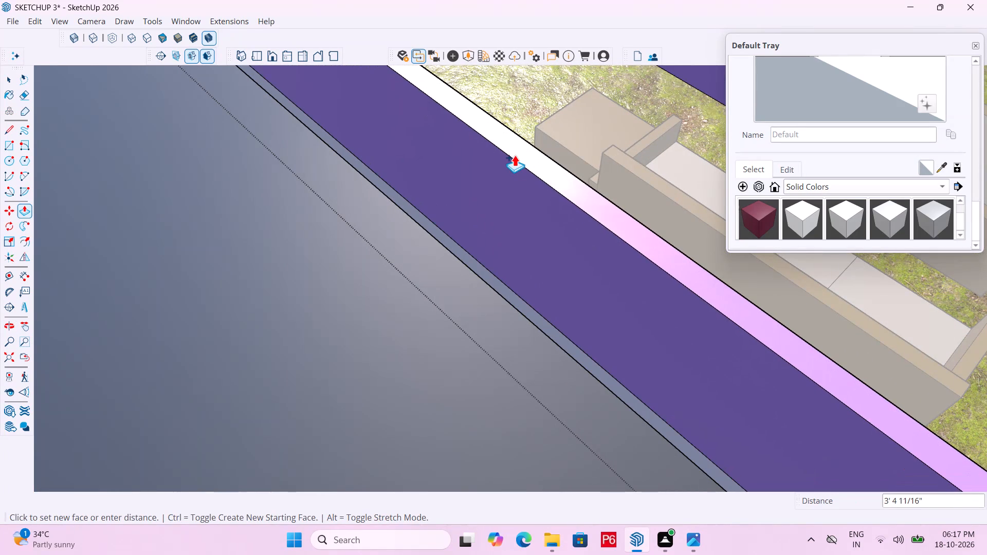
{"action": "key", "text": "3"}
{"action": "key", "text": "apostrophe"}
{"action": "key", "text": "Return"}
Save the model with the 3' parapet wall.
{"action": "scroll", "coordinate": [316, 124], "scroll_direction": "down", "scroll_amount": 7}
{"action": "scroll", "coordinate": [459, 168], "scroll_direction": "down", "scroll_amount": 6}
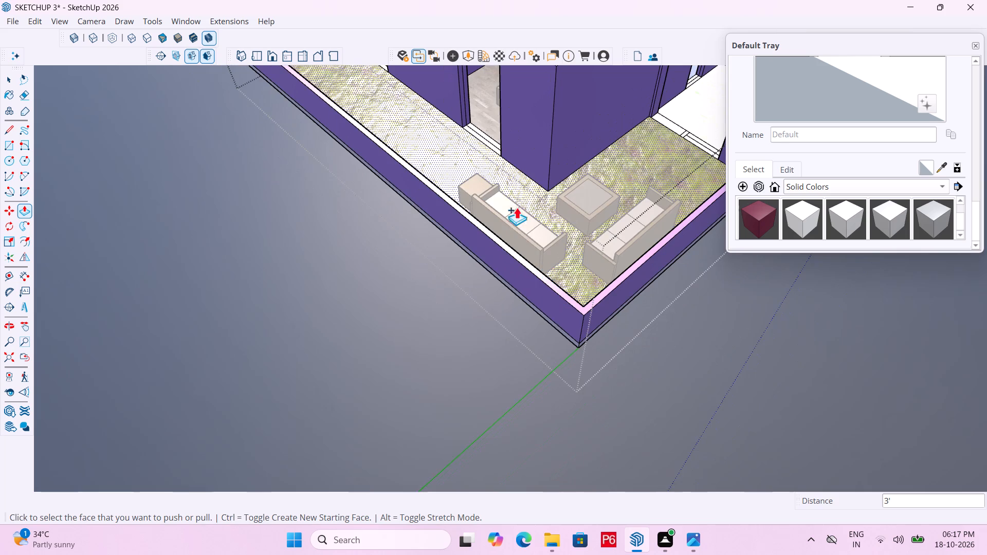
{"action": "scroll", "coordinate": [495, 159], "scroll_direction": "down", "scroll_amount": 3}
{"action": "middle_click_drag", "start_coordinate": [405, 288], "coordinate": [457, 156]}
{"action": "scroll", "coordinate": [404, 287], "scroll_direction": "down", "scroll_amount": 1}
{"action": "key", "text": "ctrl+s"}
{"action": "key", "text": "ctrl+s"}
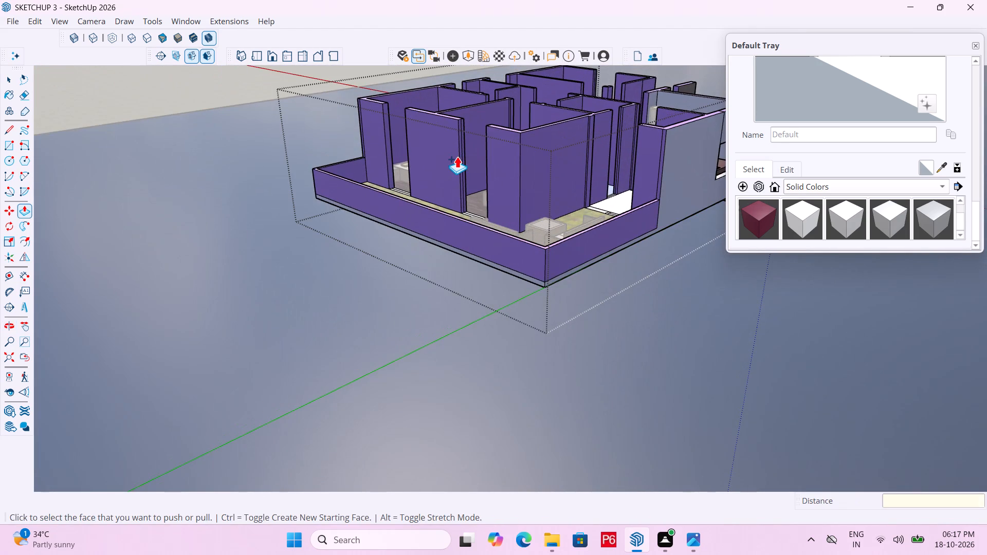
{"action": "key", "text": "ctrl+s"}
{"action": "key", "text": "ctrl+s"}
{"action": "key", "text": "ctrl+s"}
{"action": "key", "text": "ctrl+s"}
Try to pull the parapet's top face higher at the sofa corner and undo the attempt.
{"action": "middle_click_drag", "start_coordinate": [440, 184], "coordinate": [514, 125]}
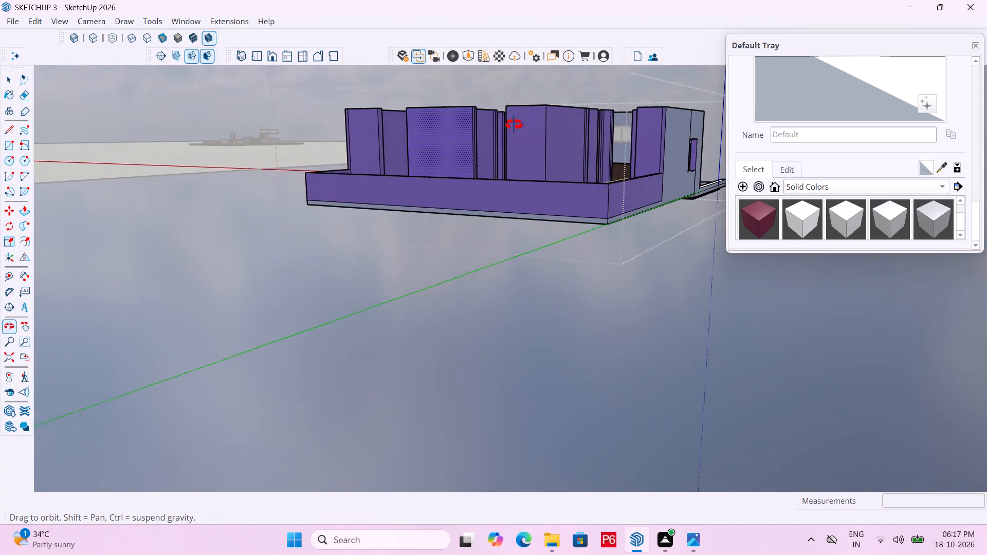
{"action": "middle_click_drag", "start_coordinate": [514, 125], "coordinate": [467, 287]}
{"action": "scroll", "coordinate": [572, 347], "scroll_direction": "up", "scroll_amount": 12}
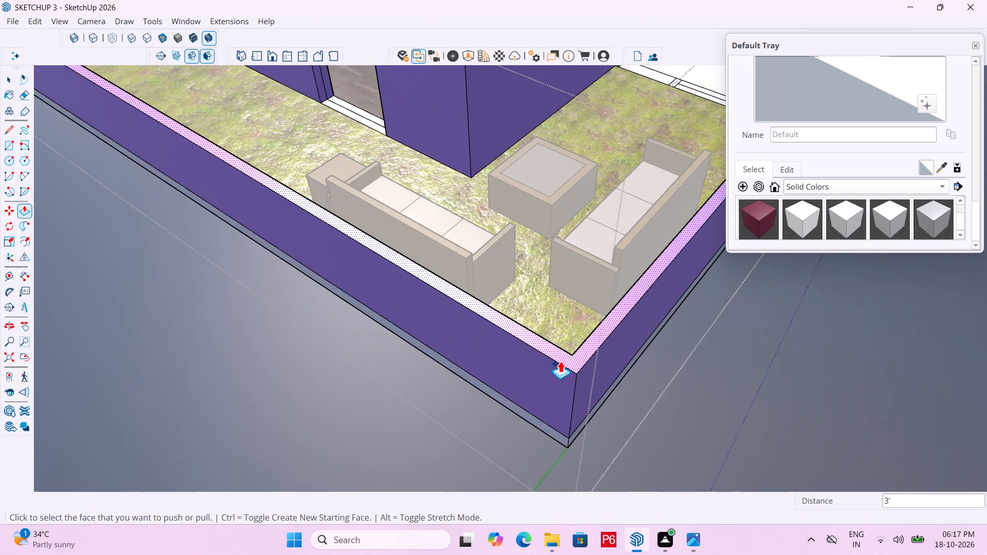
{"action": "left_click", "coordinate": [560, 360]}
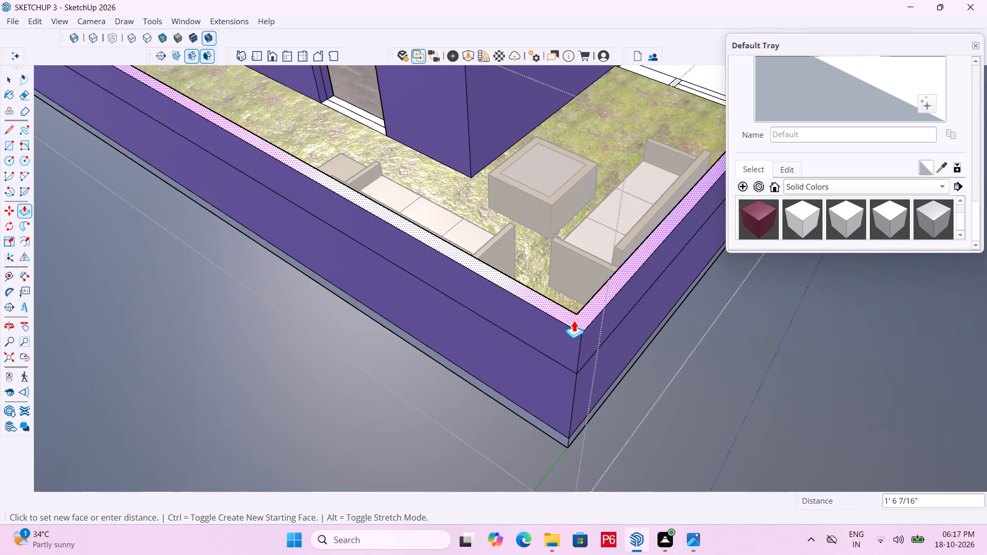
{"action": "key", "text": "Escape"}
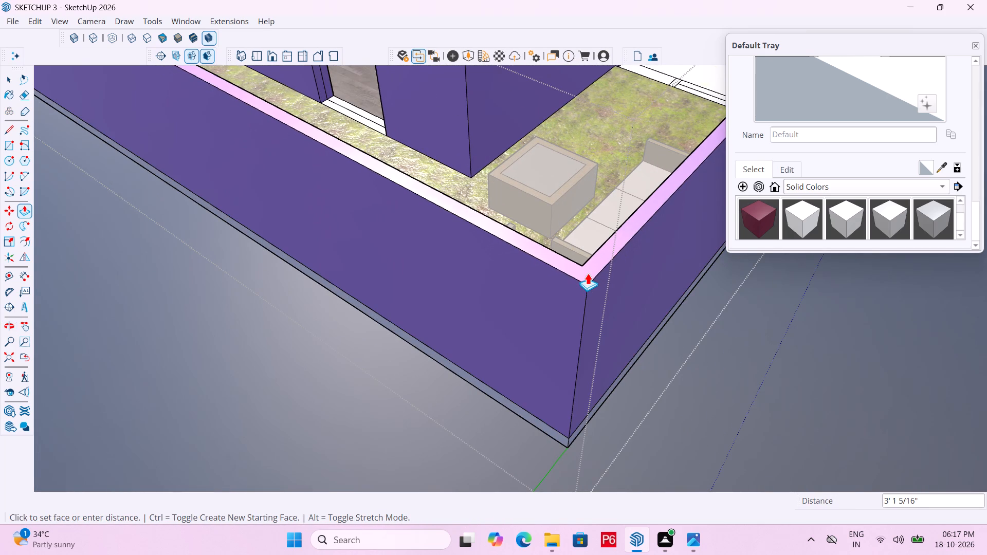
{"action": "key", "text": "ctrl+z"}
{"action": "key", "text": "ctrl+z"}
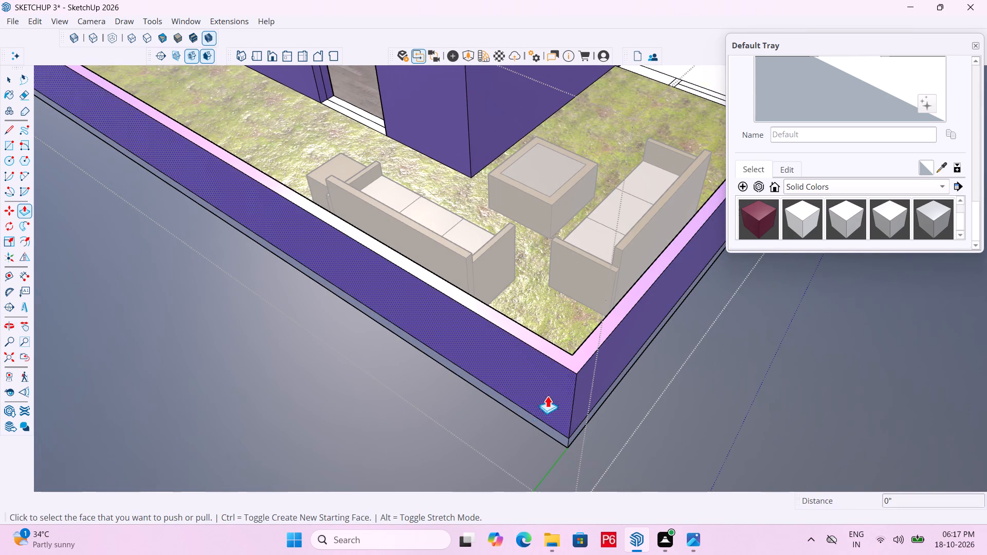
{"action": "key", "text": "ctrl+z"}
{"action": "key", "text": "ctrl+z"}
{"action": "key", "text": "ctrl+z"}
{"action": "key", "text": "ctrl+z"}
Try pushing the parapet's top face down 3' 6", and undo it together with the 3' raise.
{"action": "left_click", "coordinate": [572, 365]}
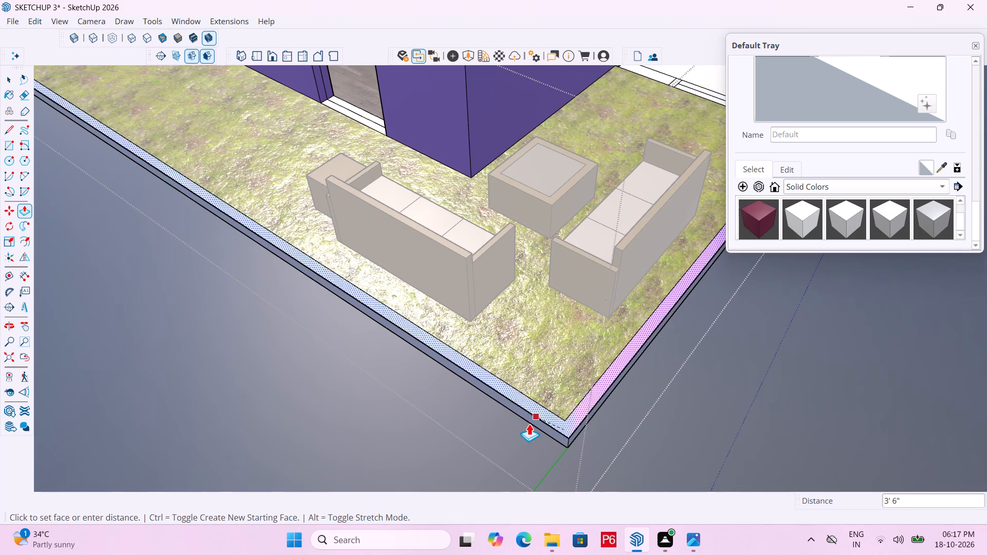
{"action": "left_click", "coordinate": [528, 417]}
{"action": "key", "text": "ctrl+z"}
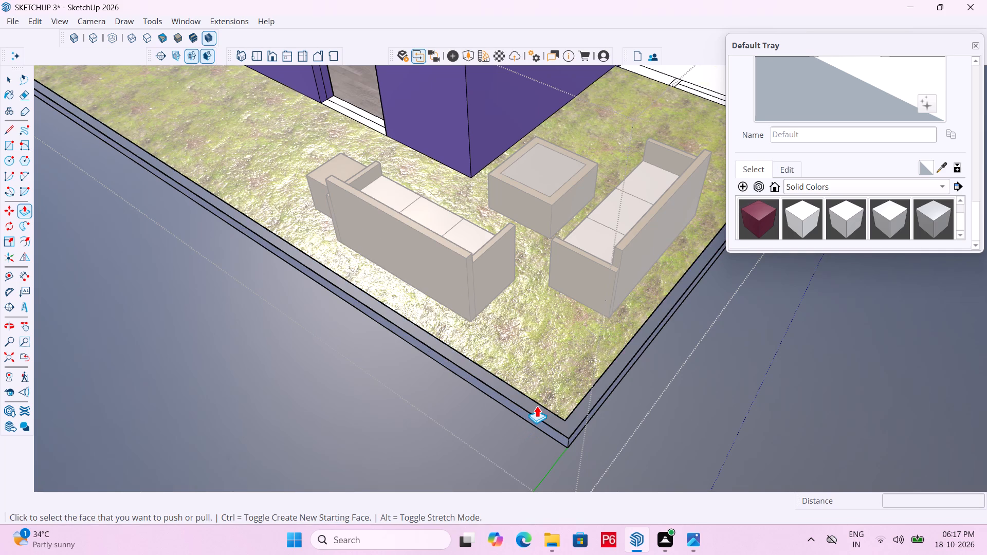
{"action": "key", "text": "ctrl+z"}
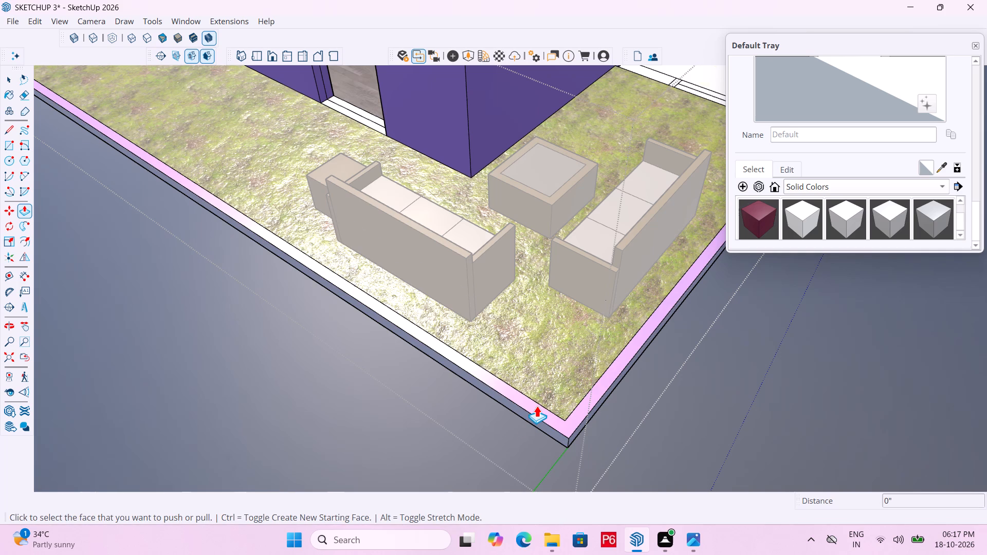
Pull the top face of the outer wall around the grass area up 4' with Push/Pull.
{"action": "left_click", "coordinate": [539, 415]}
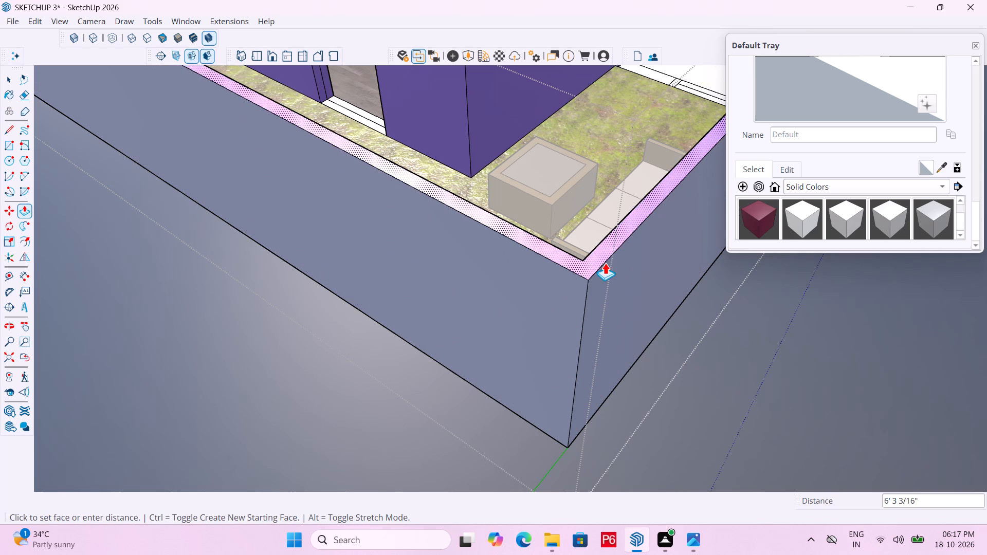
{"action": "type", "text": "4'"}
{"action": "key", "text": "Return"}
Save the model with the 4' parapet wall and leave Push/Pull.
{"action": "scroll", "coordinate": [388, 271], "scroll_direction": "down", "scroll_amount": 3}
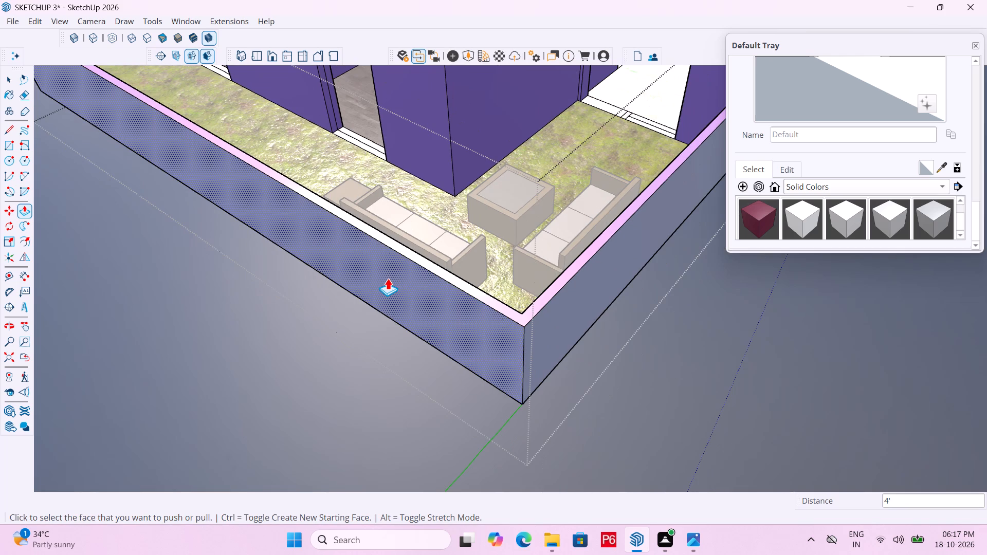
{"action": "key", "text": "ctrl+s"}
{"action": "key", "text": "ctrl+s"}
{"action": "key", "text": "space"}
Examine the 4' parapet around the grass area and the rest of the house from several sides.
{"action": "middle_click_drag", "start_coordinate": [236, 266], "coordinate": [633, 241]}
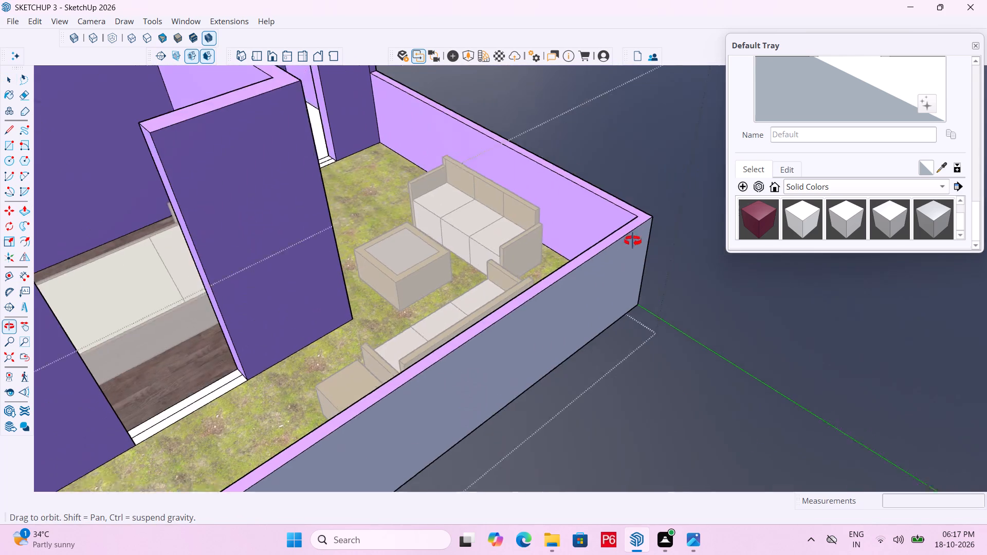
{"action": "middle_click_drag", "start_coordinate": [633, 241], "coordinate": [634, 240]}
{"action": "scroll", "coordinate": [605, 178], "scroll_direction": "down", "scroll_amount": 6}
{"action": "scroll", "coordinate": [572, 211], "scroll_direction": "down", "scroll_amount": 5}
{"action": "middle_click_drag", "start_coordinate": [322, 332], "coordinate": [631, 315]}
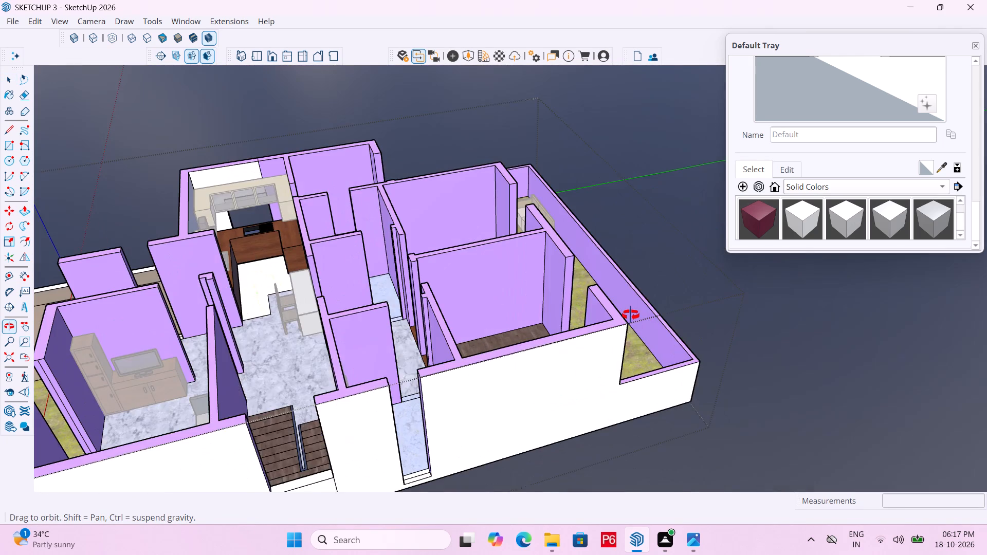
{"action": "middle_click_drag", "start_coordinate": [631, 315], "coordinate": [83, 320]}
{"action": "middle_click_drag", "start_coordinate": [575, 274], "coordinate": [447, 269]}
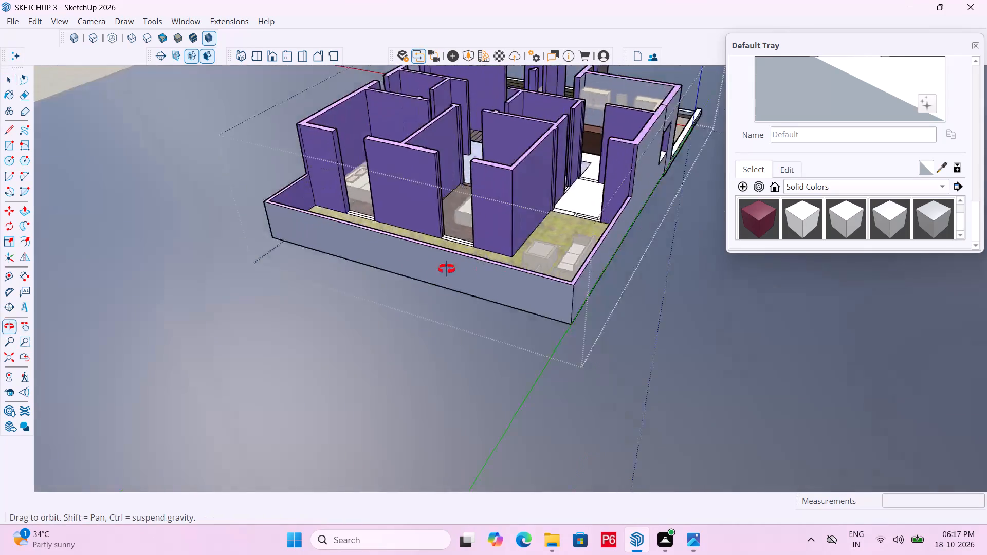
{"action": "middle_click_drag", "start_coordinate": [447, 269], "coordinate": [827, 303]}
{"action": "middle_click_drag", "start_coordinate": [337, 285], "coordinate": [366, 281]}
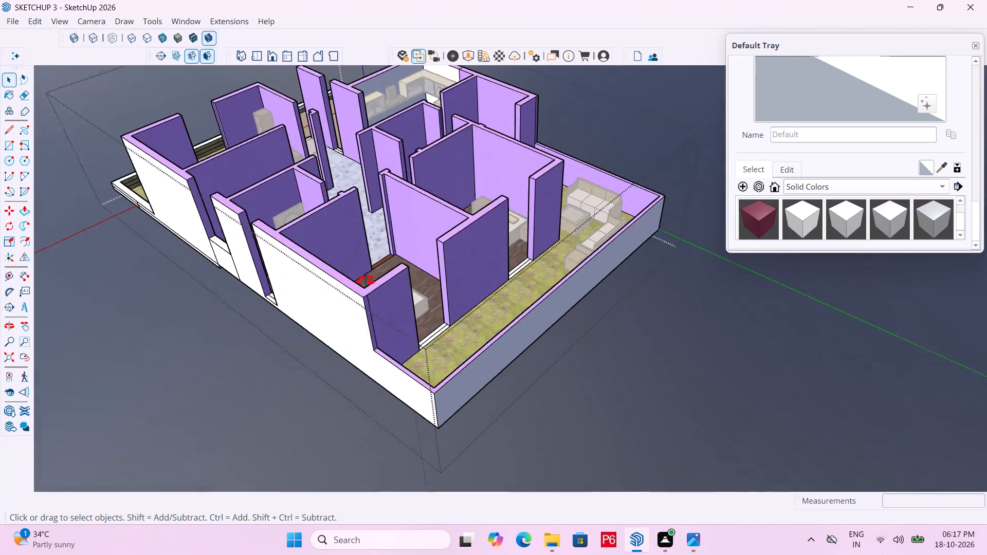
{"action": "middle_click_drag", "start_coordinate": [366, 281], "coordinate": [675, 292]}
Save the model again.
{"action": "key", "text": "ctrl+s"}
{"action": "key", "text": "ctrl+s"}
{"action": "key", "text": "ctrl+s"}
{"action": "key", "text": "ctrl+s"}
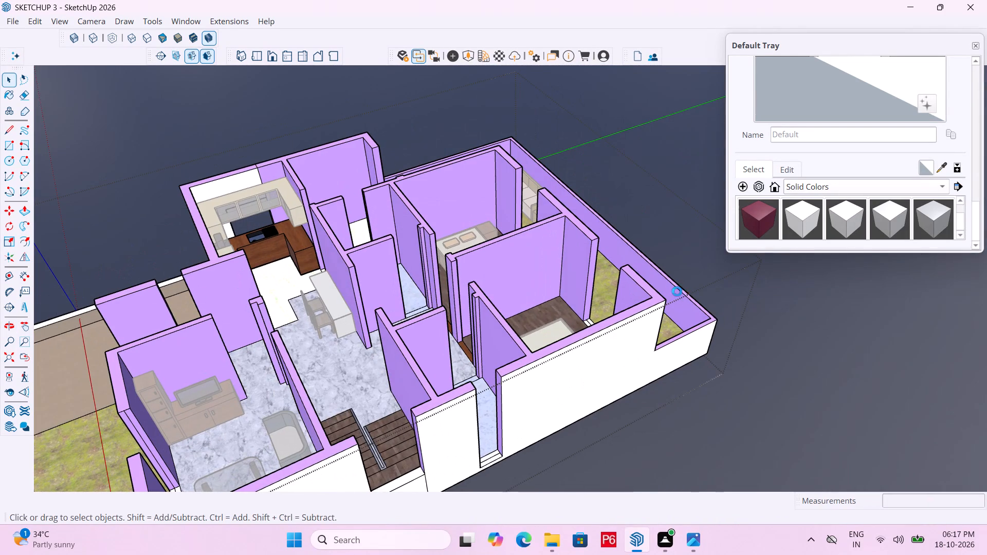
{"action": "key", "text": "ctrl+s"}
{"action": "key", "text": "ctrl+s"}
{"action": "key", "text": "ctrl+s"}
{"action": "key", "text": "ctrl+s"}
{"action": "key", "text": "ctrl+s"}
{"action": "key", "text": "ctrl+s"}
{"action": "key", "text": "ctrl+s"}
Close the house group that is open for editing.
{"action": "scroll", "coordinate": [689, 282], "scroll_direction": "down", "scroll_amount": 5}
{"action": "middle_click_drag", "start_coordinate": [667, 288], "coordinate": [623, 282]}
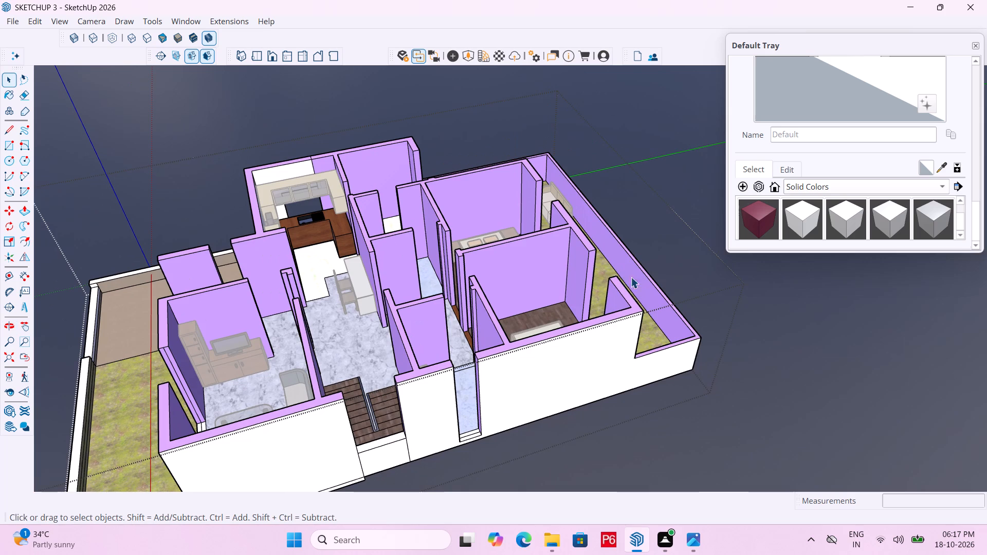
{"action": "middle_click_drag", "start_coordinate": [323, 310], "coordinate": [382, 281]}
{"action": "scroll", "coordinate": [641, 247], "scroll_direction": "down", "scroll_amount": 4}
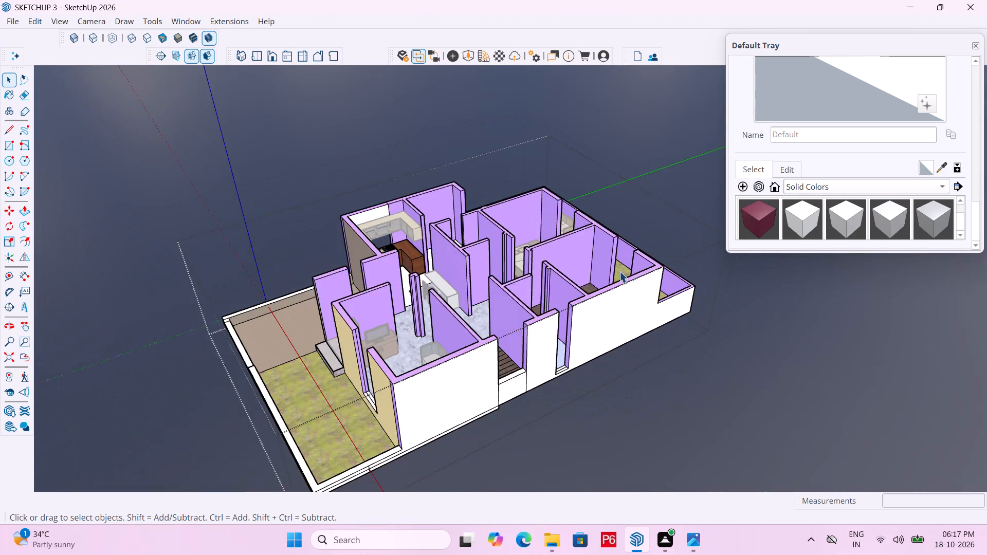
{"action": "middle_click_drag", "start_coordinate": [454, 294], "coordinate": [432, 304]}
{"action": "triple_click", "coordinate": [755, 304]}
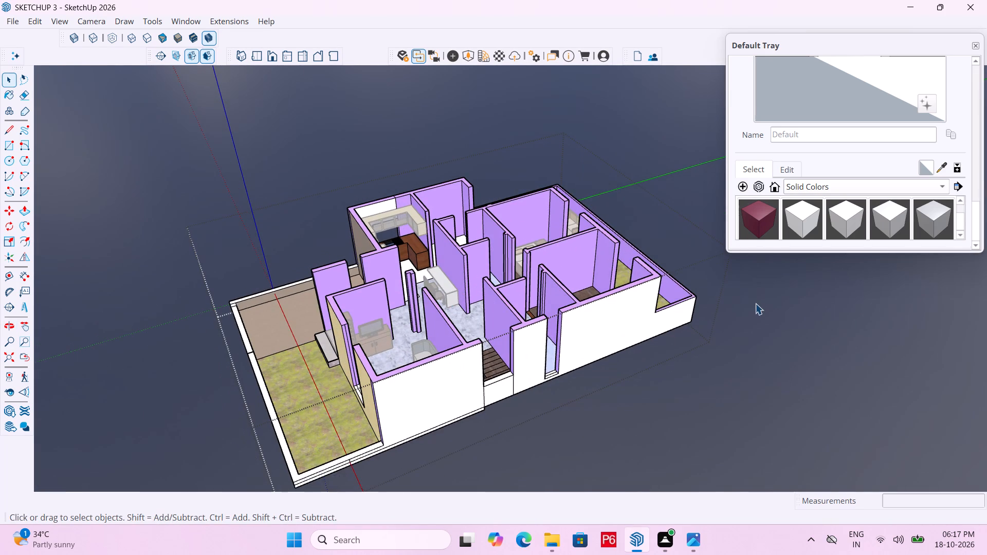
{"action": "triple_click", "coordinate": [756, 303]}
{"action": "left_click", "coordinate": [756, 303]}
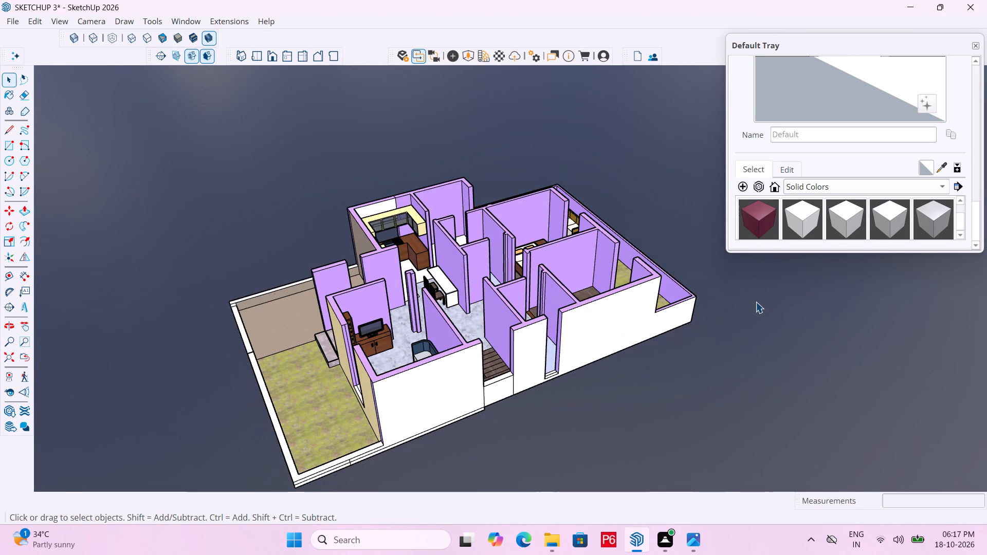
Save the model with the house group closed.
{"action": "key", "text": "ctrl+s"}
{"action": "key", "text": "ctrl+s"}
{"action": "key", "text": "ctrl+s"}
{"action": "key", "text": "ctrl+s"}
{"action": "key", "text": "ctrl+s"}
{"action": "key", "text": "ctrl+s"}
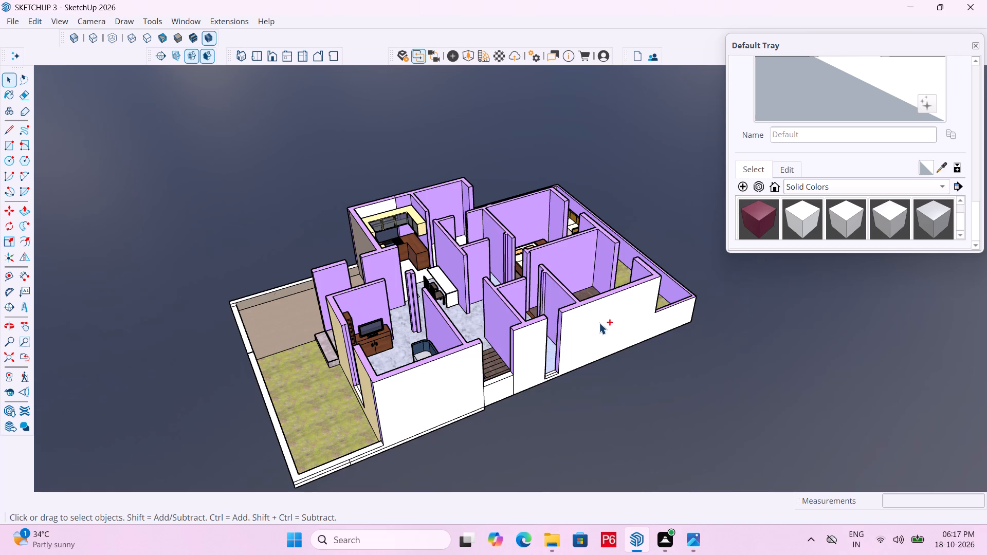
{"action": "key", "text": "ctrl+s"}
{"action": "key", "text": "ctrl+s"}
{"action": "key", "text": "ctrl+s"}
{"action": "key", "text": "ctrl+s"}
{"action": "key", "text": "ctrl+s"}
{"action": "key", "text": "ctrl+s"}
Inside the house group, move the kitchen's overhead cabinets up 5", aligning their bottom edge with the window's top corner.
{"action": "scroll", "coordinate": [423, 339], "scroll_direction": "up", "scroll_amount": 1}
{"action": "middle_click_drag", "start_coordinate": [423, 339], "coordinate": [553, 284]}
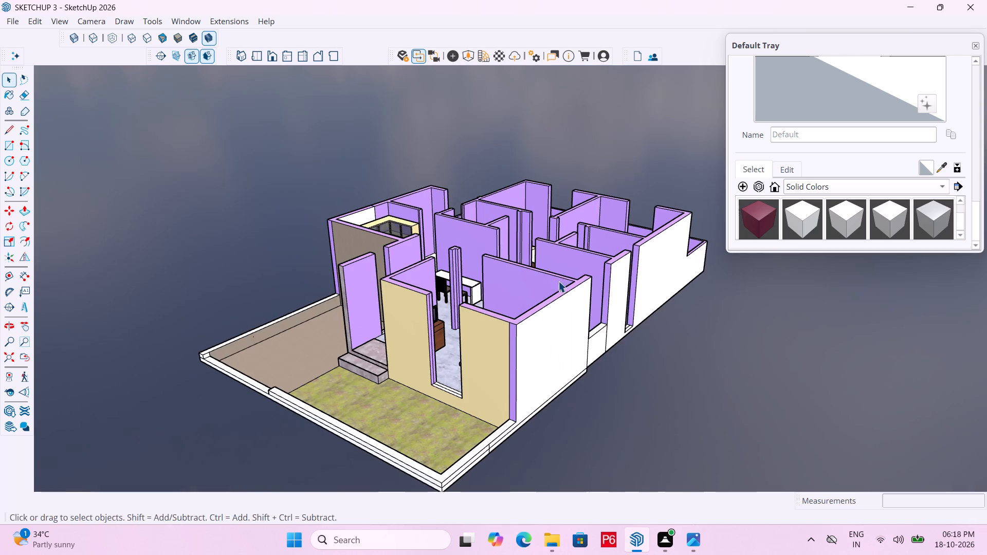
{"action": "middle_click_drag", "start_coordinate": [537, 286], "coordinate": [414, 399]}
{"action": "scroll", "coordinate": [400, 241], "scroll_direction": "up", "scroll_amount": 5}
{"action": "scroll", "coordinate": [424, 124], "scroll_direction": "up", "scroll_amount": 5}
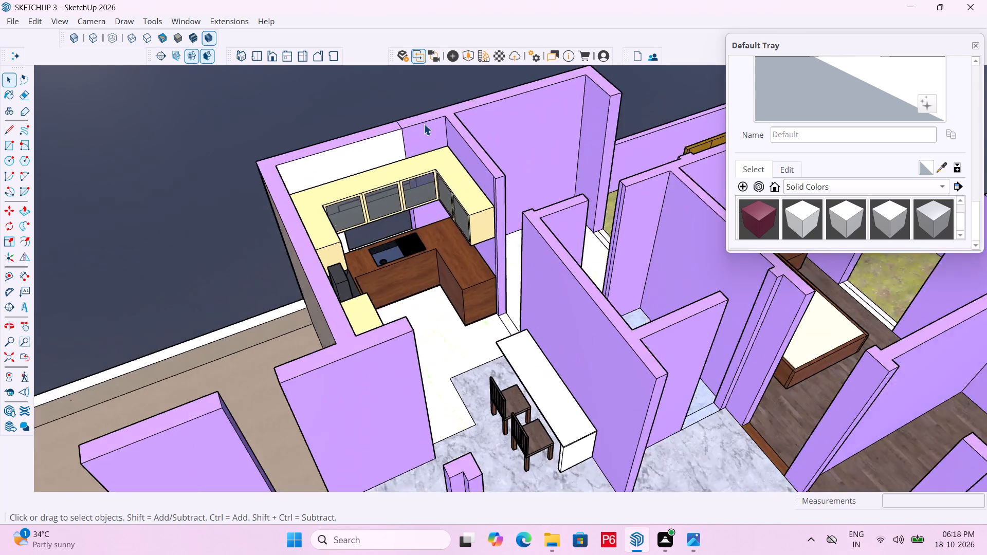
{"action": "scroll", "coordinate": [424, 124], "scroll_direction": "up", "scroll_amount": 1}
{"action": "middle_click_drag", "start_coordinate": [424, 192], "coordinate": [364, 117]}
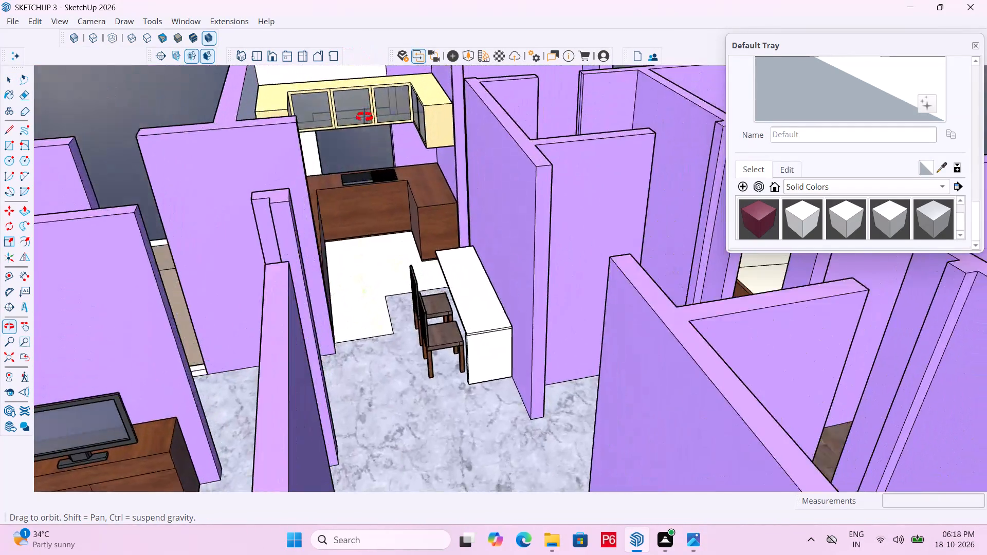
{"action": "middle_click_drag", "start_coordinate": [364, 117], "coordinate": [775, 173]}
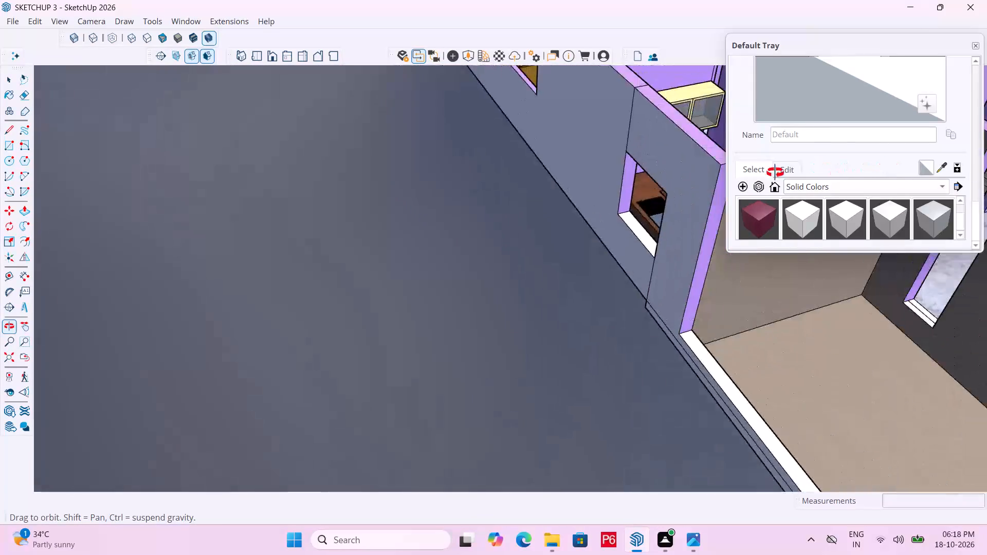
{"action": "middle_click_drag", "start_coordinate": [775, 173], "coordinate": [363, 136]}
{"action": "scroll", "coordinate": [335, 119], "scroll_direction": "up", "scroll_amount": 4}
{"action": "left_click", "coordinate": [331, 101]}
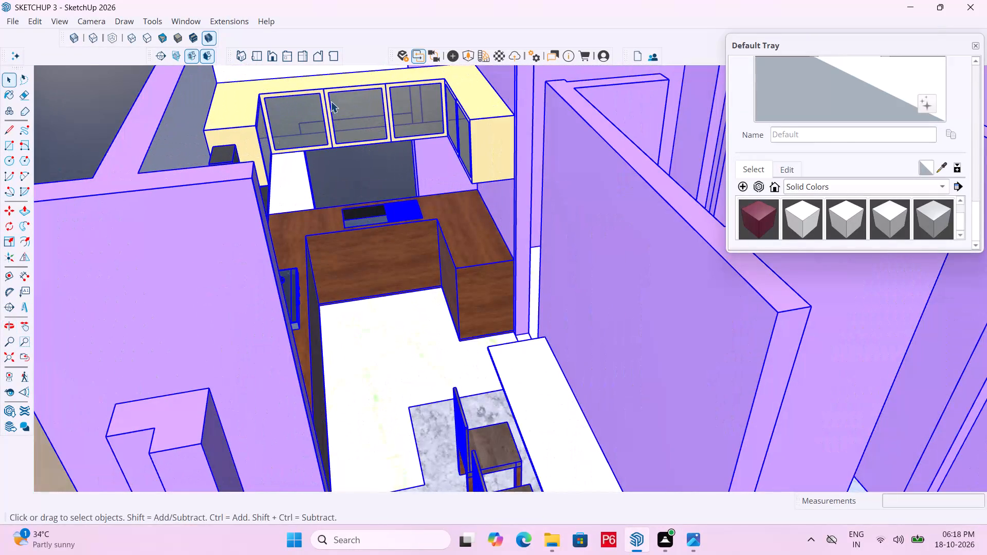
{"action": "double_click", "coordinate": [307, 103]}
{"action": "left_click", "coordinate": [326, 89]}
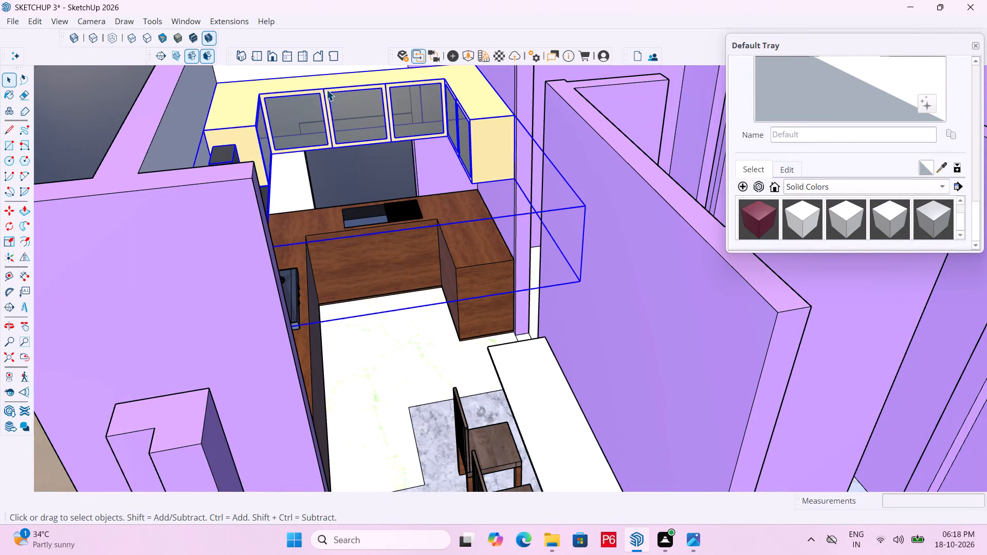
{"action": "scroll", "coordinate": [475, 208], "scroll_direction": "down", "scroll_amount": 3}
{"action": "middle_click_drag", "start_coordinate": [316, 187], "coordinate": [291, 28]}
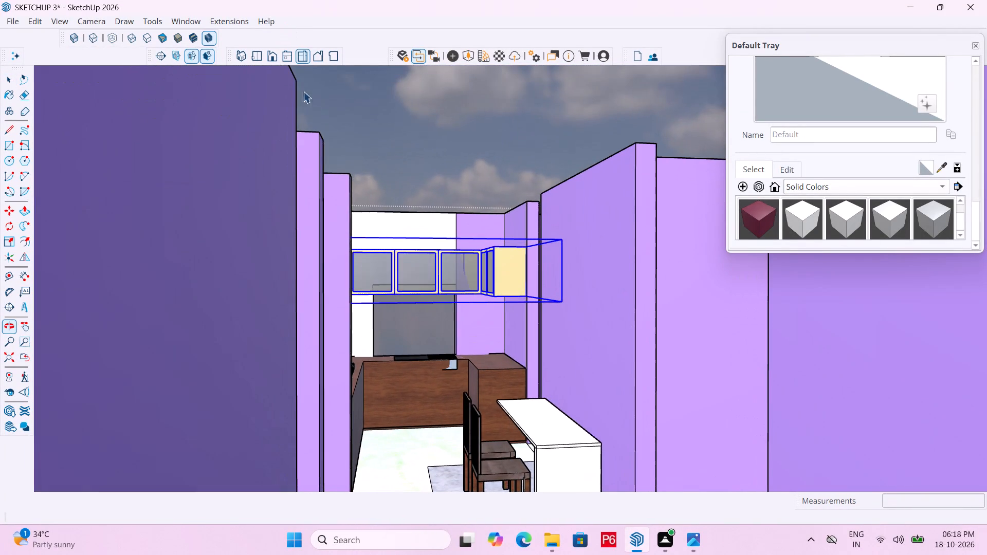
{"action": "middle_click_drag", "start_coordinate": [440, 216], "coordinate": [257, 367]}
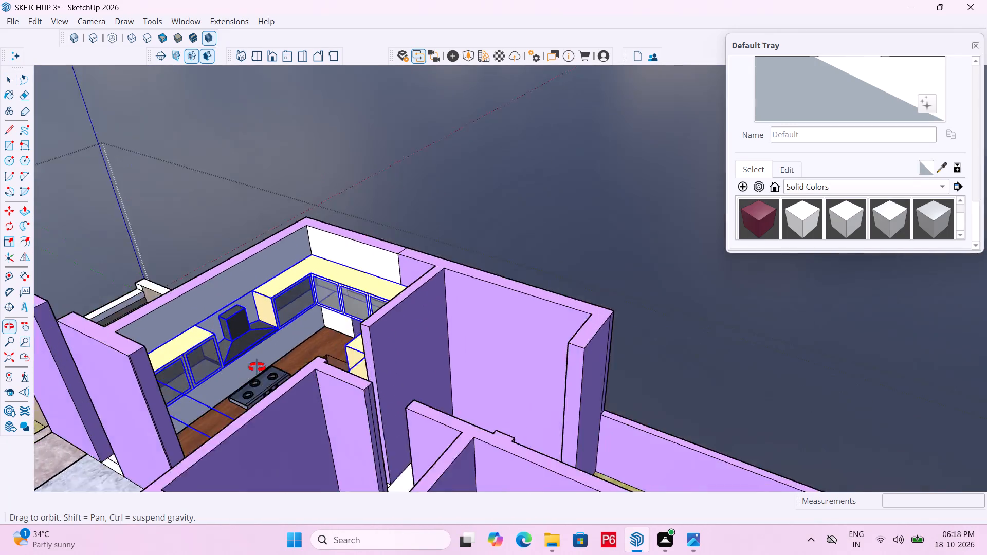
{"action": "middle_click_drag", "start_coordinate": [257, 367], "coordinate": [392, 282]}
{"action": "middle_click_drag", "start_coordinate": [403, 252], "coordinate": [413, 201]}
{"action": "middle_click_drag", "start_coordinate": [413, 201], "coordinate": [415, 212]}
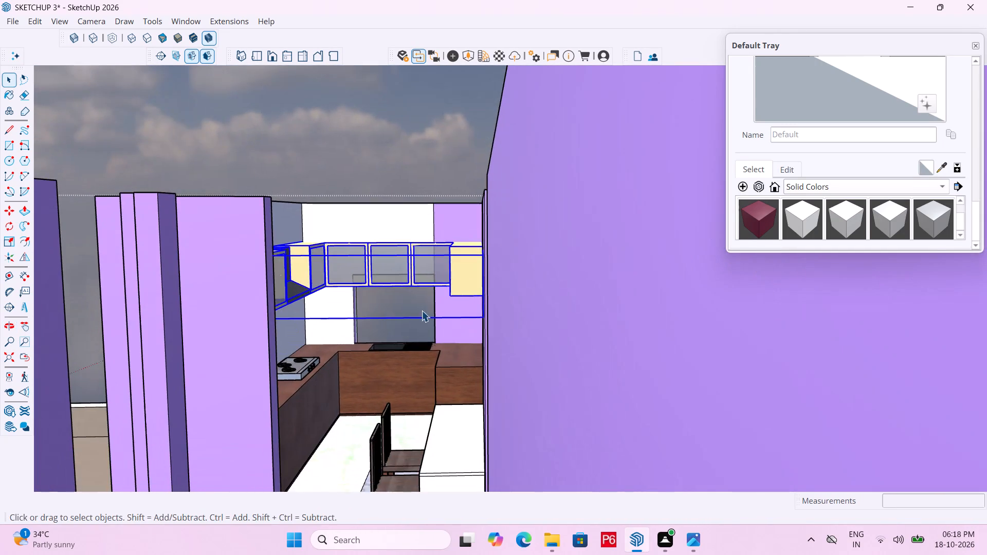
{"action": "scroll", "coordinate": [406, 338], "scroll_direction": "up", "scroll_amount": 12}
{"action": "middle_click_drag", "start_coordinate": [452, 203], "coordinate": [450, 141]}
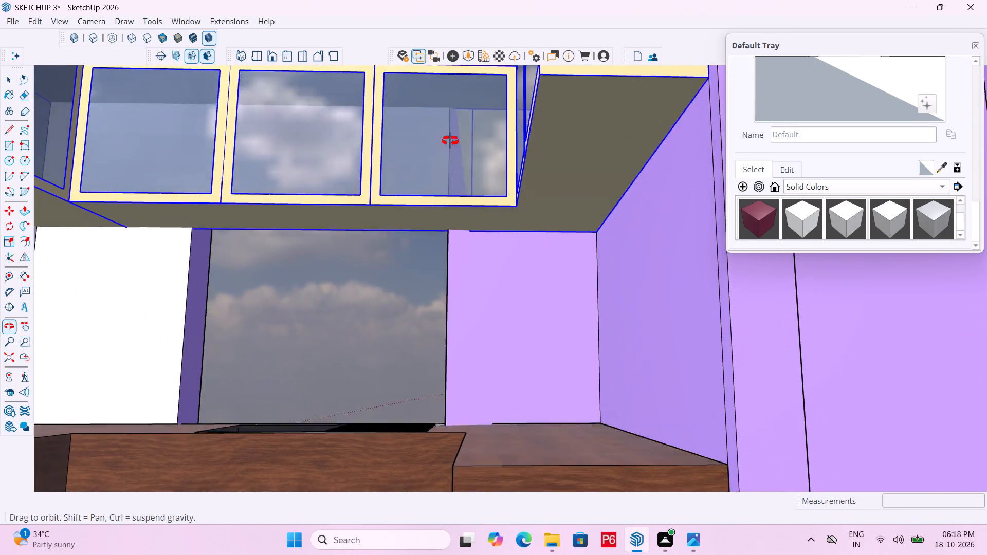
{"action": "middle_click_drag", "start_coordinate": [450, 141], "coordinate": [450, 149]}
{"action": "key", "text": "m"}
{"action": "scroll", "coordinate": [448, 234], "scroll_direction": "up", "scroll_amount": 3}
{"action": "middle_click_drag", "start_coordinate": [449, 228], "coordinate": [520, 215]}
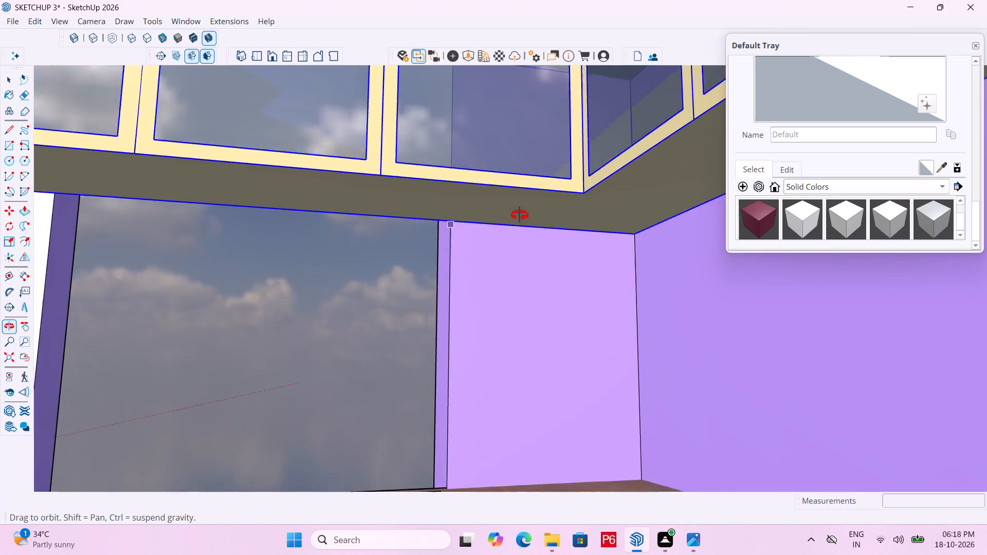
{"action": "middle_click_drag", "start_coordinate": [520, 215], "coordinate": [480, 198]}
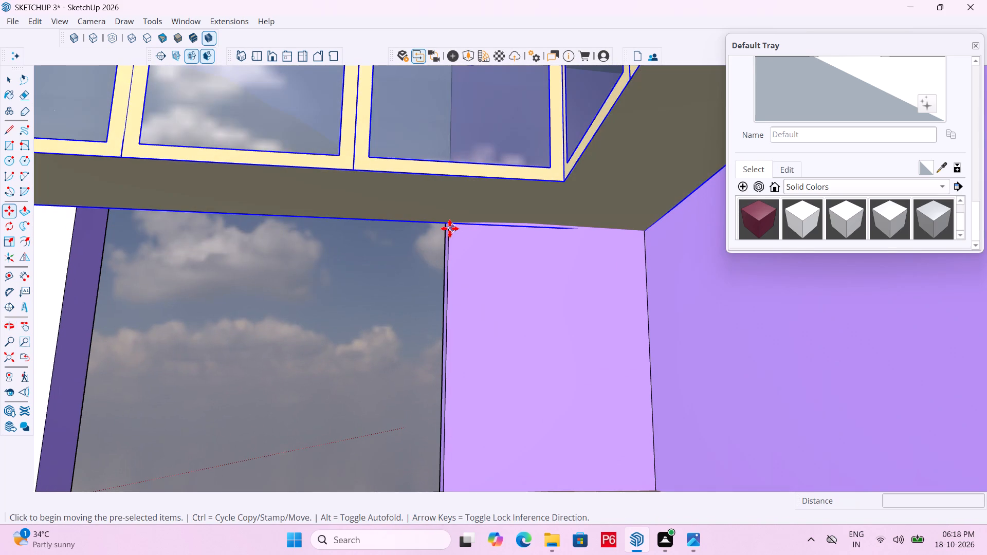
{"action": "scroll", "coordinate": [461, 217], "scroll_direction": "up", "scroll_amount": 5}
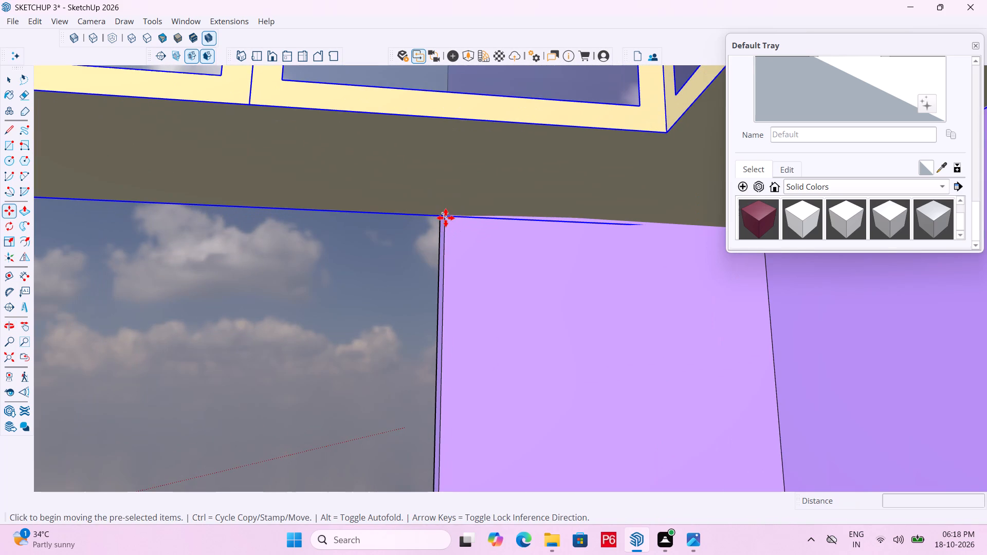
{"action": "left_click", "coordinate": [446, 217]}
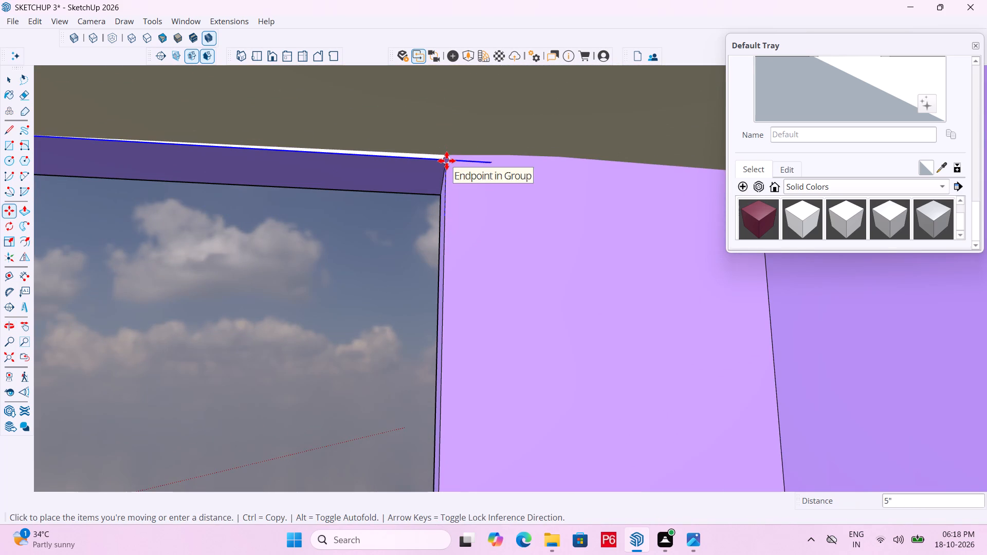
{"action": "left_click", "coordinate": [447, 164]}
Save the model with the repositioned overhead cabinets.
{"action": "scroll", "coordinate": [468, 126], "scroll_direction": "down", "scroll_amount": 13}
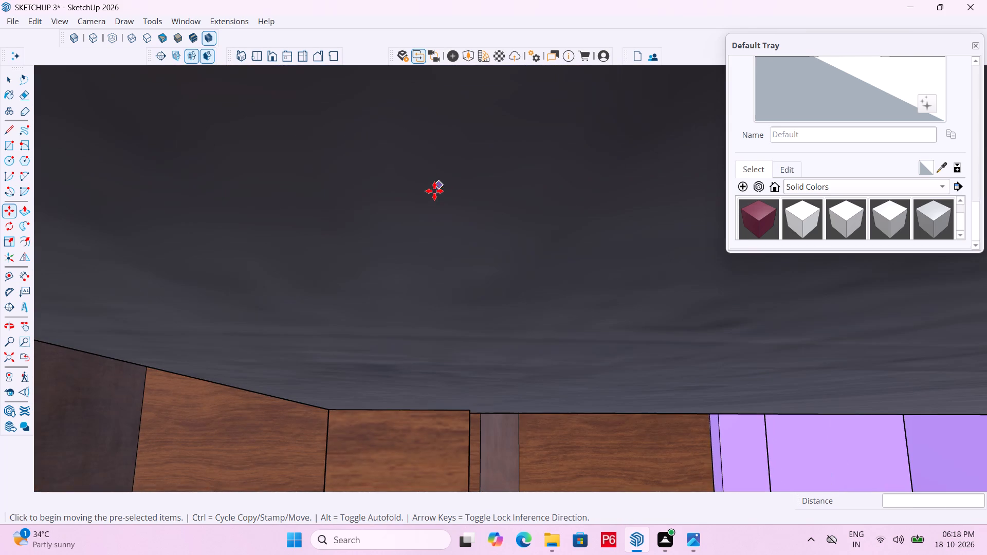
{"action": "left_click", "coordinate": [254, 56]}
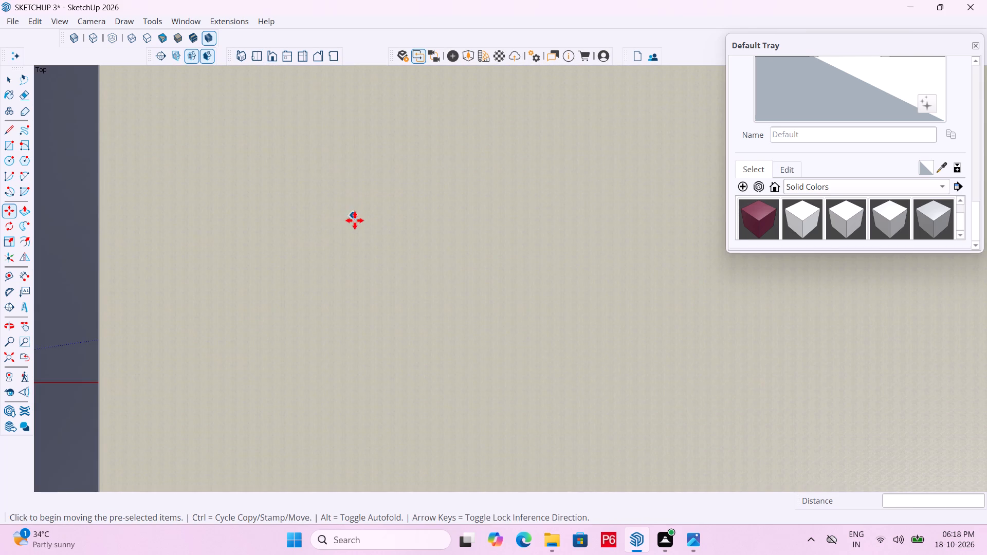
{"action": "scroll", "coordinate": [356, 243], "scroll_direction": "down", "scroll_amount": 6, "text": "ctrl"}
{"action": "scroll", "coordinate": [387, 268], "scroll_direction": "down", "scroll_amount": 6}
{"action": "scroll", "coordinate": [188, 293], "scroll_direction": "up", "scroll_amount": 11}
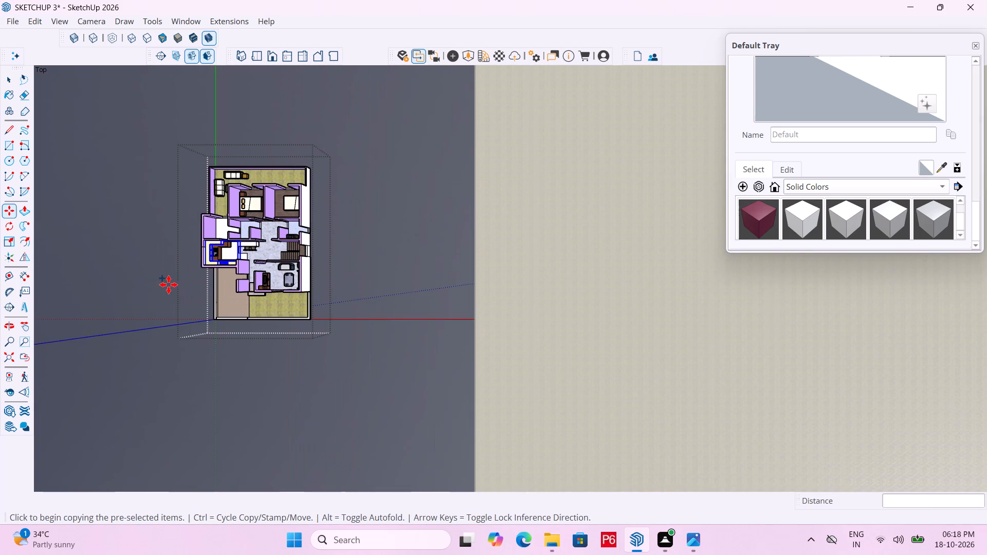
{"action": "scroll", "coordinate": [169, 285], "scroll_direction": "up", "scroll_amount": 1}
{"action": "key", "text": "ctrl+s"}
{"action": "key", "text": "ctrl+s"}
{"action": "key", "text": "ctrl+s"}
{"action": "key", "text": "ctrl+s"}
{"action": "key", "text": "ctrl+s"}
{"action": "key", "text": "ctrl+s"}
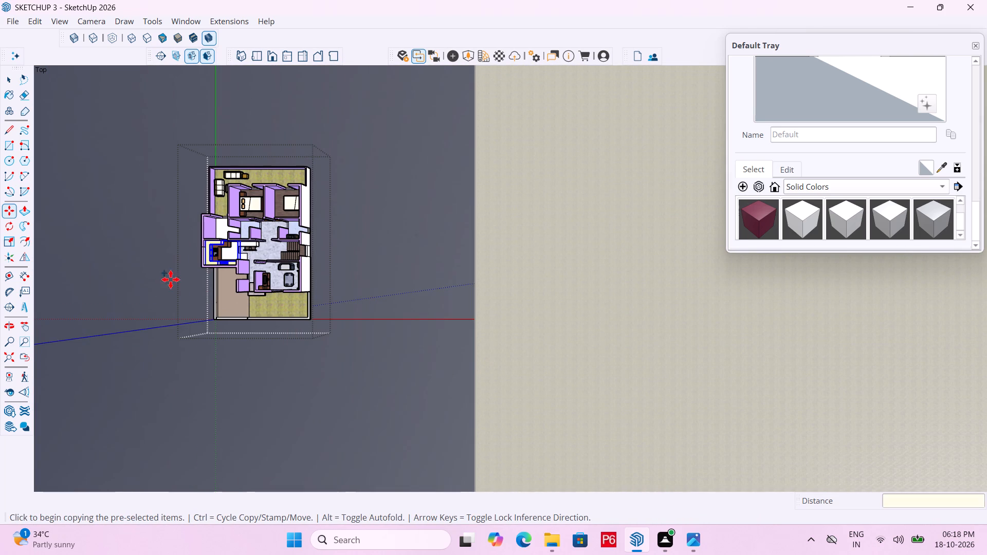
Examine the overhead cabinets' position in the kitchen and the surrounding rooms from several angles.
{"action": "scroll", "coordinate": [171, 279], "scroll_direction": "up", "scroll_amount": 13}
{"action": "scroll", "coordinate": [262, 258], "scroll_direction": "up", "scroll_amount": 6}
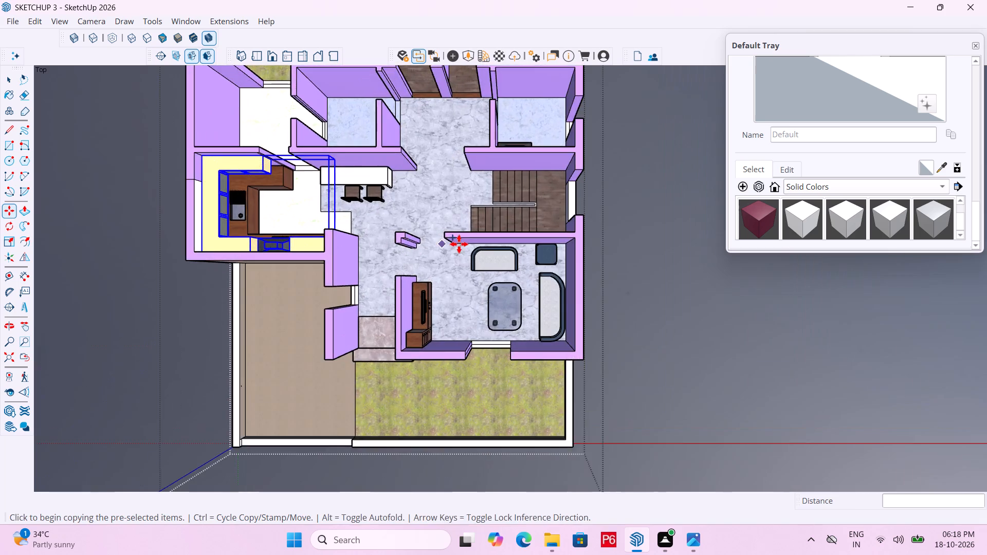
{"action": "middle_click_drag", "start_coordinate": [459, 244], "coordinate": [63, 88]}
{"action": "scroll", "coordinate": [260, 267], "scroll_direction": "down", "scroll_amount": 6}
{"action": "middle_click_drag", "start_coordinate": [487, 212], "coordinate": [281, 101]}
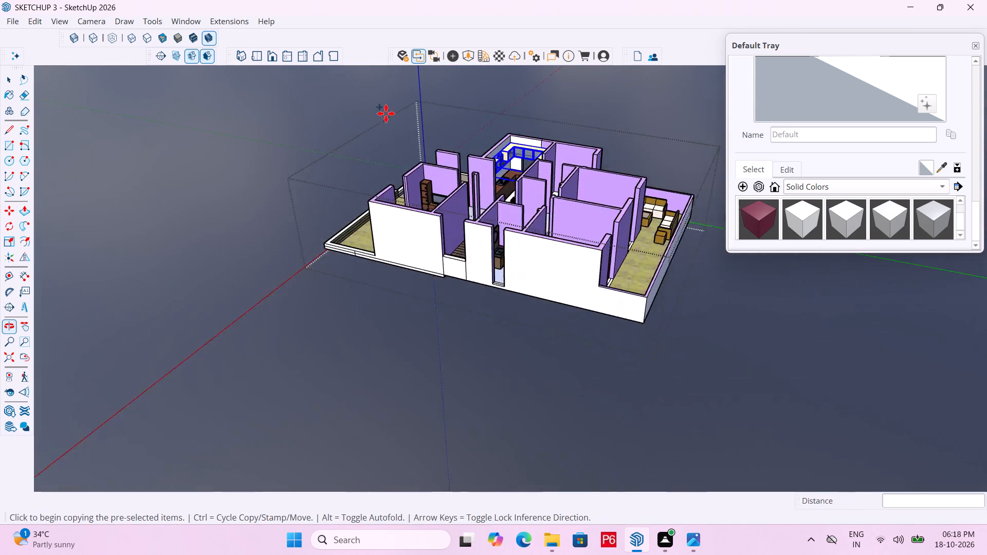
{"action": "scroll", "coordinate": [434, 123], "scroll_direction": "up", "scroll_amount": 15}
{"action": "middle_click_drag", "start_coordinate": [313, 258], "coordinate": [363, 272]}
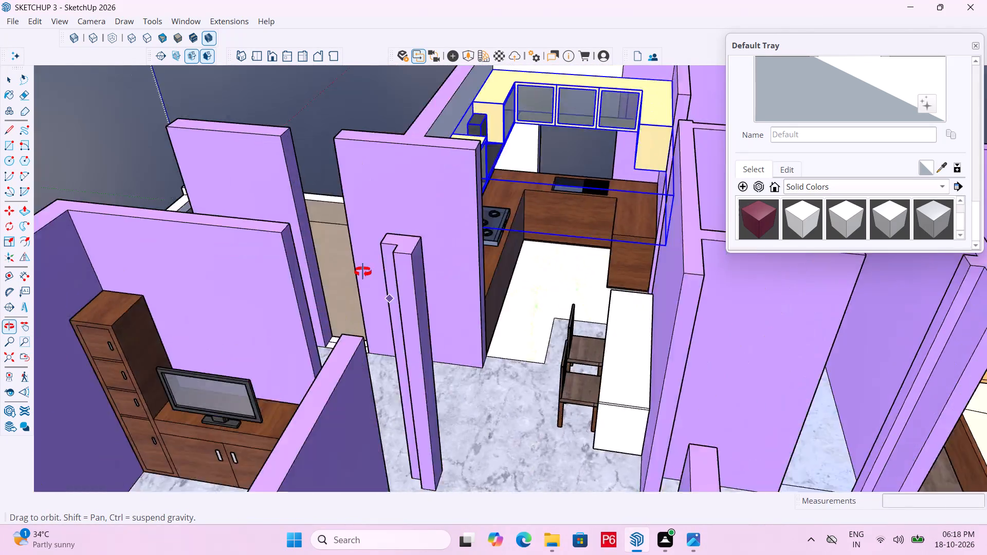
{"action": "middle_click_drag", "start_coordinate": [363, 272], "coordinate": [245, 273]}
{"action": "scroll", "coordinate": [270, 219], "scroll_direction": "down", "scroll_amount": 7}
{"action": "middle_click_drag", "start_coordinate": [252, 264], "coordinate": [432, 276]}
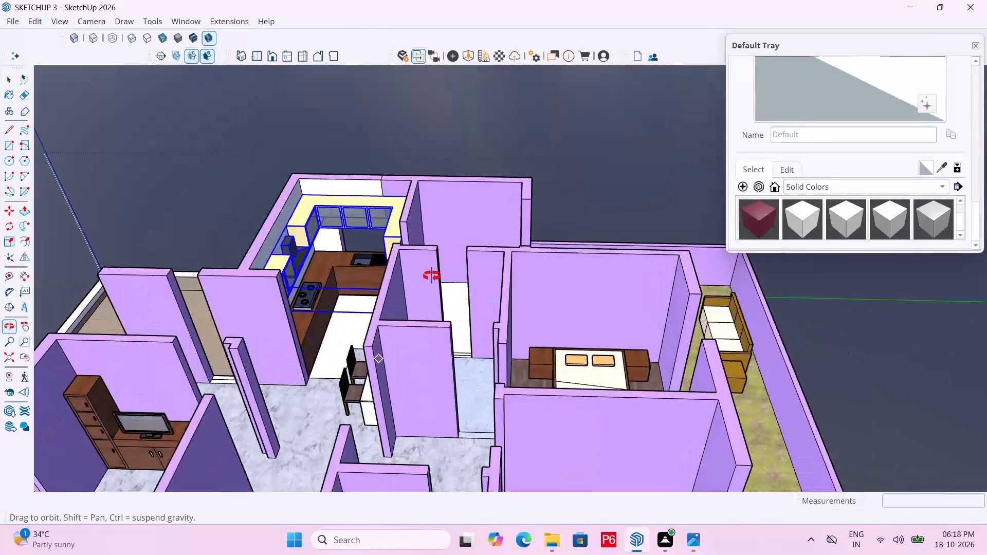
{"action": "middle_click_drag", "start_coordinate": [432, 276], "coordinate": [438, 275]}
Close the house group that is open for editing and check the kitchen's overhead cabinets.
{"action": "key", "text": "space"}
{"action": "double_click", "coordinate": [618, 189]}
{"action": "scroll", "coordinate": [331, 275], "scroll_direction": "up", "scroll_amount": 6}
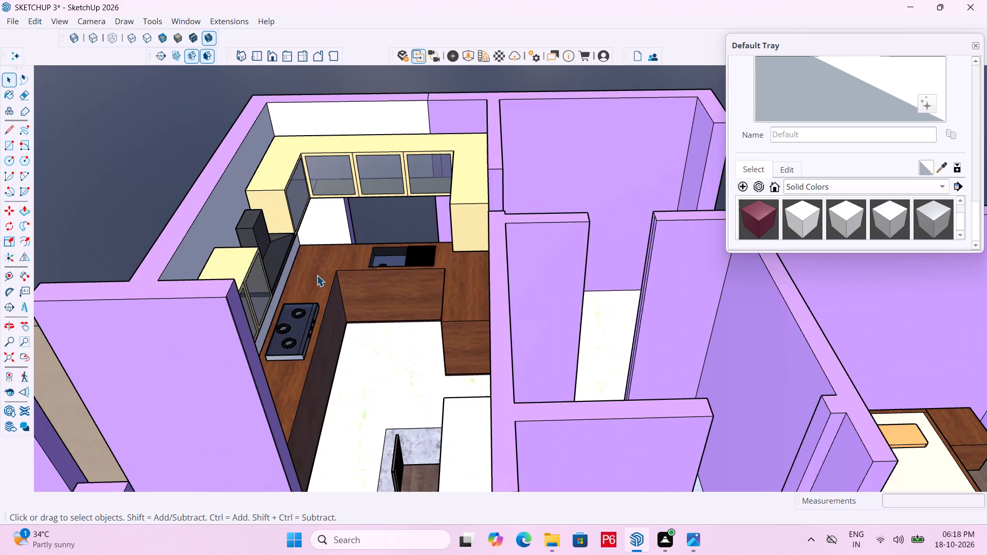
{"action": "middle_click_drag", "start_coordinate": [313, 266], "coordinate": [332, 133]}
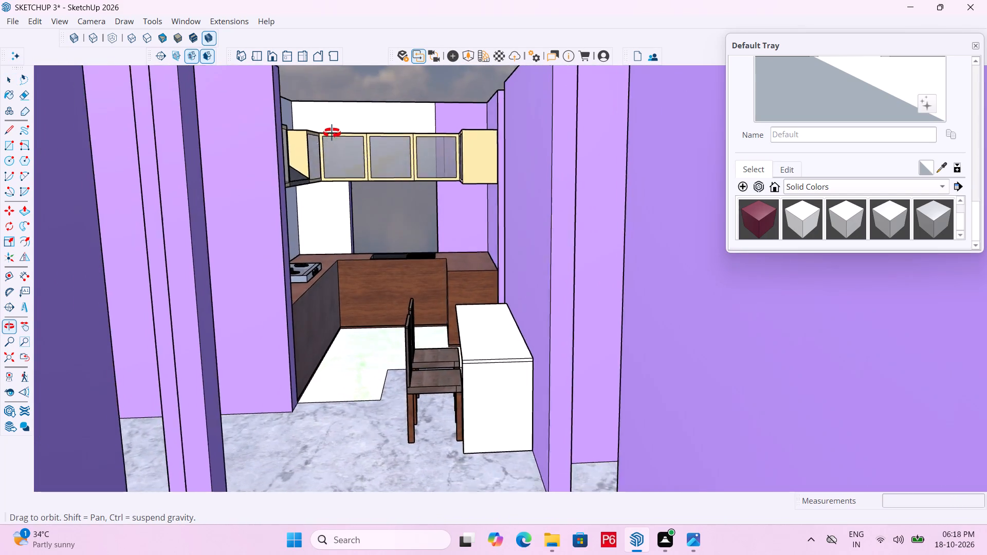
{"action": "middle_click_drag", "start_coordinate": [332, 133], "coordinate": [323, 255]}
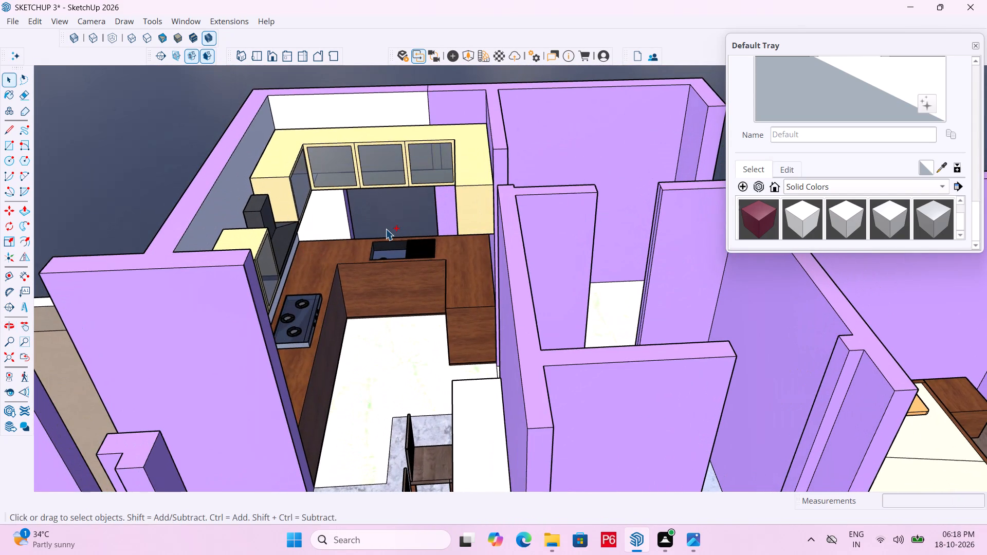
Save the model with the house group closed.
{"action": "key", "text": "ctrl+s"}
{"action": "key", "text": "ctrl+s"}
{"action": "key", "text": "ctrl+s"}
{"action": "key", "text": "ctrl+s"}
{"action": "key", "text": "ctrl+s"}
{"action": "key", "text": "ctrl+s"}
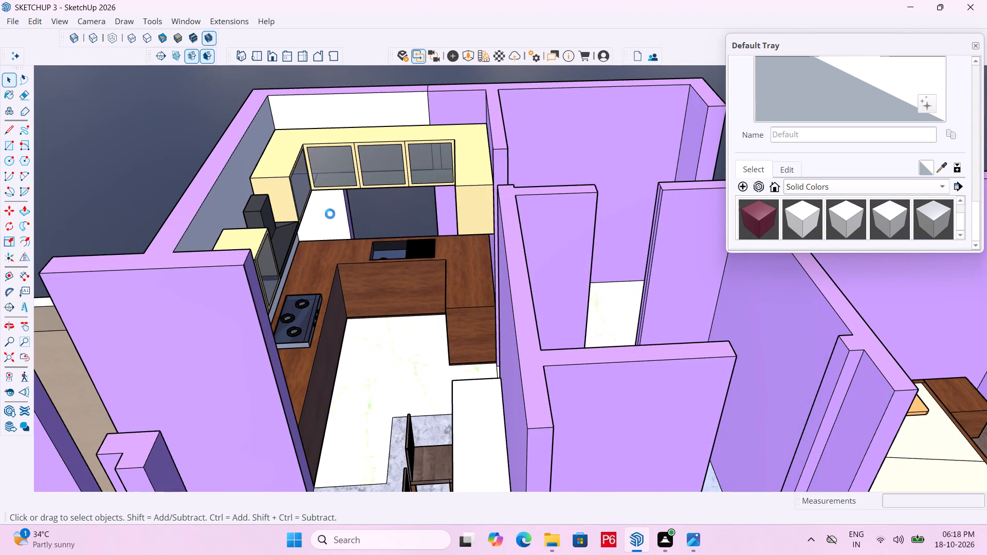
Open the house group and push/pull the top of the paved yard's low side wall up 10' to the house wall height.
{"action": "scroll", "coordinate": [337, 162], "scroll_direction": "down", "scroll_amount": 5}
{"action": "scroll", "coordinate": [359, 212], "scroll_direction": "down", "scroll_amount": 12}
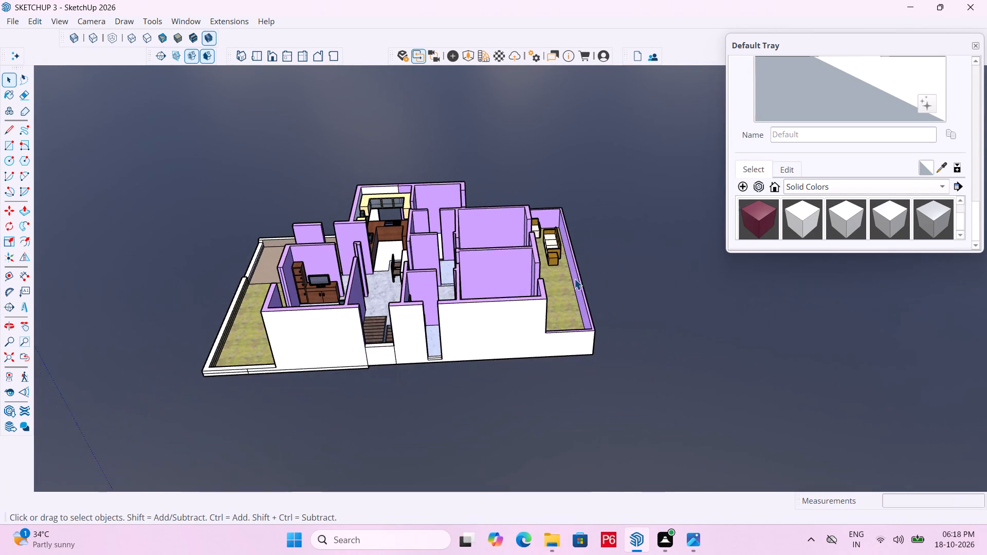
{"action": "middle_click_drag", "start_coordinate": [565, 280], "coordinate": [664, 282]}
{"action": "middle_click_drag", "start_coordinate": [414, 233], "coordinate": [479, 231]}
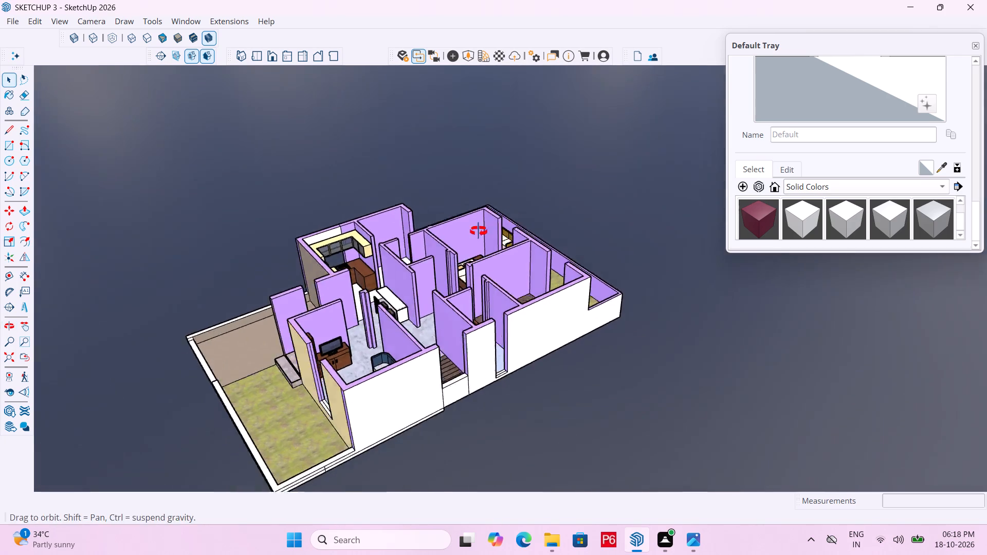
{"action": "middle_click_drag", "start_coordinate": [479, 231], "coordinate": [581, 208]}
{"action": "scroll", "coordinate": [513, 210], "scroll_direction": "down", "scroll_amount": 5}
{"action": "scroll", "coordinate": [361, 329], "scroll_direction": "up", "scroll_amount": 5}
{"action": "middle_click_drag", "start_coordinate": [347, 310], "coordinate": [514, 375]}
{"action": "scroll", "coordinate": [502, 374], "scroll_direction": "up", "scroll_amount": 5}
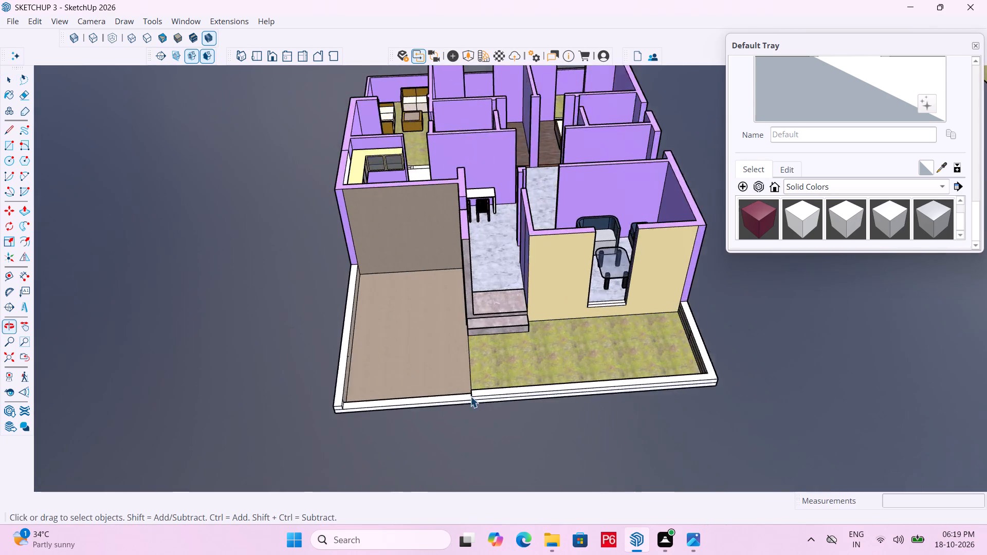
{"action": "scroll", "coordinate": [470, 396], "scroll_direction": "up", "scroll_amount": 12}
{"action": "left_click", "coordinate": [314, 377]}
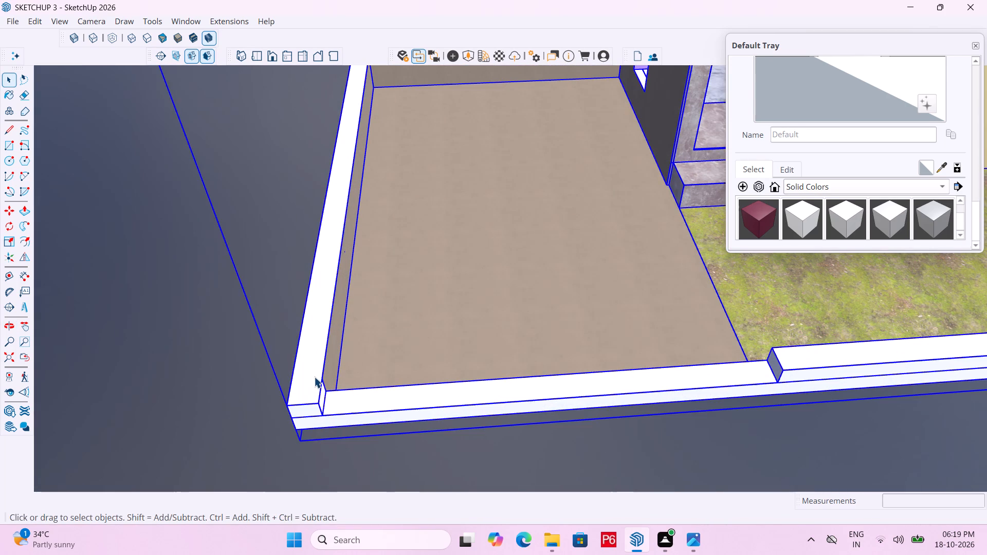
{"action": "double_click", "coordinate": [301, 383]}
{"action": "left_click", "coordinate": [305, 375]}
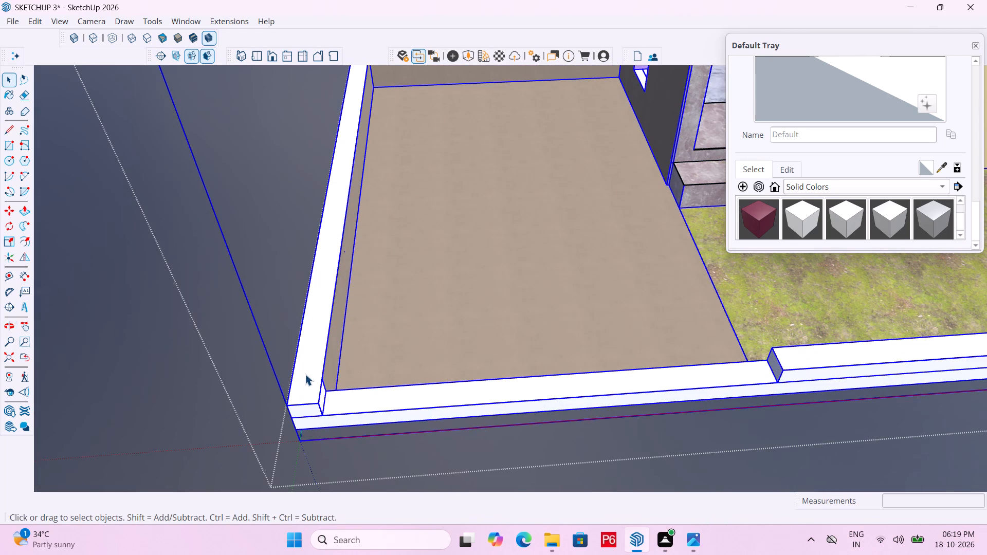
{"action": "triple_click", "coordinate": [305, 374]}
{"action": "left_click", "coordinate": [306, 373]}
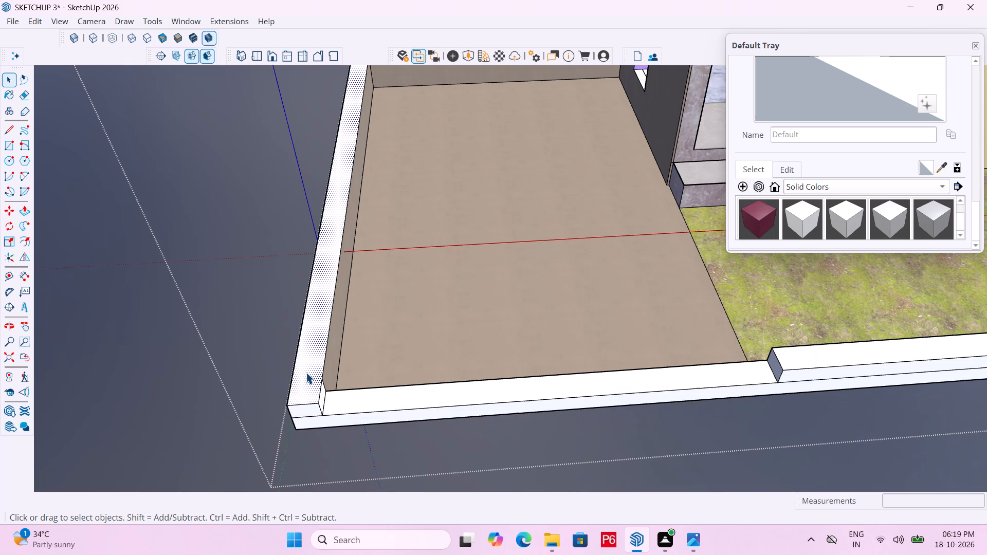
{"action": "key", "text": "p"}
{"action": "left_click", "coordinate": [306, 373]}
{"action": "scroll", "coordinate": [373, 148], "scroll_direction": "down", "scroll_amount": 6}
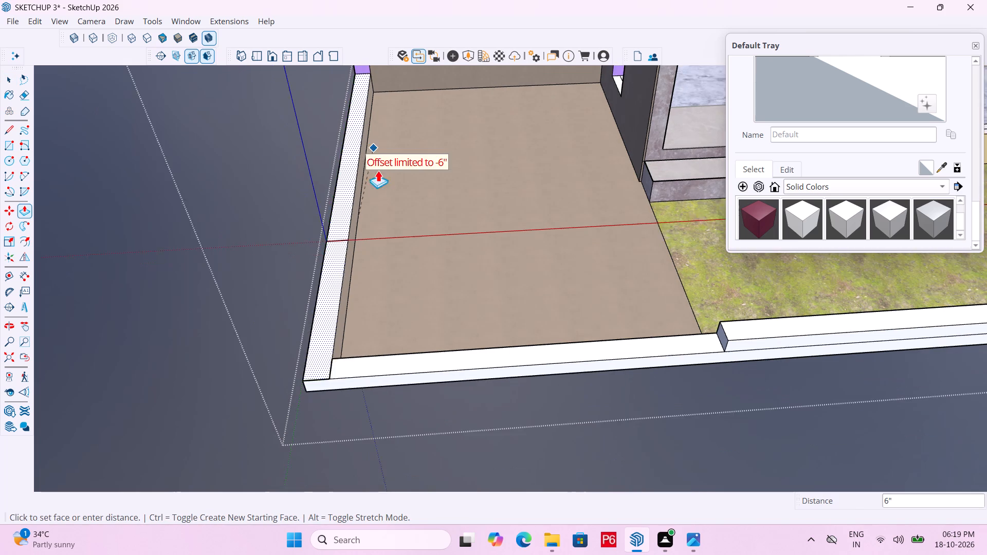
{"action": "middle_click_drag", "start_coordinate": [260, 298], "coordinate": [554, 172]}
{"action": "scroll", "coordinate": [547, 194], "scroll_direction": "down", "scroll_amount": 4}
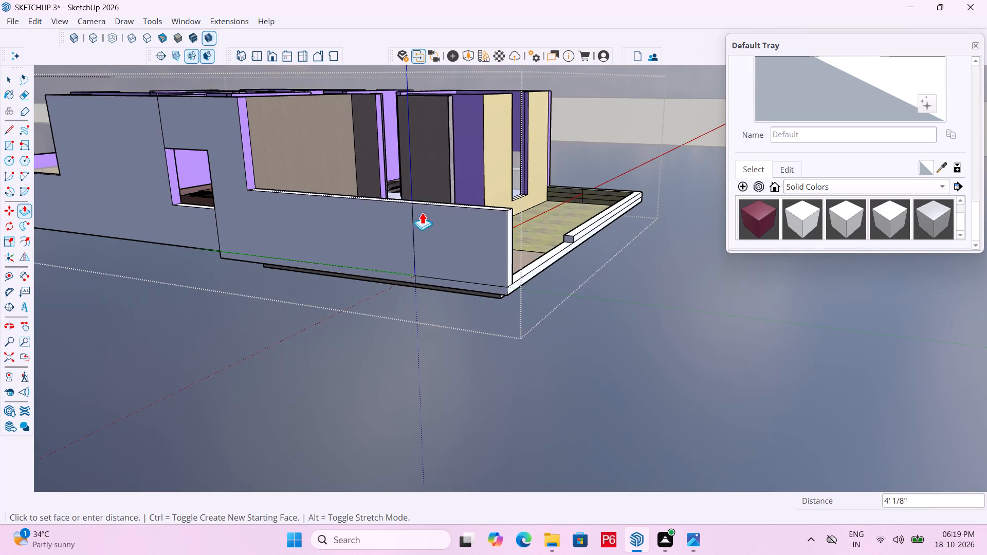
{"action": "middle_click_drag", "start_coordinate": [219, 101], "coordinate": [255, 252]}
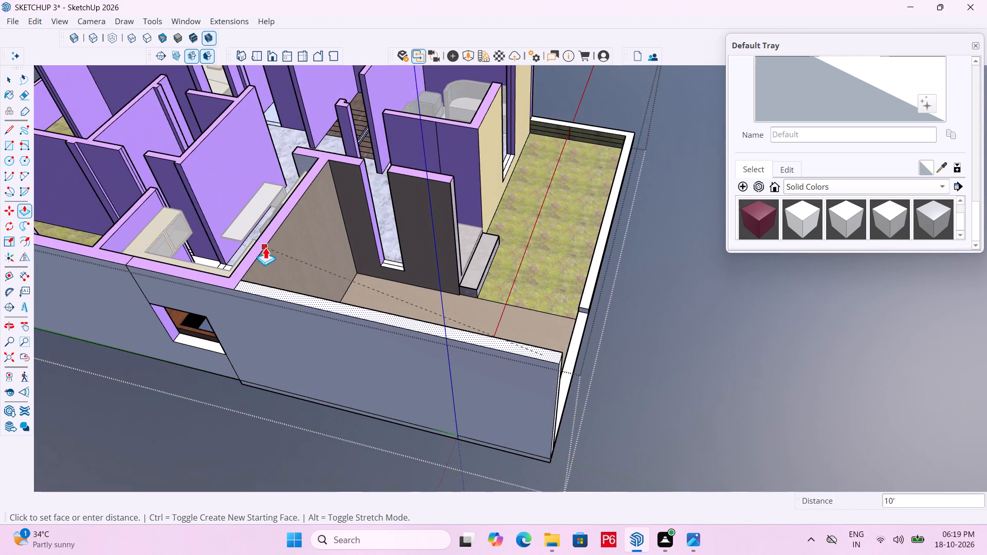
{"action": "left_click", "coordinate": [245, 267]}
Save the model with the raised side wall of the paved yard.
{"action": "key", "text": "ctrl+s"}
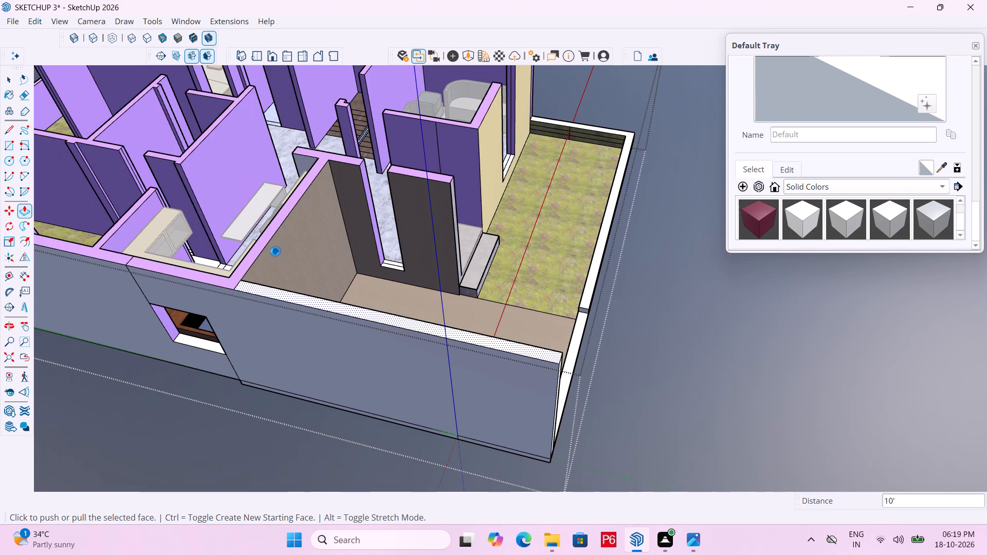
{"action": "key", "text": "ctrl+s"}
{"action": "key", "text": "ctrl+s"}
{"action": "middle_click_drag", "start_coordinate": [712, 356], "coordinate": [390, 310]}
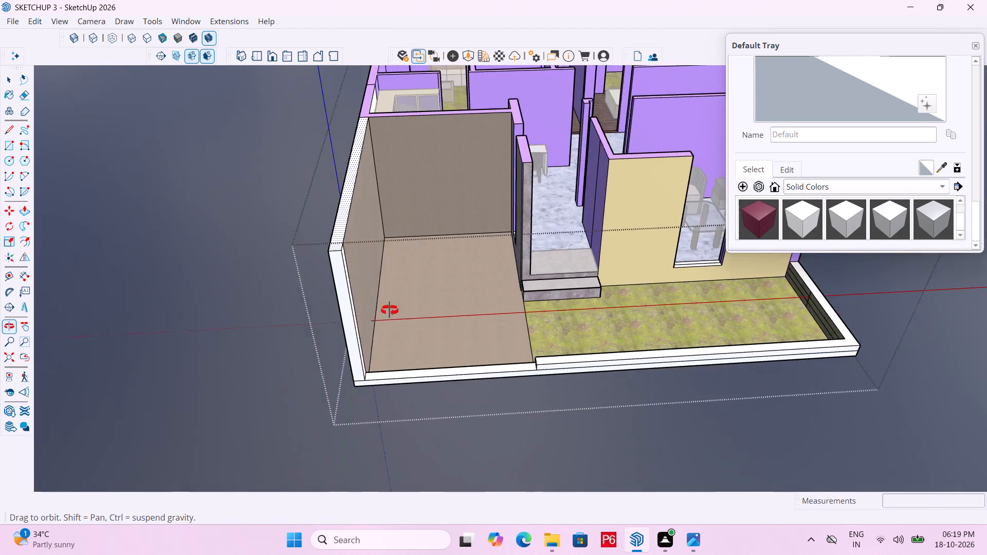
{"action": "middle_click_drag", "start_coordinate": [390, 310], "coordinate": [398, 311]}
{"action": "scroll", "coordinate": [392, 370], "scroll_direction": "down", "scroll_amount": 4}
{"action": "scroll", "coordinate": [421, 379], "scroll_direction": "up", "scroll_amount": 12}
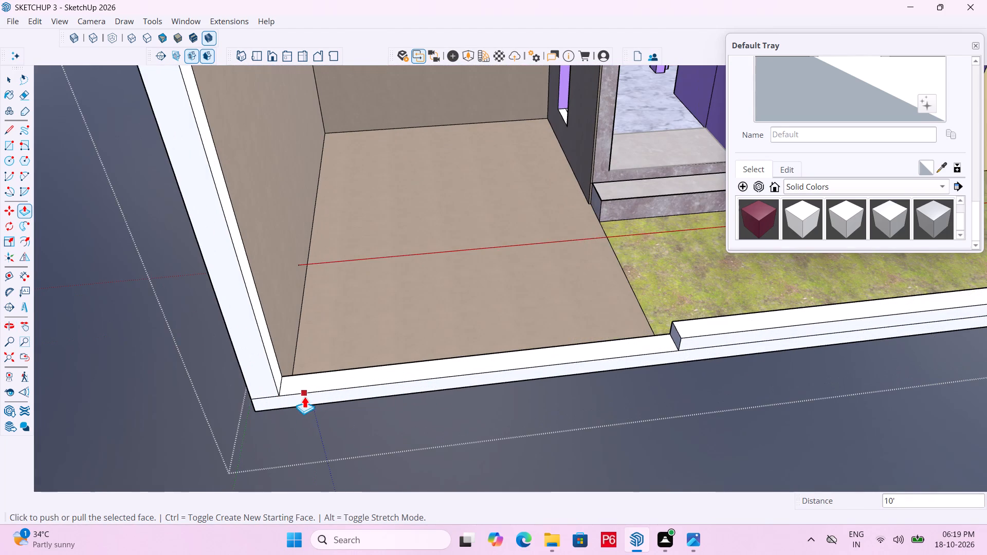
{"action": "scroll", "coordinate": [301, 400], "scroll_direction": "down", "scroll_amount": 4}
{"action": "key", "text": "ctrl+s"}
{"action": "key", "text": "ctrl+s"}
{"action": "key", "text": "ctrl+s"}
{"action": "key", "text": "ctrl+s"}
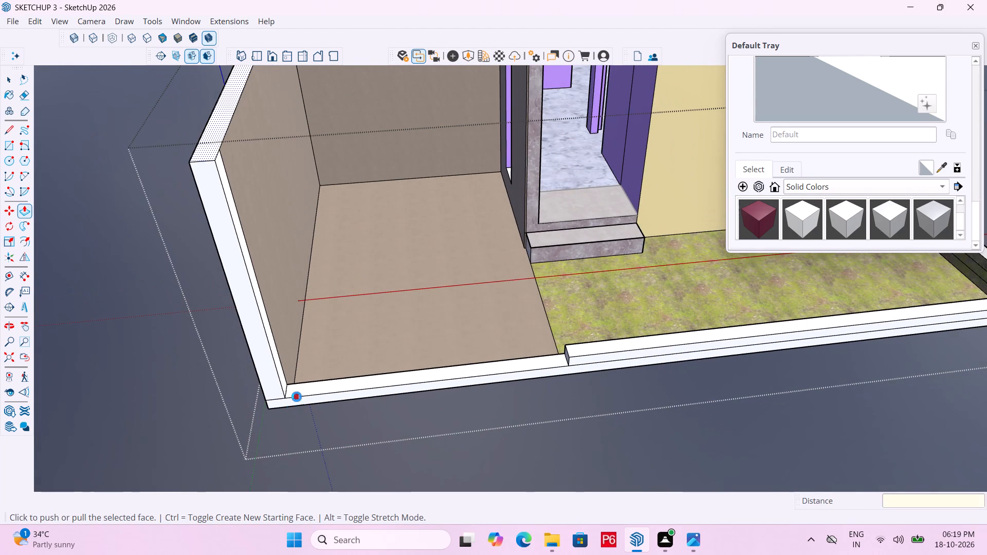
Push/pull the top face of the L-shaped boundary wall around the front lawn up by 3'.
{"action": "scroll", "coordinate": [258, 409], "scroll_direction": "down", "scroll_amount": 7}
{"action": "middle_click_drag", "start_coordinate": [471, 399], "coordinate": [215, 402]}
{"action": "scroll", "coordinate": [468, 409], "scroll_direction": "up", "scroll_amount": 10}
{"action": "middle_click_drag", "start_coordinate": [452, 407], "coordinate": [476, 363]}
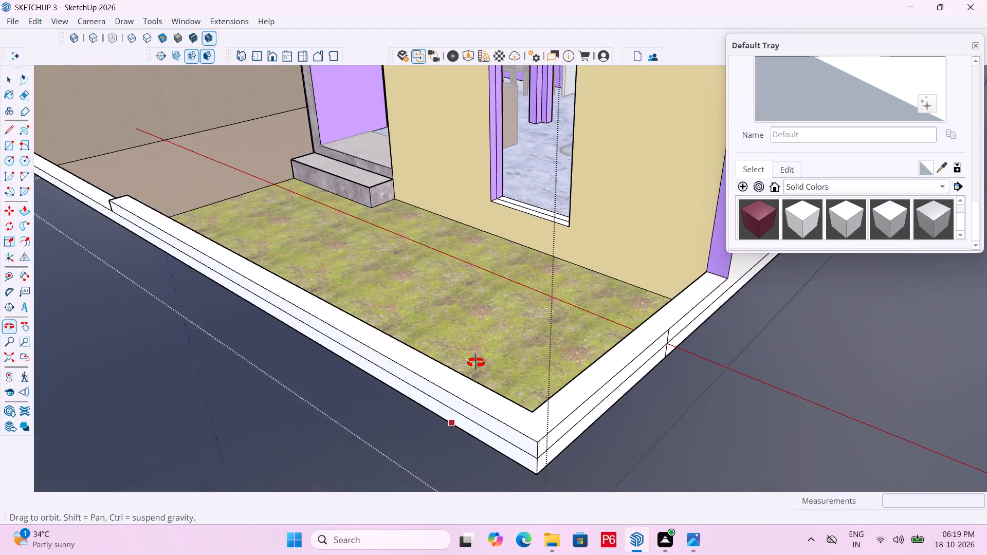
{"action": "middle_click_drag", "start_coordinate": [476, 363], "coordinate": [451, 391]}
{"action": "key", "text": "space"}
{"action": "left_click", "coordinate": [515, 416]}
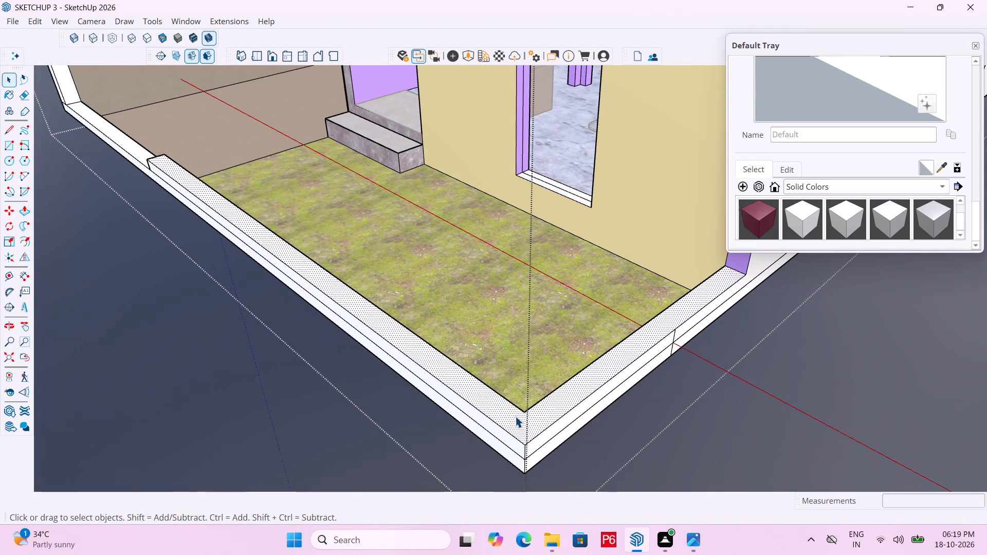
{"action": "key", "text": "p"}
{"action": "middle_click_drag", "start_coordinate": [602, 400], "coordinate": [467, 403]}
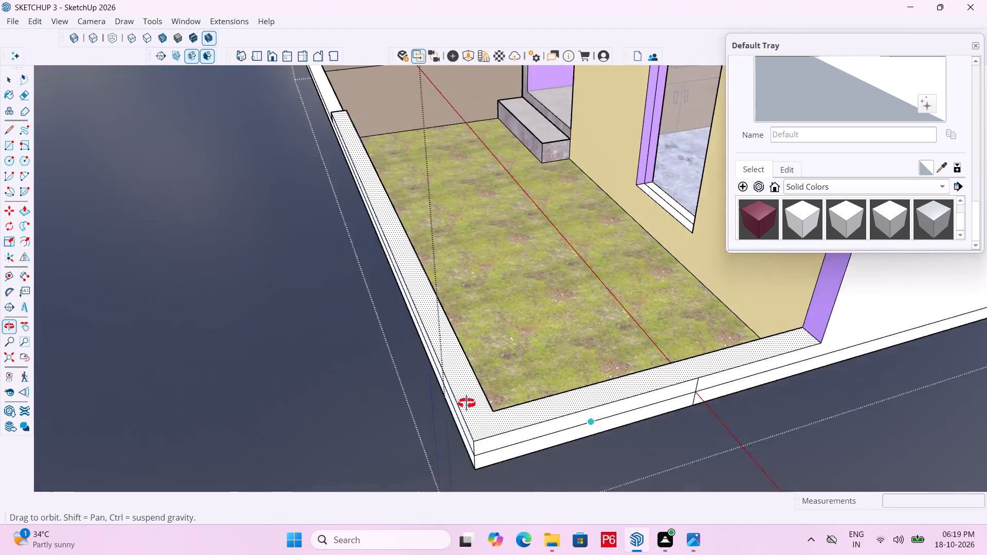
{"action": "middle_click_drag", "start_coordinate": [467, 403], "coordinate": [275, 405]}
{"action": "key", "text": "Escape"}
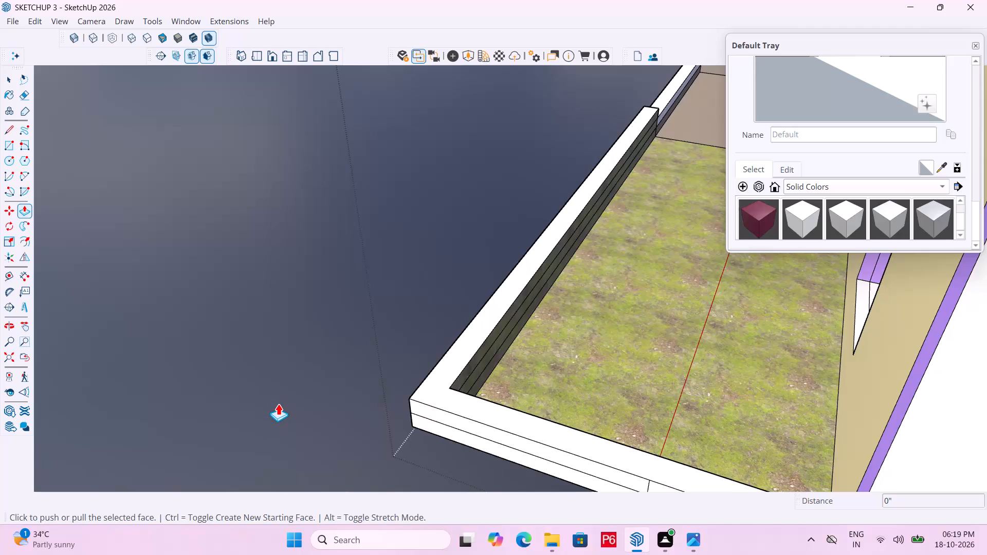
{"action": "key", "text": "ctrl+s"}
{"action": "key", "text": "ctrl+s"}
{"action": "key", "text": "ctrl+s"}
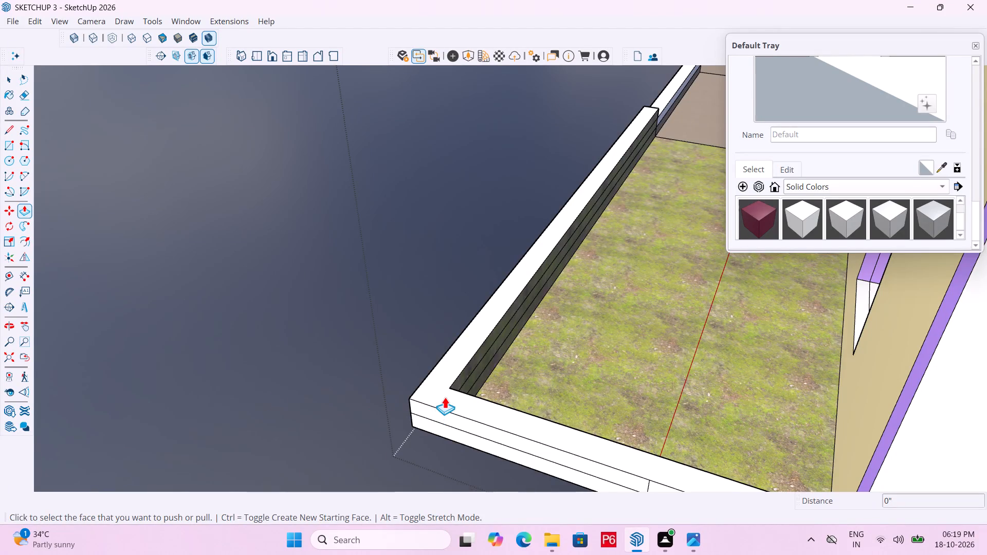
{"action": "left_click", "coordinate": [445, 397]}
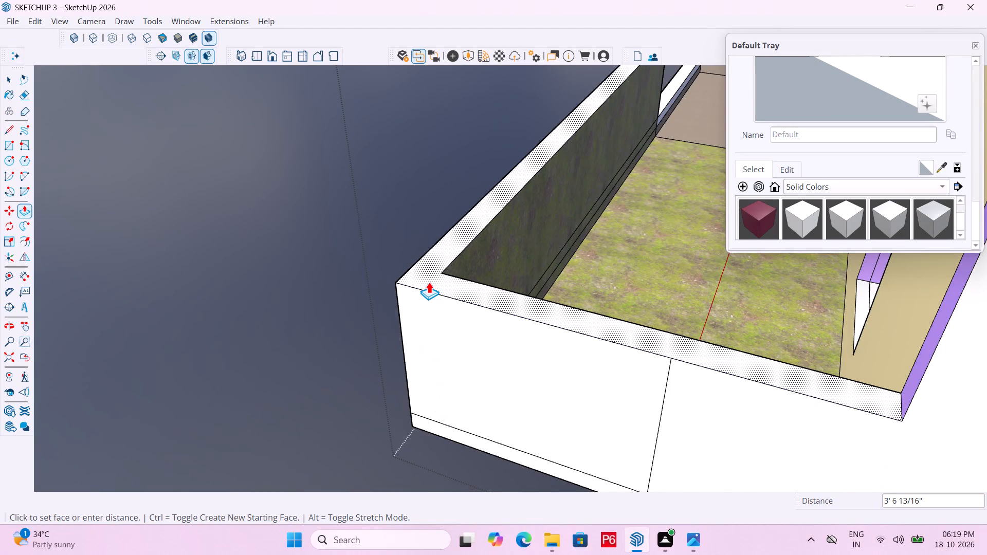
{"action": "type", "text": "3'"}
{"action": "key", "text": "Return"}
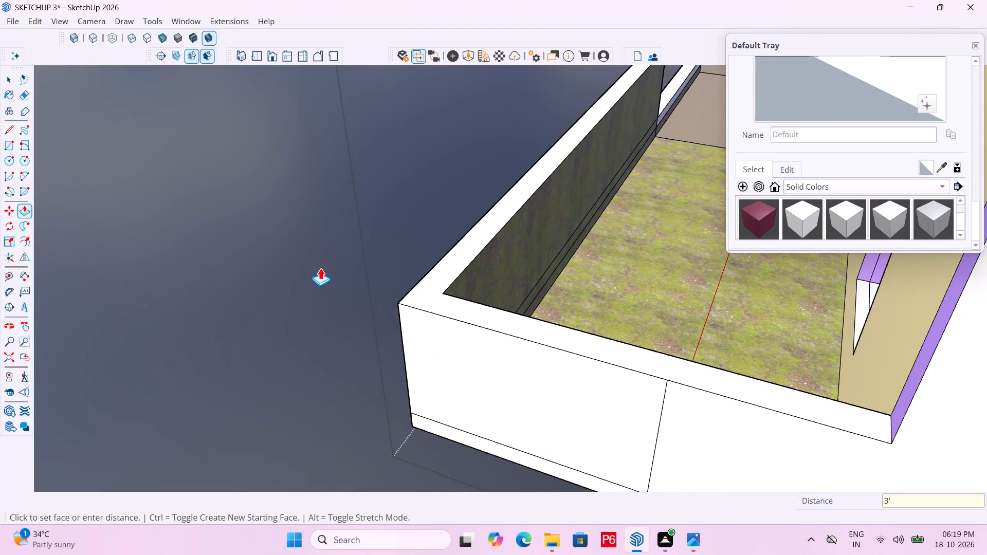
Raise the top face of the front lawn's boundary wall by another 1'.
{"action": "scroll", "coordinate": [191, 263], "scroll_direction": "down", "scroll_amount": 6}
{"action": "scroll", "coordinate": [256, 311], "scroll_direction": "down", "scroll_amount": 3}
{"action": "middle_click_drag", "start_coordinate": [268, 322], "coordinate": [459, 356]}
{"action": "scroll", "coordinate": [459, 356], "scroll_direction": "up", "scroll_amount": 1}
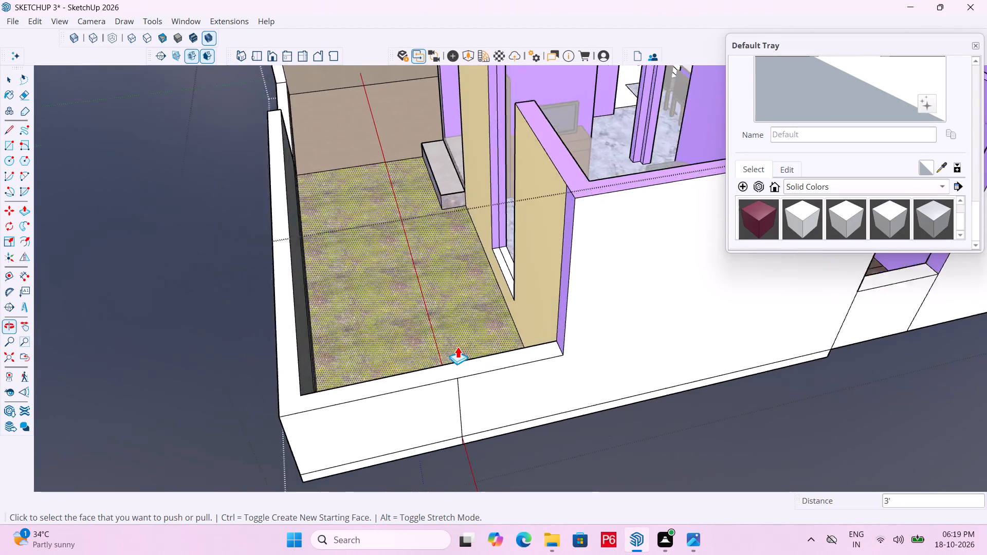
{"action": "scroll", "coordinate": [458, 346], "scroll_direction": "up", "scroll_amount": 2}
{"action": "left_click", "coordinate": [444, 377]}
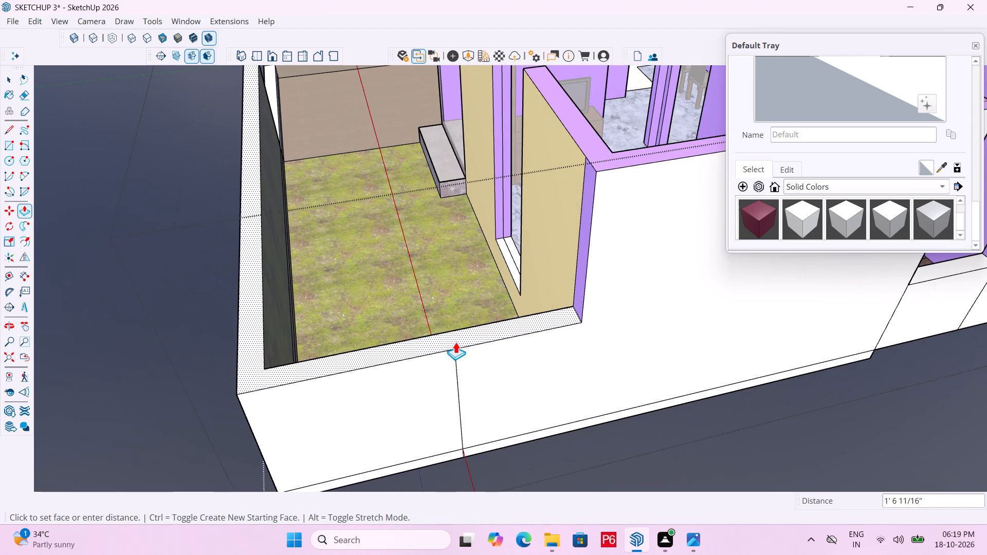
{"action": "key", "text": "1"}
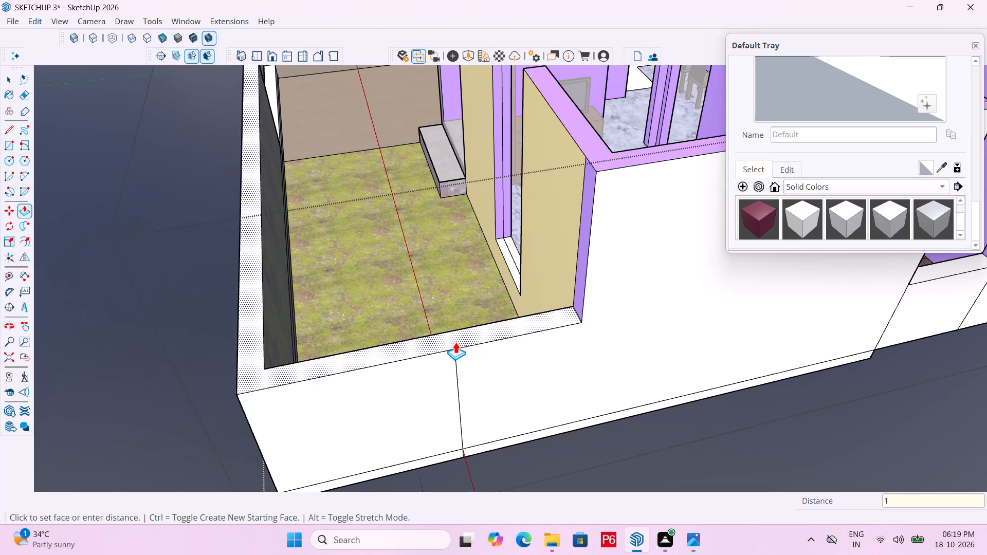
{"action": "key", "text": "apostrophe"}
{"action": "key", "text": "Return"}
Save the model with the raised lawn boundary wall.
{"action": "scroll", "coordinate": [510, 237], "scroll_direction": "down", "scroll_amount": 4}
{"action": "middle_click_drag", "start_coordinate": [440, 310], "coordinate": [653, 168]}
{"action": "key", "text": "ctrl+s"}
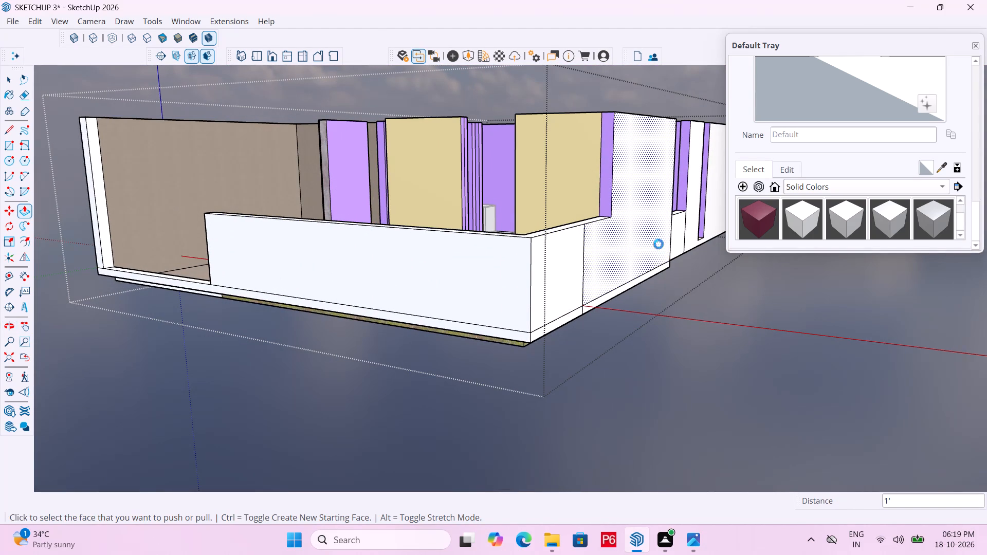
{"action": "key", "text": "ctrl+s"}
{"action": "key", "text": "ctrl+s"}
{"action": "key", "text": "ctrl+s"}
Close the house group that is open for editing and check the raised boundary walls.
{"action": "key", "text": "space"}
{"action": "triple_click", "coordinate": [703, 356]}
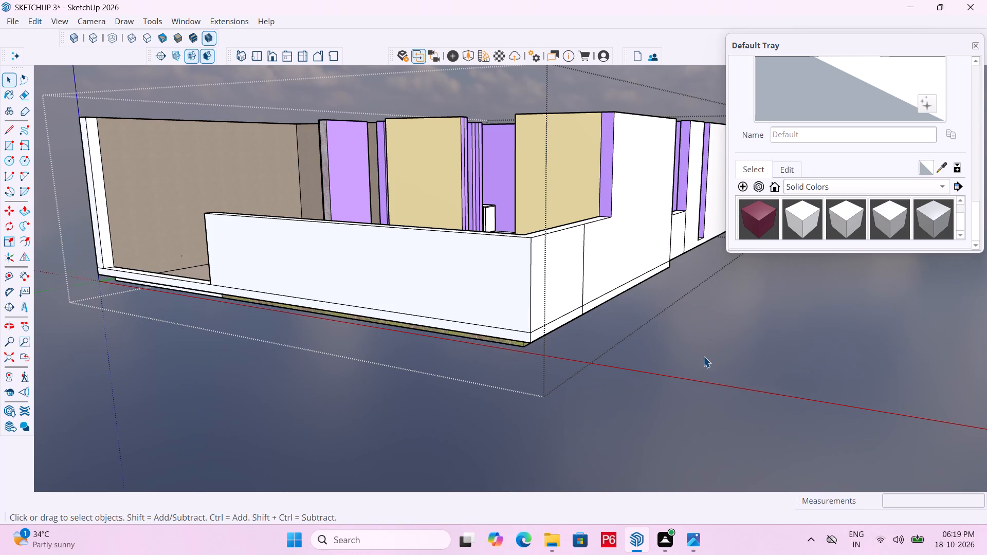
{"action": "left_click", "coordinate": [703, 356]}
{"action": "scroll", "coordinate": [744, 353], "scroll_direction": "down", "scroll_amount": 5}
{"action": "middle_click_drag", "start_coordinate": [551, 311], "coordinate": [507, 387]}
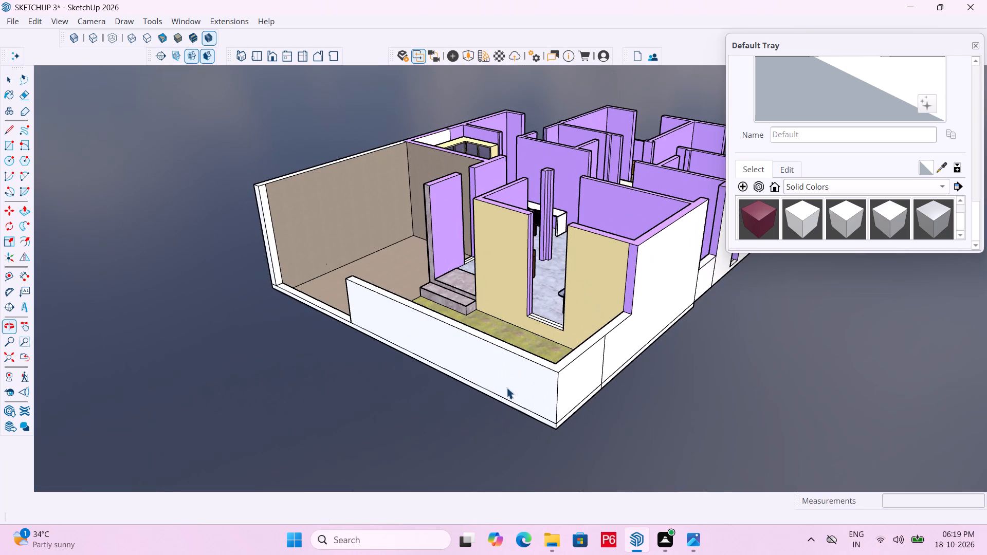
Save the model with the house group closed.
{"action": "key", "text": "ctrl+s"}
{"action": "key", "text": "ctrl+s"}
{"action": "key", "text": "ctrl+s"}
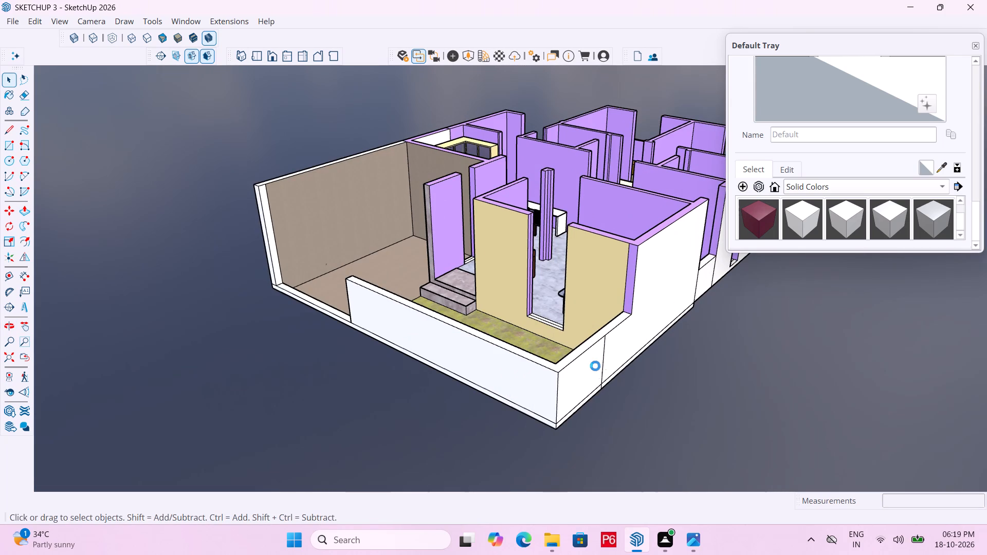
Reopen the house group and erase the vertical seam line on the outer face of the lawn's side boundary wall.
{"action": "middle_click_drag", "start_coordinate": [554, 293], "coordinate": [397, 236]}
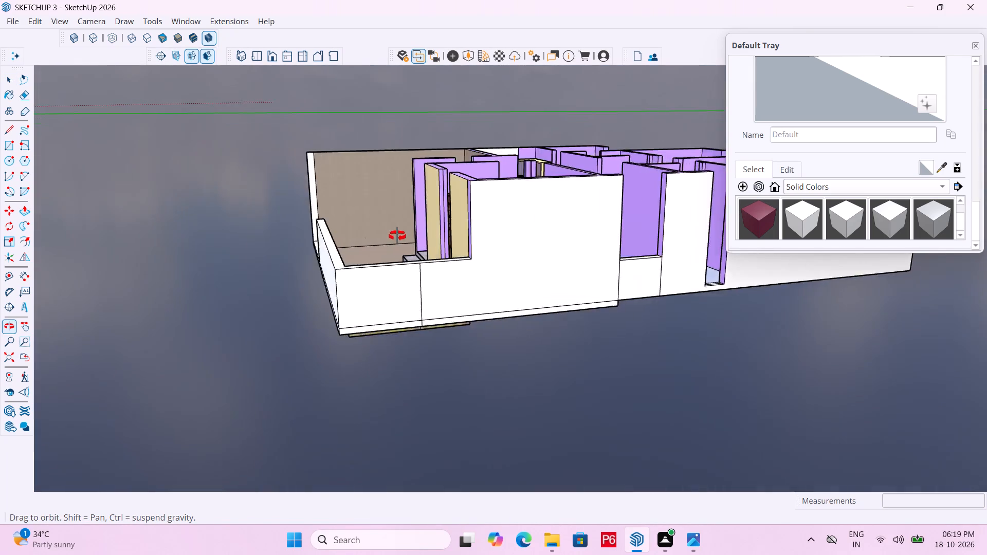
{"action": "middle_click_drag", "start_coordinate": [397, 236], "coordinate": [484, 260]}
{"action": "scroll", "coordinate": [566, 340], "scroll_direction": "up", "scroll_amount": 2}
{"action": "left_click", "coordinate": [539, 294]}
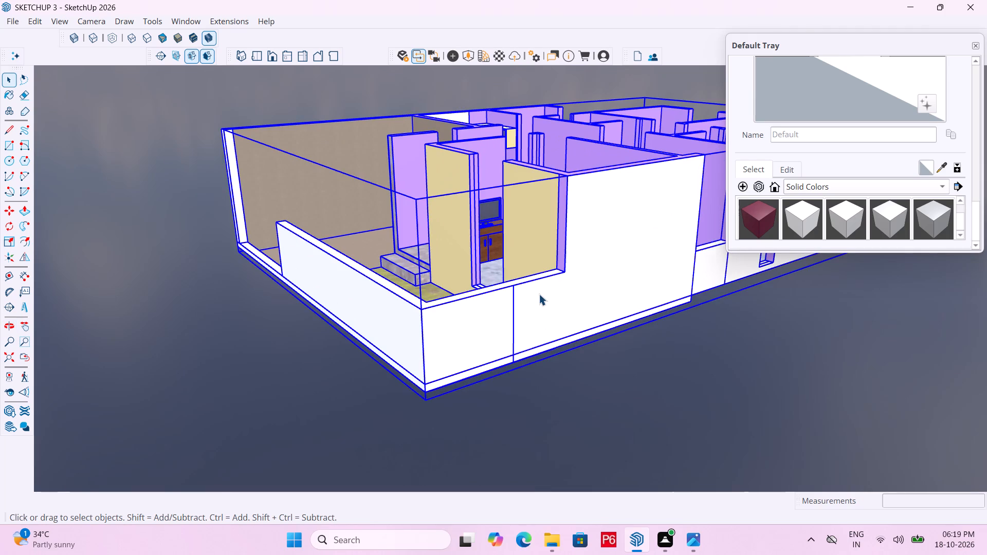
{"action": "triple_click", "coordinate": [539, 294]}
{"action": "double_click", "coordinate": [506, 317]}
{"action": "left_click", "coordinate": [506, 317]}
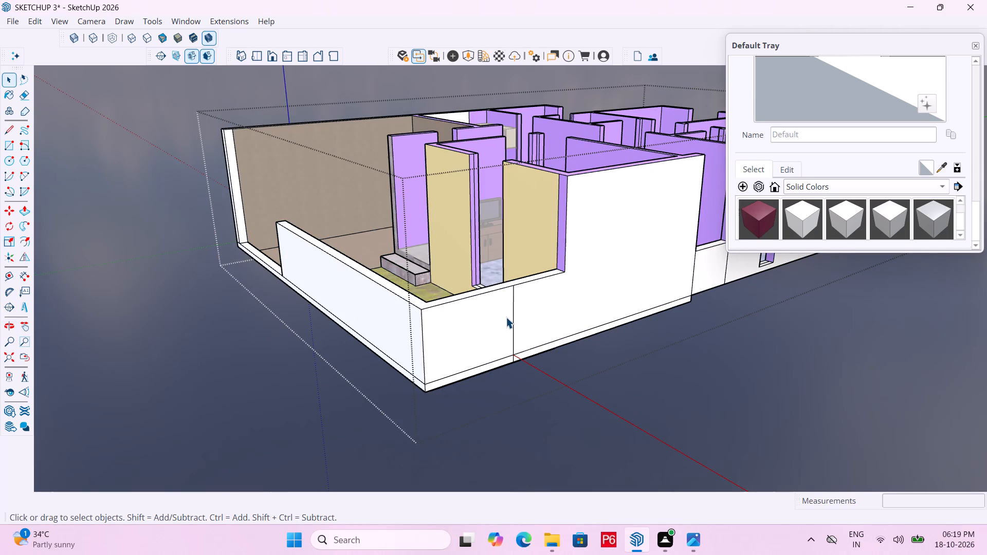
{"action": "double_click", "coordinate": [506, 317]}
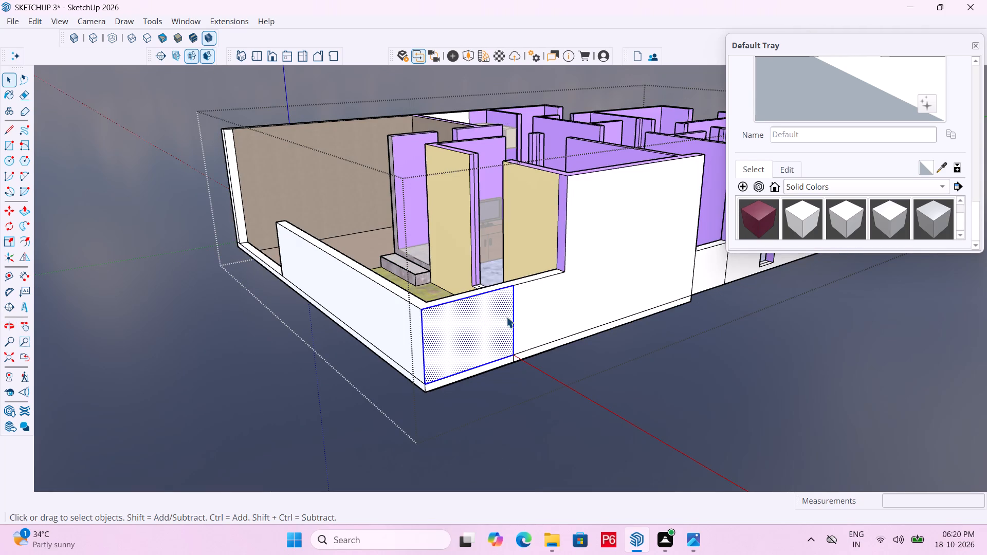
{"action": "key", "text": "e"}
{"action": "left_click_drag", "start_coordinate": [507, 318], "coordinate": [517, 318]}
{"action": "left_click", "coordinate": [518, 318]}
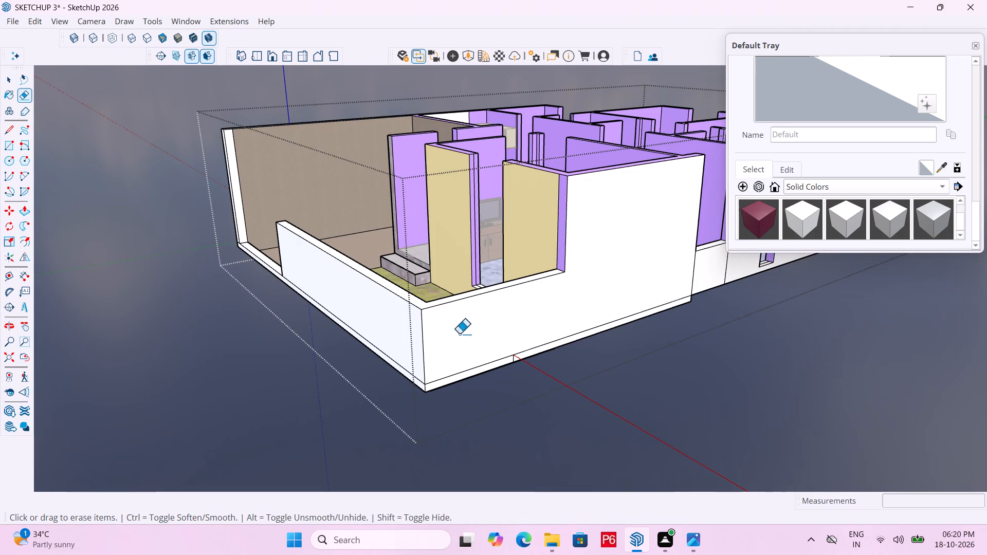
Erase the stray horizontal lines and short vertical seam on the inner face of the lawn's end boundary wall, near the grass.
{"action": "scroll", "coordinate": [388, 353], "scroll_direction": "down", "scroll_amount": 2}
{"action": "middle_click_drag", "start_coordinate": [391, 353], "coordinate": [986, 408]}
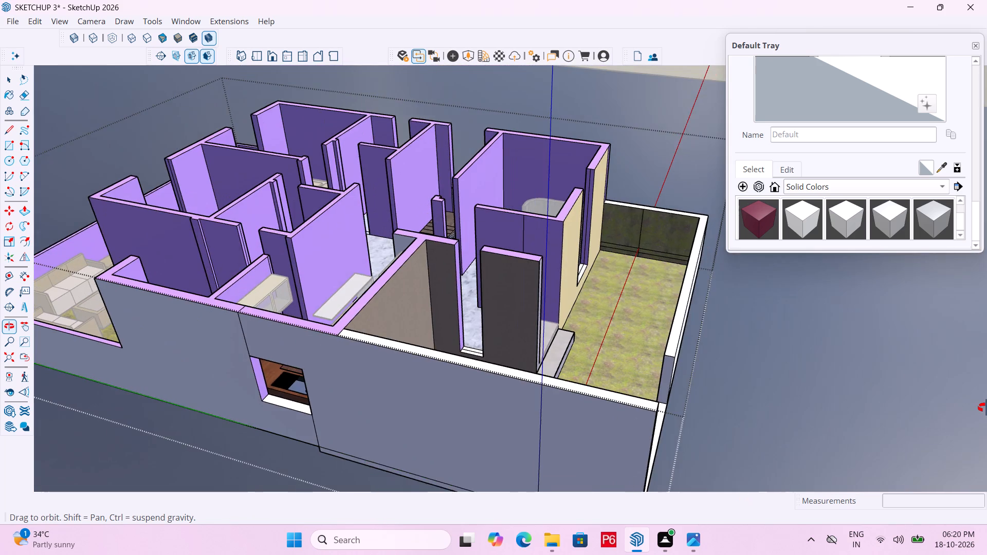
{"action": "middle_click_drag", "start_coordinate": [986, 408], "coordinate": [895, 464]}
{"action": "scroll", "coordinate": [637, 148], "scroll_direction": "up", "scroll_amount": 7}
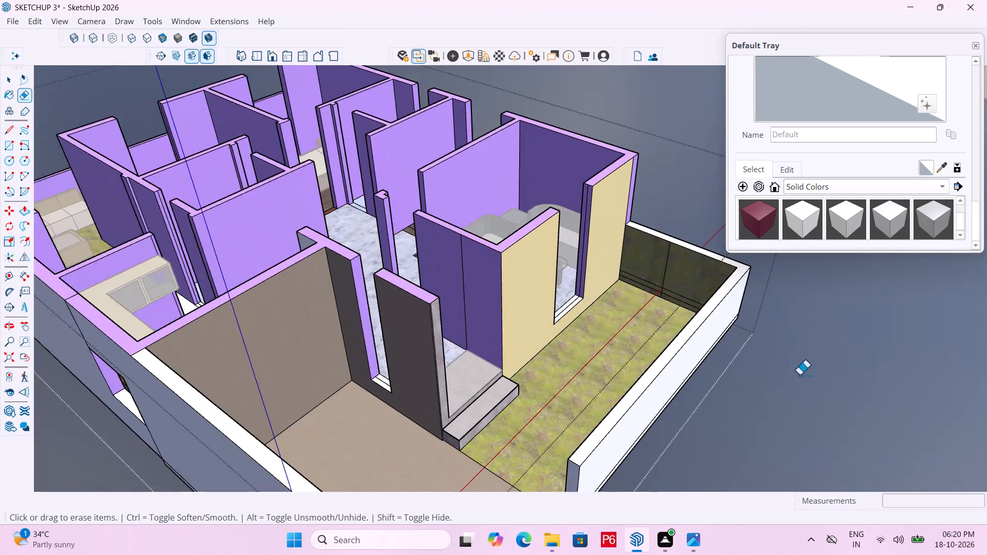
{"action": "scroll", "coordinate": [799, 375], "scroll_direction": "up", "scroll_amount": 10}
{"action": "left_click_drag", "start_coordinate": [647, 213], "coordinate": [662, 216]}
{"action": "left_click_drag", "start_coordinate": [667, 237], "coordinate": [663, 250]}
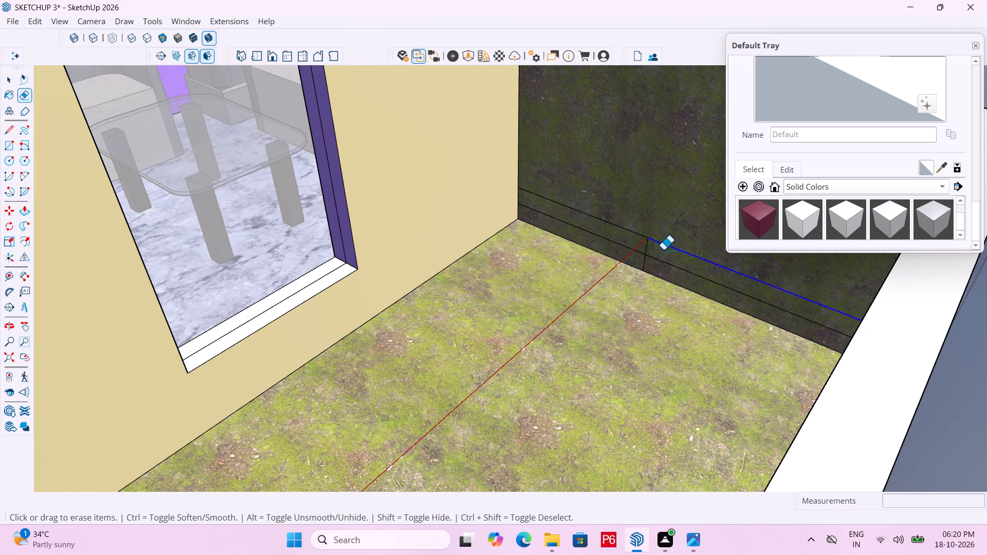
{"action": "left_click_drag", "start_coordinate": [663, 250], "coordinate": [648, 255]}
{"action": "left_click", "coordinate": [641, 255]}
{"action": "left_click_drag", "start_coordinate": [646, 243], "coordinate": [646, 236]}
{"action": "left_click", "coordinate": [646, 236]}
{"action": "left_click", "coordinate": [645, 233]}
Erase the stray lines along the base of the inner face of the lawn's long front boundary wall.
{"action": "scroll", "coordinate": [618, 291], "scroll_direction": "down", "scroll_amount": 6}
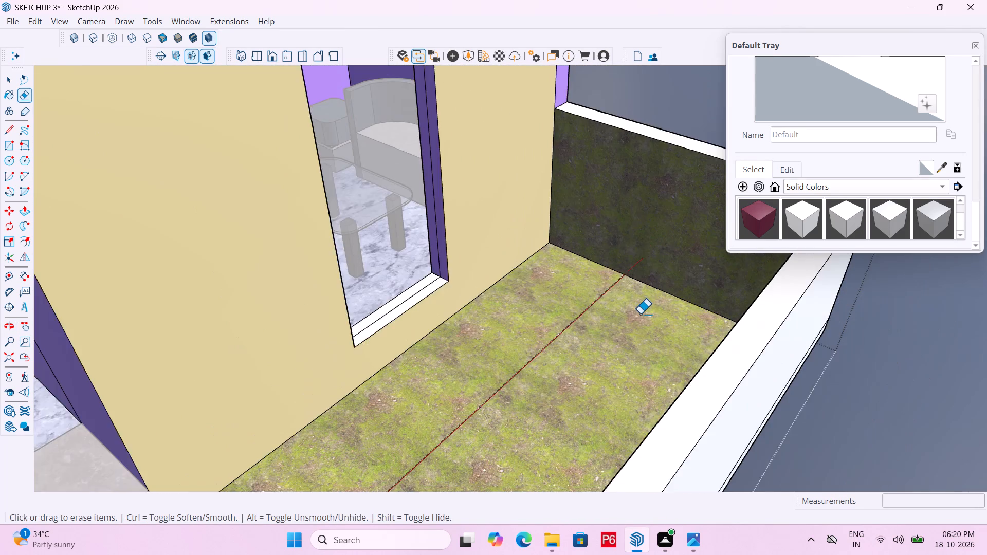
{"action": "scroll", "coordinate": [568, 292], "scroll_direction": "down", "scroll_amount": 7}
{"action": "middle_click_drag", "start_coordinate": [433, 327], "coordinate": [691, 347]}
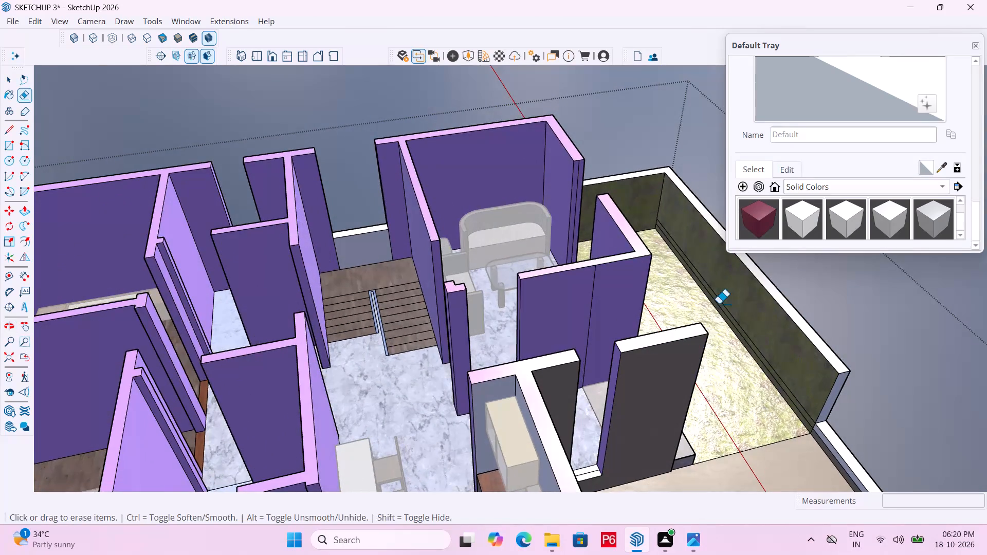
{"action": "scroll", "coordinate": [789, 324], "scroll_direction": "up", "scroll_amount": 16}
{"action": "left_click_drag", "start_coordinate": [759, 383], "coordinate": [741, 392]}
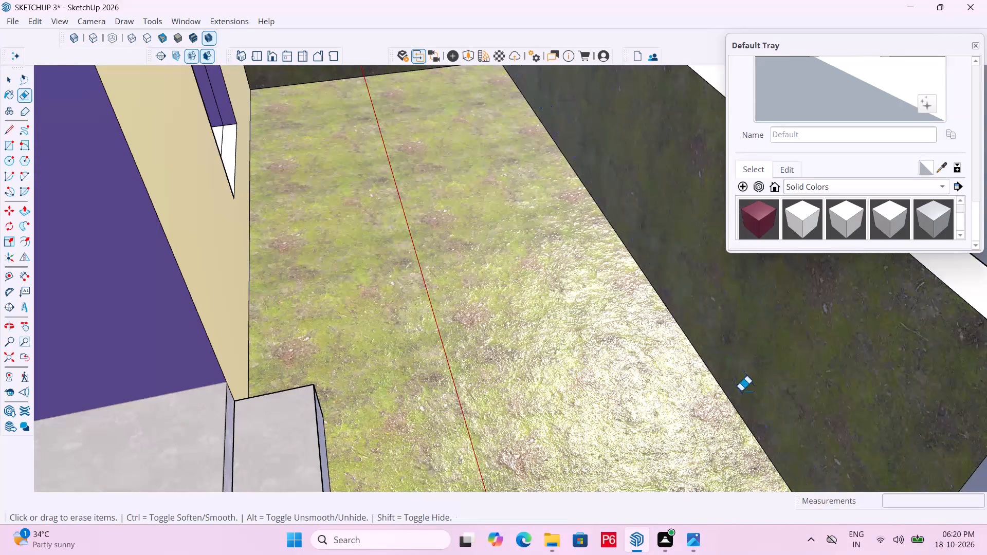
Examine the cleaned boundary walls around the lawn and paved yard from outside and above.
{"action": "scroll", "coordinate": [607, 388], "scroll_direction": "down", "scroll_amount": 5}
{"action": "scroll", "coordinate": [492, 292], "scroll_direction": "down", "scroll_amount": 7}
{"action": "scroll", "coordinate": [671, 324], "scroll_direction": "down", "scroll_amount": 4}
{"action": "middle_click_drag", "start_coordinate": [599, 413], "coordinate": [717, 441]}
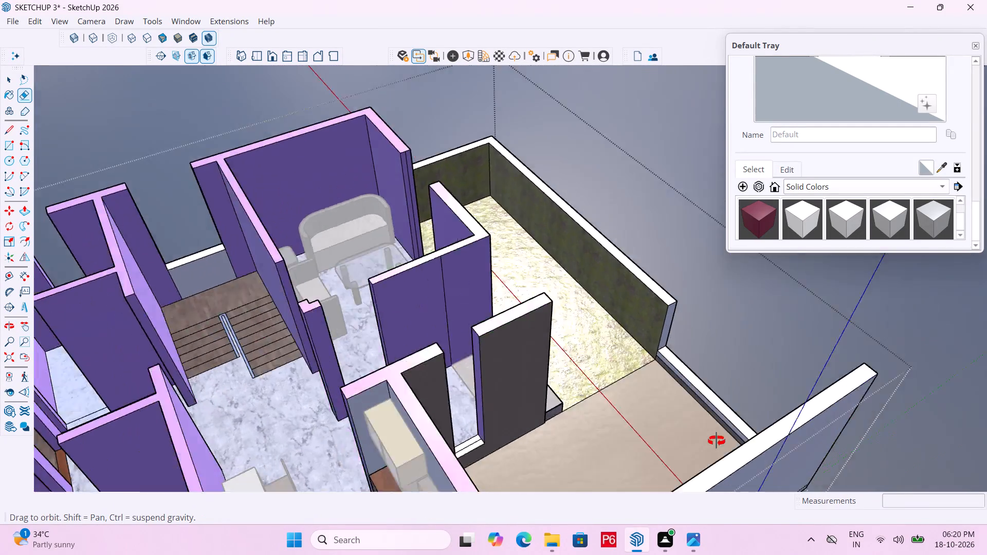
{"action": "middle_click_drag", "start_coordinate": [717, 441], "coordinate": [0, 427]}
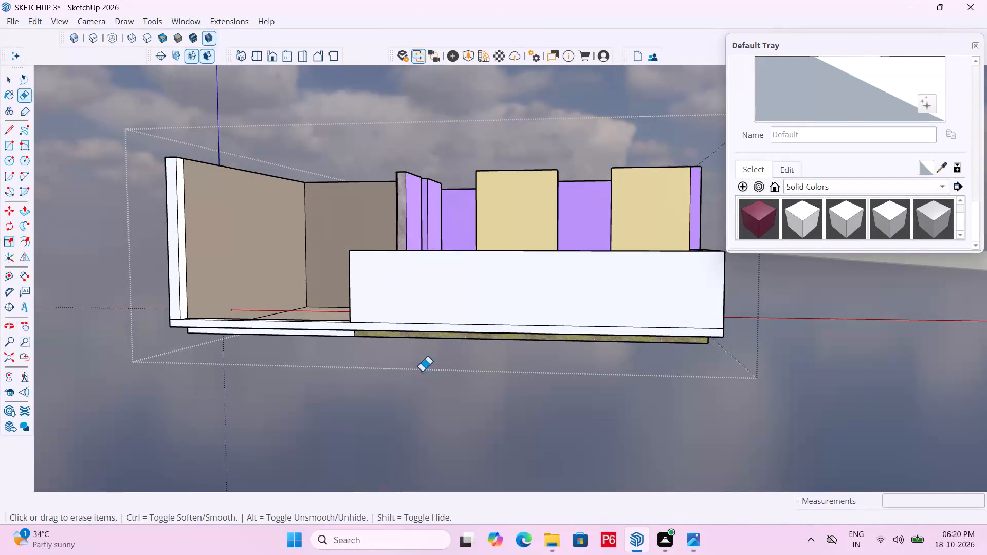
{"action": "middle_click_drag", "start_coordinate": [414, 381], "coordinate": [117, 554]}
{"action": "scroll", "coordinate": [281, 248], "scroll_direction": "down", "scroll_amount": 4}
{"action": "middle_click_drag", "start_coordinate": [520, 243], "coordinate": [184, 248]}
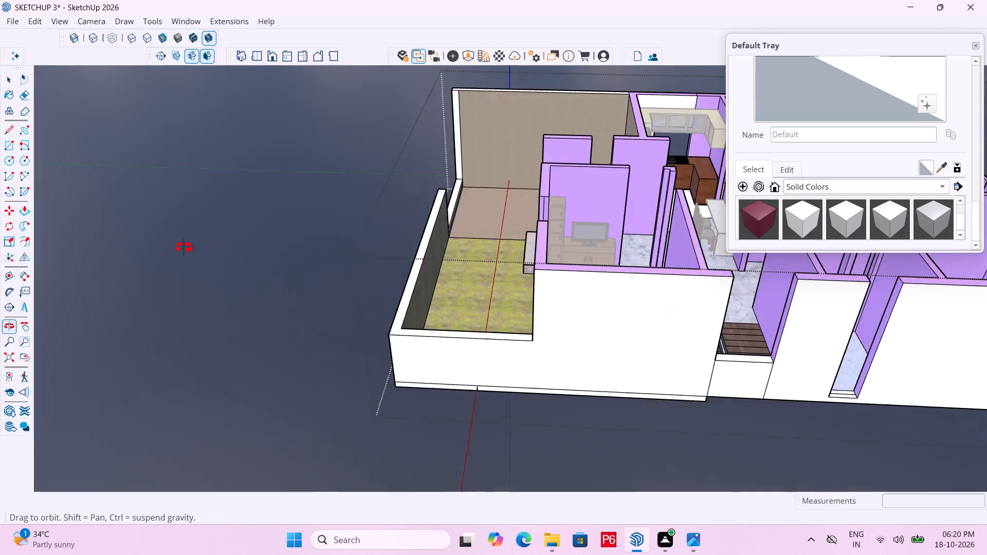
{"action": "middle_click_drag", "start_coordinate": [184, 248], "coordinate": [362, 345]}
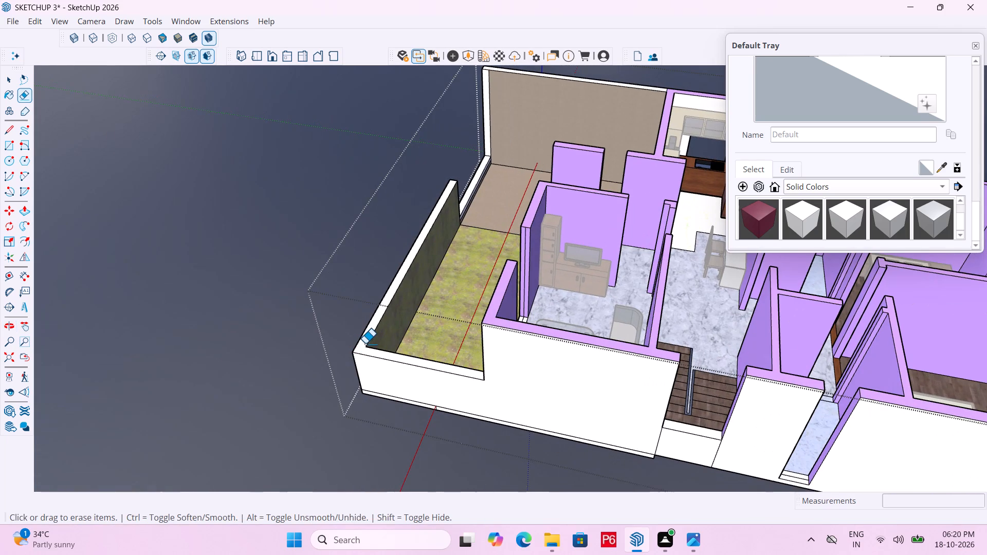
Save the model with the cleaned lawn boundary walls.
{"action": "key", "text": "ctrl+s"}
{"action": "key", "text": "ctrl+s"}
{"action": "key", "text": "ctrl+s"}
{"action": "key", "text": "ctrl+s"}
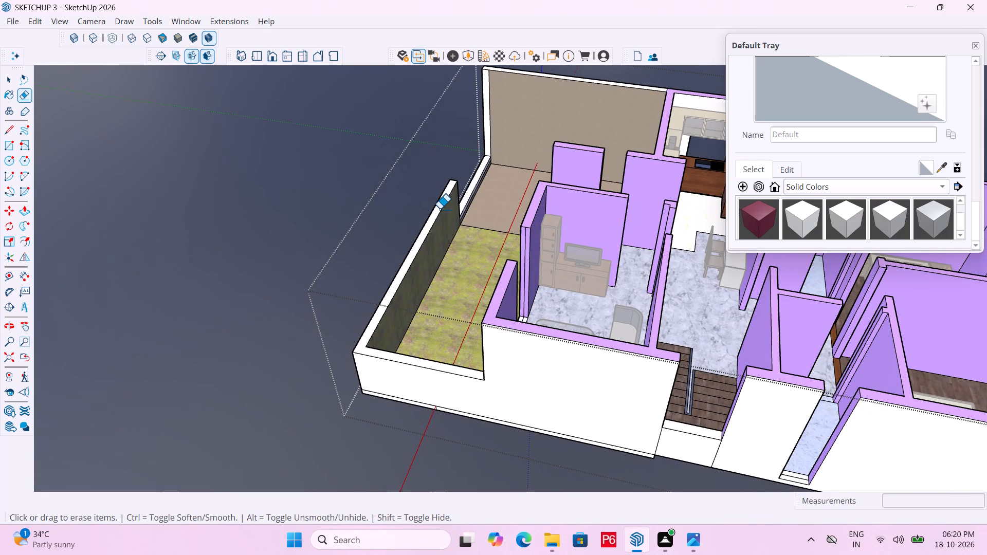
Erase the stray line along the inner face of the paved yard's low front wall, beside the raised lawn wall.
{"action": "scroll", "coordinate": [450, 201], "scroll_direction": "up", "scroll_amount": 5}
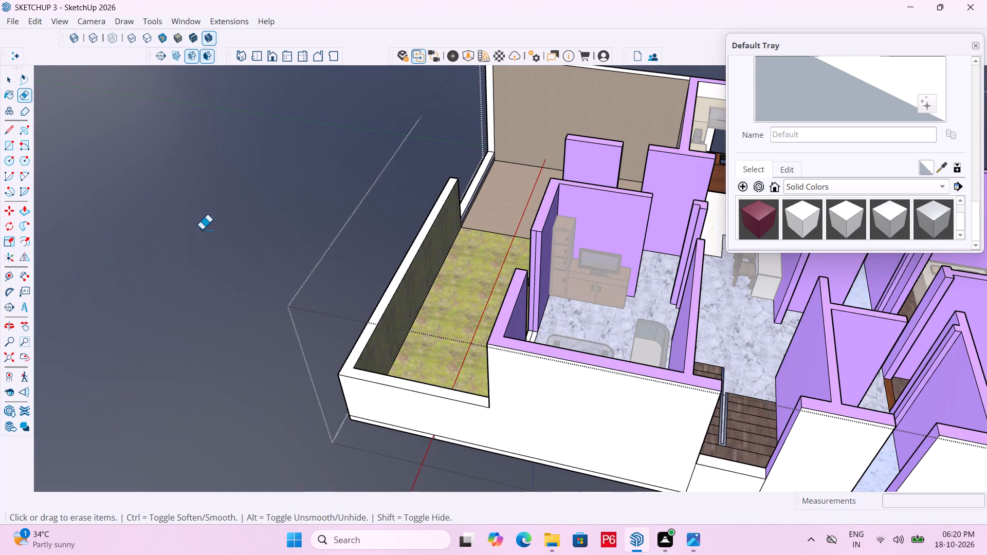
{"action": "scroll", "coordinate": [423, 221], "scroll_direction": "up", "scroll_amount": 1}
{"action": "scroll", "coordinate": [572, 196], "scroll_direction": "up", "scroll_amount": 1}
{"action": "scroll", "coordinate": [310, 186], "scroll_direction": "up", "scroll_amount": 12}
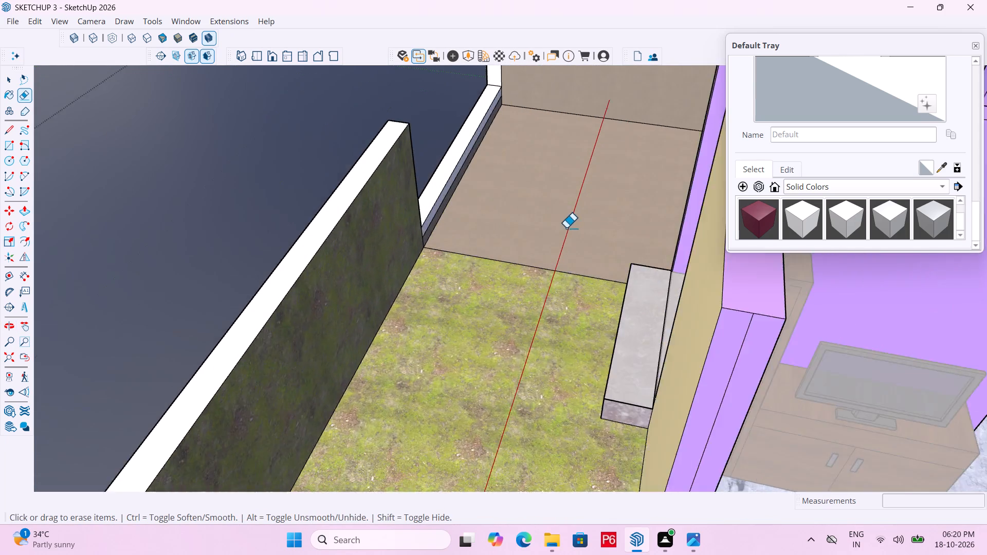
{"action": "scroll", "coordinate": [566, 228], "scroll_direction": "up", "scroll_amount": 3}
{"action": "scroll", "coordinate": [383, 220], "scroll_direction": "up", "scroll_amount": 5}
{"action": "middle_click_drag", "start_coordinate": [407, 228], "coordinate": [332, 251]}
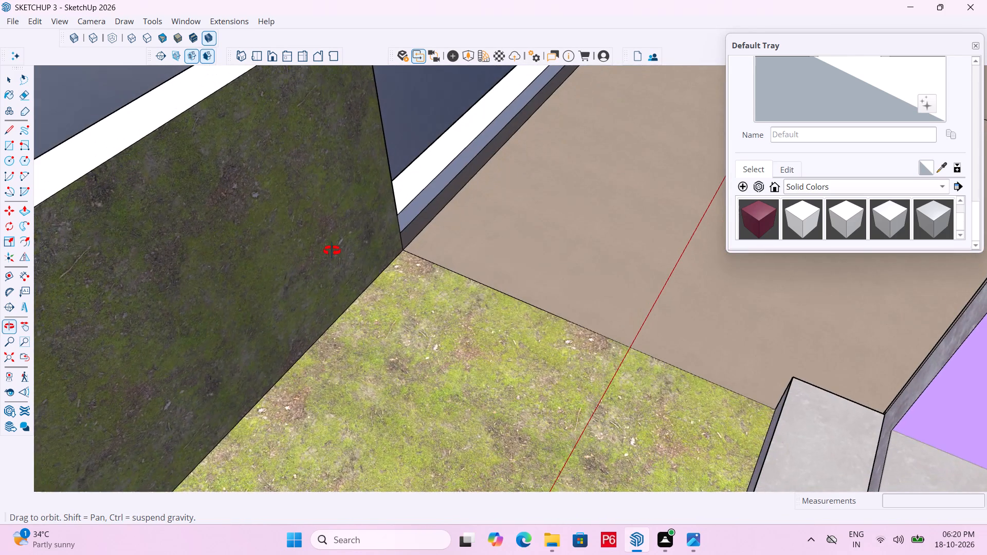
{"action": "middle_click_drag", "start_coordinate": [332, 251], "coordinate": [333, 250]}
{"action": "scroll", "coordinate": [438, 210], "scroll_direction": "up", "scroll_amount": 3}
{"action": "left_click", "coordinate": [433, 200]}
{"action": "left_click_drag", "start_coordinate": [430, 195], "coordinate": [430, 191]}
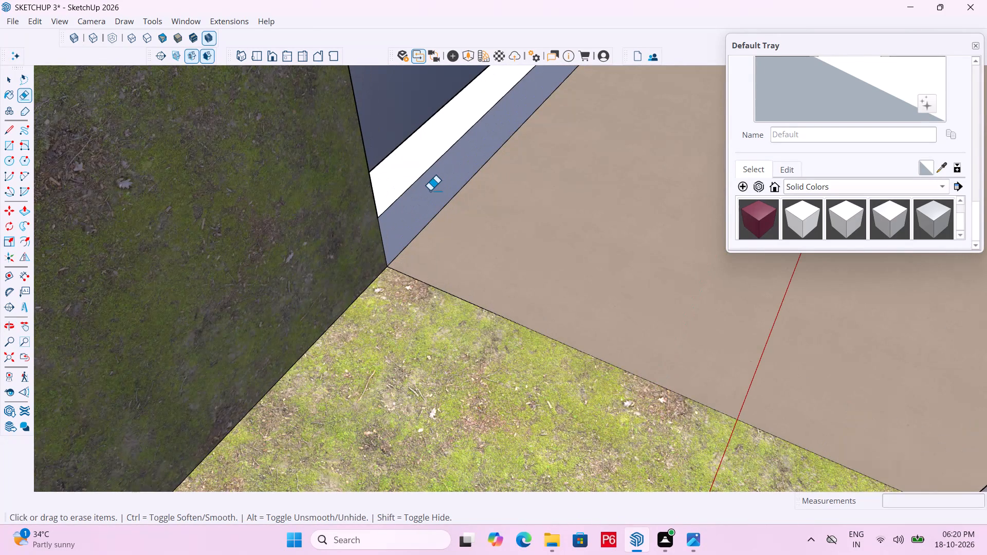
Save the model with the cleaned low yard wall.
{"action": "scroll", "coordinate": [579, 227], "scroll_direction": "down", "scroll_amount": 6}
{"action": "scroll", "coordinate": [450, 230], "scroll_direction": "down", "scroll_amount": 7}
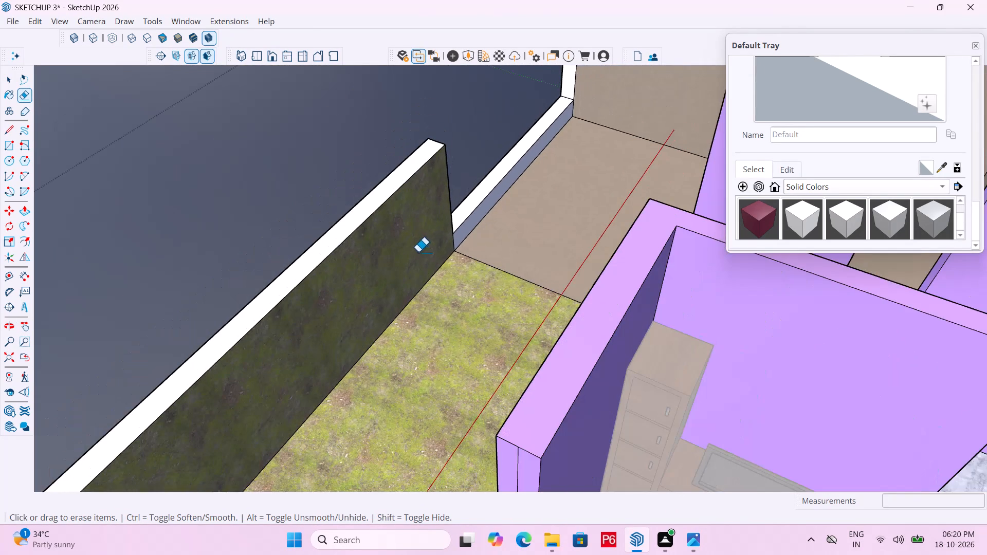
{"action": "key", "text": "ctrl+s"}
{"action": "key", "text": "ctrl+s"}
{"action": "key", "text": "ctrl+s"}
{"action": "key", "text": "ctrl+s"}
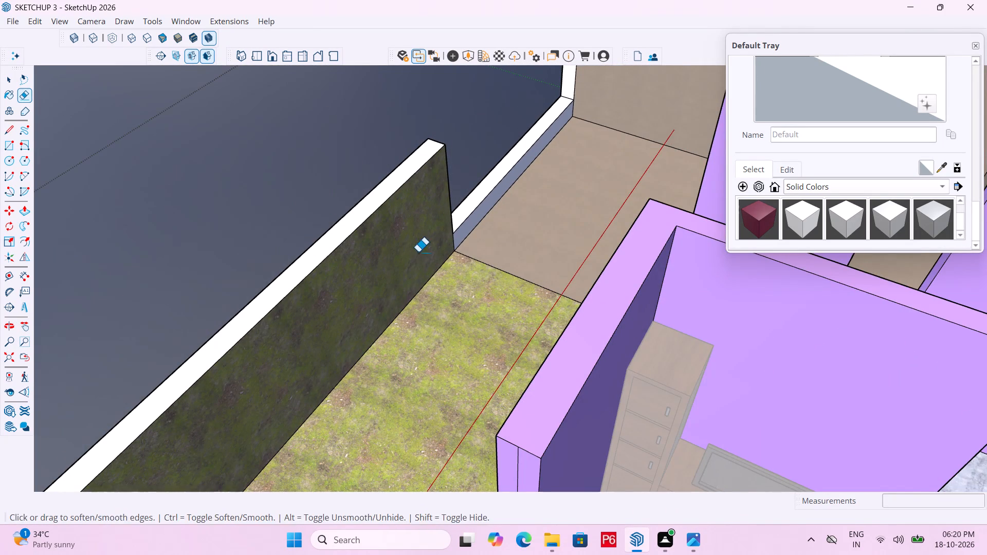
{"action": "key", "text": "ctrl+s"}
{"action": "key", "text": "ctrl+s"}
Inspect the whole house from several sides and check the front of the paved yard and lawn walls.
{"action": "scroll", "coordinate": [329, 182], "scroll_direction": "down", "scroll_amount": 3}
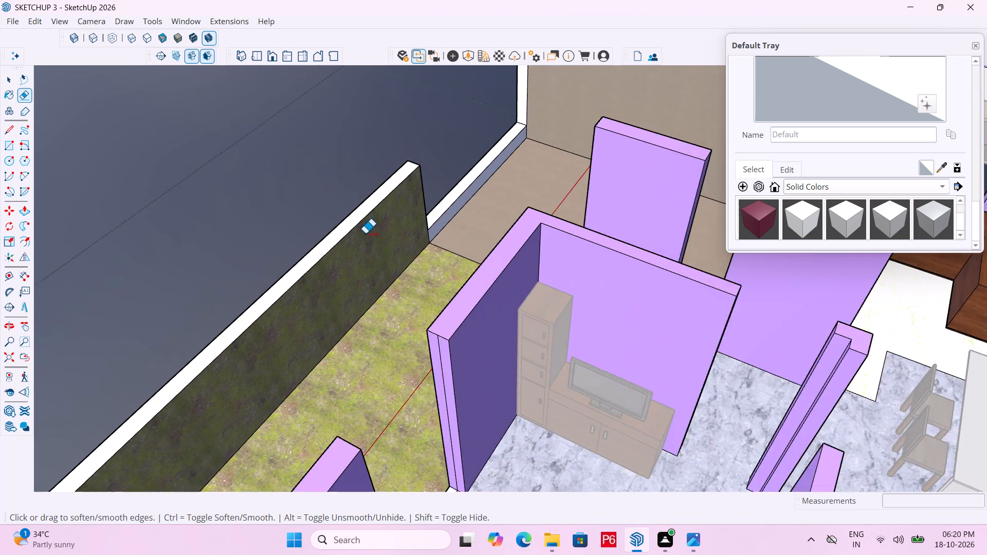
{"action": "scroll", "coordinate": [365, 234], "scroll_direction": "down", "scroll_amount": 15}
{"action": "middle_click_drag", "start_coordinate": [368, 328], "coordinate": [554, 366]}
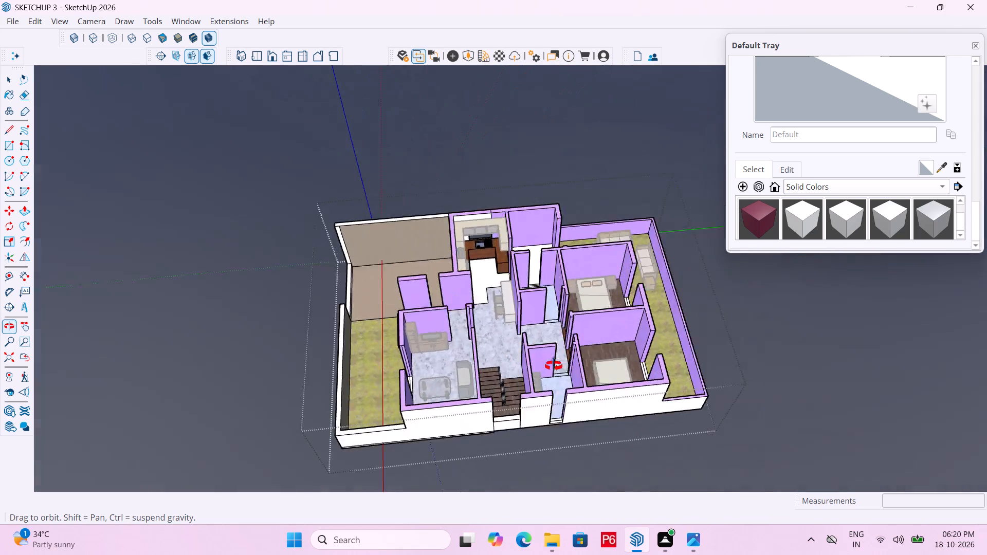
{"action": "middle_click_drag", "start_coordinate": [554, 366], "coordinate": [788, 350]}
{"action": "middle_click_drag", "start_coordinate": [305, 361], "coordinate": [431, 270]}
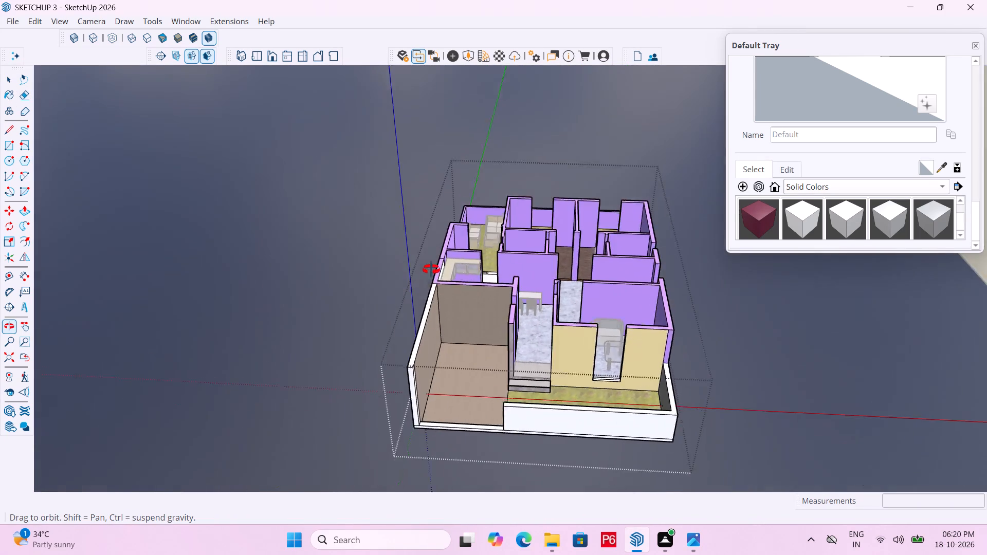
{"action": "middle_click_drag", "start_coordinate": [431, 270], "coordinate": [379, 271]}
{"action": "scroll", "coordinate": [460, 450], "scroll_direction": "up", "scroll_amount": 7}
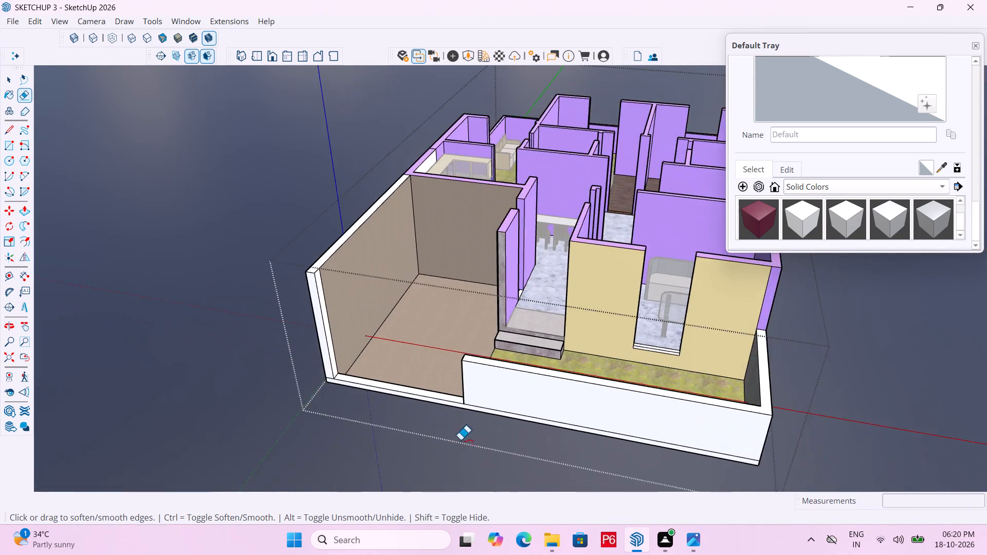
{"action": "scroll", "coordinate": [460, 440], "scroll_direction": "up", "scroll_amount": 5}
Save the model again.
{"action": "key", "text": "ctrl+s"}
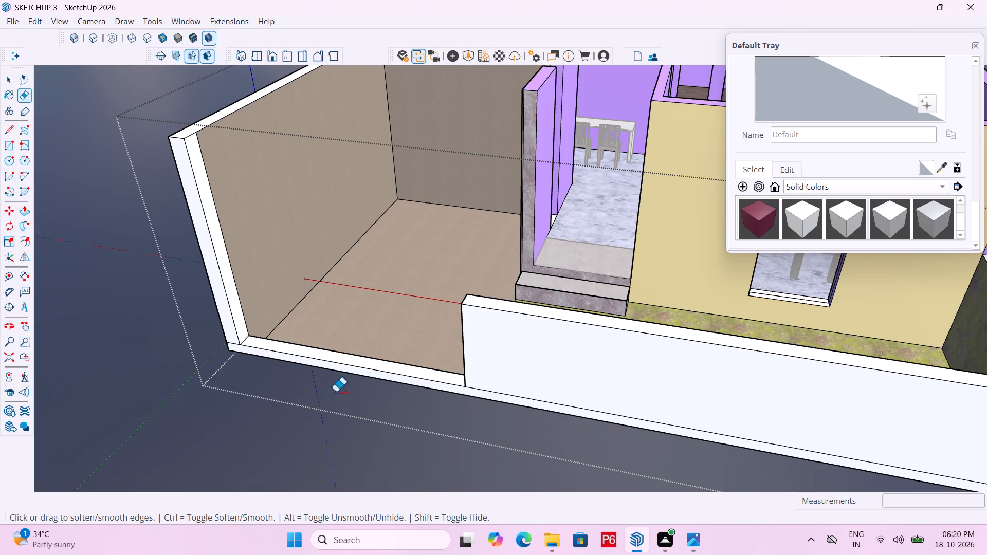
{"action": "key", "text": "ctrl+s"}
Examine the boundary walls and room layout from around the whole house.
{"action": "scroll", "coordinate": [267, 301], "scroll_direction": "down", "scroll_amount": 6}
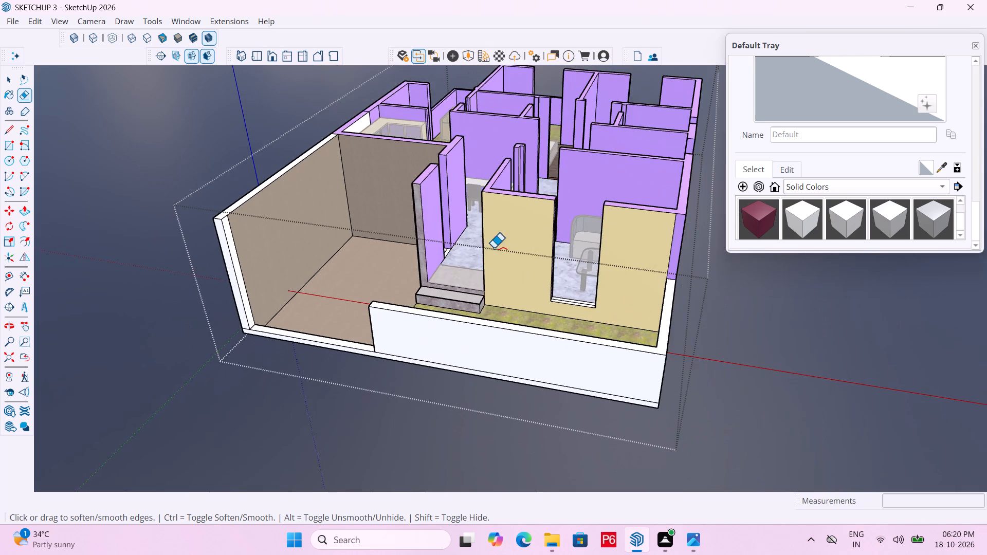
{"action": "scroll", "coordinate": [493, 248], "scroll_direction": "down", "scroll_amount": 1}
{"action": "middle_click_drag", "start_coordinate": [493, 248], "coordinate": [282, 308]}
{"action": "scroll", "coordinate": [244, 258], "scroll_direction": "down", "scroll_amount": 5}
{"action": "middle_click_drag", "start_coordinate": [352, 238], "coordinate": [473, 195]}
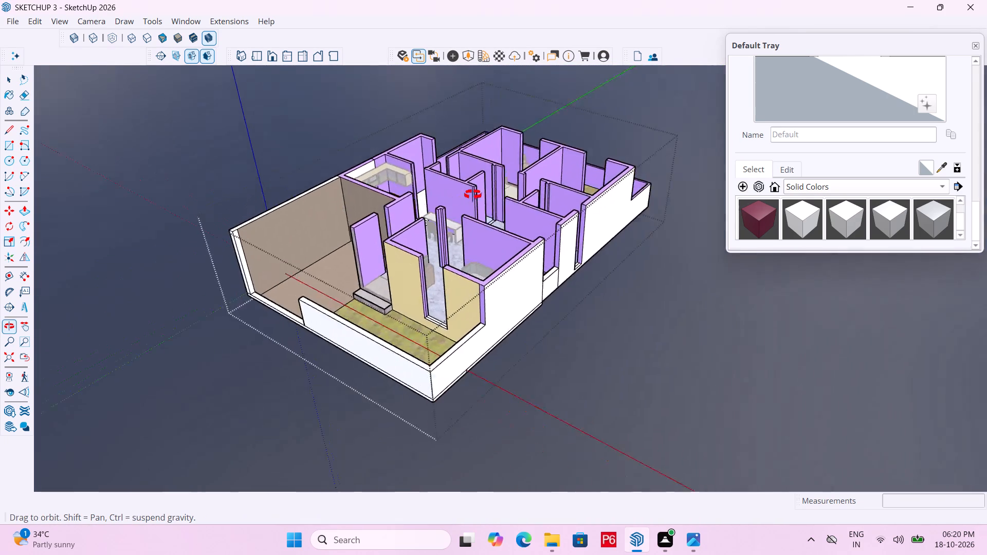
{"action": "middle_click_drag", "start_coordinate": [473, 195], "coordinate": [503, 294]}
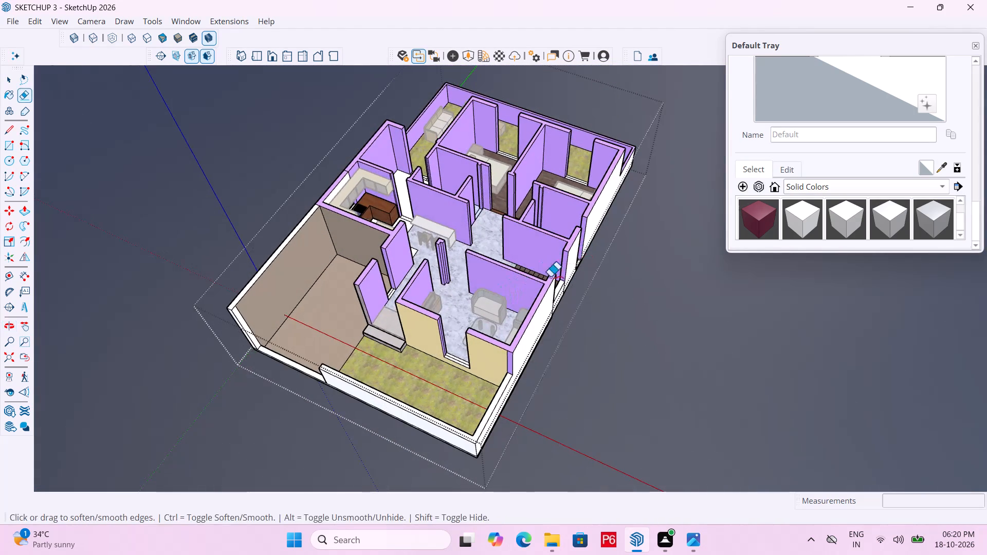
{"action": "scroll", "coordinate": [590, 307], "scroll_direction": "down", "scroll_amount": 2}
{"action": "middle_click_drag", "start_coordinate": [447, 429], "coordinate": [540, 367]}
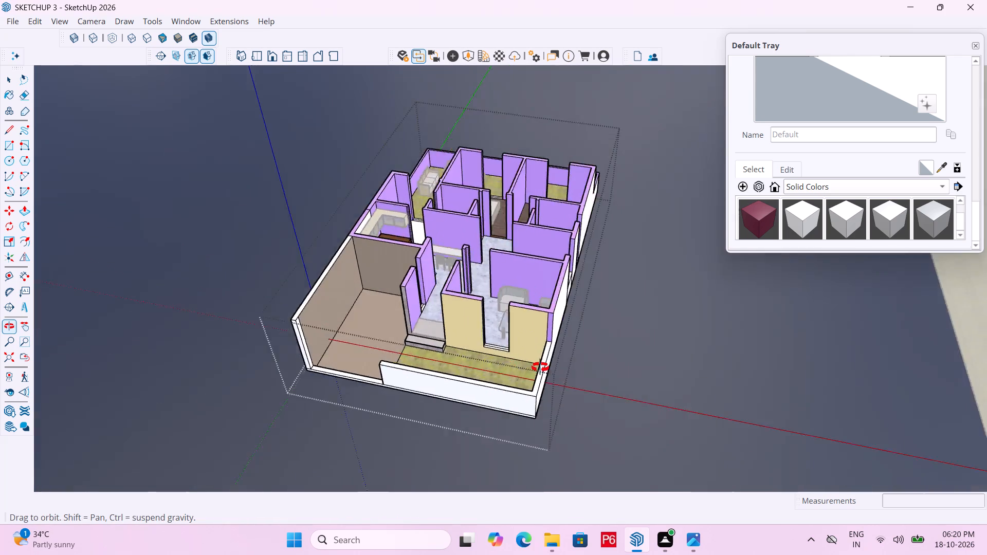
{"action": "middle_click_drag", "start_coordinate": [540, 367], "coordinate": [907, 396]}
Push the inner face of the lawn's end boundary wall outward with Push/Pull to make the wall thinner.
{"action": "scroll", "coordinate": [784, 321], "scroll_direction": "up", "scroll_amount": 6}
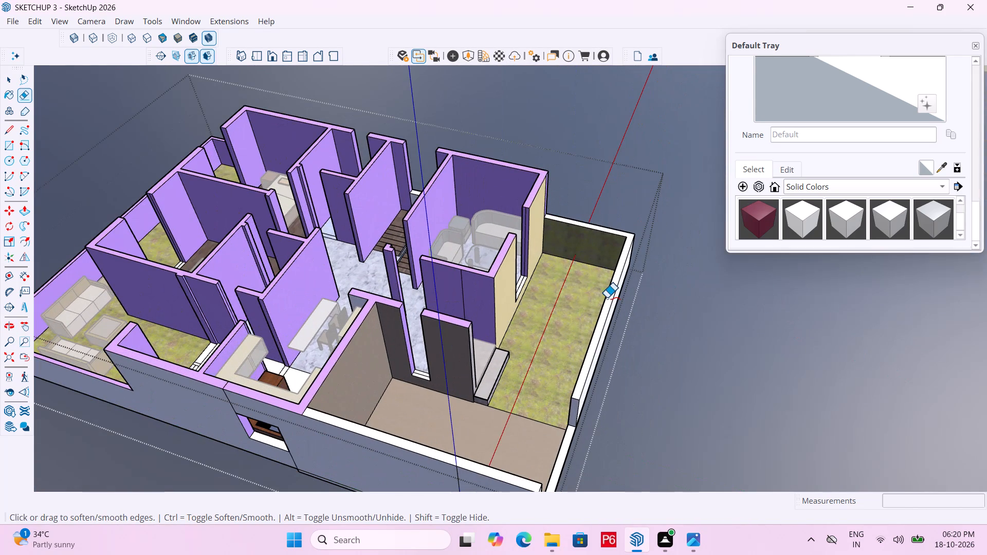
{"action": "key", "text": "space"}
{"action": "scroll", "coordinate": [643, 234], "scroll_direction": "up", "scroll_amount": 5}
{"action": "double_click", "coordinate": [590, 244]}
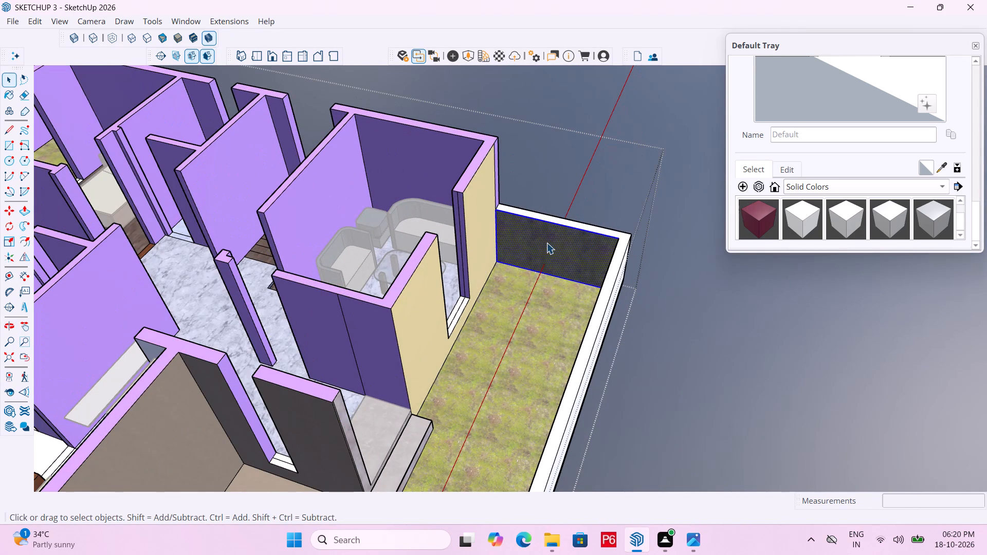
{"action": "key", "text": "p"}
{"action": "left_click", "coordinate": [546, 243]}
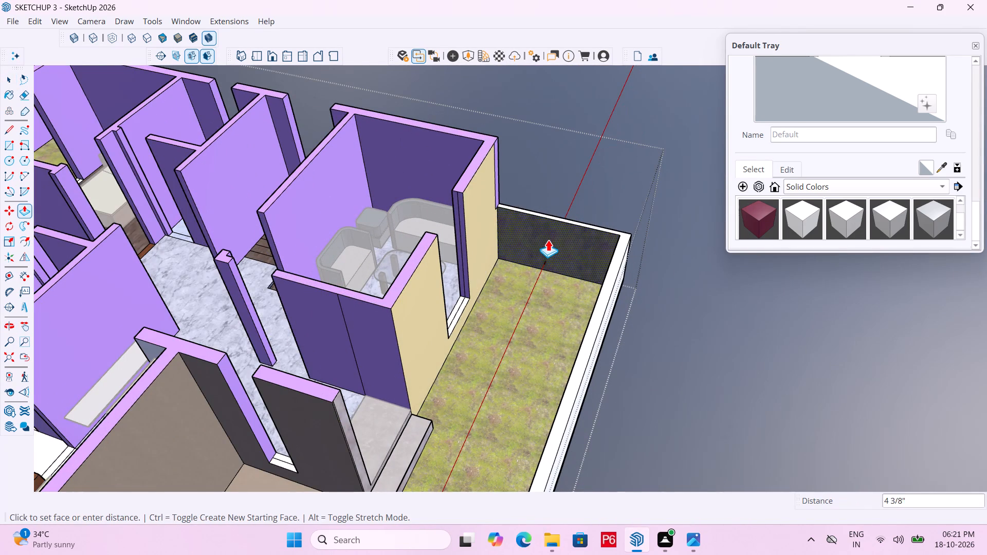
{"action": "middle_click_drag", "start_coordinate": [547, 239], "coordinate": [463, 260]}
{"action": "scroll", "coordinate": [487, 254], "scroll_direction": "up", "scroll_amount": 8}
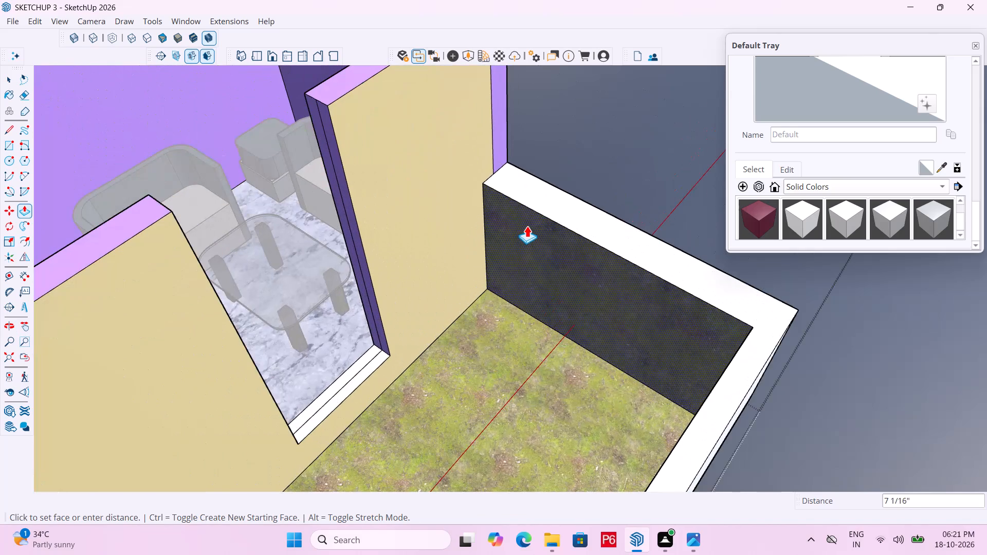
{"action": "left_click", "coordinate": [538, 202]}
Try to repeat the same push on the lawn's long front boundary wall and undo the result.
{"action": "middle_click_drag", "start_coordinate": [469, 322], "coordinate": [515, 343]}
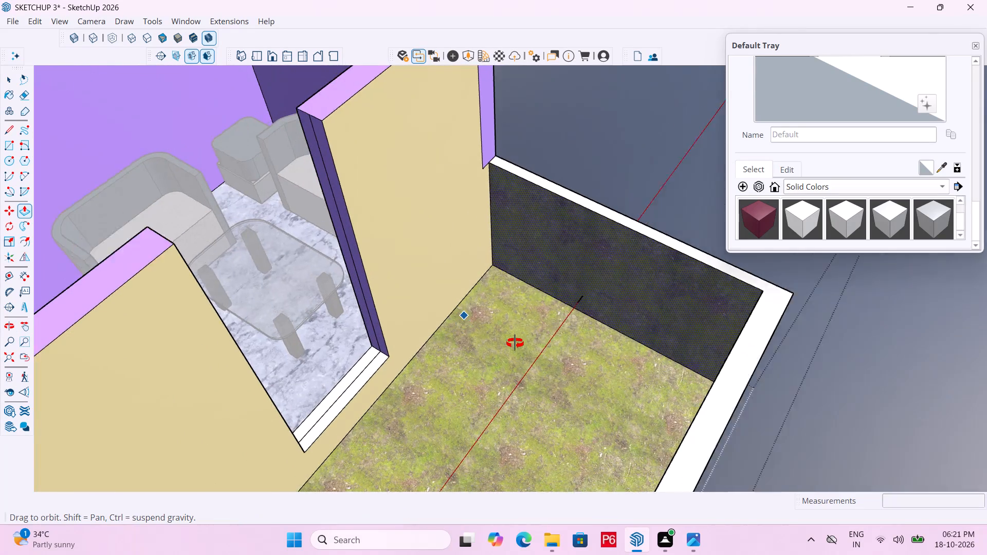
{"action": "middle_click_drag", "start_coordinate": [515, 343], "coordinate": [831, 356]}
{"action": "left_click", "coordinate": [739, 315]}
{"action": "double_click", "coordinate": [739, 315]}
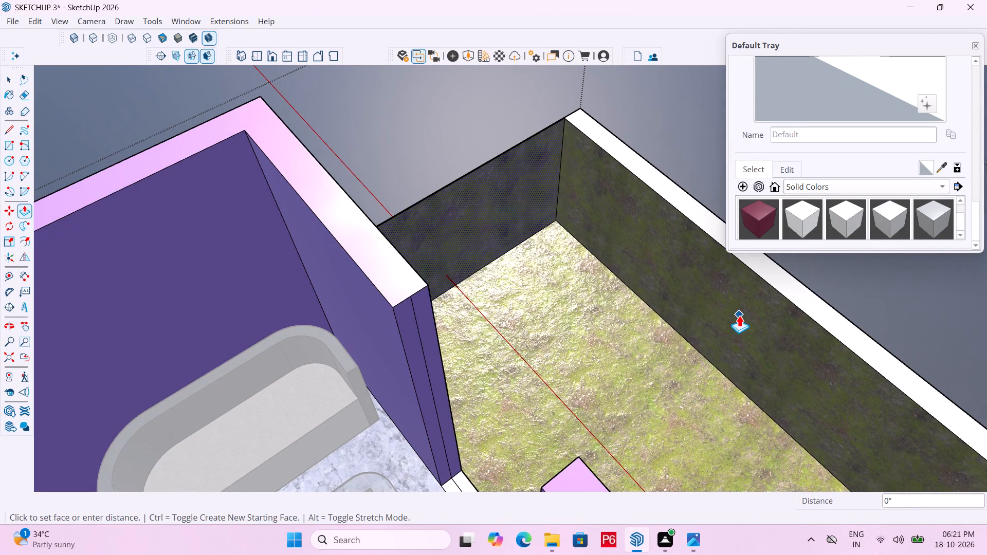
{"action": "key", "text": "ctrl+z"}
Select the inner face of the lawn's long front boundary wall and push it outward by the same Push/Pull distance.
{"action": "key", "text": "space"}
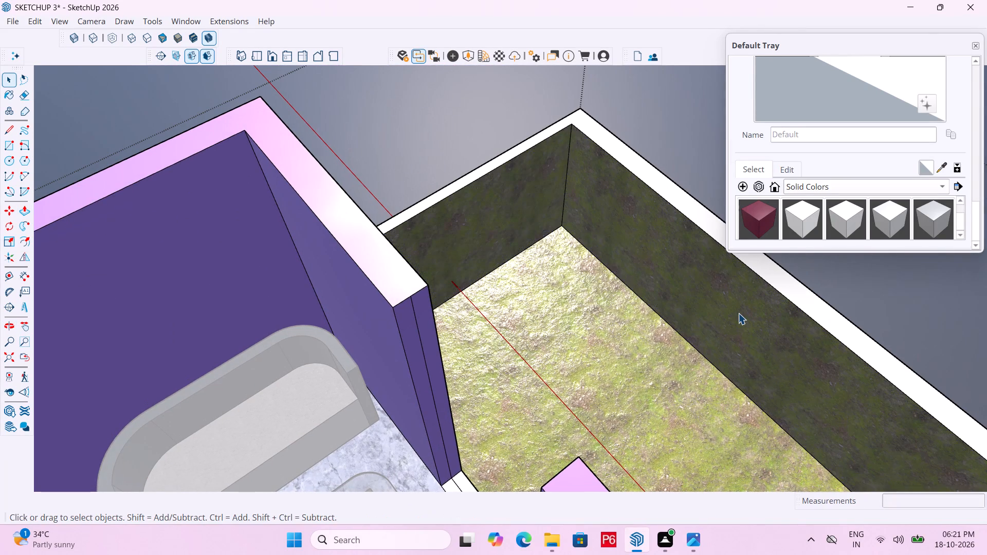
{"action": "left_click", "coordinate": [738, 313]}
{"action": "key", "text": "p"}
{"action": "double_click", "coordinate": [738, 313]}
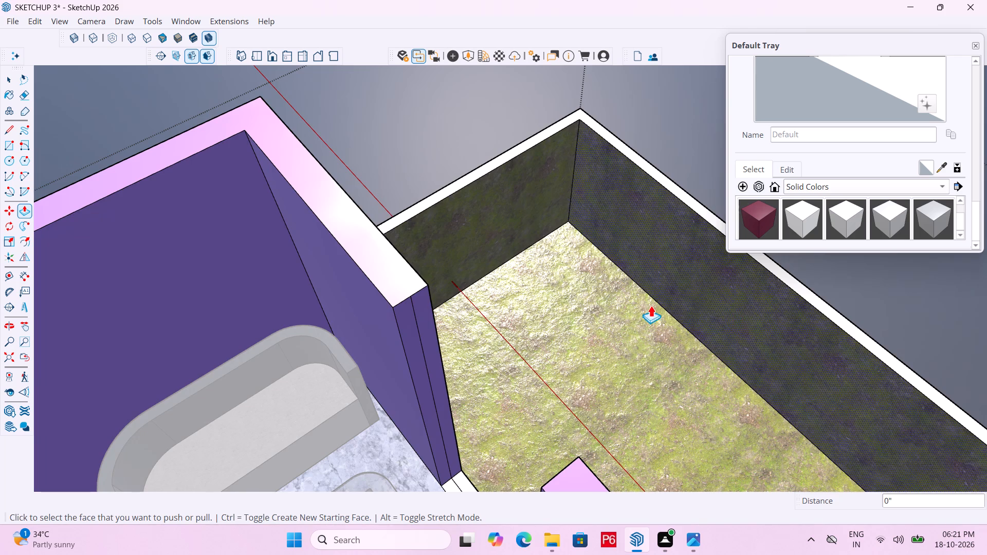
Save the model with the thinned lawn boundary walls.
{"action": "scroll", "coordinate": [585, 304], "scroll_direction": "down", "scroll_amount": 6}
{"action": "middle_click_drag", "start_coordinate": [865, 307], "coordinate": [381, 298]}
{"action": "scroll", "coordinate": [835, 309], "scroll_direction": "down", "scroll_amount": 1}
{"action": "scroll", "coordinate": [638, 305], "scroll_direction": "down", "scroll_amount": 4}
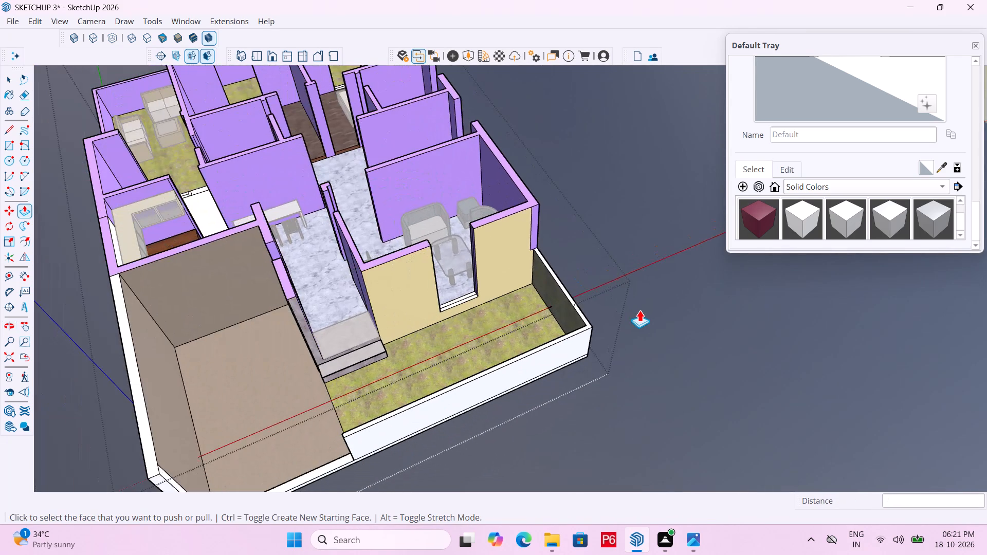
{"action": "key", "text": "ctrl+s"}
{"action": "key", "text": "ctrl+s"}
{"action": "key", "text": "ctrl+s"}
{"action": "key", "text": "ctrl+s"}
{"action": "key", "text": "ctrl+s"}
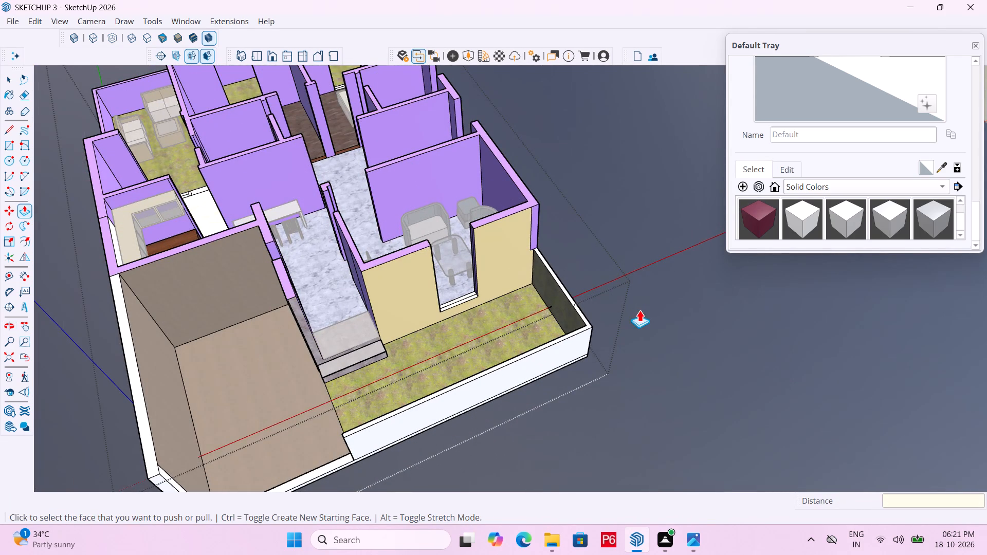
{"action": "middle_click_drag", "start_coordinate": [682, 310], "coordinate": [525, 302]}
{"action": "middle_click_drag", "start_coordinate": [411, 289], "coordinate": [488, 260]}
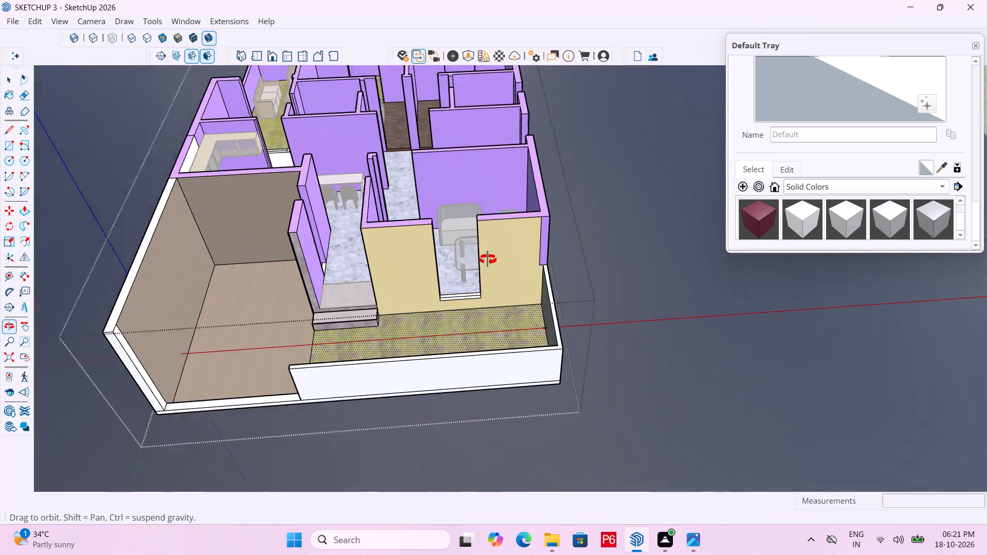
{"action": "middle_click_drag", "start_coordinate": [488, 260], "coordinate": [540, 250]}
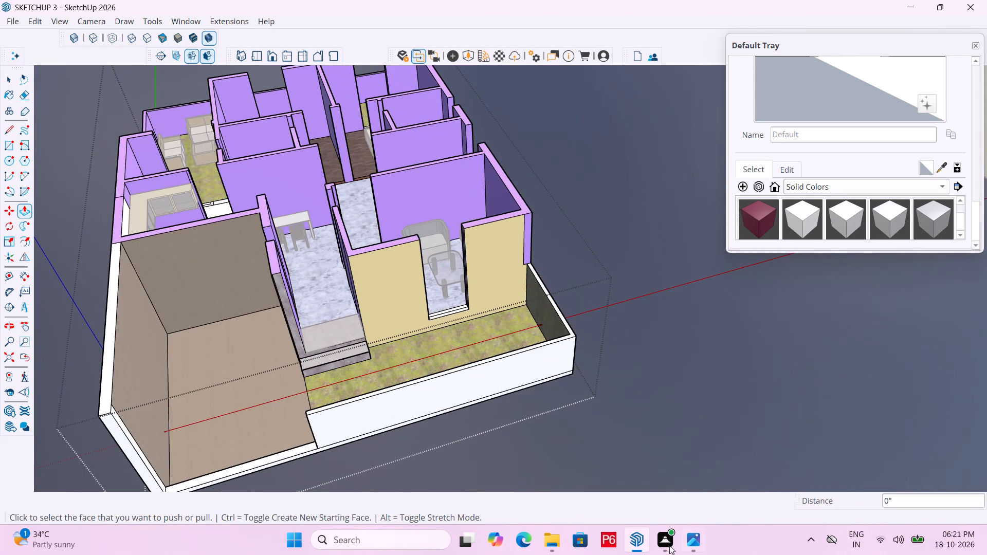
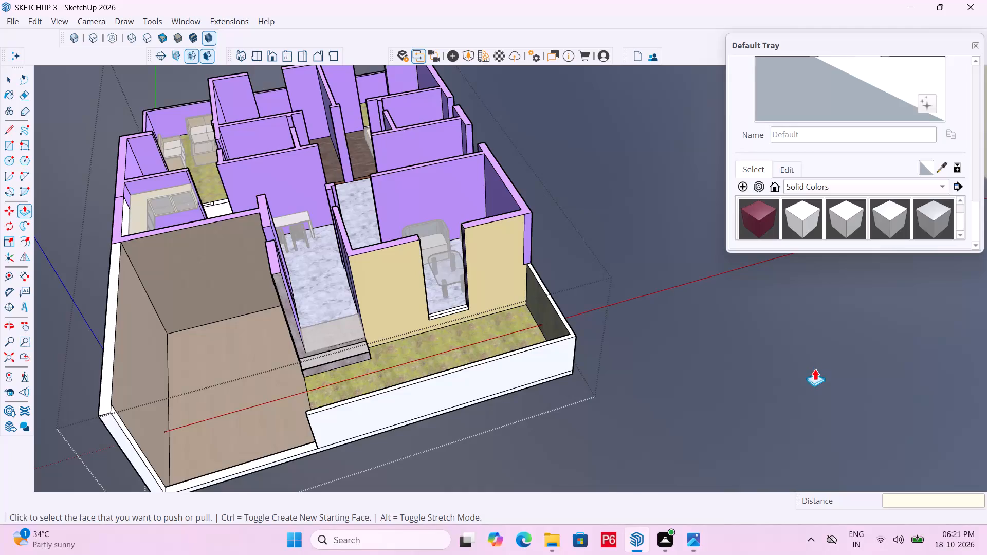
Examine the entrance steps, the adjoining front walls and the lawn boundary from several angles.
{"action": "scroll", "coordinate": [647, 307], "scroll_direction": "down", "scroll_amount": 5}
{"action": "scroll", "coordinate": [239, 256], "scroll_direction": "up", "scroll_amount": 2}
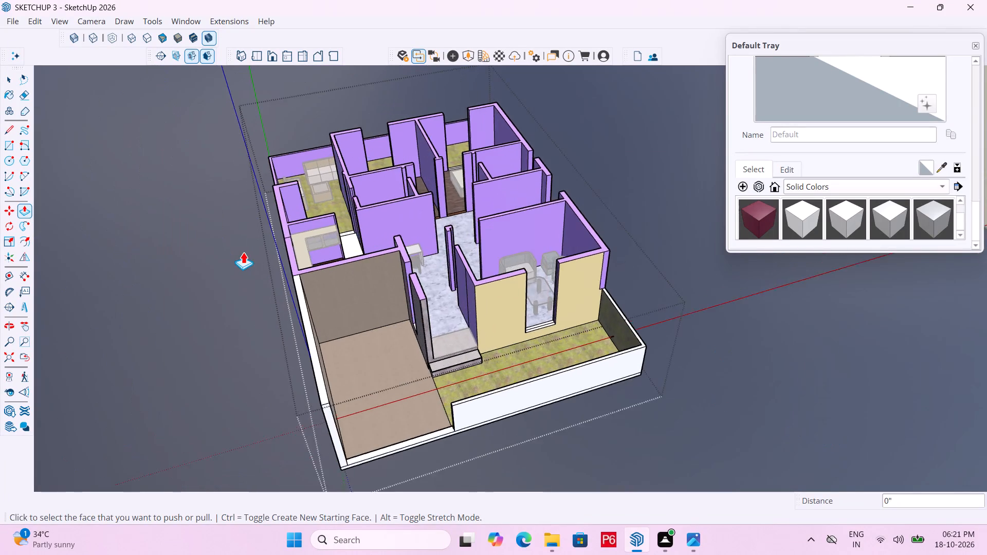
{"action": "scroll", "coordinate": [243, 252], "scroll_direction": "up", "scroll_amount": 4}
{"action": "scroll", "coordinate": [700, 402], "scroll_direction": "up", "scroll_amount": 4}
{"action": "scroll", "coordinate": [506, 324], "scroll_direction": "up", "scroll_amount": 2}
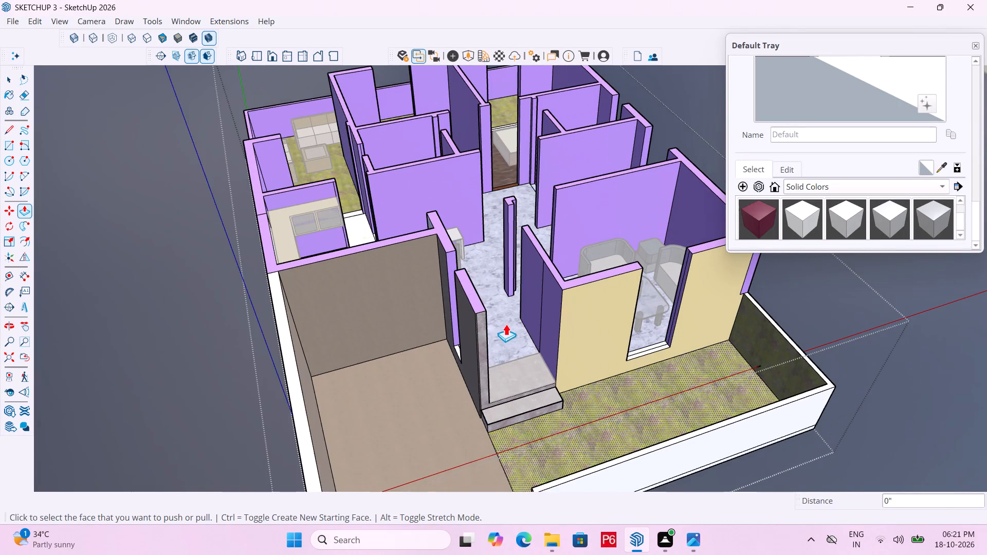
{"action": "scroll", "coordinate": [506, 324], "scroll_direction": "up", "scroll_amount": 5}
{"action": "middle_click_drag", "start_coordinate": [703, 322], "coordinate": [543, 314]}
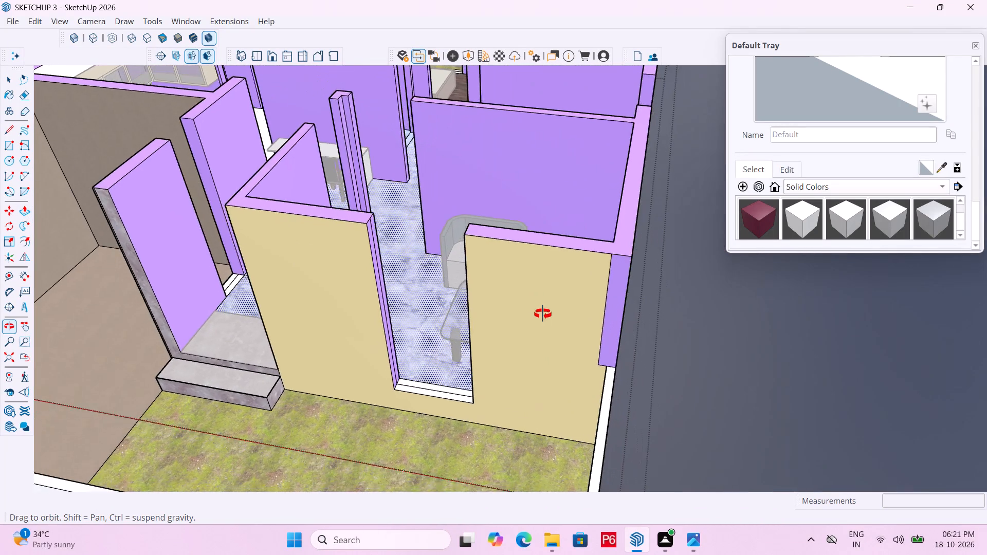
{"action": "middle_click_drag", "start_coordinate": [543, 314], "coordinate": [646, 285]}
{"action": "scroll", "coordinate": [244, 296], "scroll_direction": "up", "scroll_amount": 6}
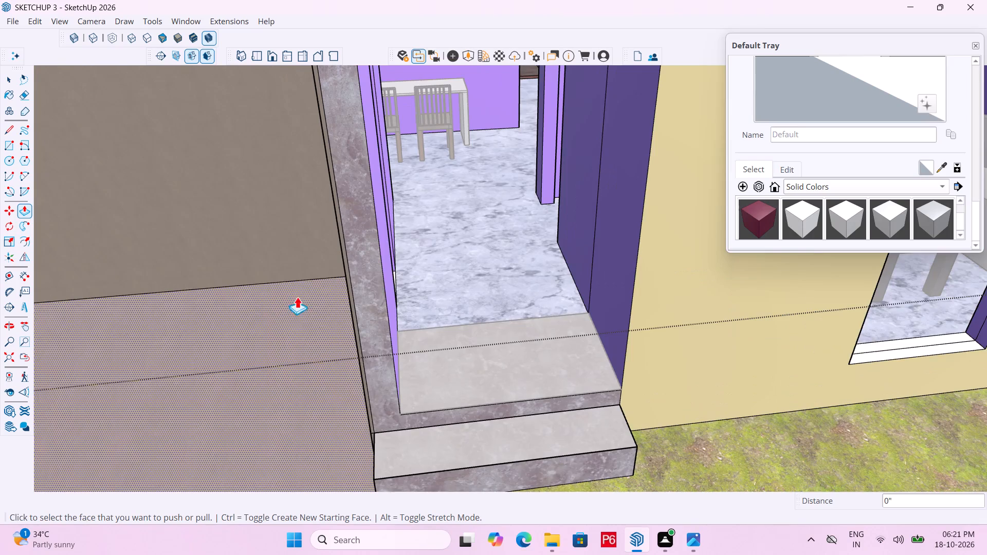
{"action": "middle_click_drag", "start_coordinate": [397, 297], "coordinate": [929, 205]}
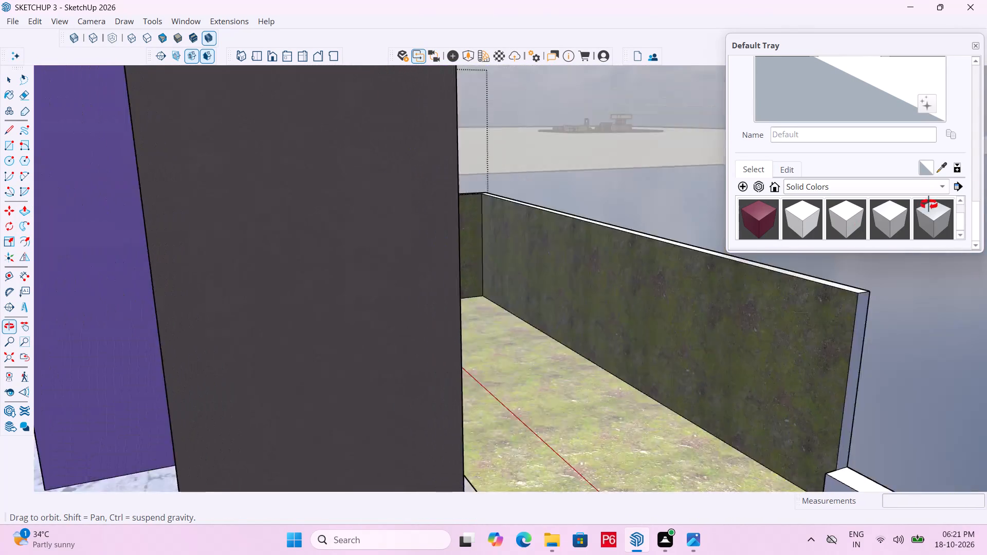
{"action": "middle_click_drag", "start_coordinate": [929, 205], "coordinate": [581, 306]}
{"action": "scroll", "coordinate": [758, 317], "scroll_direction": "down", "scroll_amount": 4}
Save the model, leave the wall group's editing mode and save again.
{"action": "key", "text": "ctrl+s"}
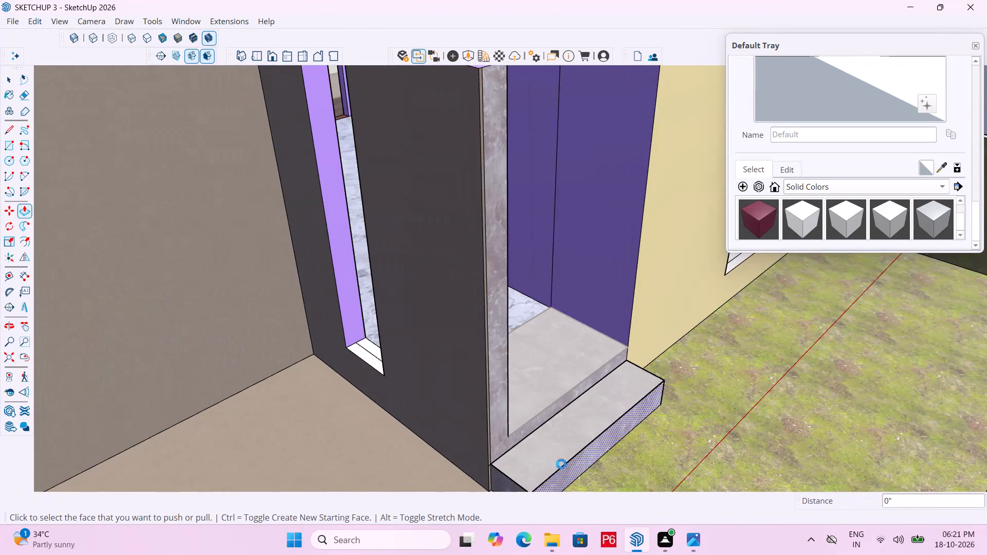
{"action": "key", "text": "ctrl+s"}
{"action": "key", "text": "ctrl+s"}
{"action": "key", "text": "ctrl+s"}
{"action": "key", "text": "ctrl+s"}
{"action": "key", "text": "ctrl+s"}
{"action": "scroll", "coordinate": [628, 371], "scroll_direction": "down", "scroll_amount": 4, "text": "ctrl"}
{"action": "key", "text": "ctrl+s"}
{"action": "key", "text": "ctrl+s"}
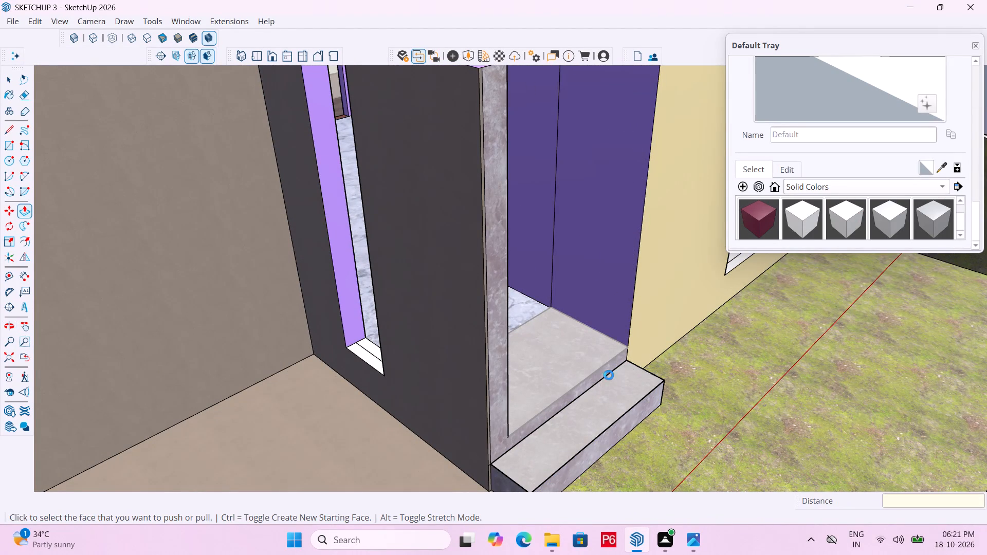
{"action": "key", "text": "space"}
{"action": "scroll", "coordinate": [701, 311], "scroll_direction": "down", "scroll_amount": 5}
{"action": "scroll", "coordinate": [532, 356], "scroll_direction": "down", "scroll_amount": 6}
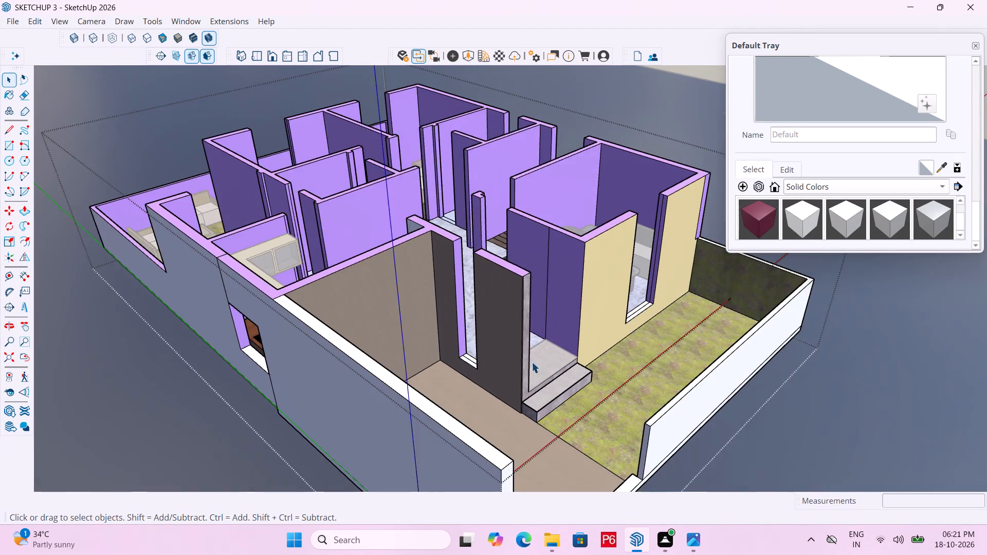
{"action": "scroll", "coordinate": [544, 369], "scroll_direction": "down", "scroll_amount": 4}
{"action": "triple_click", "coordinate": [888, 371]}
{"action": "triple_click", "coordinate": [888, 371]}
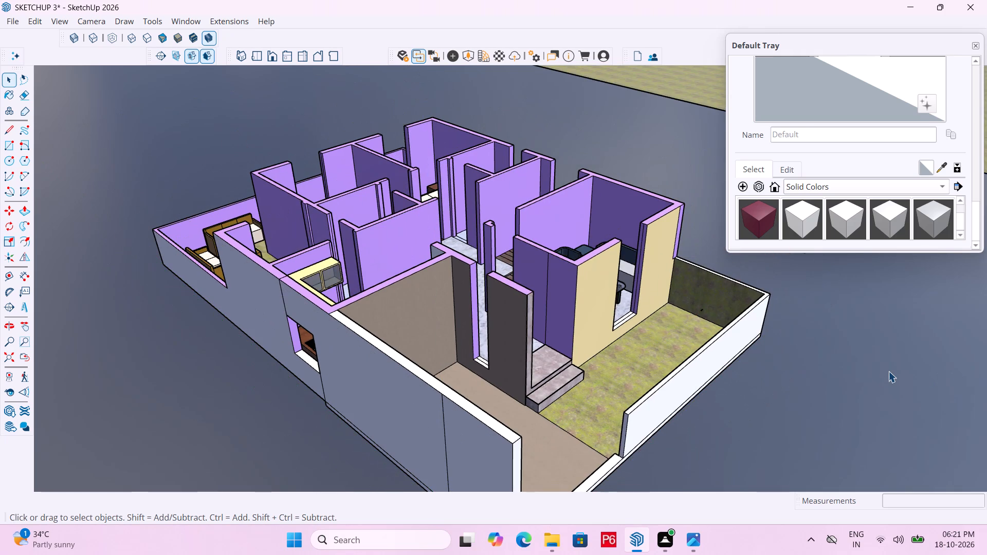
{"action": "double_click", "coordinate": [888, 371]}
{"action": "key", "text": "ctrl+s"}
{"action": "key", "text": "ctrl+s"}
{"action": "key", "text": "ctrl+s"}
{"action": "key", "text": "ctrl+s"}
{"action": "key", "text": "ctrl+s"}
{"action": "key", "text": "ctrl+s"}
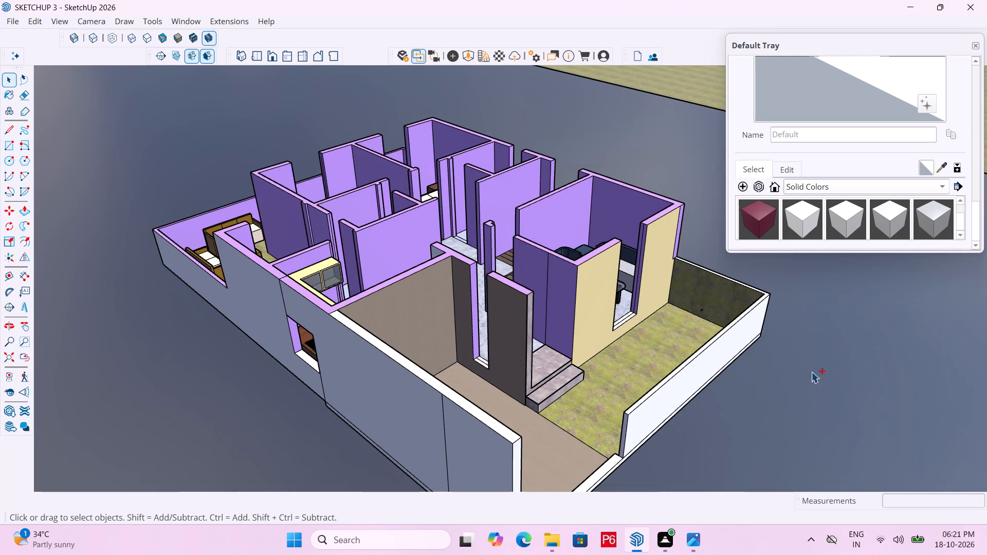
Open the wall group and draw a line across the entrance wall's end face at step height, dividing it from the riser.
{"action": "scroll", "coordinate": [523, 339], "scroll_direction": "up", "scroll_amount": 13}
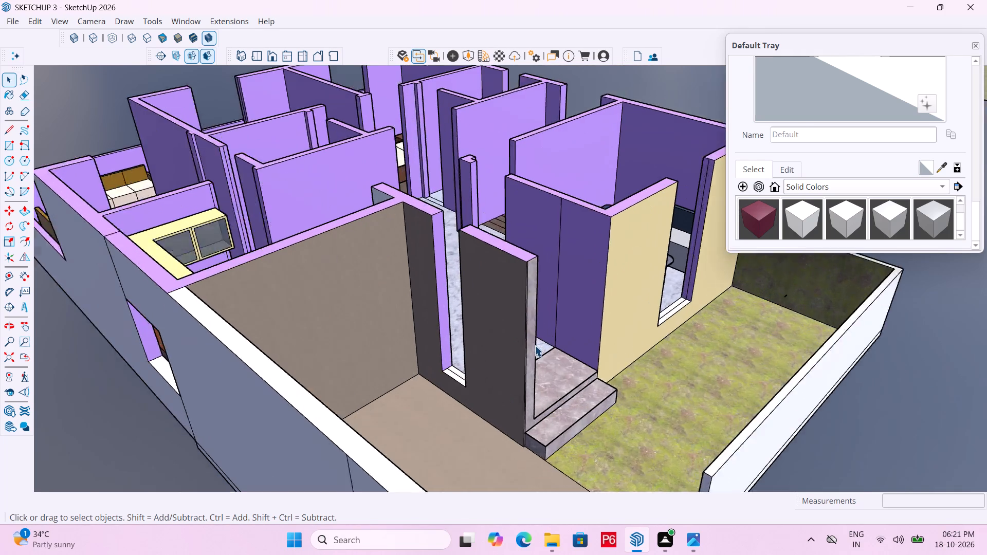
{"action": "scroll", "coordinate": [535, 345], "scroll_direction": "up", "scroll_amount": 2}
{"action": "middle_click_drag", "start_coordinate": [532, 390], "coordinate": [470, 378]}
{"action": "scroll", "coordinate": [470, 378], "scroll_direction": "up", "scroll_amount": 5}
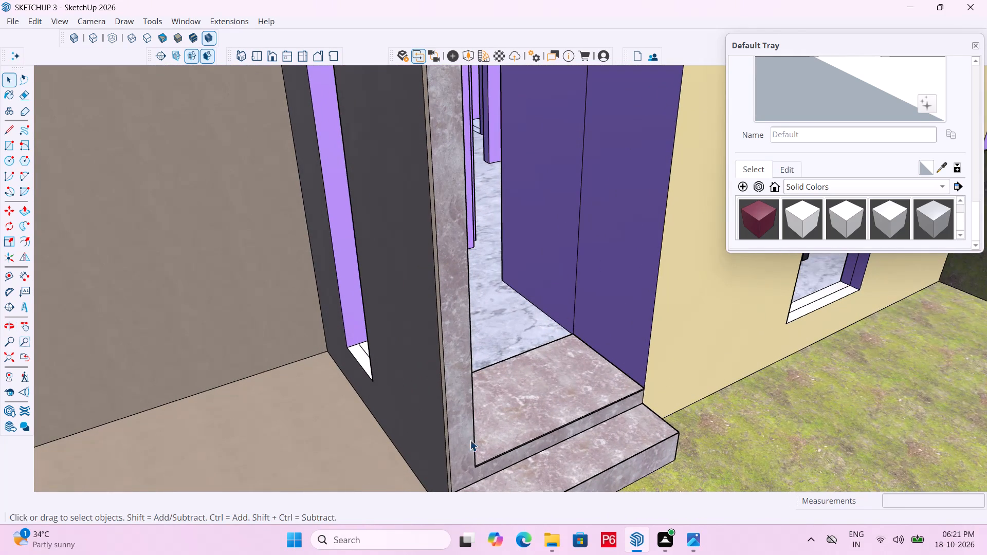
{"action": "double_click", "coordinate": [464, 443]}
{"action": "left_click", "coordinate": [463, 431]}
{"action": "triple_click", "coordinate": [461, 422]}
{"action": "triple_click", "coordinate": [465, 411]}
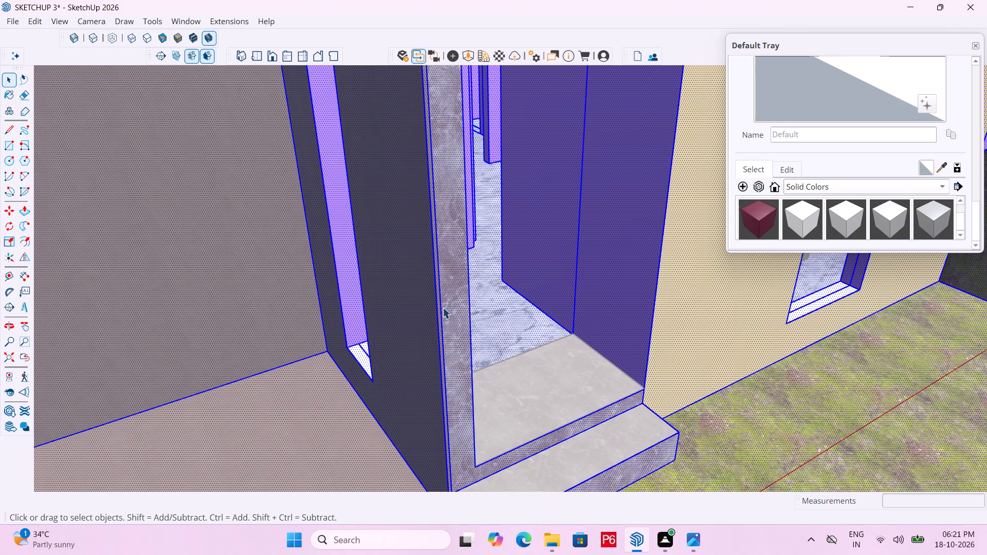
{"action": "double_click", "coordinate": [454, 312]}
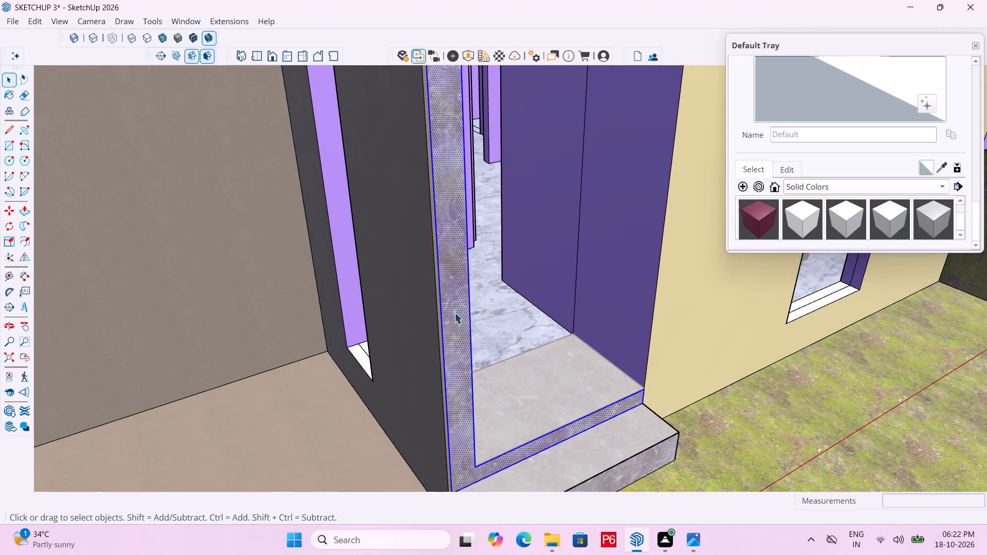
{"action": "double_click", "coordinate": [454, 301]}
{"action": "scroll", "coordinate": [438, 261], "scroll_direction": "down", "scroll_amount": 5}
{"action": "scroll", "coordinate": [476, 386], "scroll_direction": "up", "scroll_amount": 3}
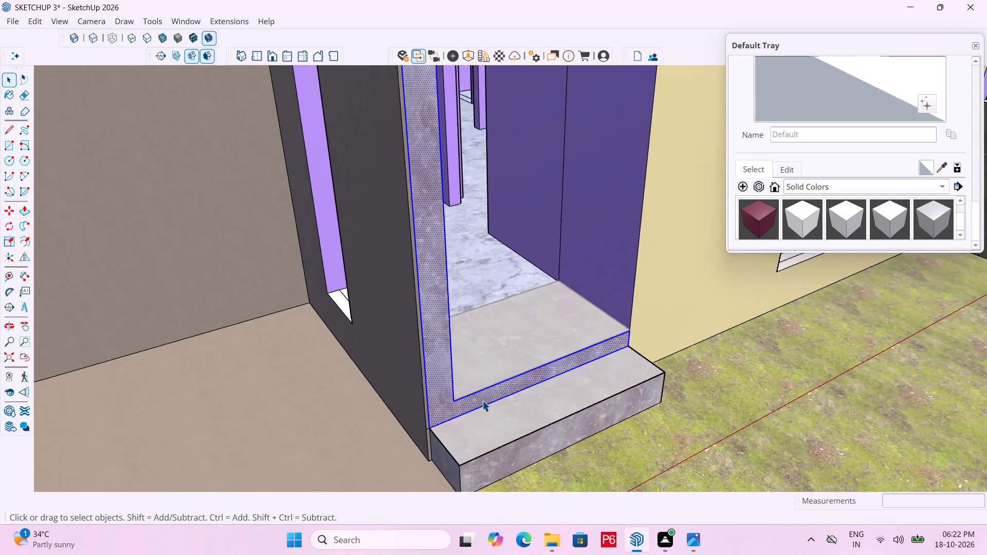
{"action": "scroll", "coordinate": [482, 400], "scroll_direction": "up", "scroll_amount": 6}
{"action": "key", "text": "l"}
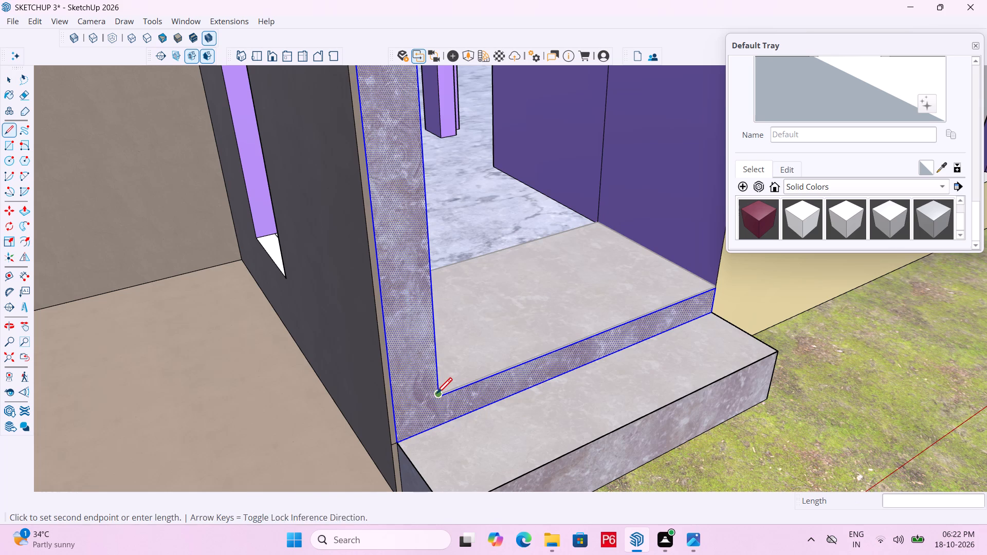
{"action": "left_click", "coordinate": [436, 395]}
{"action": "left_click", "coordinate": [392, 410]}
{"action": "key", "text": "Escape"}
{"action": "scroll", "coordinate": [438, 372], "scroll_direction": "down", "scroll_amount": 7}
{"action": "scroll", "coordinate": [506, 255], "scroll_direction": "down", "scroll_amount": 8}
Save the model with the divided entrance wall face.
{"action": "key", "text": "ctrl+s"}
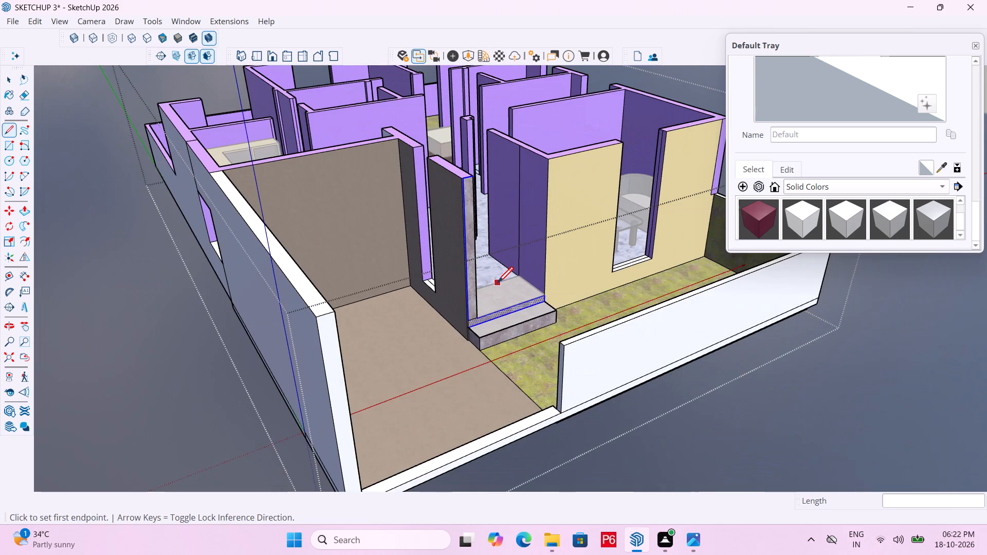
{"action": "key", "text": "ctrl+s"}
{"action": "key", "text": "ctrl+s"}
{"action": "key", "text": "ctrl+s"}
{"action": "key", "text": "ctrl+s"}
{"action": "key", "text": "ctrl+s"}
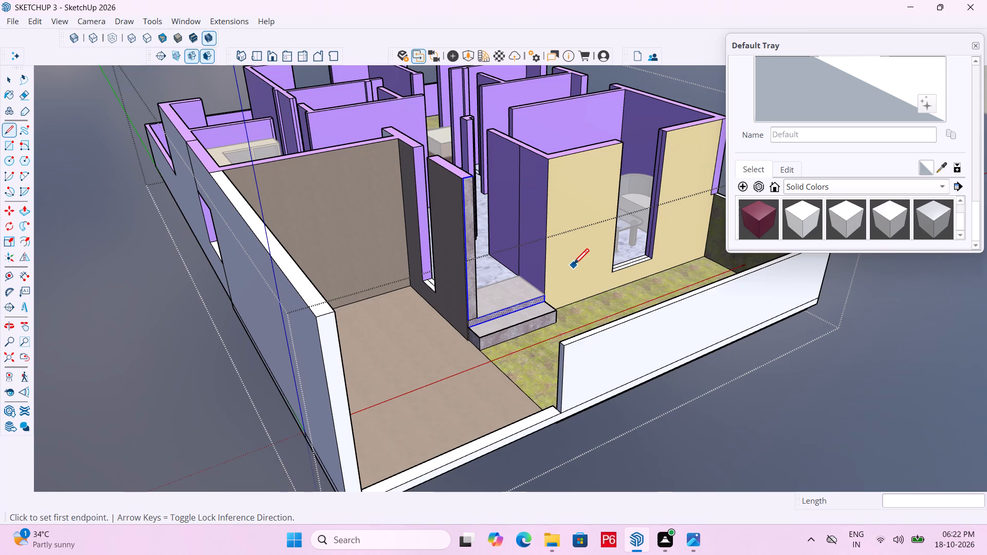
Sample the front wall's D02_Buttercup_Glow1 material and paint the end face of the entrance wall with it.
{"action": "key", "text": "b"}
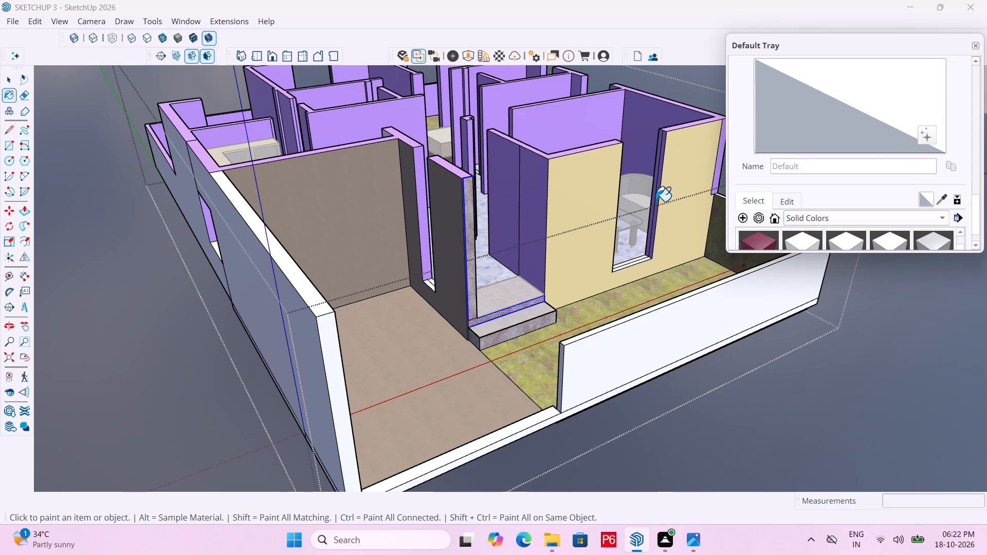
{"action": "left_click", "coordinate": [946, 198]}
{"action": "left_click", "coordinate": [599, 221]}
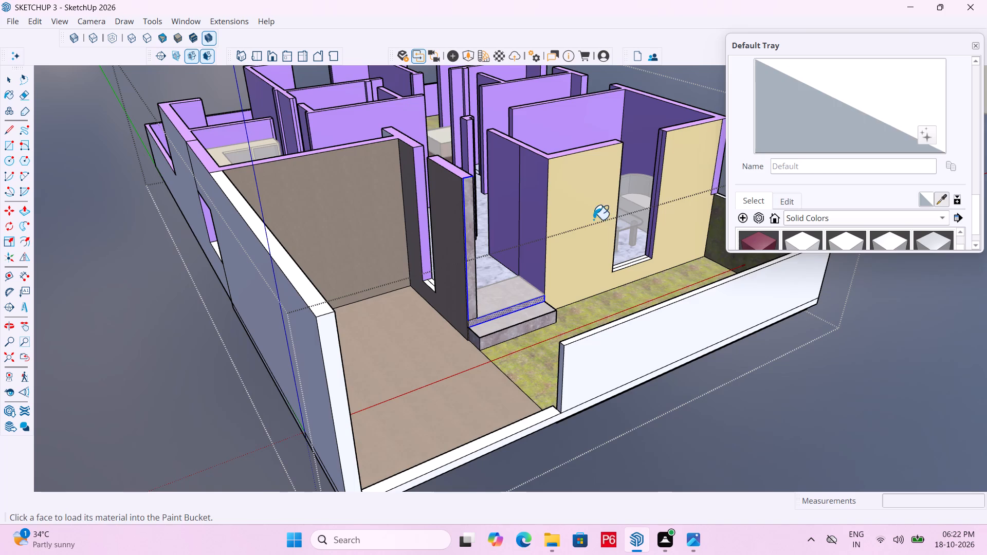
{"action": "scroll", "coordinate": [455, 275], "scroll_direction": "up", "scroll_amount": 6}
{"action": "left_click", "coordinate": [467, 300]}
{"action": "scroll", "coordinate": [410, 328], "scroll_direction": "down", "scroll_amount": 7}
{"action": "scroll", "coordinate": [489, 347], "scroll_direction": "down", "scroll_amount": 2}
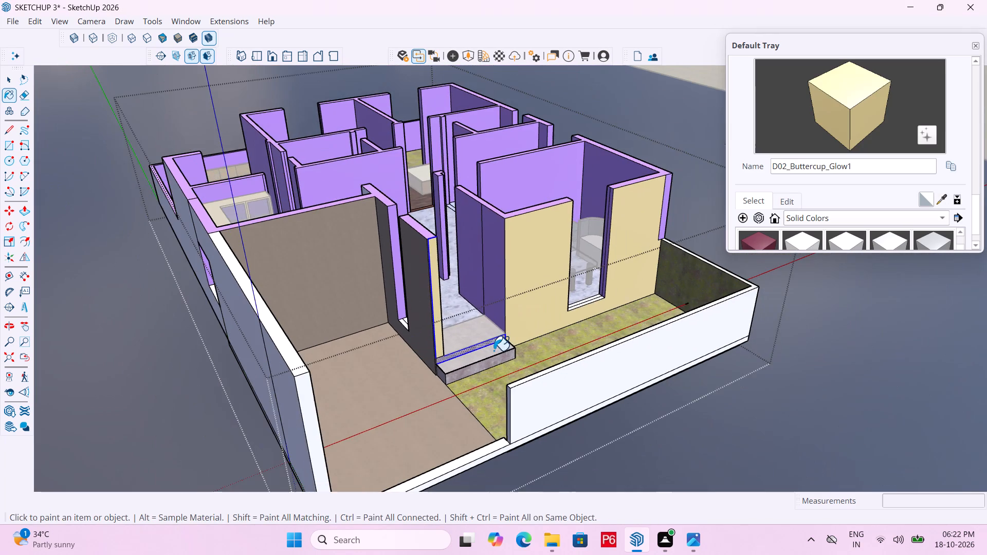
Leave the wall group's editing mode and save the model.
{"action": "key", "text": "space"}
{"action": "double_click", "coordinate": [797, 376]}
{"action": "key", "text": "ctrl+s"}
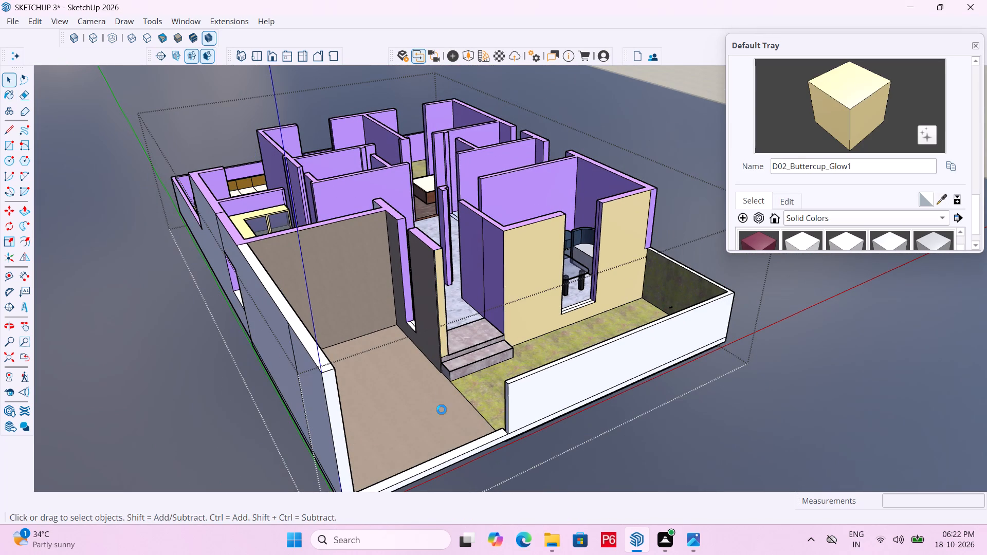
{"action": "key", "text": "ctrl+s"}
{"action": "key", "text": "ctrl+s"}
{"action": "key", "text": "ctrl+s"}
Open the wall group and paint the white kitchen wall face behind the upper cabinets with the sampled J02_Lavender_Veil material.
{"action": "middle_click_drag", "start_coordinate": [360, 252], "coordinate": [137, 304]}
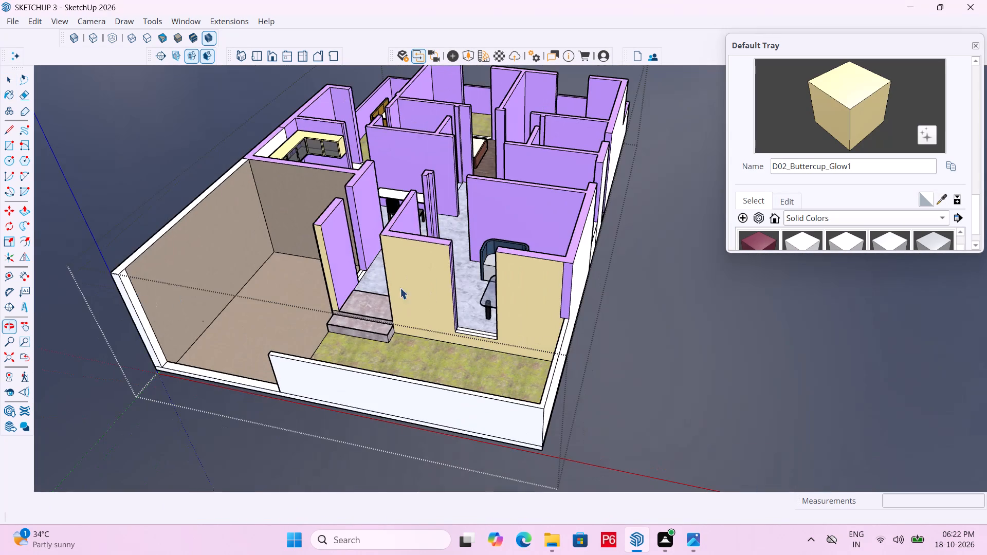
{"action": "scroll", "coordinate": [635, 315], "scroll_direction": "down", "scroll_amount": 3}
{"action": "middle_click_drag", "start_coordinate": [518, 296], "coordinate": [489, 299]}
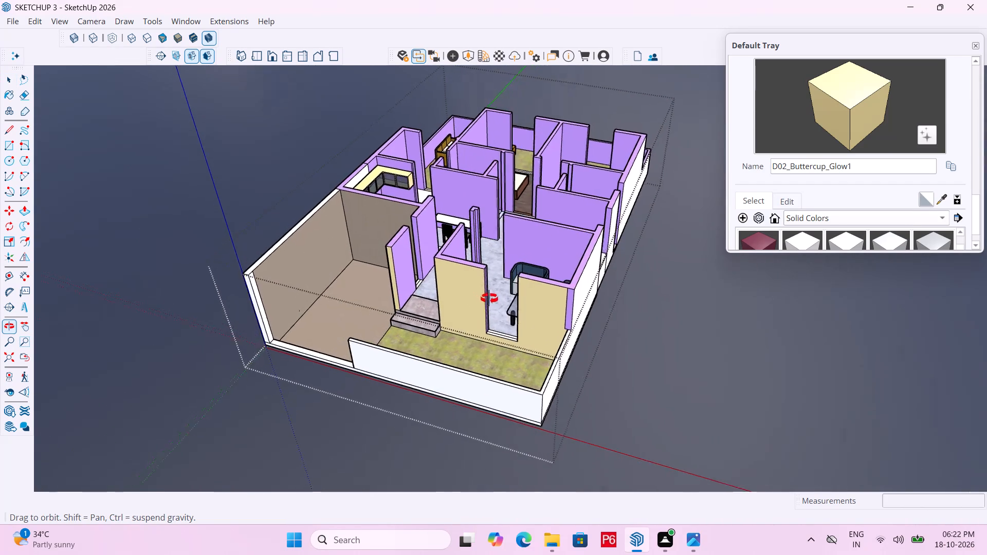
{"action": "middle_click_drag", "start_coordinate": [489, 299], "coordinate": [492, 322]}
{"action": "scroll", "coordinate": [363, 154], "scroll_direction": "up", "scroll_amount": 11}
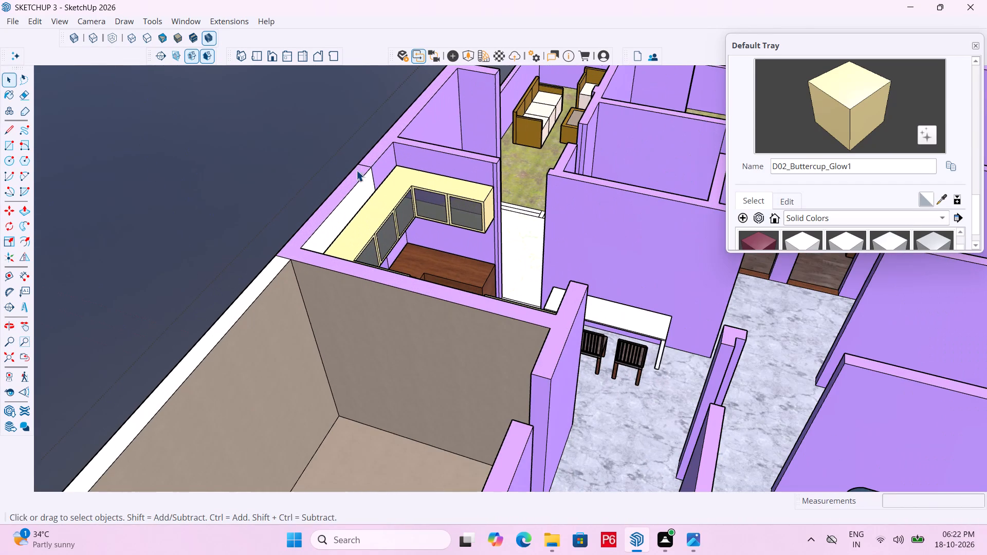
{"action": "scroll", "coordinate": [361, 196], "scroll_direction": "up", "scroll_amount": 6}
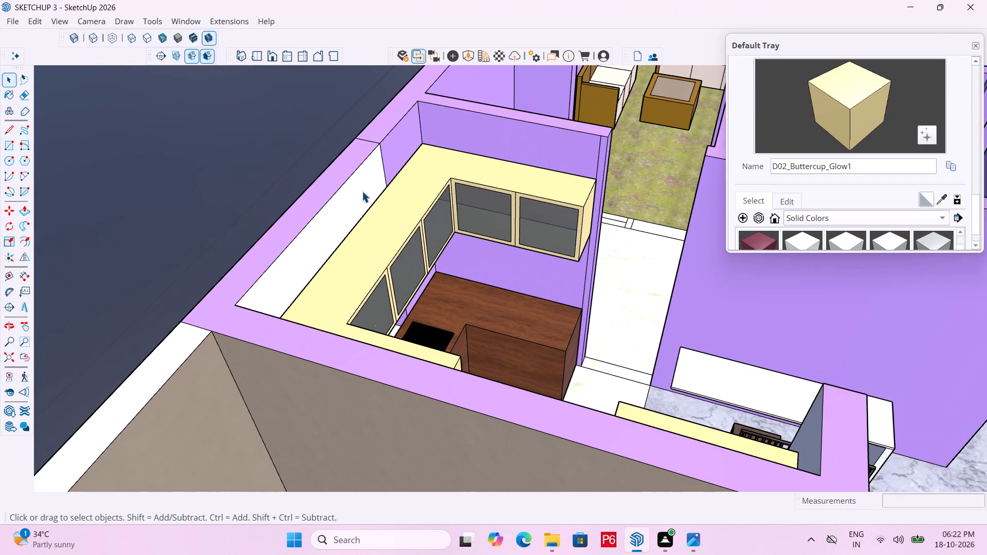
{"action": "left_click", "coordinate": [370, 185]}
{"action": "double_click", "coordinate": [370, 183]}
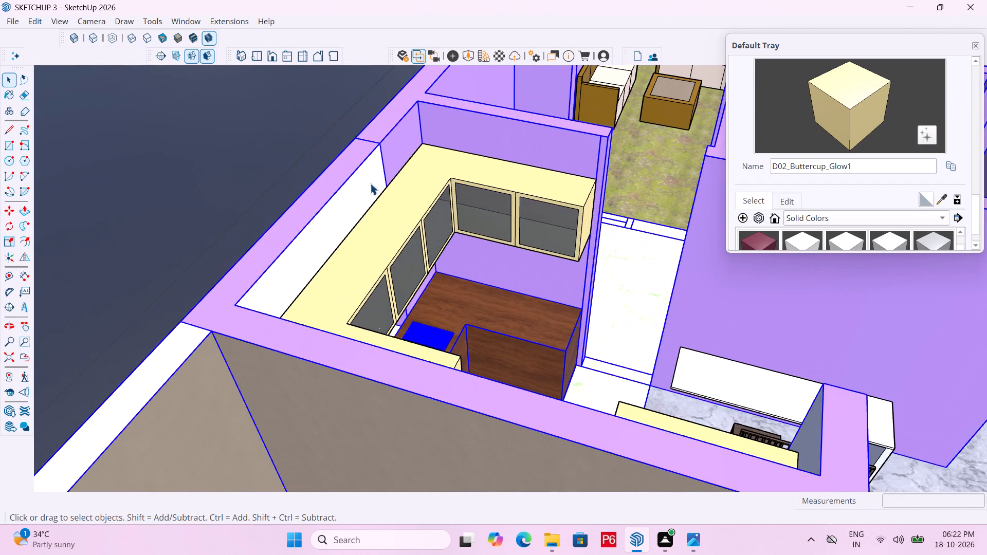
{"action": "left_click", "coordinate": [360, 180]}
{"action": "left_click", "coordinate": [359, 179]}
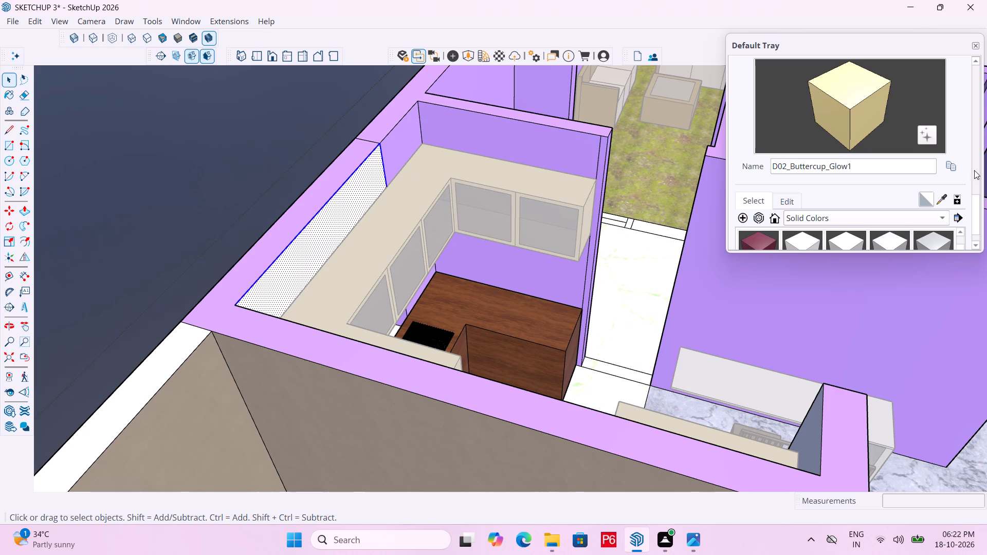
{"action": "left_click", "coordinate": [943, 195]}
{"action": "double_click", "coordinate": [470, 140]}
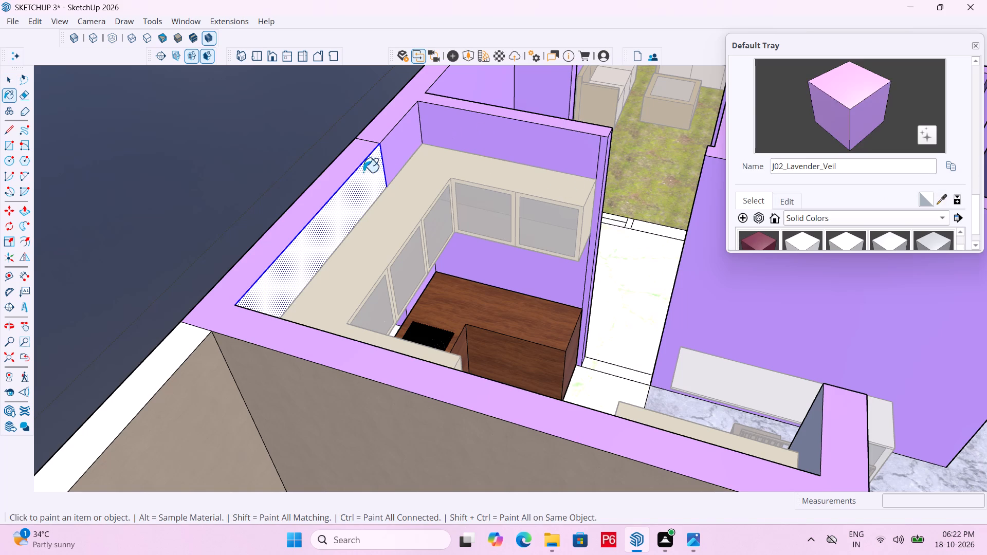
{"action": "left_click", "coordinate": [360, 176]}
Save the model, leave the wall group's editing mode and save again.
{"action": "scroll", "coordinate": [356, 135], "scroll_direction": "down", "scroll_amount": 6}
{"action": "middle_click_drag", "start_coordinate": [431, 218], "coordinate": [216, 180]}
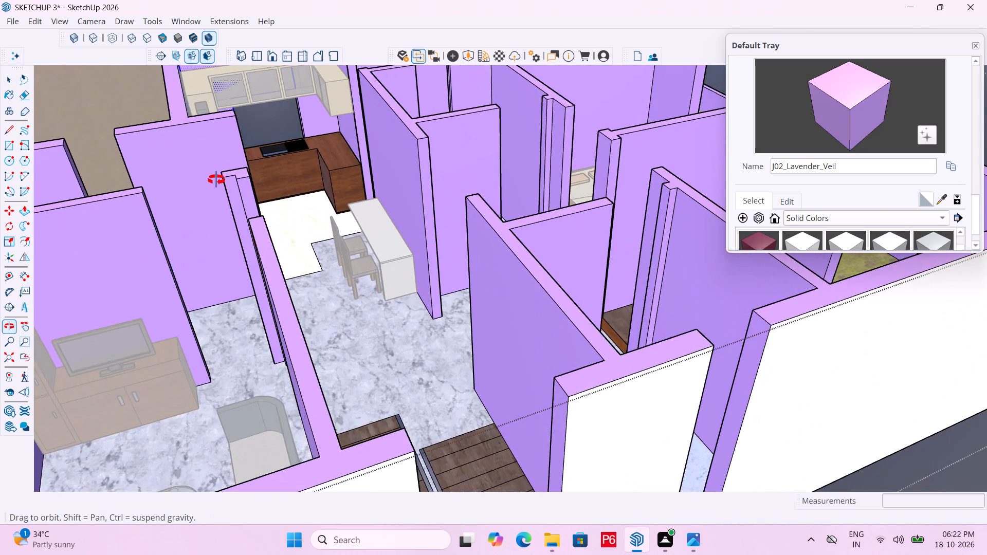
{"action": "middle_click_drag", "start_coordinate": [216, 180], "coordinate": [289, 220]}
{"action": "scroll", "coordinate": [461, 205], "scroll_direction": "down", "scroll_amount": 5}
{"action": "middle_click_drag", "start_coordinate": [386, 250], "coordinate": [388, 254]}
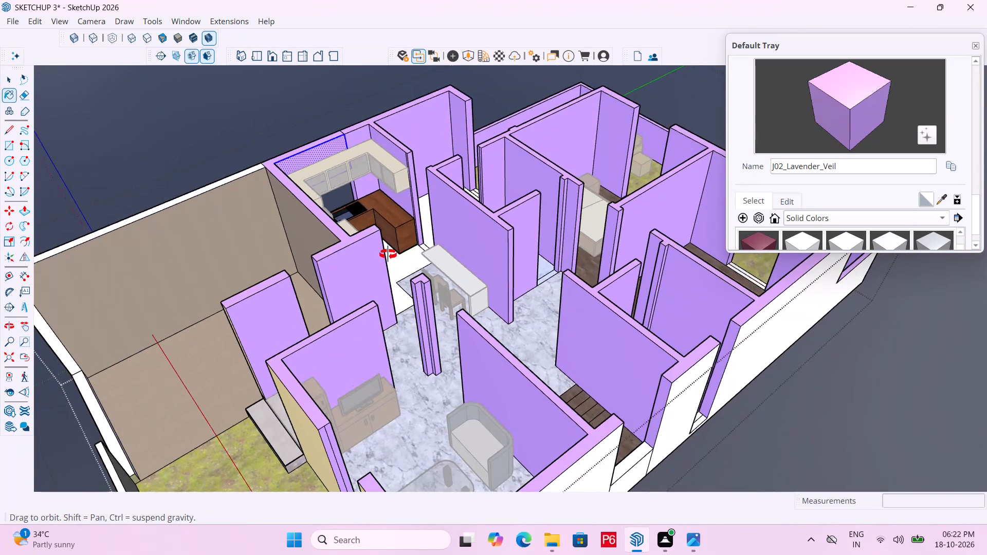
{"action": "middle_click_drag", "start_coordinate": [388, 254], "coordinate": [392, 267]}
{"action": "key", "text": "ctrl+s"}
{"action": "key", "text": "ctrl+s"}
{"action": "key", "text": "ctrl+s"}
{"action": "key", "text": "ctrl+s"}
{"action": "scroll", "coordinate": [399, 261], "scroll_direction": "down", "scroll_amount": 4}
{"action": "key", "text": "space"}
{"action": "double_click", "coordinate": [737, 359]}
{"action": "scroll", "coordinate": [594, 221], "scroll_direction": "down", "scroll_amount": 2}
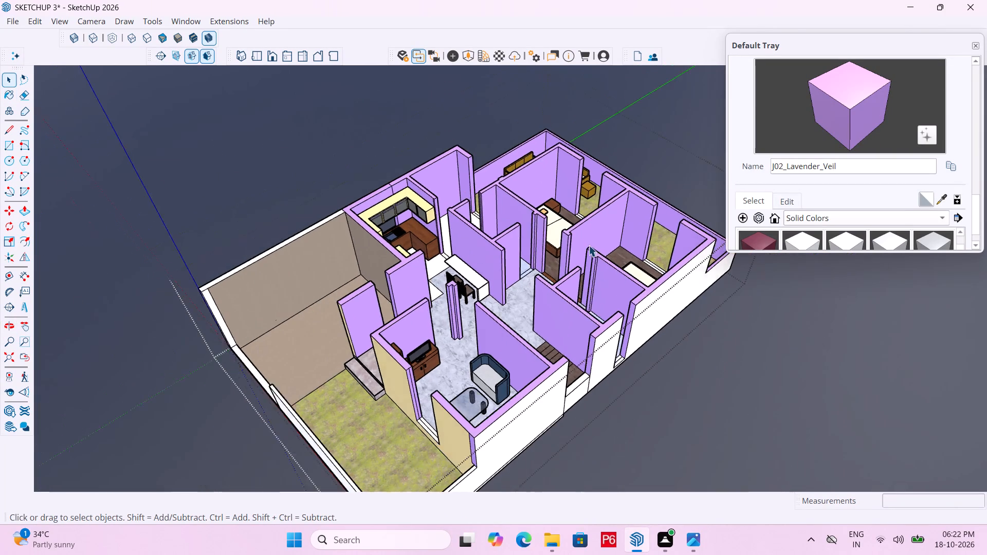
{"action": "scroll", "coordinate": [589, 245], "scroll_direction": "down", "scroll_amount": 2}
{"action": "key", "text": "ctrl+s"}
{"action": "key", "text": "ctrl+s"}
{"action": "key", "text": "ctrl+s"}
{"action": "key", "text": "ctrl+s"}
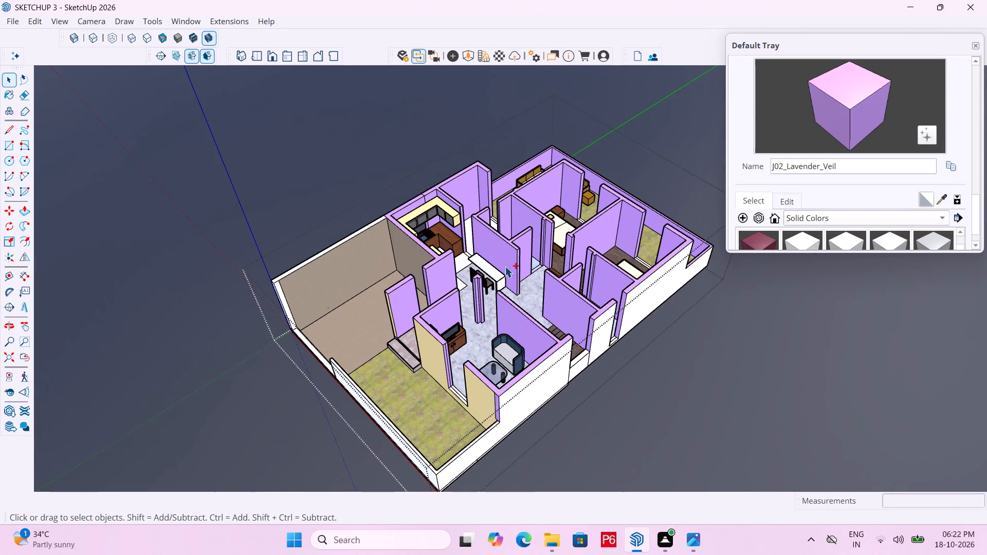
{"action": "key", "text": "ctrl+s"}
{"action": "key", "text": "ctrl+s"}
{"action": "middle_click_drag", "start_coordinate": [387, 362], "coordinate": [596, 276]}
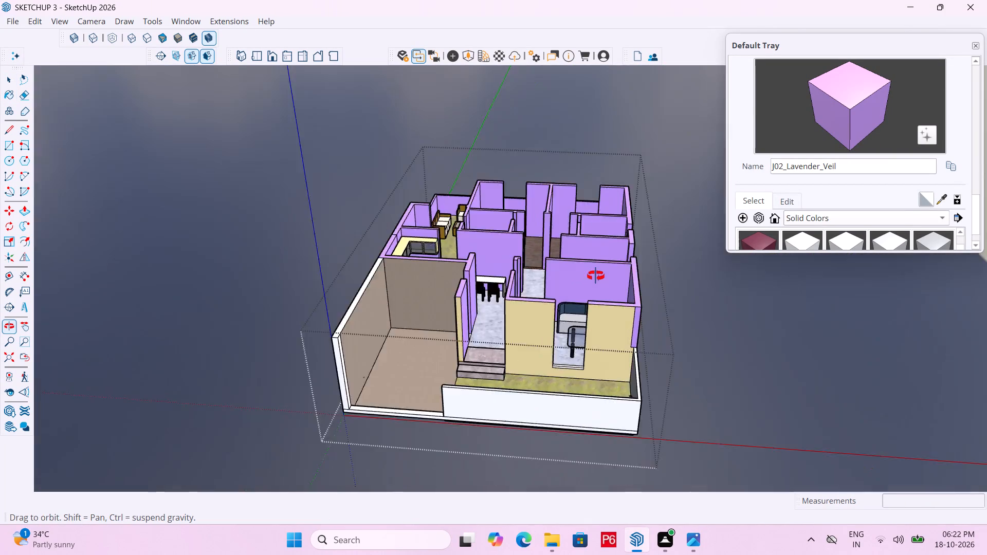
Examine the walls around the entrance passage, the dining area and the front living room.
{"action": "middle_click_drag", "start_coordinate": [596, 276], "coordinate": [625, 306]}
{"action": "scroll", "coordinate": [519, 316], "scroll_direction": "up", "scroll_amount": 5}
{"action": "middle_click_drag", "start_coordinate": [534, 326], "coordinate": [406, 380]}
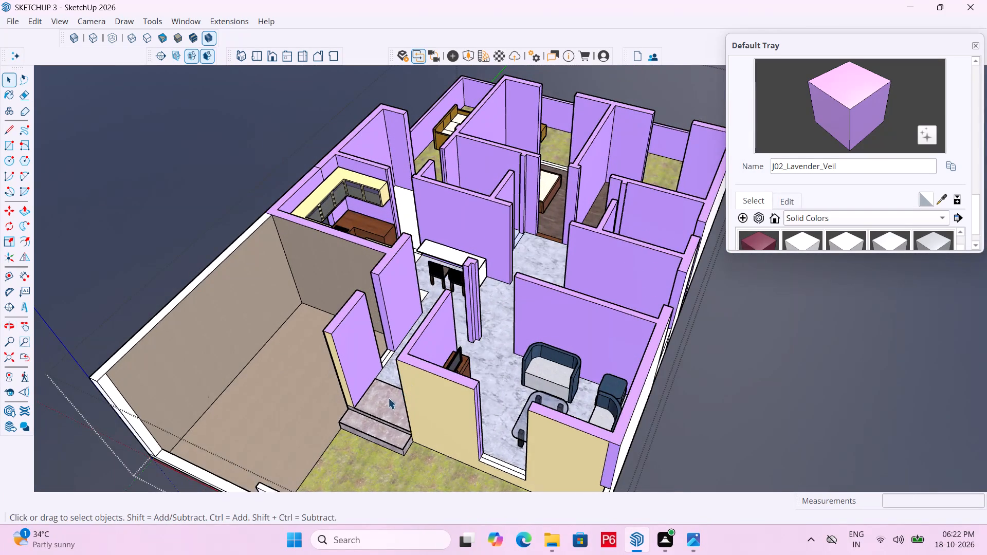
{"action": "middle_click_drag", "start_coordinate": [392, 391], "coordinate": [594, 411]}
{"action": "scroll", "coordinate": [579, 386], "scroll_direction": "up", "scroll_amount": 5}
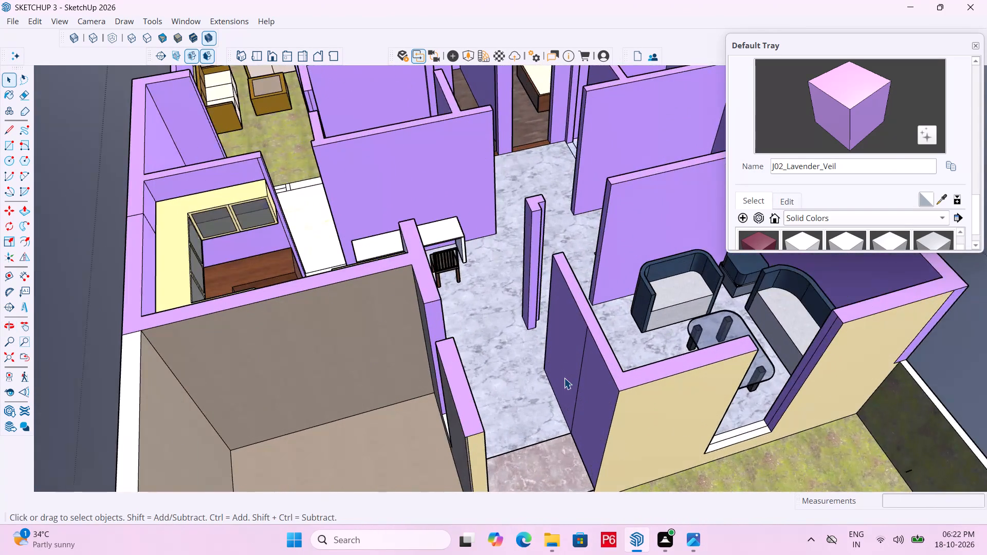
{"action": "scroll", "coordinate": [563, 378], "scroll_direction": "up", "scroll_amount": 3}
{"action": "middle_click_drag", "start_coordinate": [547, 390], "coordinate": [404, 373]}
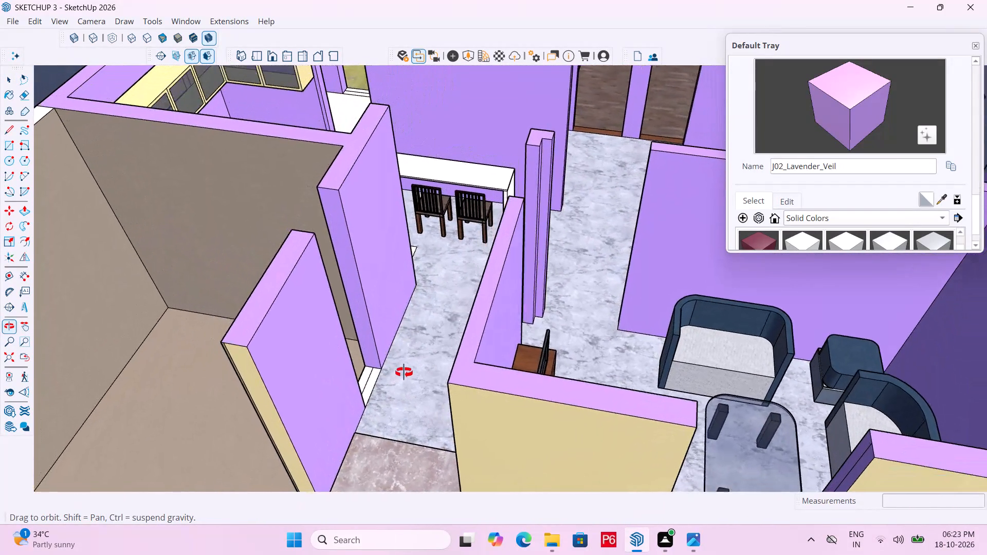
{"action": "middle_click_drag", "start_coordinate": [404, 373], "coordinate": [478, 366]}
{"action": "scroll", "coordinate": [412, 273], "scroll_direction": "down", "scroll_amount": 6}
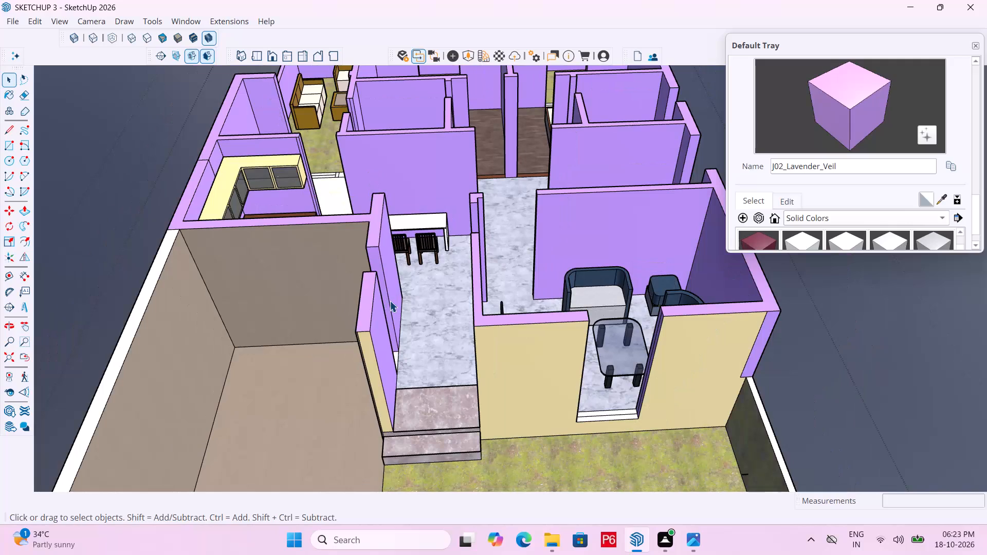
Save the model.
{"action": "key", "text": "ctrl+s"}
{"action": "key", "text": "ctrl+s"}
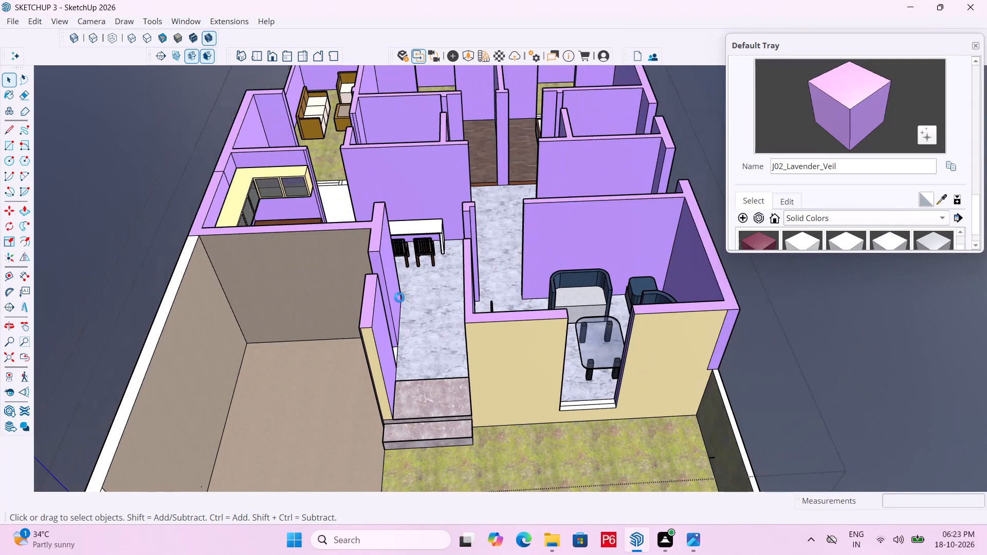
{"action": "key", "text": "ctrl+s"}
{"action": "key", "text": "ctrl+s"}
{"action": "key", "text": "ctrl+s"}
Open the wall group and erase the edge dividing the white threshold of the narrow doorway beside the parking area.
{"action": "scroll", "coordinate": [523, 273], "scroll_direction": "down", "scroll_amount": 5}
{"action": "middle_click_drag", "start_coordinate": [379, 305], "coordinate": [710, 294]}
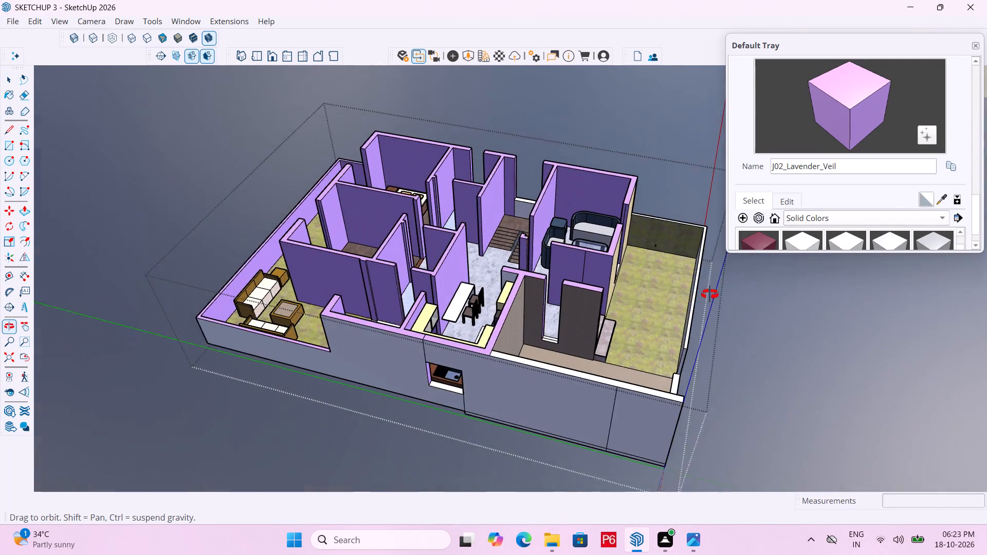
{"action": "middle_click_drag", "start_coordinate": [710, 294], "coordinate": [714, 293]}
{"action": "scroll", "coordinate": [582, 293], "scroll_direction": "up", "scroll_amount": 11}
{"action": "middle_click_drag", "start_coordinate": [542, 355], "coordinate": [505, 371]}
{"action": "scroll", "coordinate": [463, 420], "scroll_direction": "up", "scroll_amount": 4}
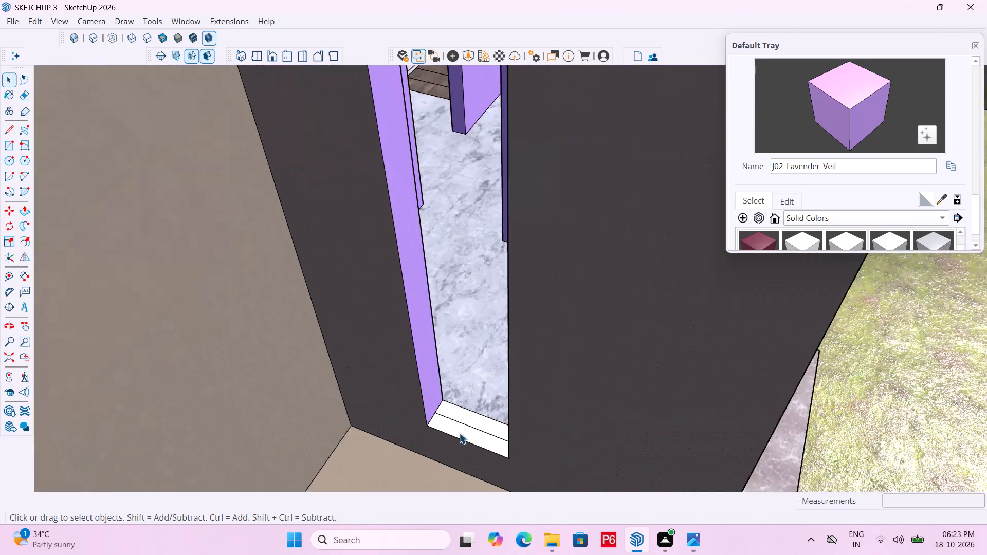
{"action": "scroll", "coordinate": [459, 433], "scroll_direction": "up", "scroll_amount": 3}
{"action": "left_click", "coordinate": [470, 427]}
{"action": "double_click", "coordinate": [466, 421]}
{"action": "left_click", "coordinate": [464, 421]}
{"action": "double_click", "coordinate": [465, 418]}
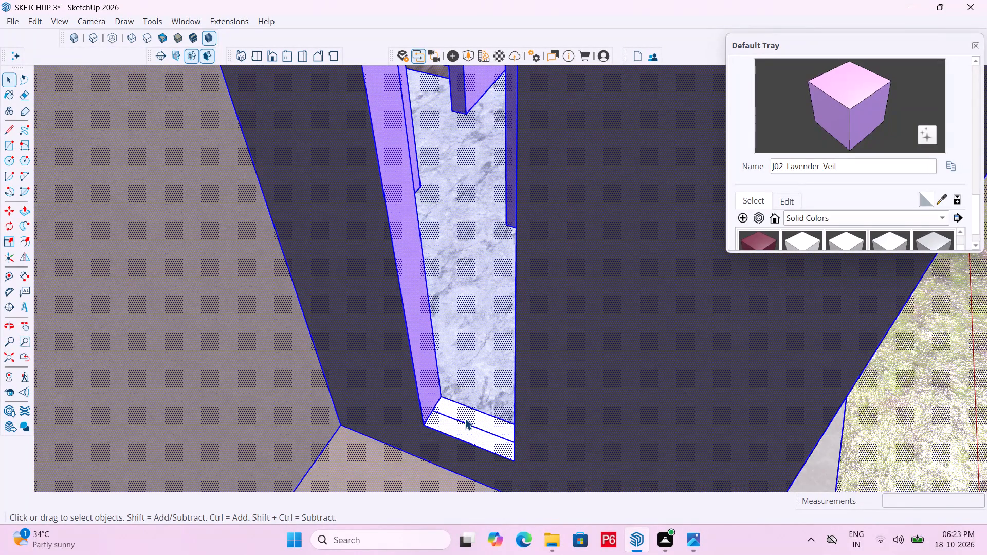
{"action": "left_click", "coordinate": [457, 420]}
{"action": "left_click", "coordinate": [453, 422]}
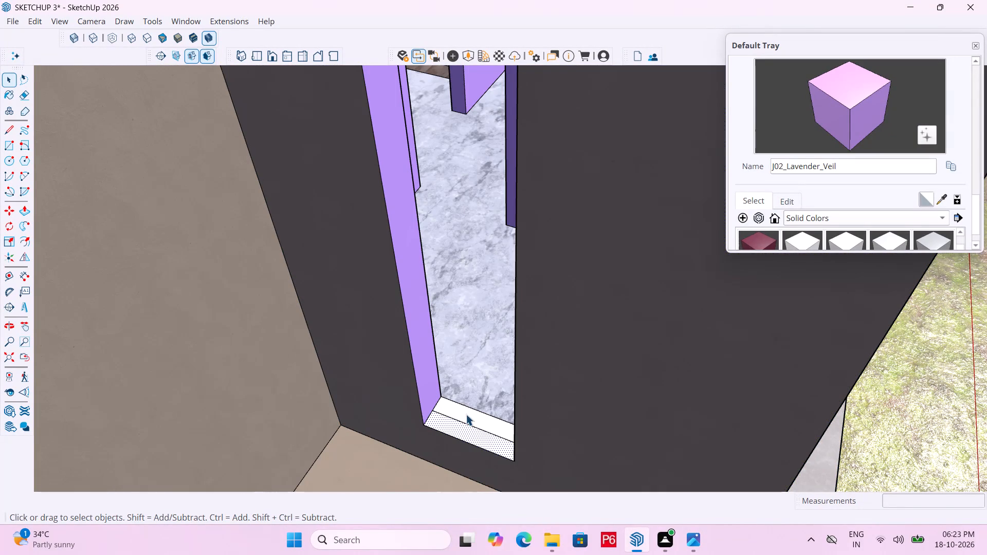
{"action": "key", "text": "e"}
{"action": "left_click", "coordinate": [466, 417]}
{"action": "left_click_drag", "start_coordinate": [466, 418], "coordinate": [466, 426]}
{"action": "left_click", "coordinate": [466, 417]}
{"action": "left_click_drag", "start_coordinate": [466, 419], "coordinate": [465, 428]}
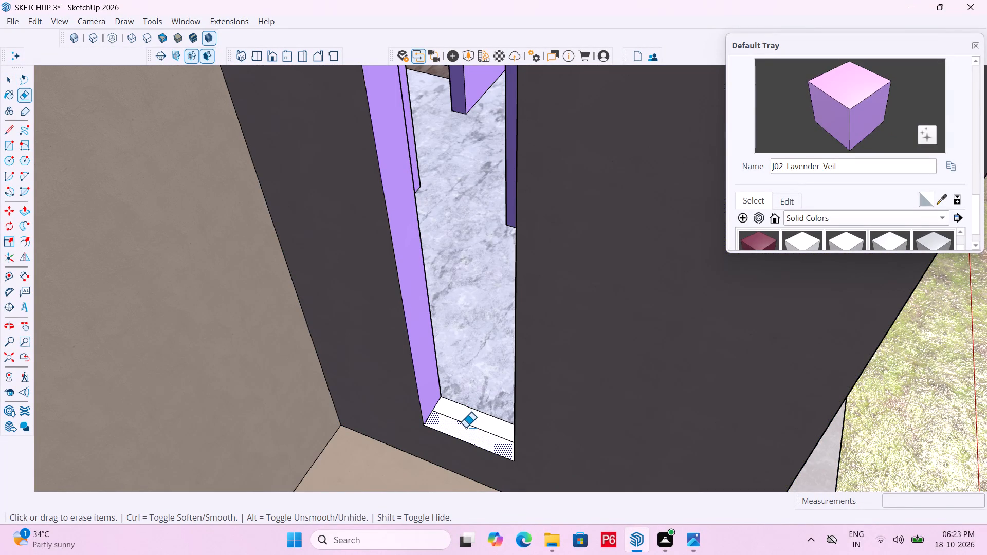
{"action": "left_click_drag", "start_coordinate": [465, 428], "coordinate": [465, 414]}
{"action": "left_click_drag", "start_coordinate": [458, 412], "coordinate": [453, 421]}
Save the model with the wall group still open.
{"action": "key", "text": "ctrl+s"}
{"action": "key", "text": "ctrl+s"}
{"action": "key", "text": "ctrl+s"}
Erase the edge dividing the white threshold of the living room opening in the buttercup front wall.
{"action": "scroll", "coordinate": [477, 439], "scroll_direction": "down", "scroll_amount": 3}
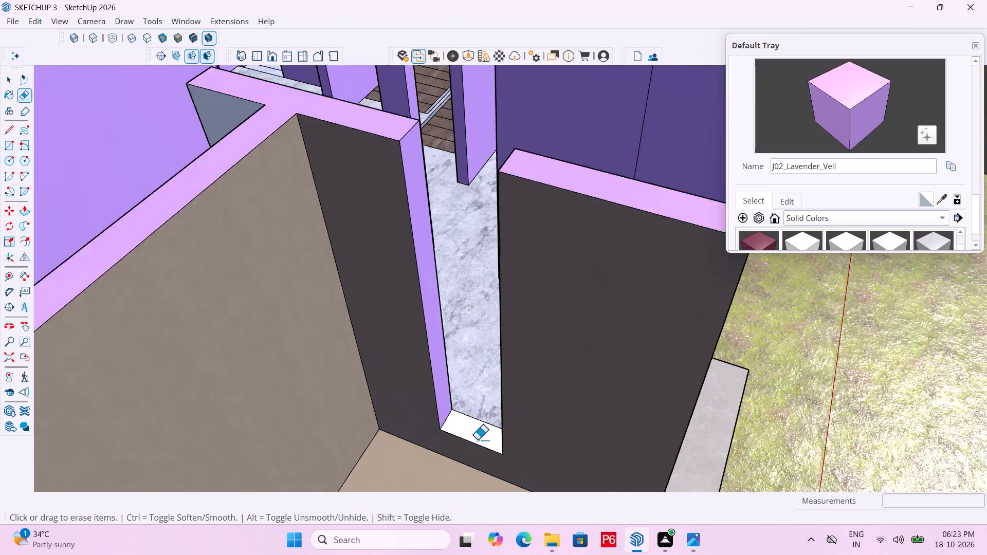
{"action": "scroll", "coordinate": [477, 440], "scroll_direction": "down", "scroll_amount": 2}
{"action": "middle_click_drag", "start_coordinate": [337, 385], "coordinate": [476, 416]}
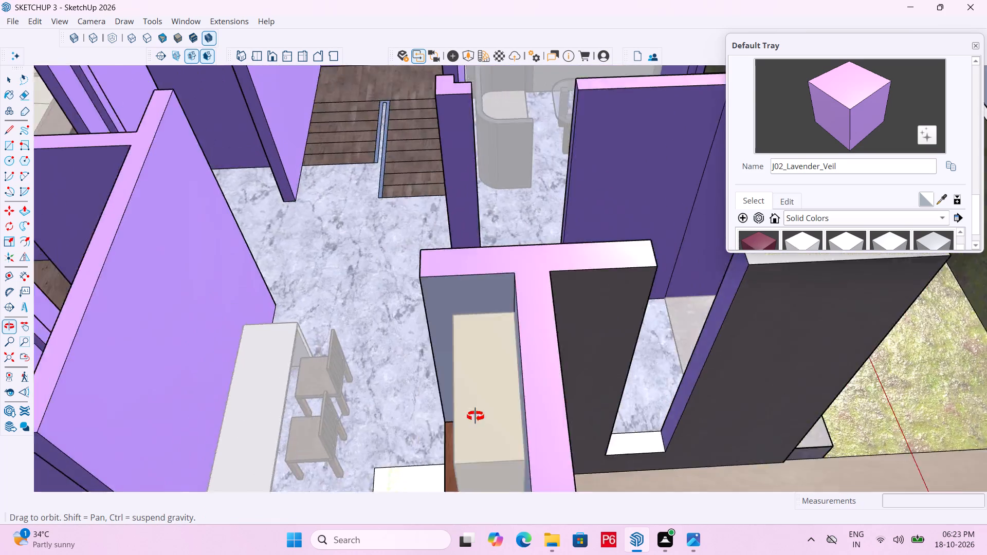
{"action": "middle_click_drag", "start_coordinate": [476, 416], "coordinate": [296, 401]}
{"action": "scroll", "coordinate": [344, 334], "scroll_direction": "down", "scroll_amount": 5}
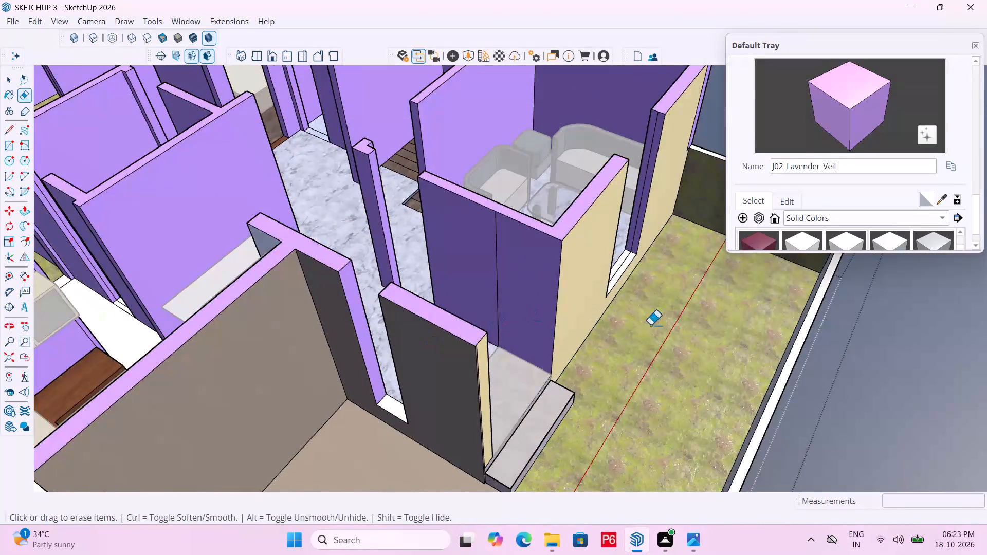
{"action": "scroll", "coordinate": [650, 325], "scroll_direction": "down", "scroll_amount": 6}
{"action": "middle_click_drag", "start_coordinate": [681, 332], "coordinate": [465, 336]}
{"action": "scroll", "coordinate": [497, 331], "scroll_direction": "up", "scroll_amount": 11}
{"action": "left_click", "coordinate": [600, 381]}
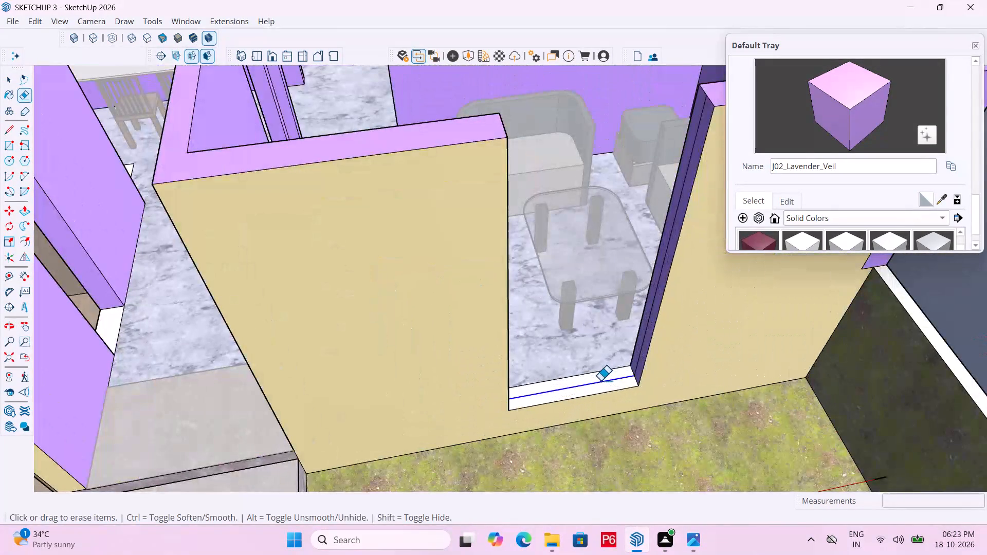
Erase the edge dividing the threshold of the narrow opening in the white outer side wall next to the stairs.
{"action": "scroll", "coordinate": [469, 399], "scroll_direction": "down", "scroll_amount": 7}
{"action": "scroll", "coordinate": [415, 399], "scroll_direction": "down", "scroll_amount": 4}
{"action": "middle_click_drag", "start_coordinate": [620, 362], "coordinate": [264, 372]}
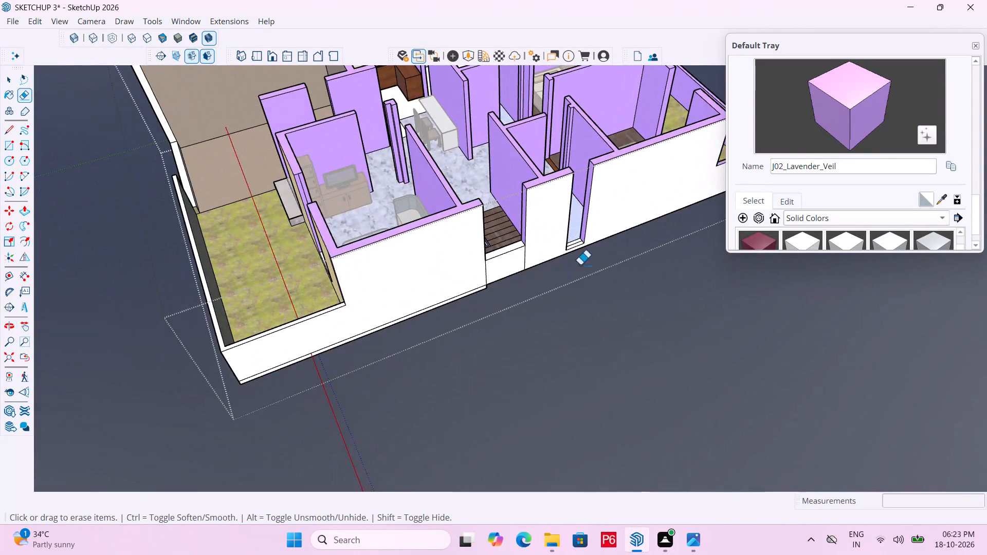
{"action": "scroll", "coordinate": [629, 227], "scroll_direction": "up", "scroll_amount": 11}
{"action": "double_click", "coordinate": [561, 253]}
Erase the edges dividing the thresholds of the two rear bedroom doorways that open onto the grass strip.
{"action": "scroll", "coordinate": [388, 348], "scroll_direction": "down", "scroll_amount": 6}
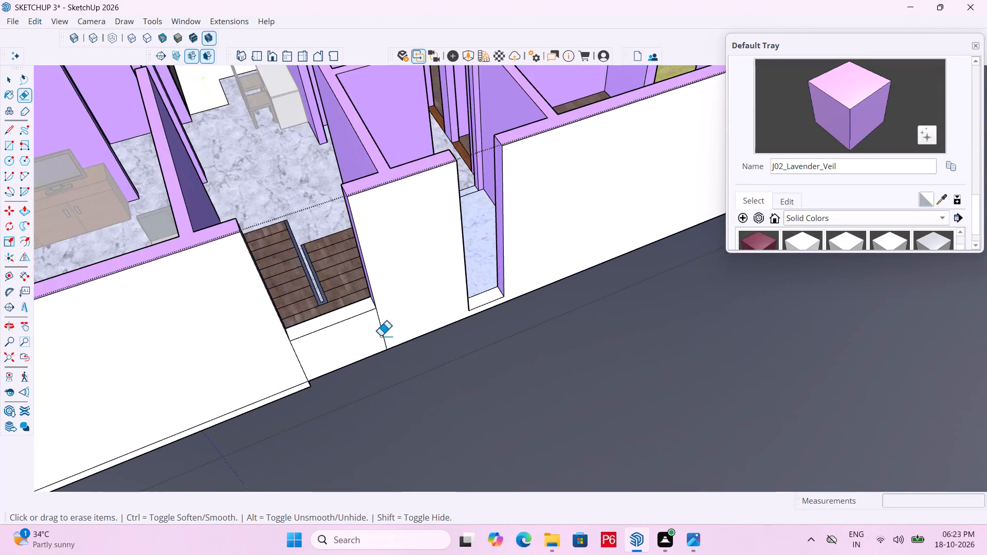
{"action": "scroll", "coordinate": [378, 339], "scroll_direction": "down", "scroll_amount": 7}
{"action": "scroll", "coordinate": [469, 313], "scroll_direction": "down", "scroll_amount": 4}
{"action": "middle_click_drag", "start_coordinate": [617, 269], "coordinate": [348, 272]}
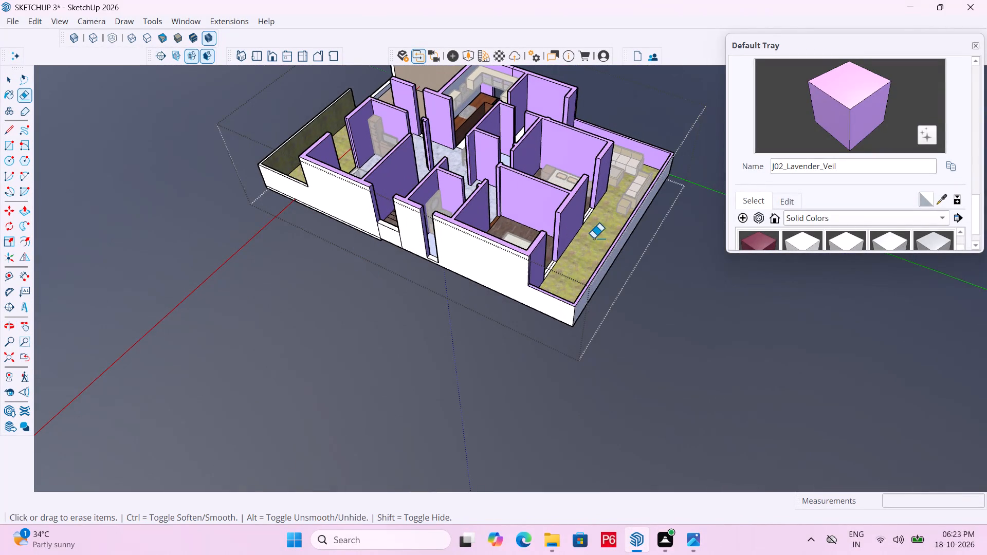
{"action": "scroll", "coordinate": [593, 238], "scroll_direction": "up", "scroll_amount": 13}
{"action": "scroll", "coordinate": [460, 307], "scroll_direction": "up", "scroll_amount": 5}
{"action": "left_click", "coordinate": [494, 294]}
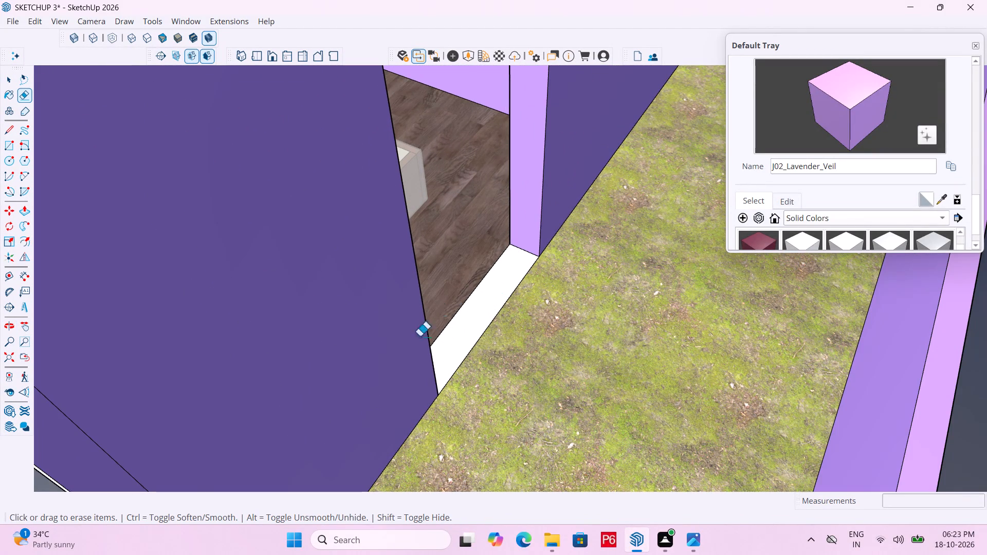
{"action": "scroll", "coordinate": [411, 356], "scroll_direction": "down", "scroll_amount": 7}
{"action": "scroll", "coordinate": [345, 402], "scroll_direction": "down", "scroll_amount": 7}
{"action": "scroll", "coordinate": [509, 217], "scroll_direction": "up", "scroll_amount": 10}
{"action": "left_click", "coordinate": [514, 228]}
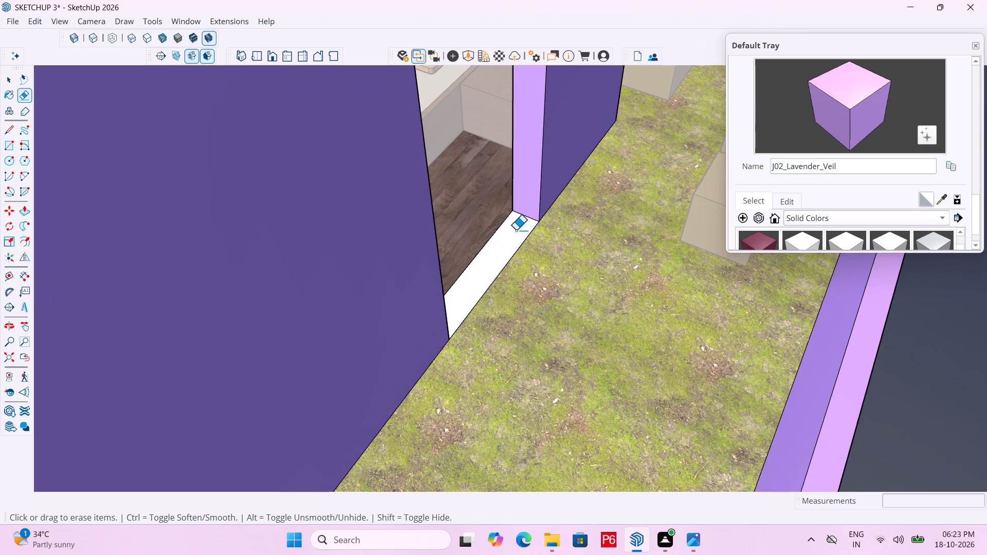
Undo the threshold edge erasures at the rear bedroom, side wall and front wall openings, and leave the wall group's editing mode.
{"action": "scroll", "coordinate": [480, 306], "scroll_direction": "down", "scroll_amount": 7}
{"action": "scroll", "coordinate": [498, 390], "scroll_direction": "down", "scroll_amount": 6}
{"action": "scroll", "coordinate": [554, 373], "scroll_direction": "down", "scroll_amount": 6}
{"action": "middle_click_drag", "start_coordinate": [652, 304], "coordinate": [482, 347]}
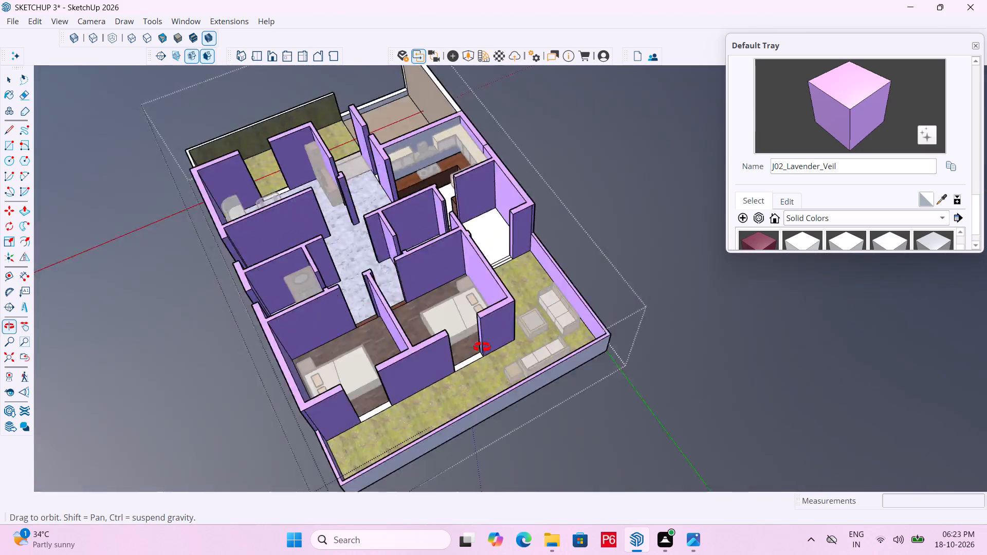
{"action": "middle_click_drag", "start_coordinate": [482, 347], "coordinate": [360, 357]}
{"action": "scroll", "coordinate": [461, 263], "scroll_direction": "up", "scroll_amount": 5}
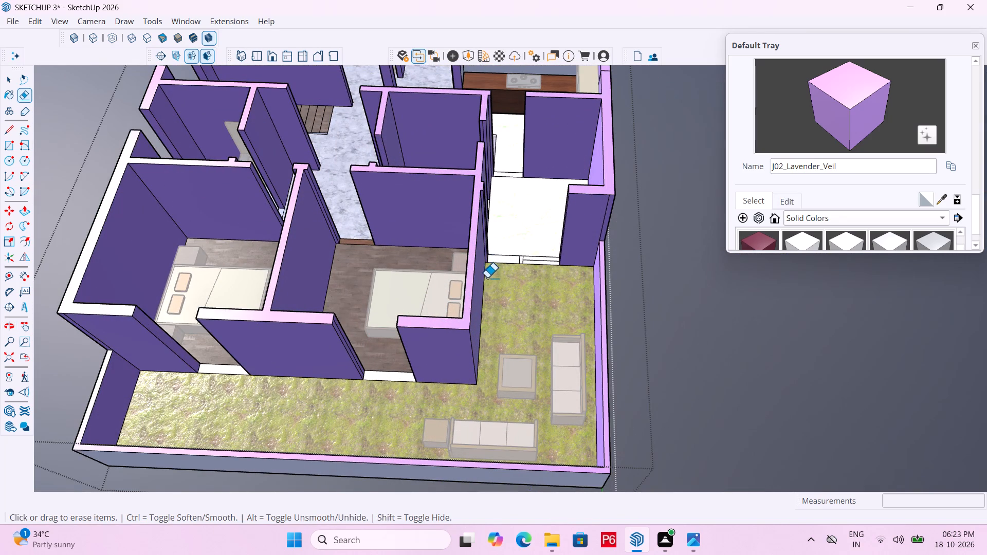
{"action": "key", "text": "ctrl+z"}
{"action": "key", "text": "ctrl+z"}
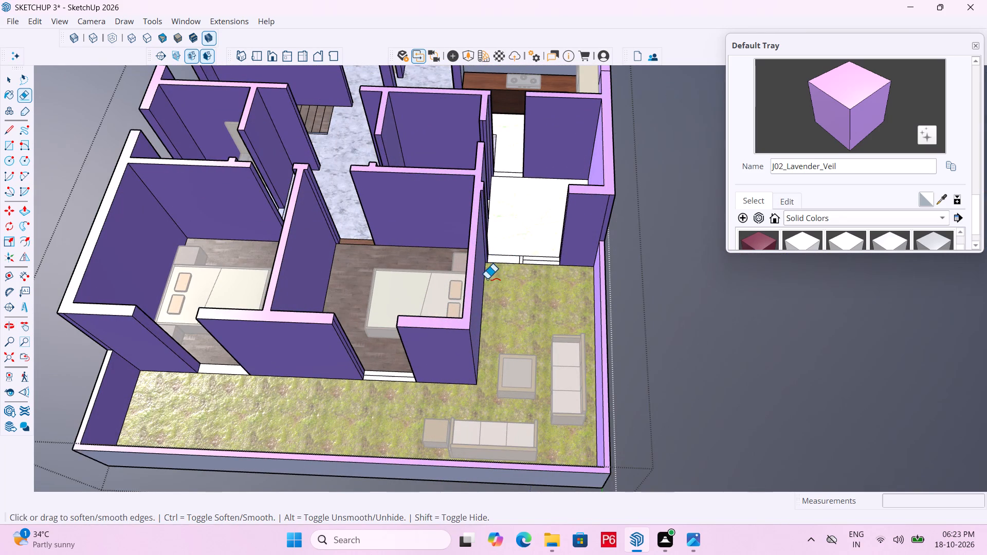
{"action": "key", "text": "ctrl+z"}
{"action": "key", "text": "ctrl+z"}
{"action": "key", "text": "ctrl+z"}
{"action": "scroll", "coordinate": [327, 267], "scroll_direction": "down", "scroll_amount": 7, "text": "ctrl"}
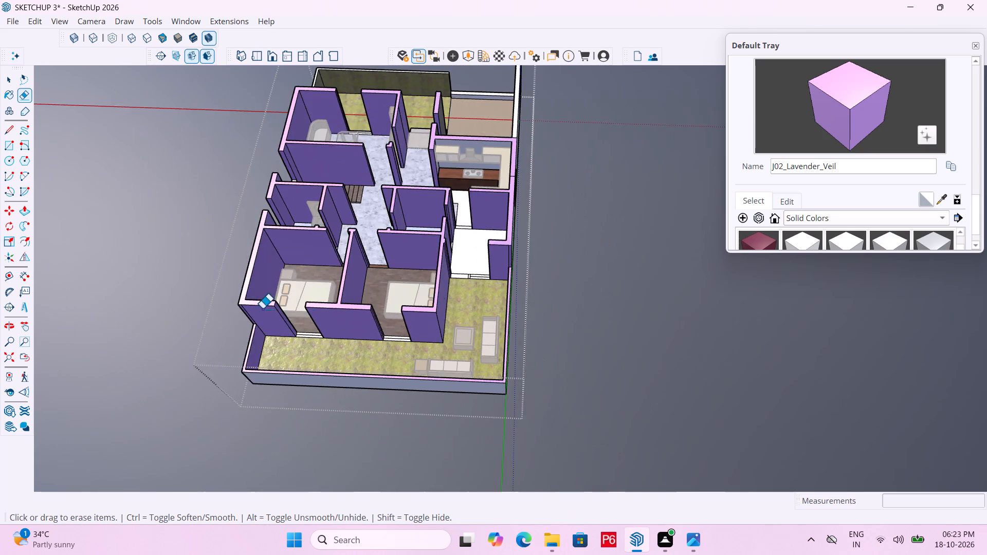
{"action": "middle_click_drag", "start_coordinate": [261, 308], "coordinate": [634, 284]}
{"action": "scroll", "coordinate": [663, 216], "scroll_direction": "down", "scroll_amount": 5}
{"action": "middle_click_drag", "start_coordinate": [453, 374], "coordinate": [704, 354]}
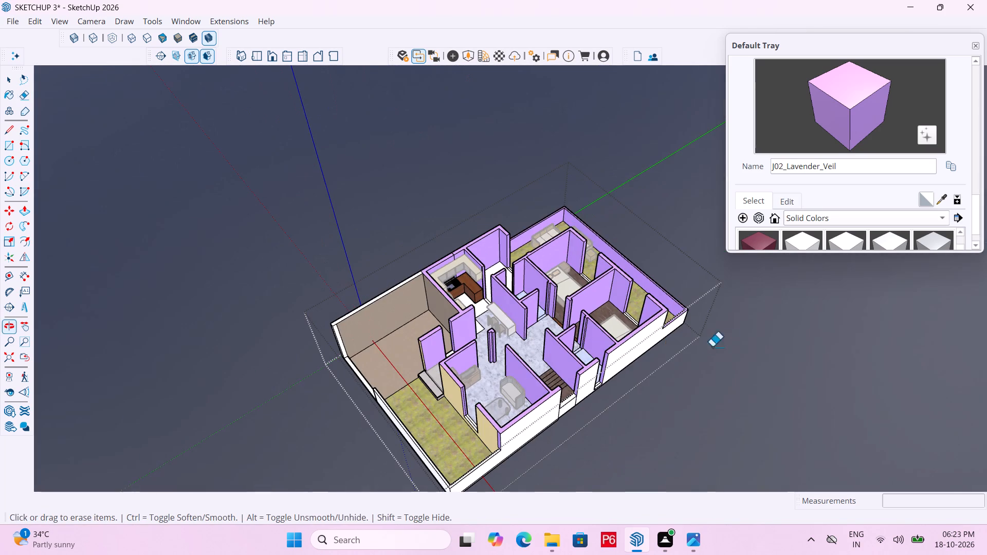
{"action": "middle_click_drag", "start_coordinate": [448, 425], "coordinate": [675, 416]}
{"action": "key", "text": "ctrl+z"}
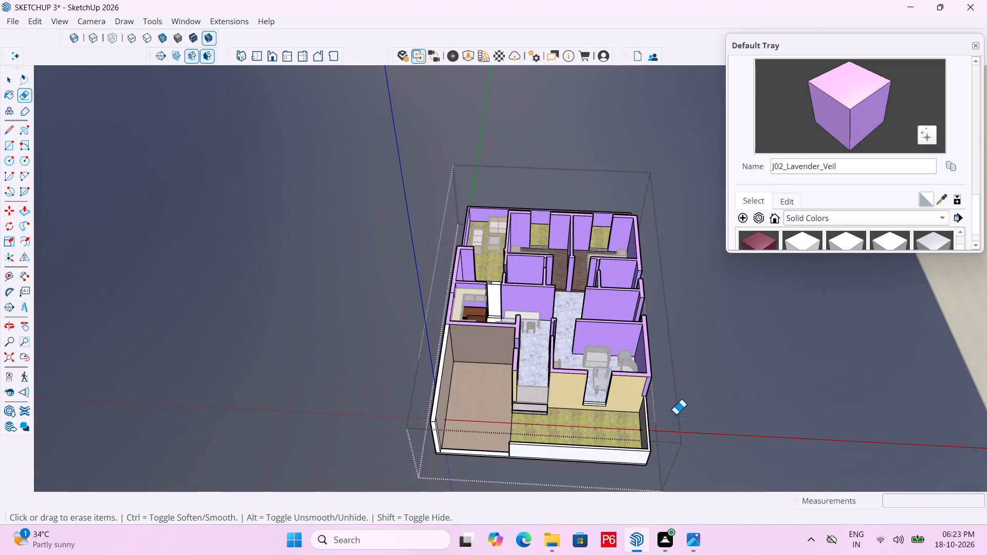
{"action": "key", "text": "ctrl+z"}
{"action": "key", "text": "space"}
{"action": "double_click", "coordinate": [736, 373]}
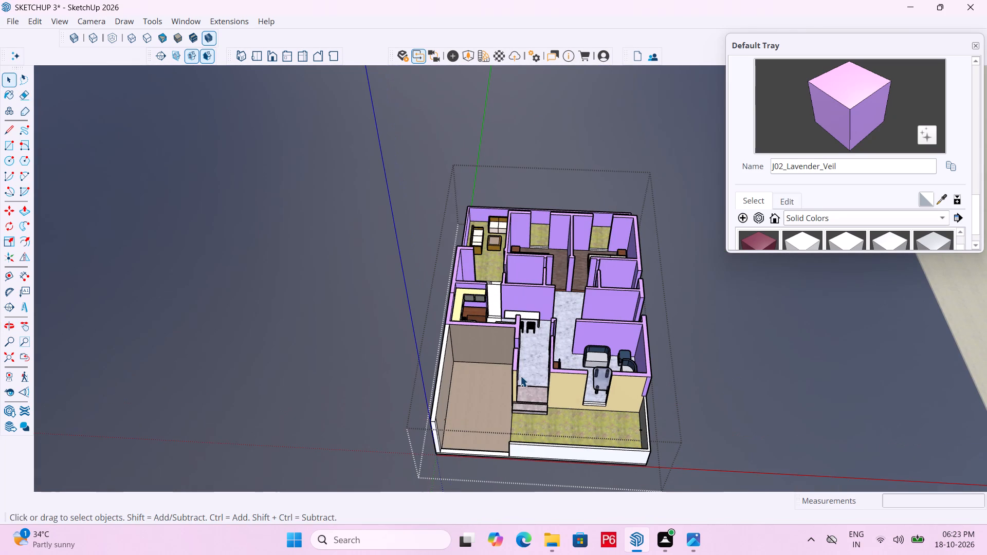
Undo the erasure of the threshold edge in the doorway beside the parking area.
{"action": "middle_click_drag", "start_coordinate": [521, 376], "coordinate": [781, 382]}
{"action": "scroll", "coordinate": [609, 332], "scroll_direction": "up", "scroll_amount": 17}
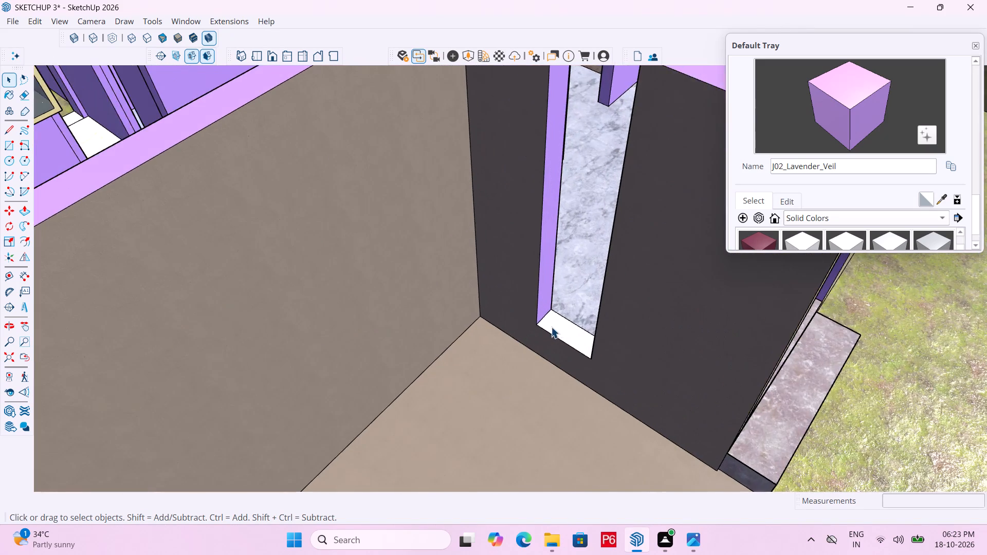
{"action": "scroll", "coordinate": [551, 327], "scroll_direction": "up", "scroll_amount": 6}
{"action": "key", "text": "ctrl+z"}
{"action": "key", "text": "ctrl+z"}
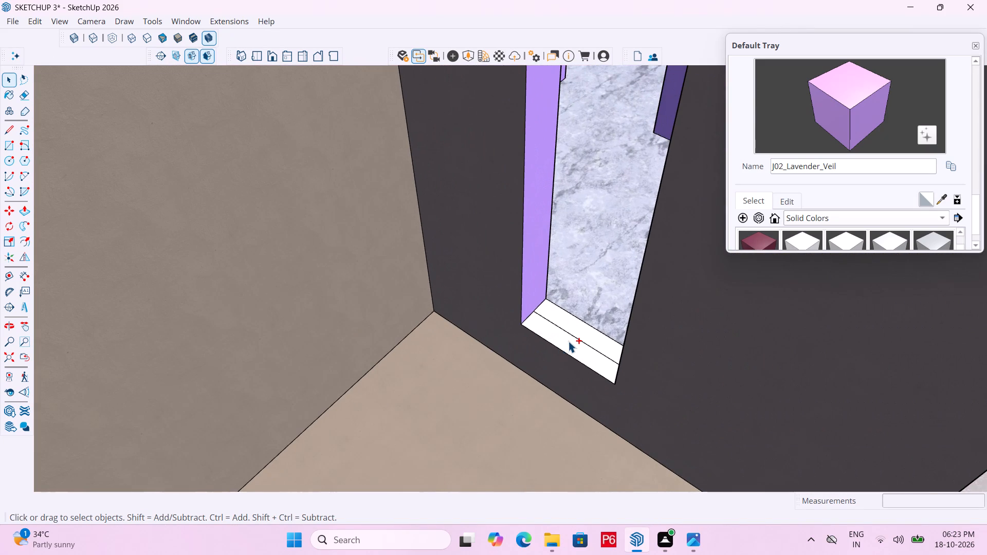
Save the model and leave the wall group's editing mode.
{"action": "scroll", "coordinate": [519, 441], "scroll_direction": "down", "scroll_amount": 7}
{"action": "scroll", "coordinate": [490, 399], "scroll_direction": "down", "scroll_amount": 6}
{"action": "key", "text": "ctrl+s"}
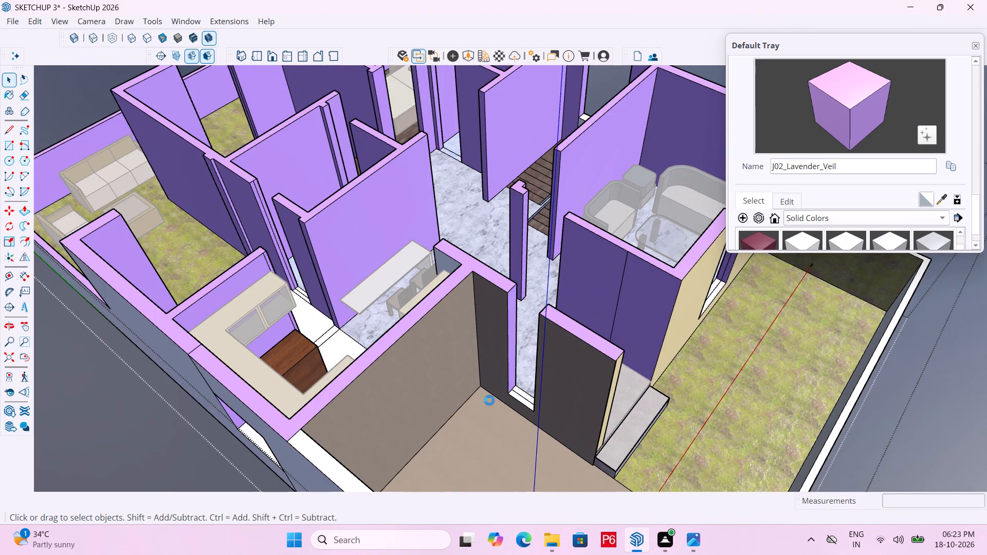
{"action": "key", "text": "ctrl+s"}
{"action": "key", "text": "ctrl+s"}
{"action": "key", "text": "ctrl+s"}
{"action": "key", "text": "ctrl+s"}
{"action": "key", "text": "ctrl+s"}
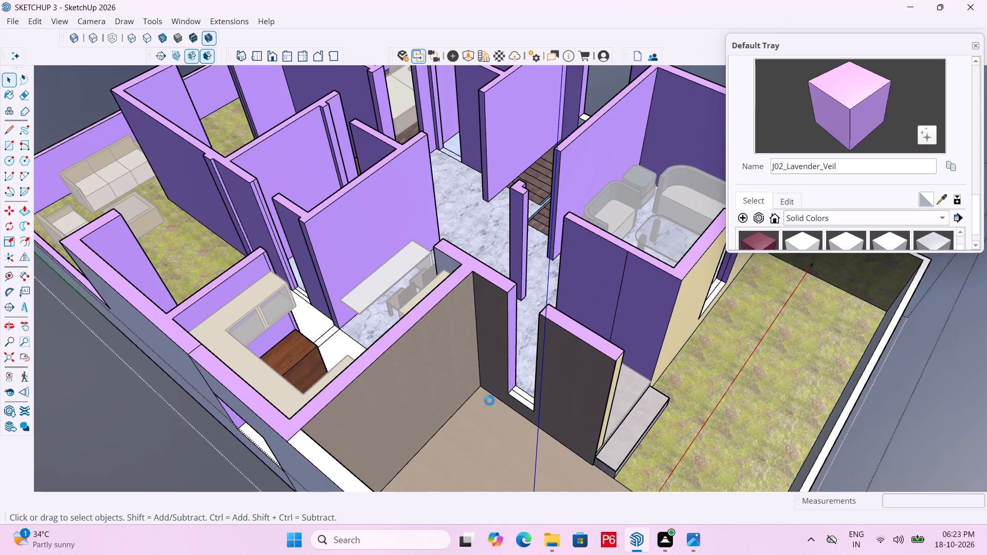
{"action": "key", "text": "ctrl+s"}
{"action": "scroll", "coordinate": [422, 267], "scroll_direction": "down", "scroll_amount": 6}
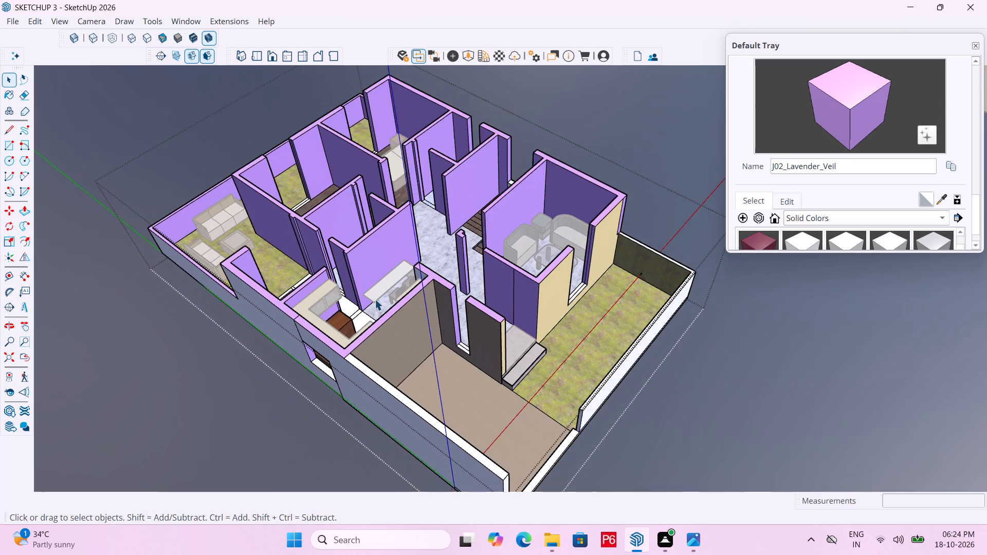
{"action": "middle_click_drag", "start_coordinate": [657, 311], "coordinate": [541, 306]}
{"action": "key", "text": "space"}
{"action": "double_click", "coordinate": [772, 316]}
Inspect the divided white threshold of the doorway beside the parking area.
{"action": "middle_click_drag", "start_coordinate": [559, 305], "coordinate": [546, 299]}
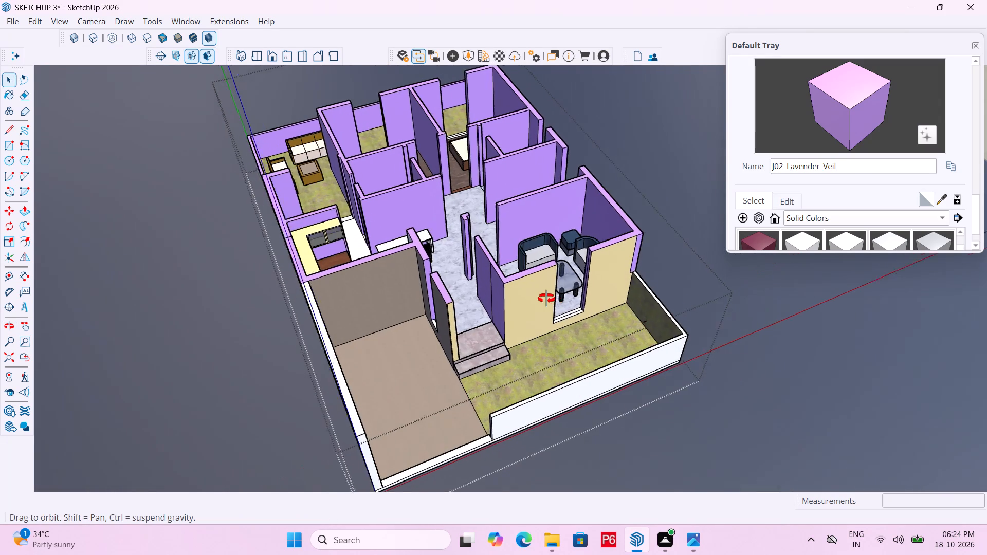
{"action": "middle_click_drag", "start_coordinate": [546, 299], "coordinate": [706, 277]}
{"action": "scroll", "coordinate": [486, 292], "scroll_direction": "up", "scroll_amount": 8}
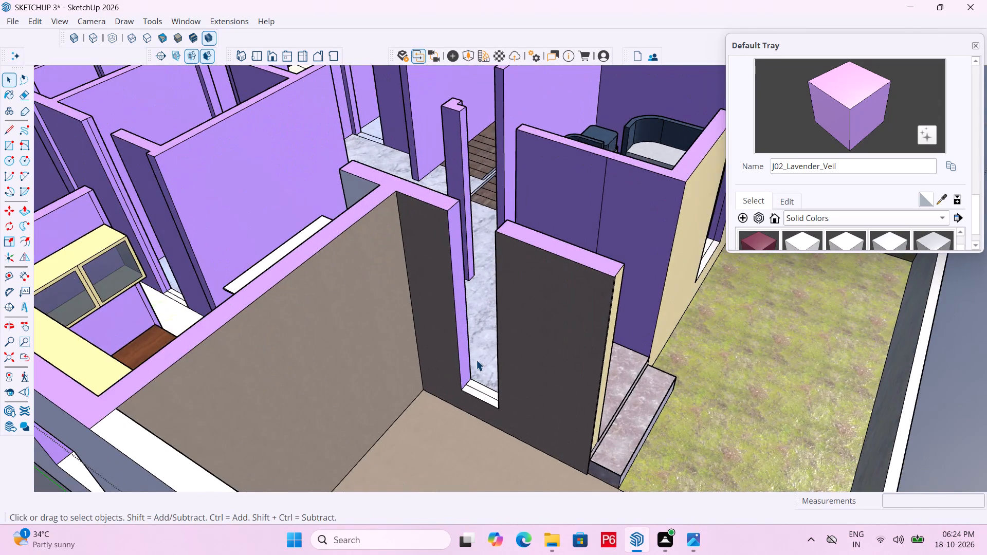
{"action": "scroll", "coordinate": [480, 358], "scroll_direction": "up", "scroll_amount": 4}
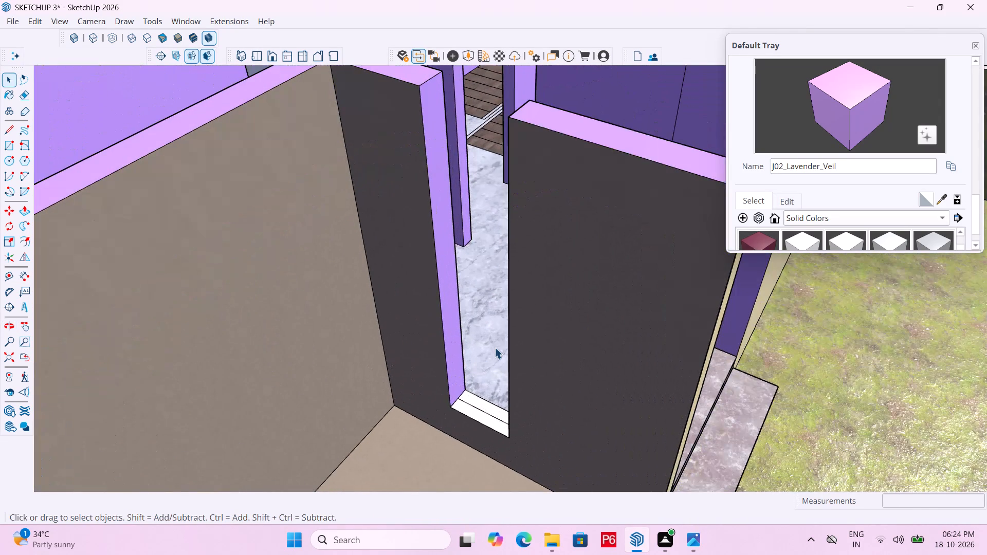
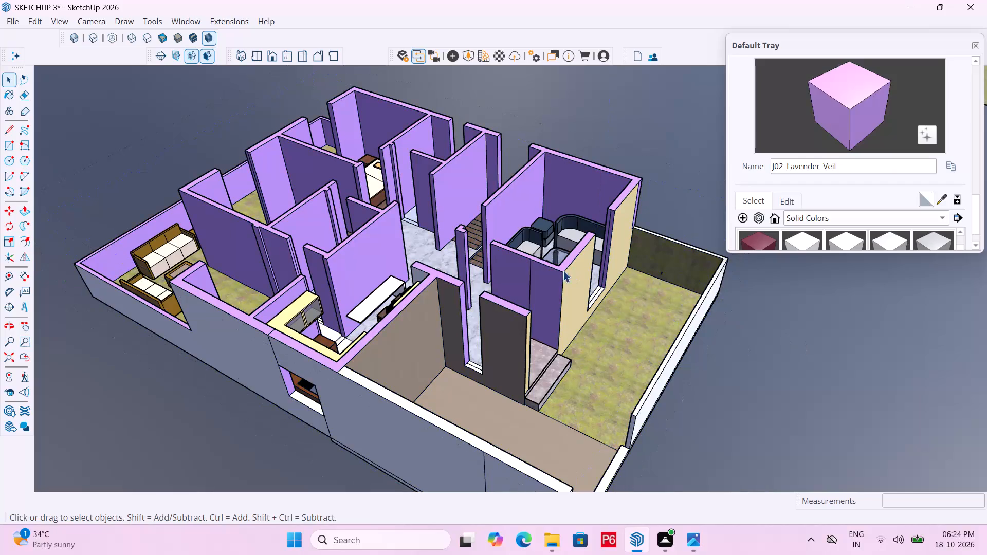
Open the wall group for editing and select the white threshold in the doorway beside the parking area.
{"action": "scroll", "coordinate": [370, 350], "scroll_direction": "up", "scroll_amount": 10}
{"action": "scroll", "coordinate": [511, 393], "scroll_direction": "up", "scroll_amount": 5}
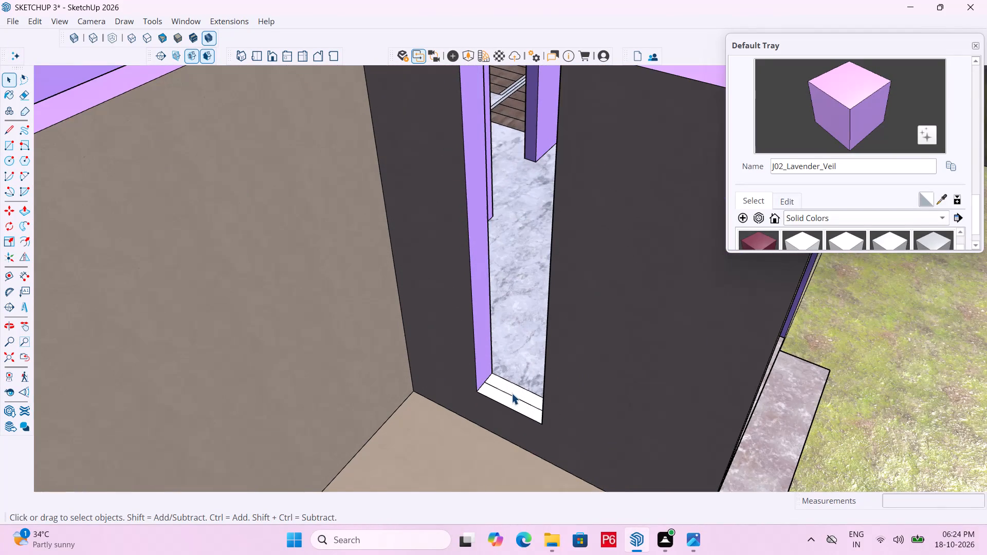
{"action": "left_click", "coordinate": [511, 393]}
{"action": "double_click", "coordinate": [509, 393]}
{"action": "double_click", "coordinate": [502, 390]}
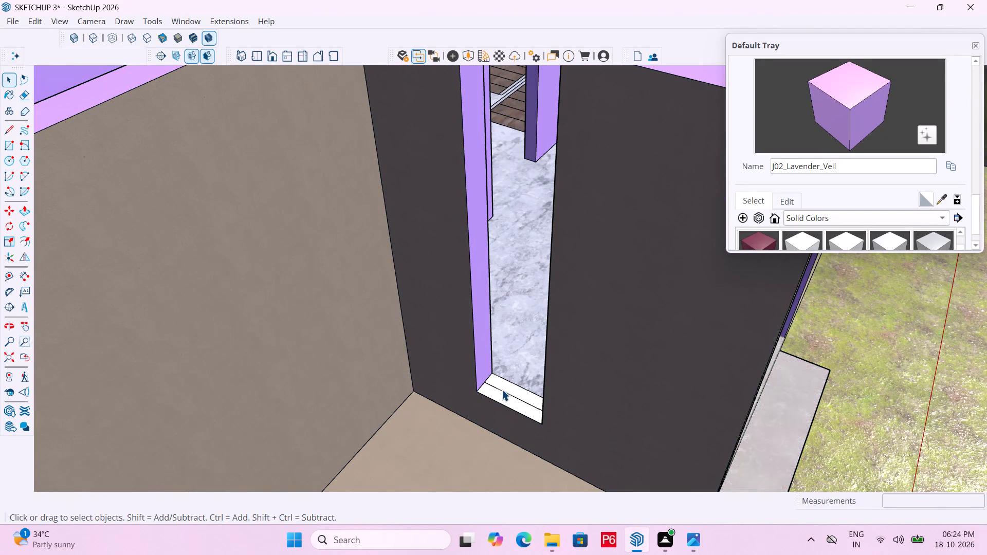
{"action": "left_click", "coordinate": [502, 390]}
{"action": "double_click", "coordinate": [502, 390]}
{"action": "left_click_drag", "start_coordinate": [502, 389], "coordinate": [507, 391]}
{"action": "left_click", "coordinate": [518, 400]}
{"action": "left_click_drag", "start_coordinate": [518, 400], "coordinate": [524, 400]}
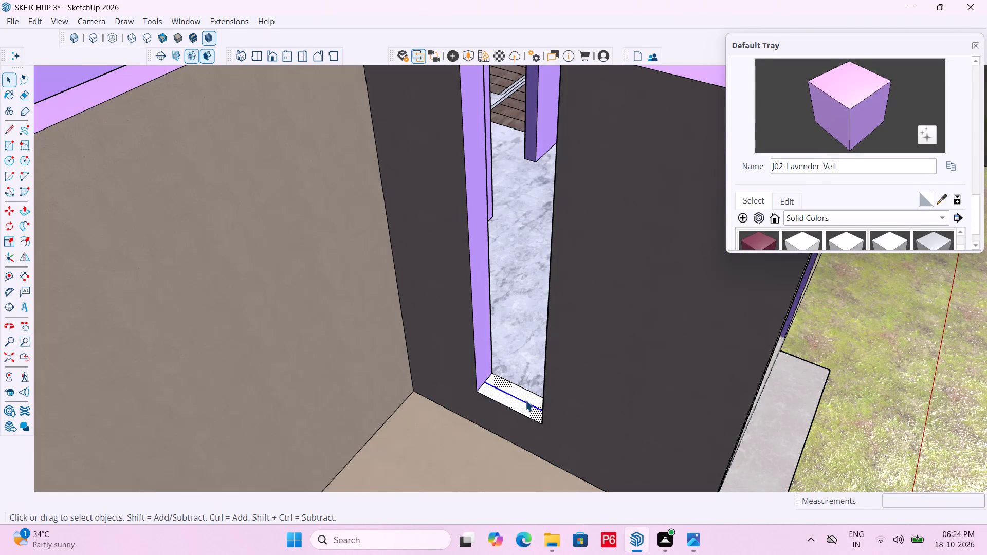
{"action": "left_click", "coordinate": [525, 400]}
{"action": "scroll", "coordinate": [526, 400], "scroll_direction": "up", "scroll_amount": 2}
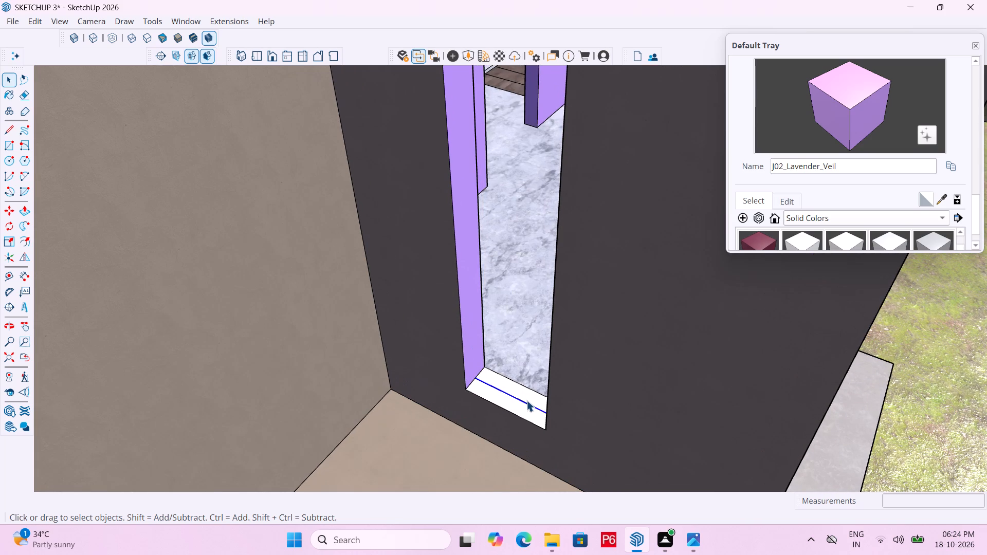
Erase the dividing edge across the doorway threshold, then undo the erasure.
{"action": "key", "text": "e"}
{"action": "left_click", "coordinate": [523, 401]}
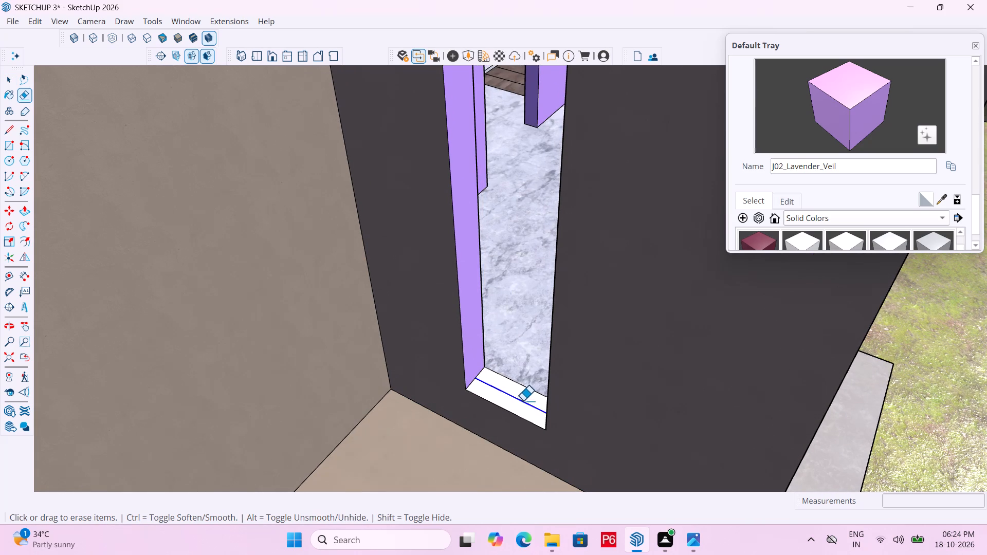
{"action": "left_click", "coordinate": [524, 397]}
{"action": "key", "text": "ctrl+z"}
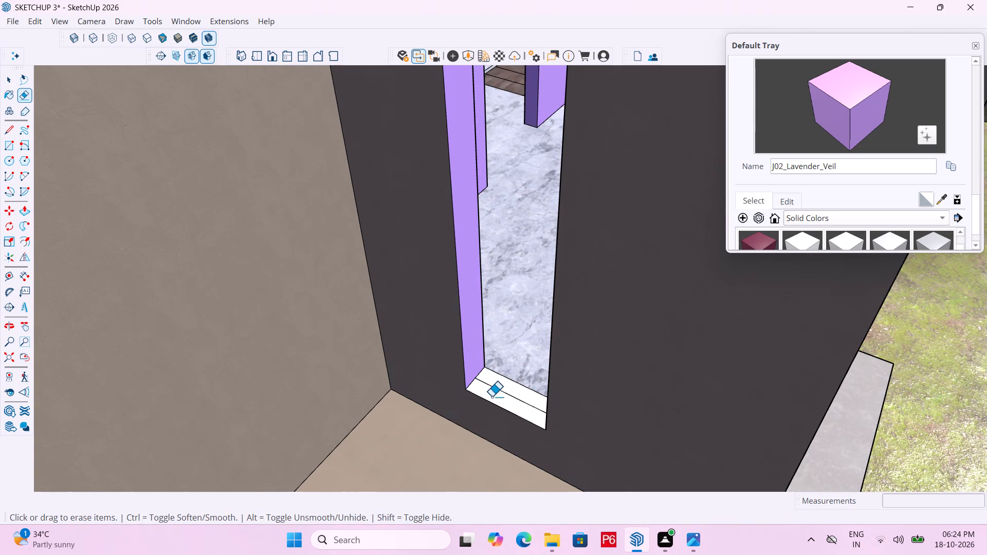
Save the model.
{"action": "key", "text": "ctrl+s"}
{"action": "key", "text": "ctrl+s"}
{"action": "key", "text": "ctrl+s"}
Soften the dividing edge across the white threshold of the doorway beside the parking area.
{"action": "scroll", "coordinate": [518, 407], "scroll_direction": "down", "scroll_amount": 6}
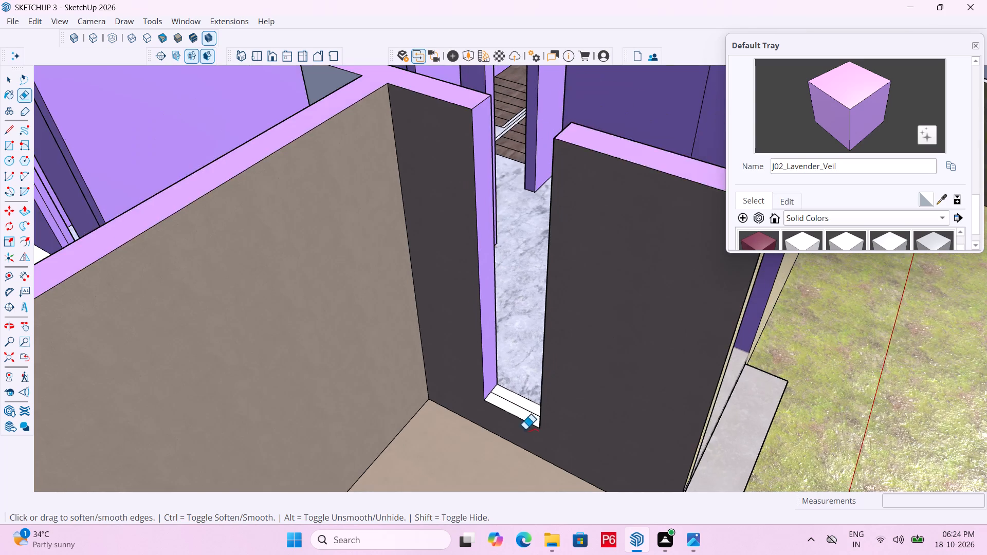
{"action": "scroll", "coordinate": [482, 439], "scroll_direction": "down", "scroll_amount": 5}
{"action": "middle_click", "coordinate": [492, 390]}
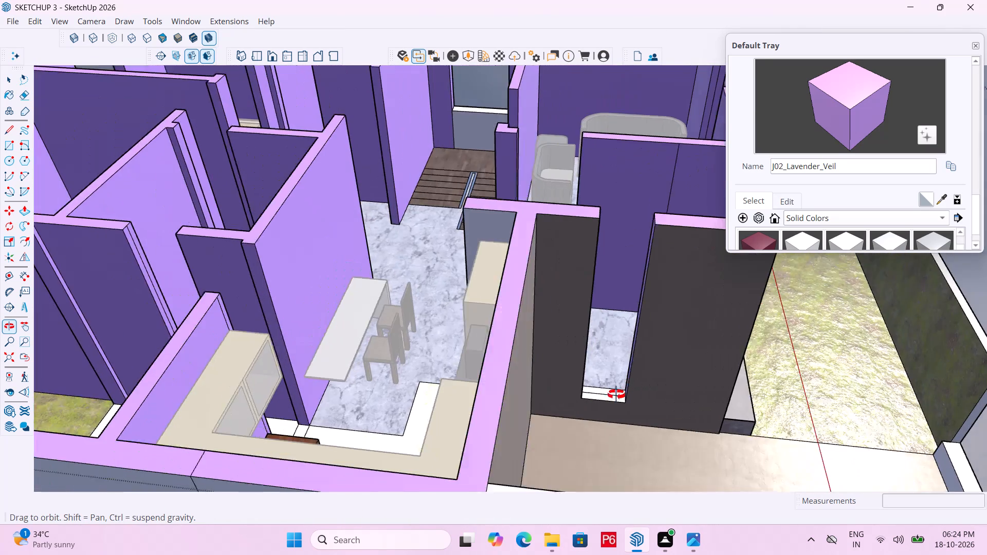
{"action": "scroll", "coordinate": [480, 393], "scroll_direction": "up", "scroll_amount": 4}
{"action": "scroll", "coordinate": [546, 413], "scroll_direction": "up", "scroll_amount": 4}
{"action": "left_click", "coordinate": [527, 412]}
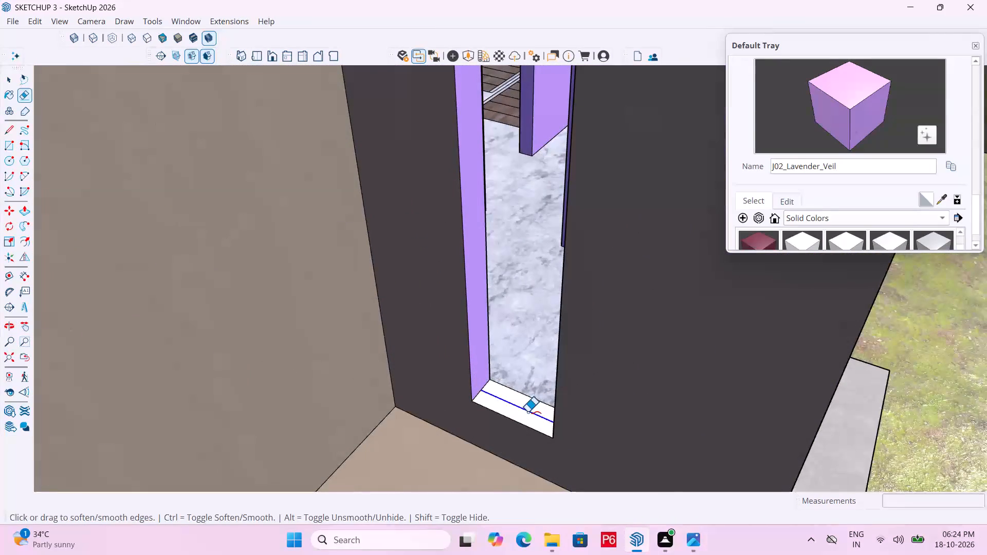
{"action": "scroll", "coordinate": [524, 419], "scroll_direction": "down", "scroll_amount": 1}
{"action": "key", "text": "space"}
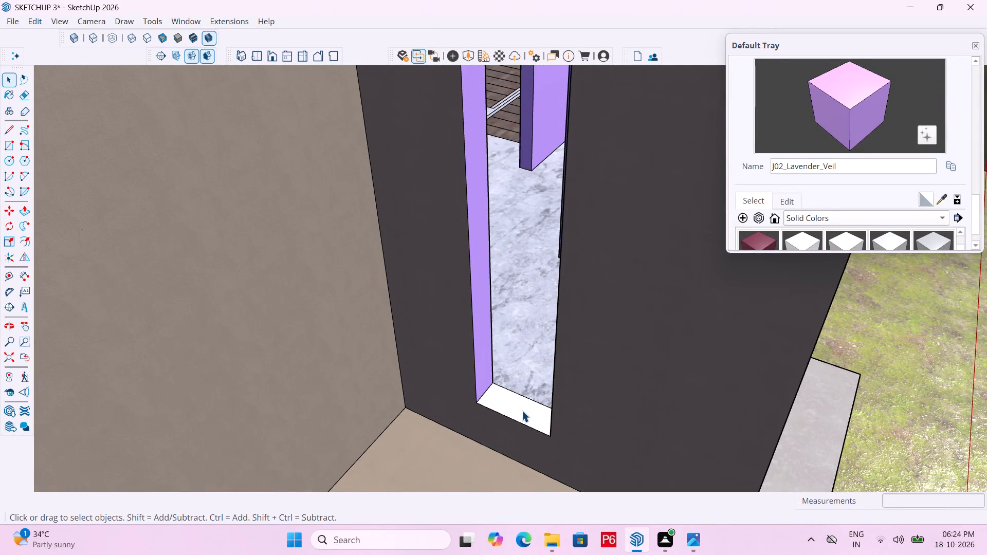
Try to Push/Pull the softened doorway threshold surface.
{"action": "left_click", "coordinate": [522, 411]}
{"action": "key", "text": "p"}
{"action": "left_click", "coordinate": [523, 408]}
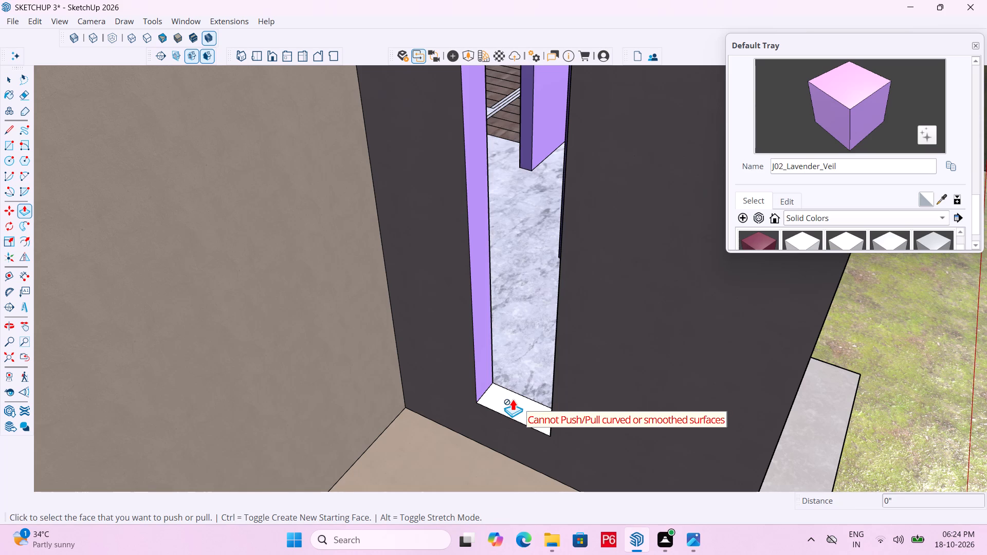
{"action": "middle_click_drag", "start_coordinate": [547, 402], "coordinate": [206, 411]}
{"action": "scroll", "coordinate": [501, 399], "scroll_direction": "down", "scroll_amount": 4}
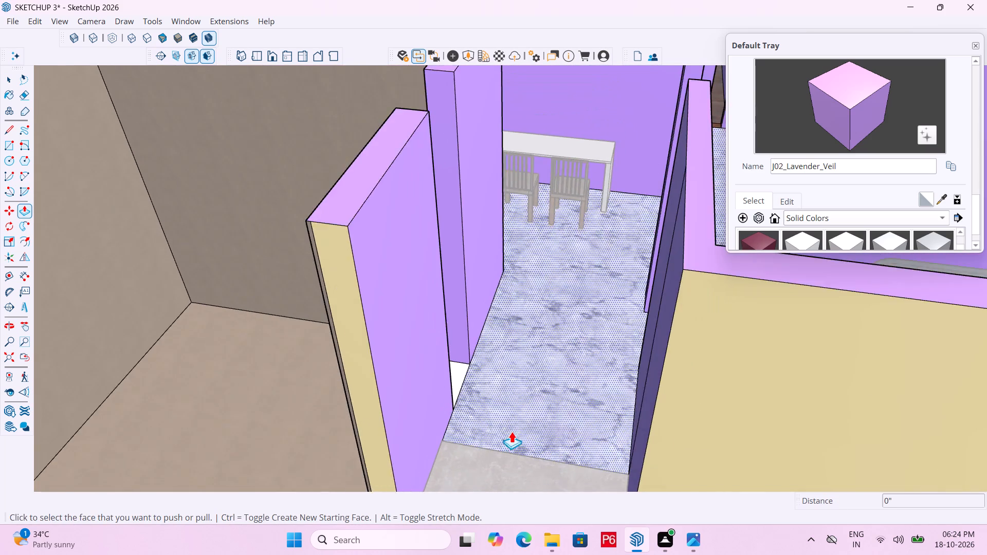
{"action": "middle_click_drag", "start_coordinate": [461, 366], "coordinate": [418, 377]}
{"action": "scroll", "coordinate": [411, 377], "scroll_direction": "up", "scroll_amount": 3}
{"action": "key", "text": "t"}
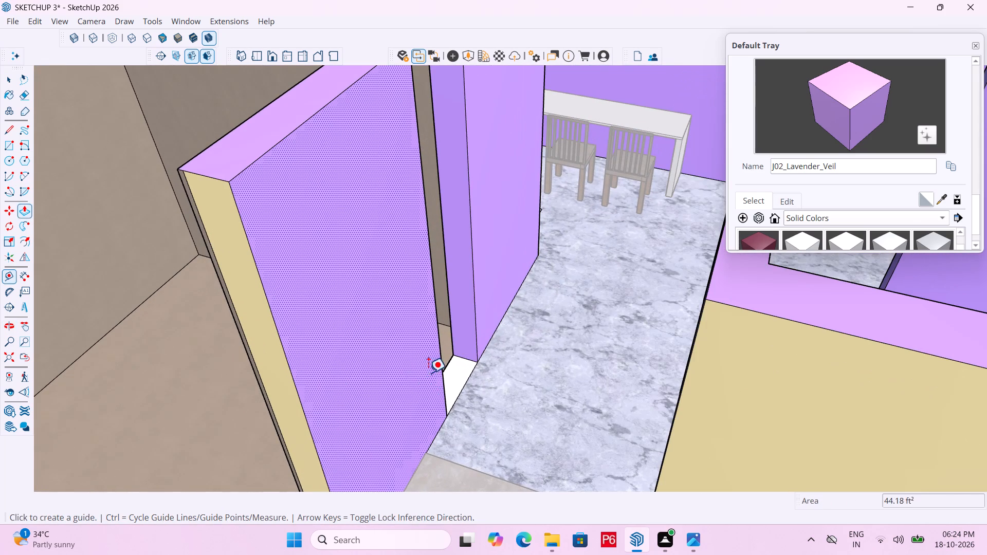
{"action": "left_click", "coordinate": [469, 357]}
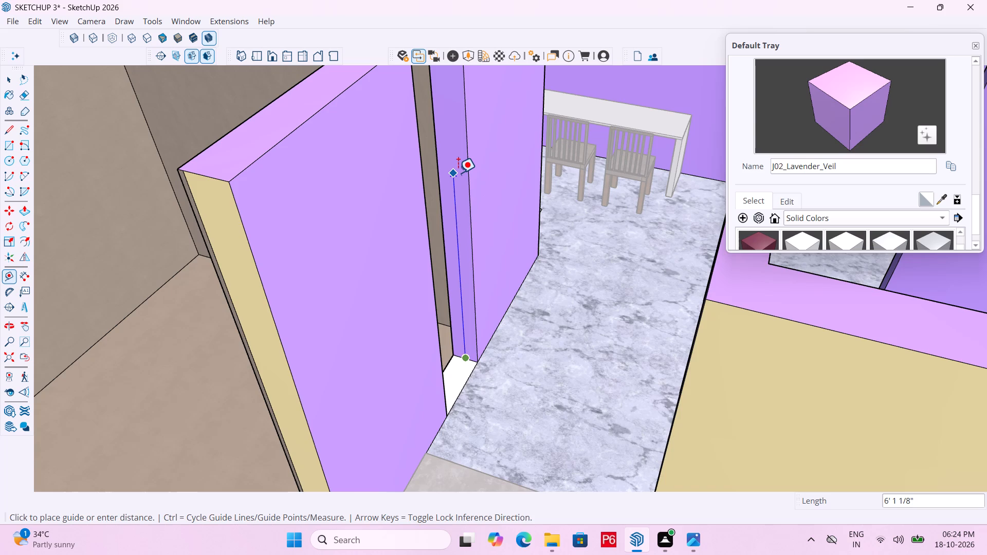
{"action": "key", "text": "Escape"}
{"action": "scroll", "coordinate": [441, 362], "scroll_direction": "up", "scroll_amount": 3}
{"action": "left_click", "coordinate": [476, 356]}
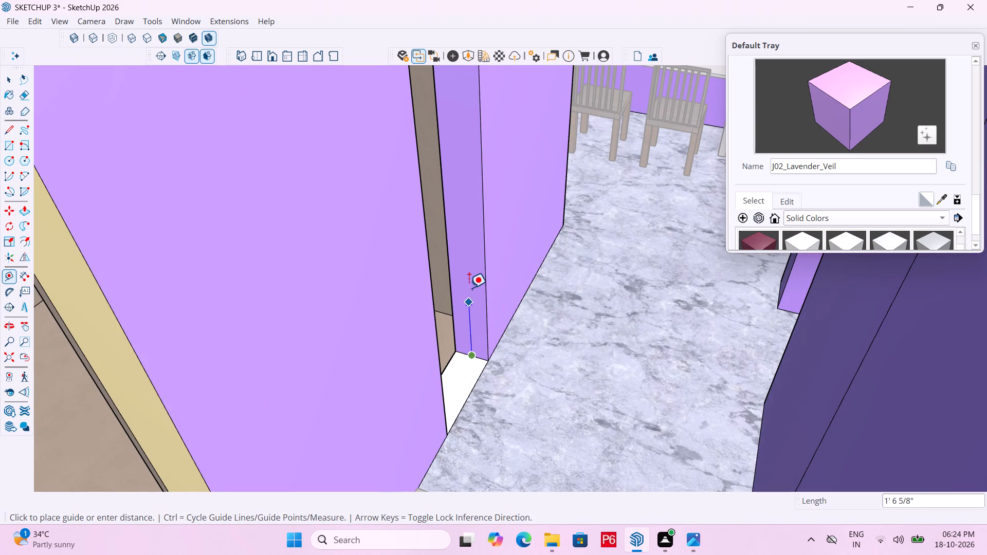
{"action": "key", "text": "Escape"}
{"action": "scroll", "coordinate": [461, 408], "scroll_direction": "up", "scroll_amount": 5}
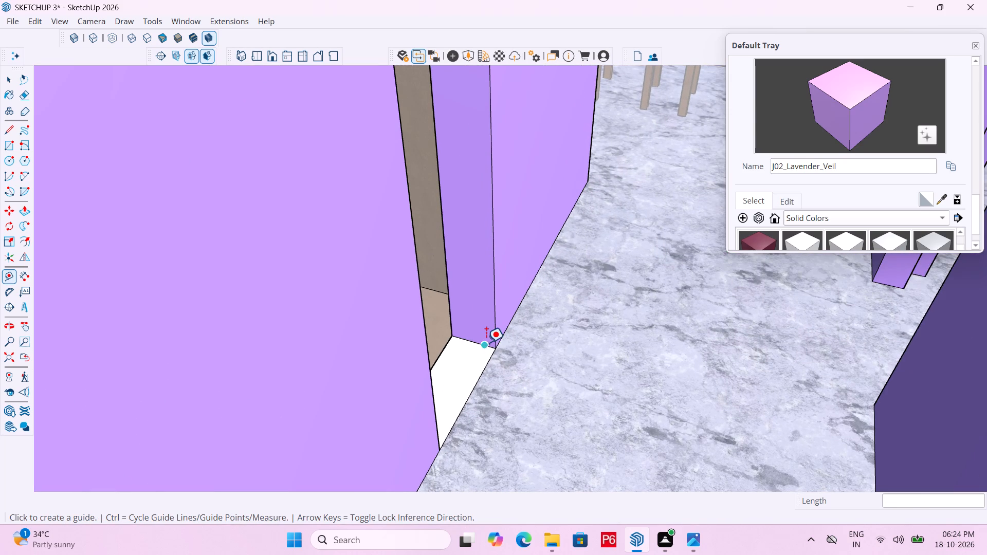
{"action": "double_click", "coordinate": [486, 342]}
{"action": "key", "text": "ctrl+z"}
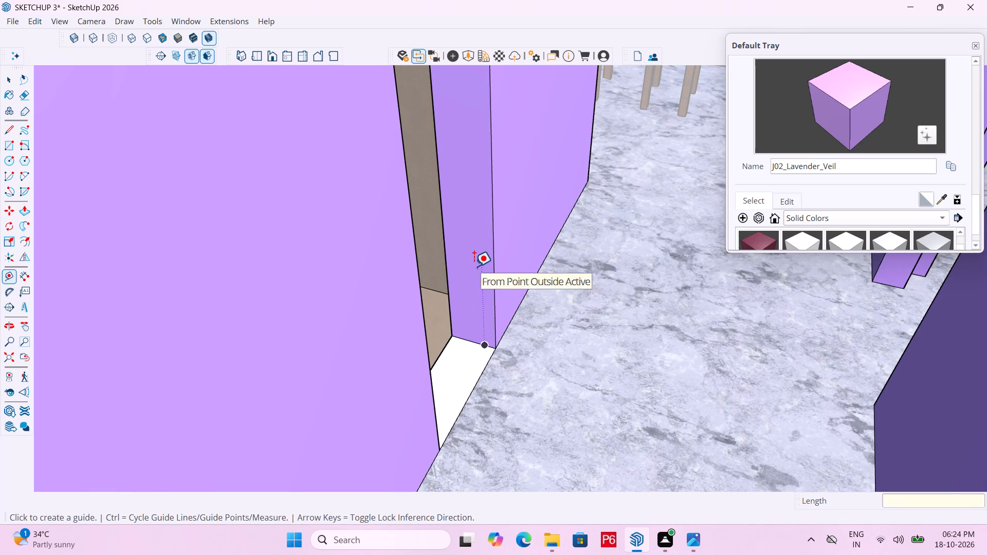
Place a guide line 3' above the bottom edge of the jamb in the doorway beside the parking area.
{"action": "left_click", "coordinate": [466, 341]}
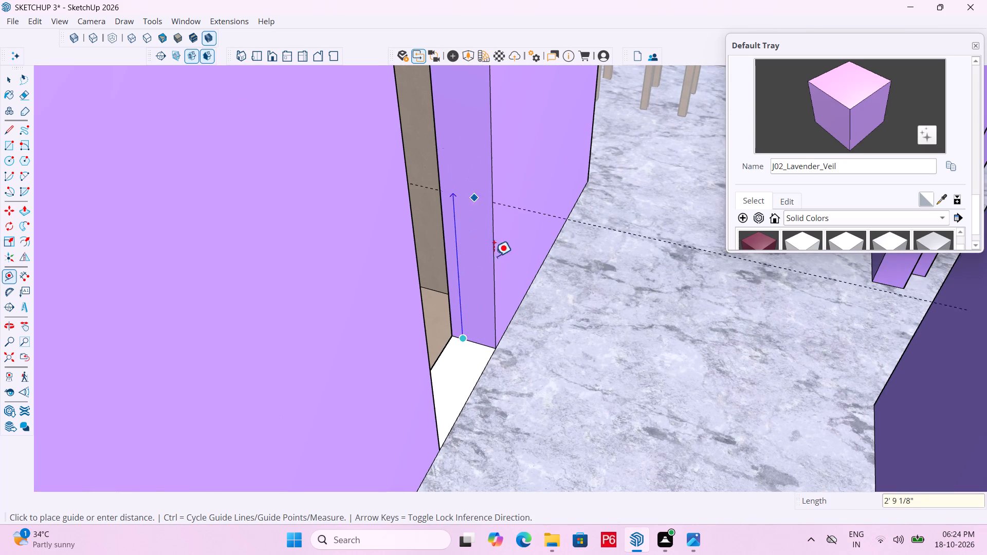
{"action": "scroll", "coordinate": [502, 289], "scroll_direction": "down", "scroll_amount": 13}
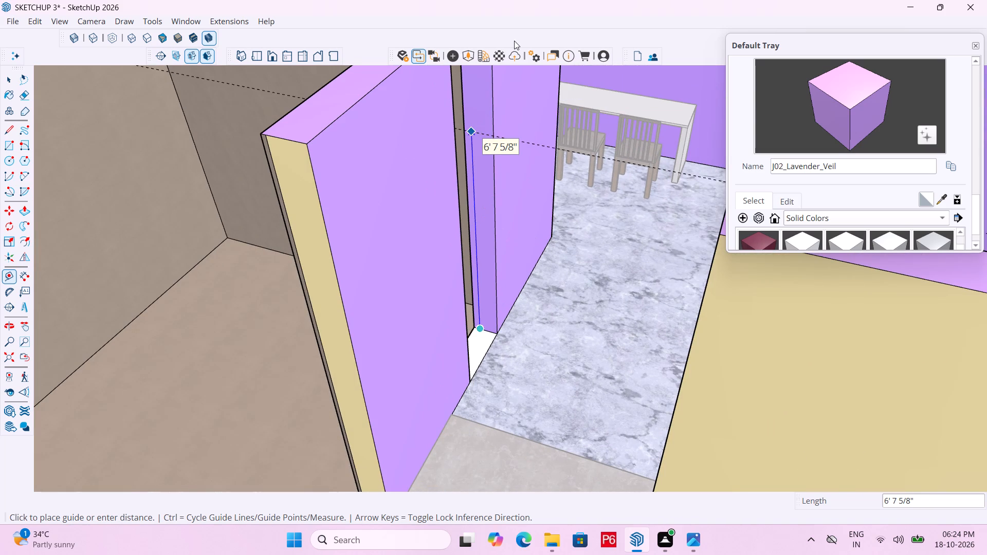
{"action": "scroll", "coordinate": [480, 239], "scroll_direction": "down", "scroll_amount": 4}
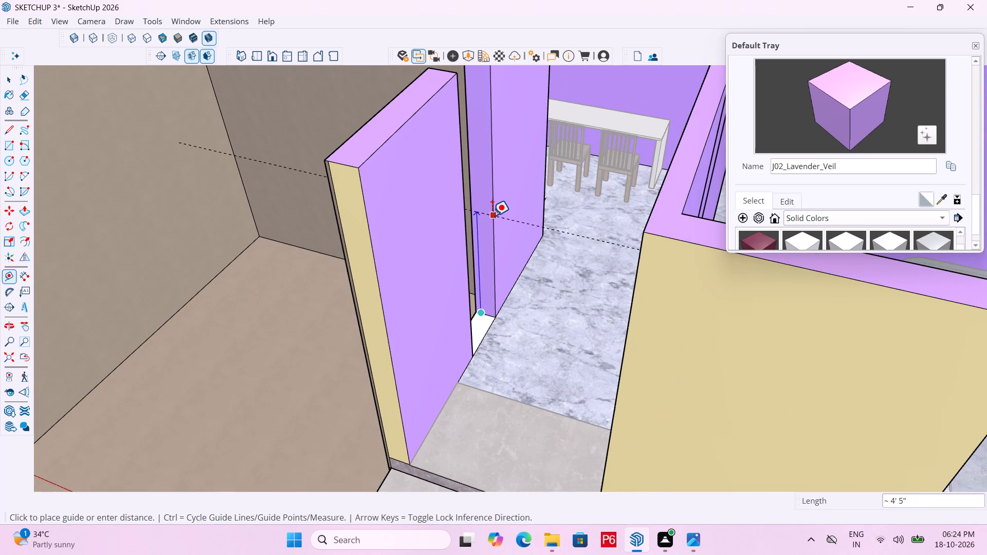
{"action": "scroll", "coordinate": [441, 281], "scroll_direction": "down", "scroll_amount": 7}
{"action": "scroll", "coordinate": [325, 324], "scroll_direction": "down", "scroll_amount": 2}
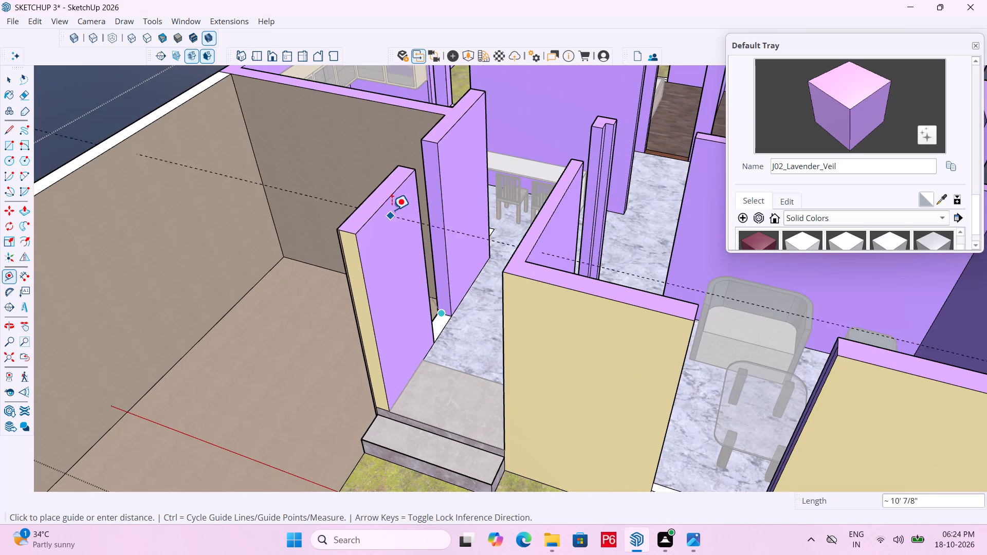
{"action": "scroll", "coordinate": [436, 137], "scroll_direction": "up", "scroll_amount": 5}
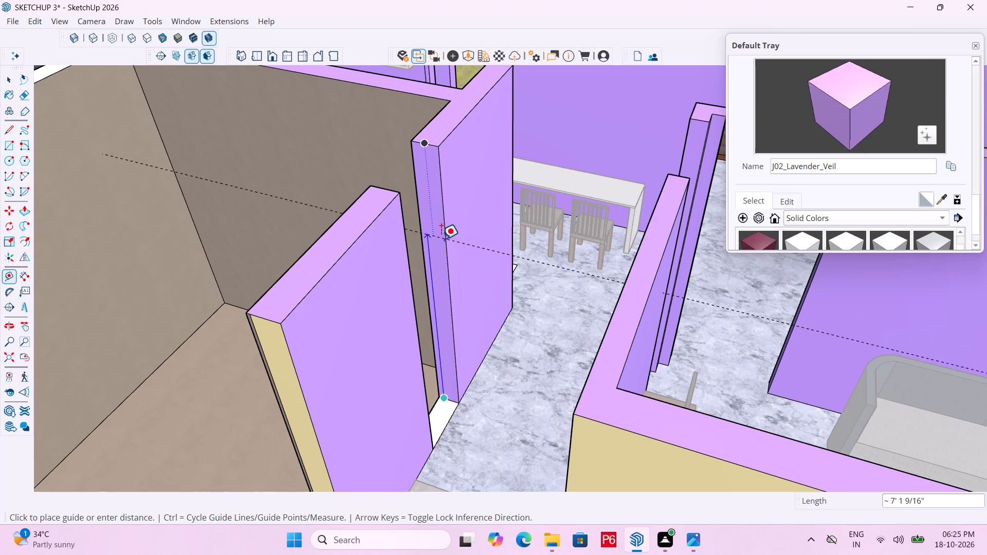
{"action": "type", "text": "3'"}
{"action": "key", "text": "Return"}
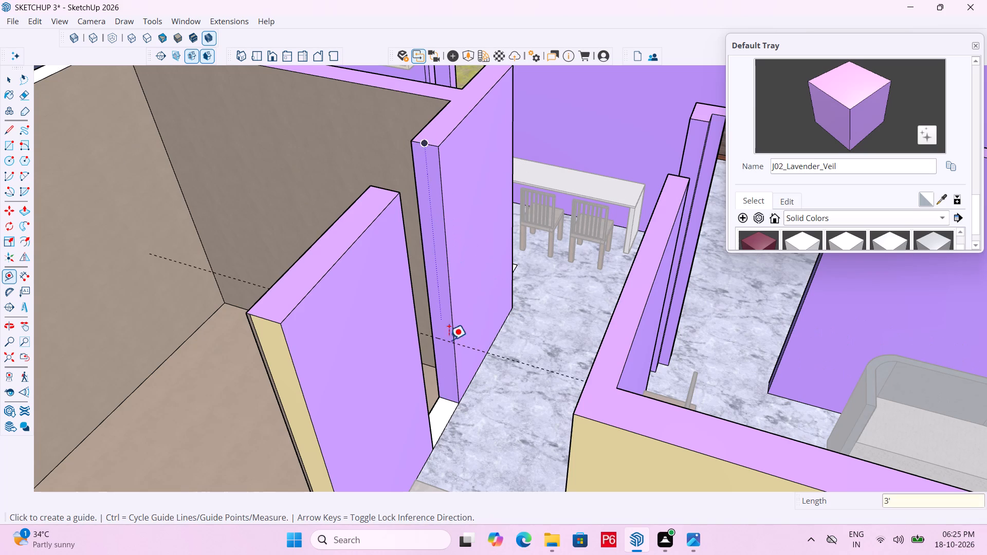
Draw a horizontal line across the doorway jamb along the 3' guide.
{"action": "scroll", "coordinate": [450, 378], "scroll_direction": "up", "scroll_amount": 5}
{"action": "key", "text": "l"}
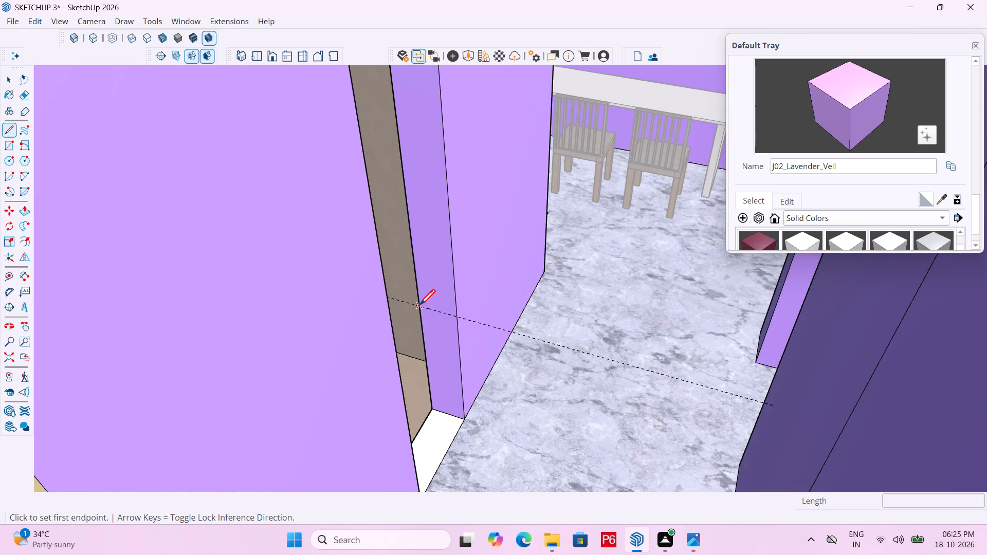
{"action": "left_click", "coordinate": [419, 307]}
{"action": "left_click", "coordinate": [458, 316]}
{"action": "key", "text": "space"}
Erase the guide line running through the doorway jamb.
{"action": "scroll", "coordinate": [469, 276], "scroll_direction": "down", "scroll_amount": 3}
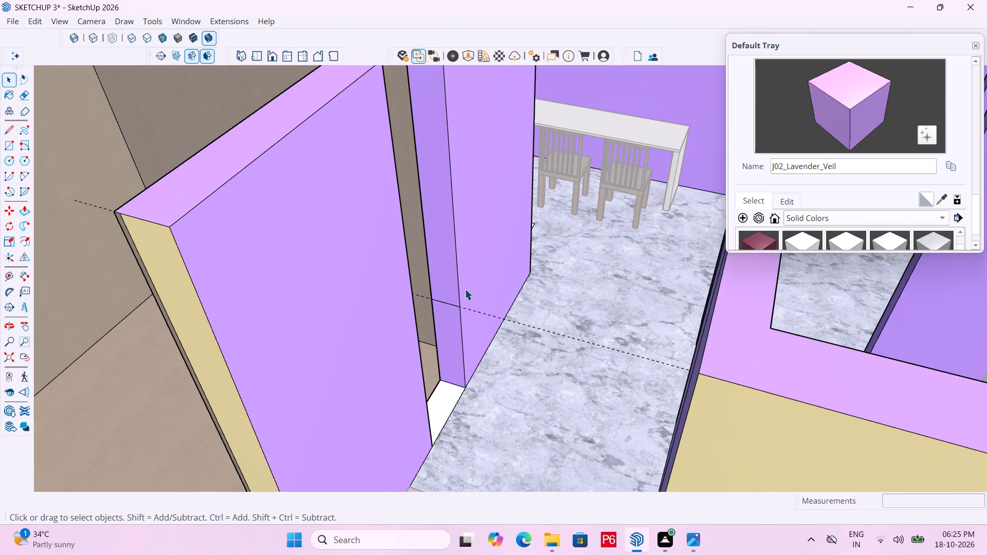
{"action": "scroll", "coordinate": [459, 311], "scroll_direction": "down", "scroll_amount": 4}
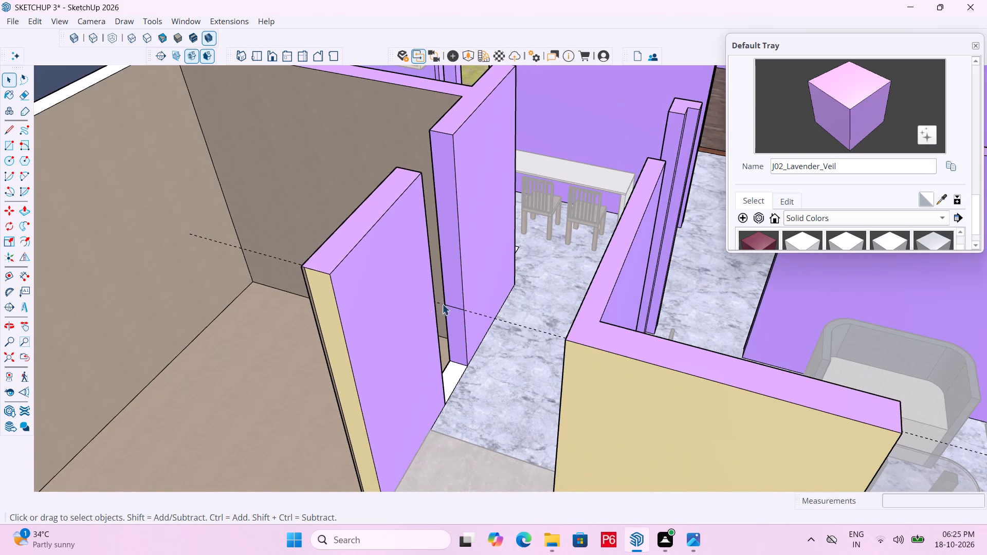
{"action": "scroll", "coordinate": [491, 290], "scroll_direction": "down", "scroll_amount": 4}
{"action": "scroll", "coordinate": [435, 303], "scroll_direction": "up", "scroll_amount": 5}
{"action": "scroll", "coordinate": [480, 290], "scroll_direction": "up", "scroll_amount": 2}
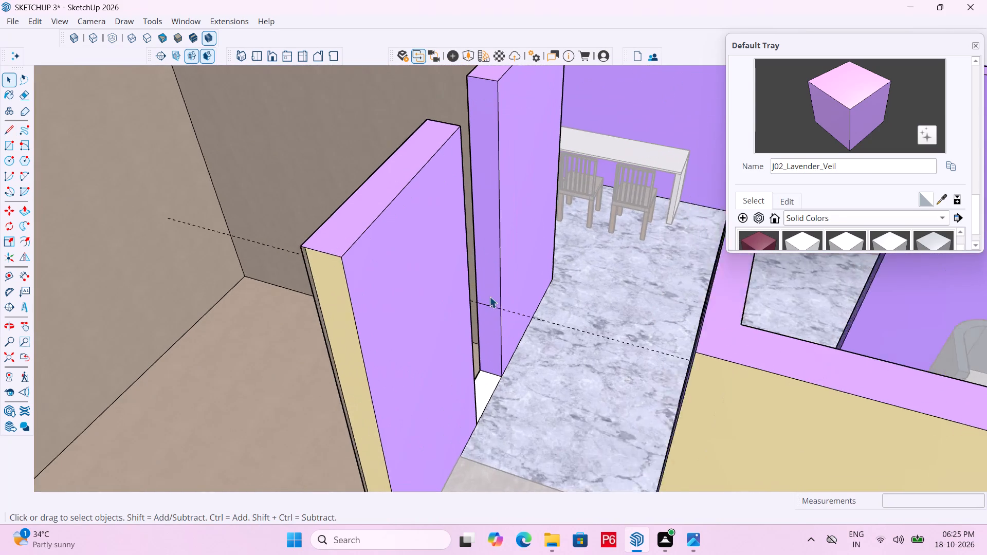
{"action": "scroll", "coordinate": [489, 297], "scroll_direction": "up", "scroll_amount": 2}
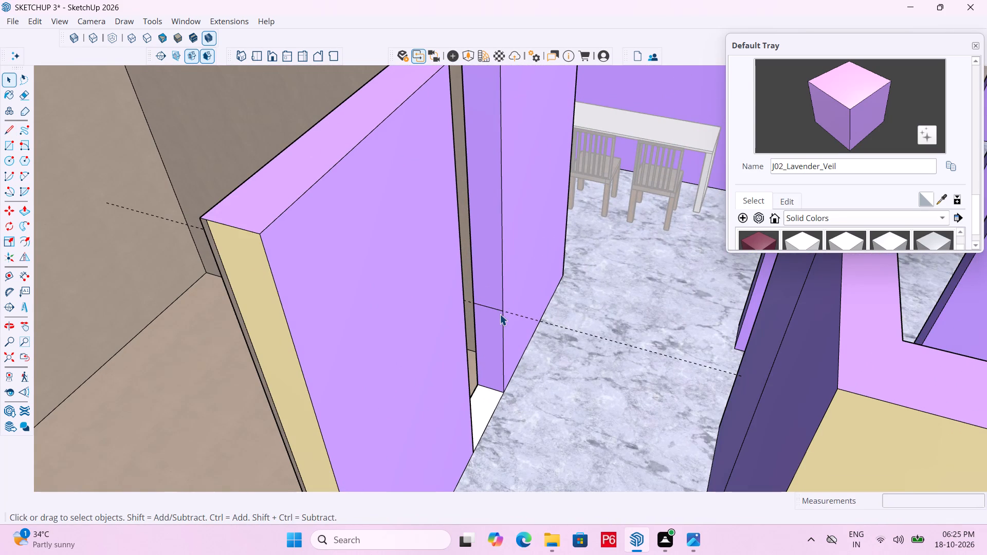
{"action": "key", "text": "e"}
{"action": "left_click_drag", "start_coordinate": [588, 331], "coordinate": [587, 339]}
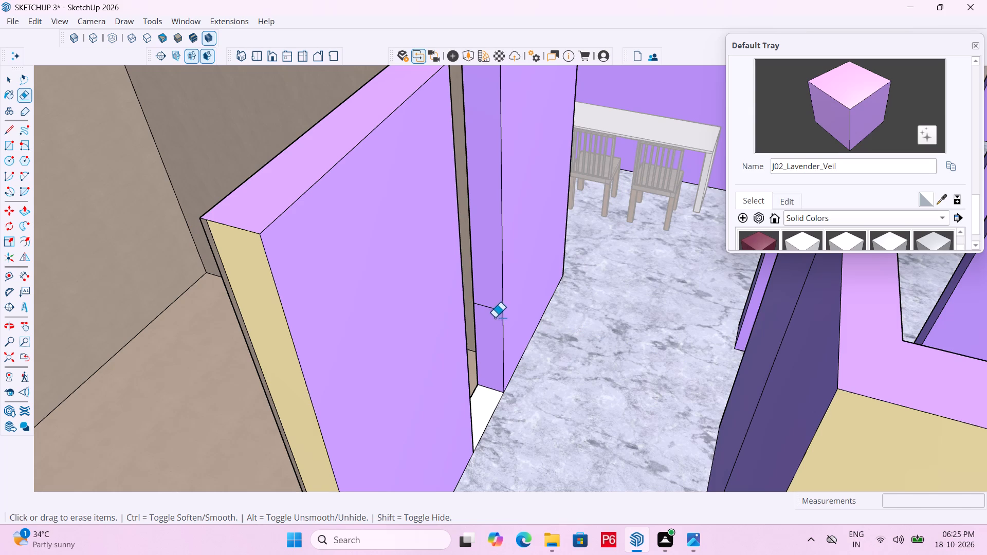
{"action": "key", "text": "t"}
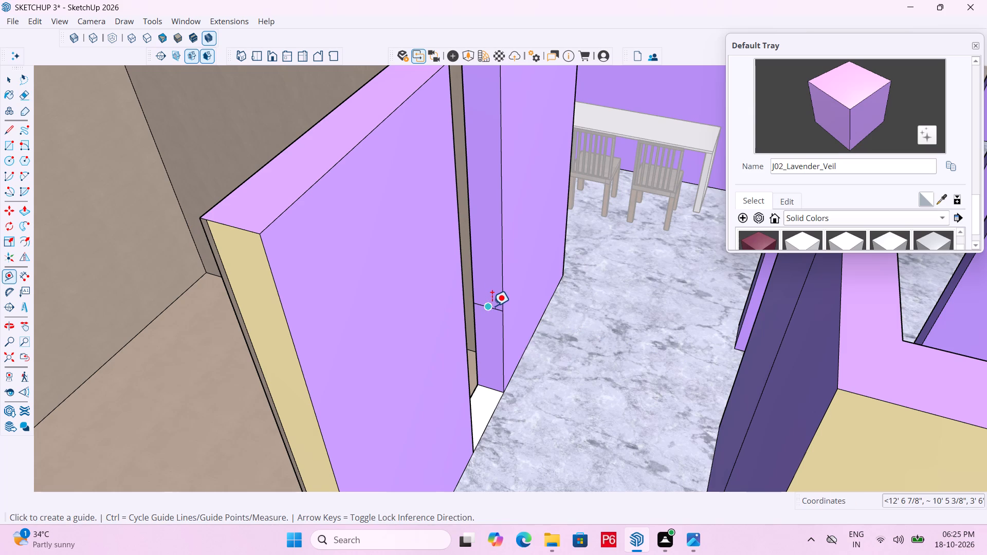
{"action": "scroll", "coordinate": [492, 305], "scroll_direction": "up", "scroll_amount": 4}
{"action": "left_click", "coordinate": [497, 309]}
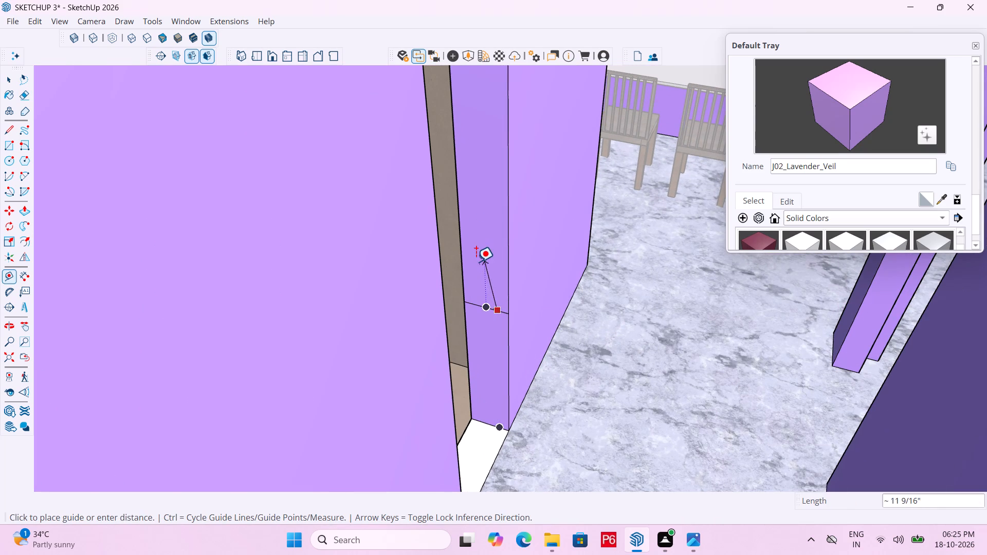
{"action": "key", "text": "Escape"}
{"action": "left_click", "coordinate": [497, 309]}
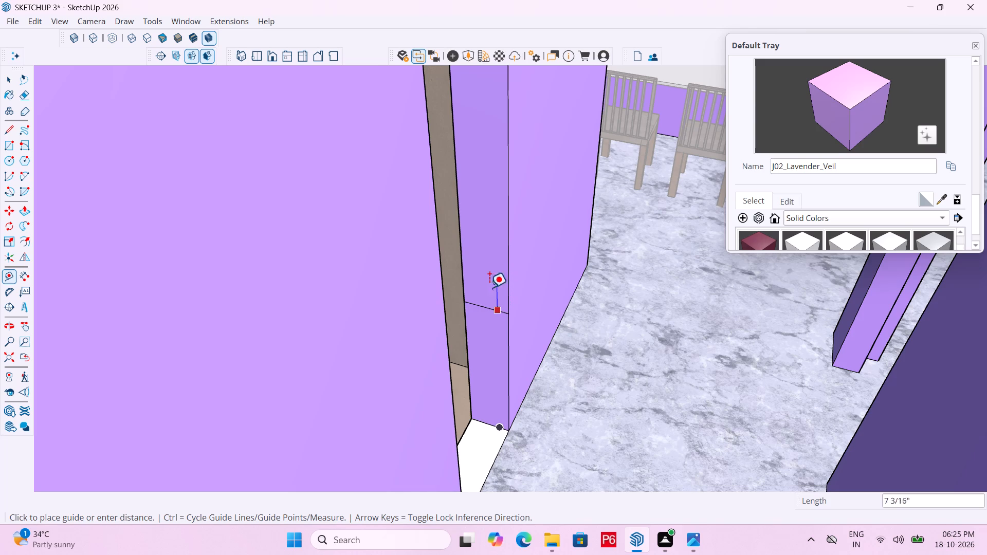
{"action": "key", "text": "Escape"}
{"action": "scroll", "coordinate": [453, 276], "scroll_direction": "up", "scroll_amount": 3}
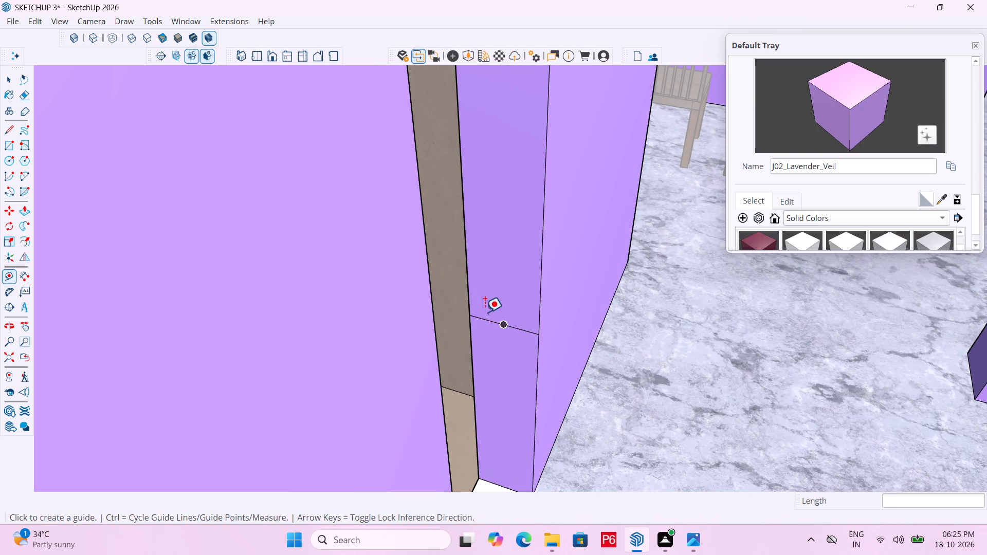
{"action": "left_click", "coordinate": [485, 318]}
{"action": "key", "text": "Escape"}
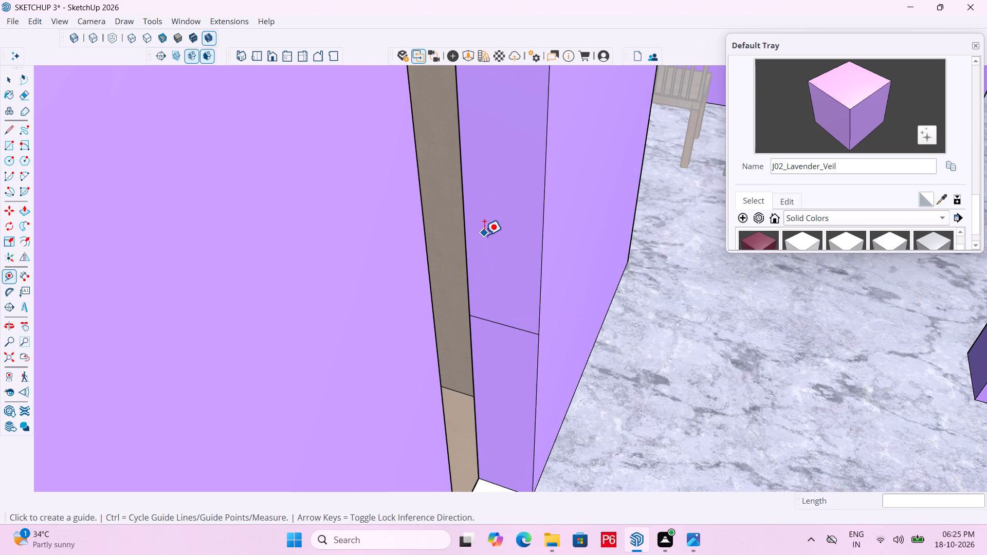
Place a guide line 3' above the horizontal line already drawn across the doorway jamb.
{"action": "key", "text": "t"}
{"action": "left_click_drag", "start_coordinate": [485, 319], "coordinate": [487, 313]}
{"action": "key", "text": "Escape"}
{"action": "scroll", "coordinate": [471, 321], "scroll_direction": "up", "scroll_amount": 4}
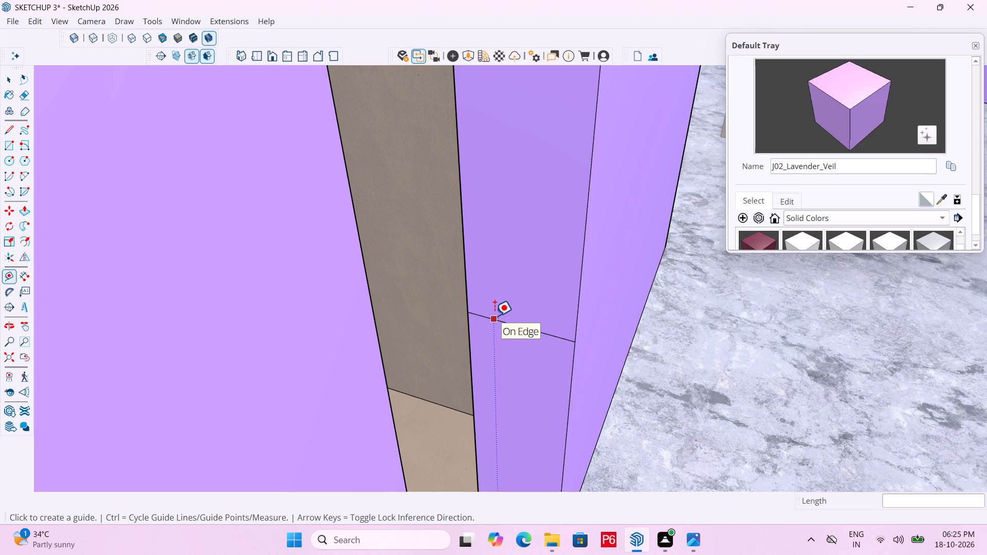
{"action": "left_click", "coordinate": [503, 320]}
{"action": "scroll", "coordinate": [484, 178], "scroll_direction": "down", "scroll_amount": 7}
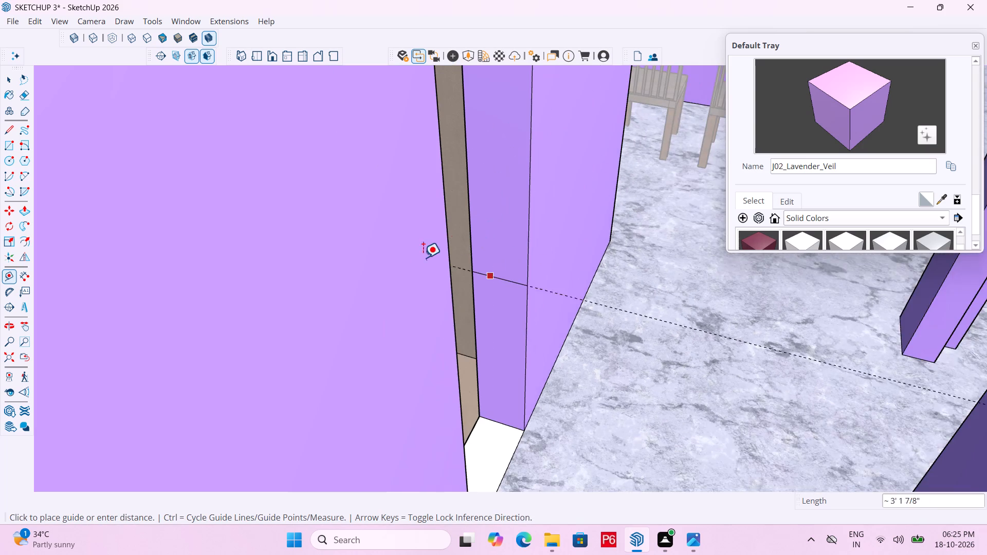
{"action": "scroll", "coordinate": [377, 330], "scroll_direction": "down", "scroll_amount": 14}
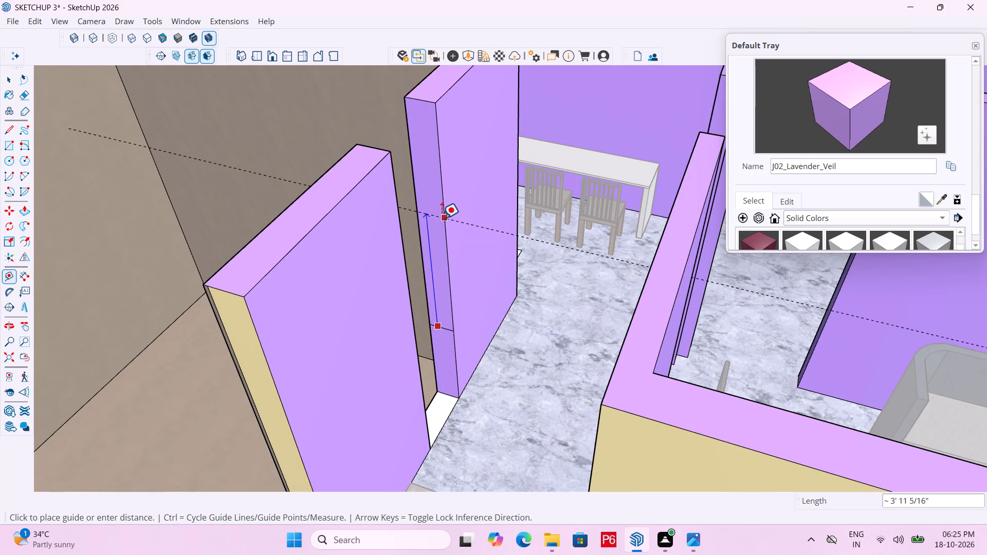
{"action": "key", "text": "3"}
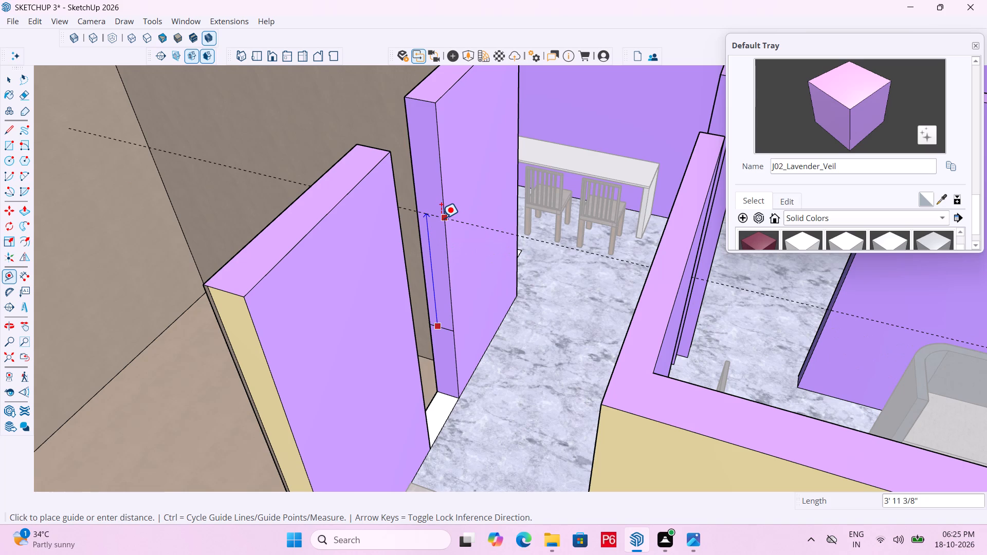
{"action": "key", "text": "apostrophe"}
{"action": "key", "text": "Return"}
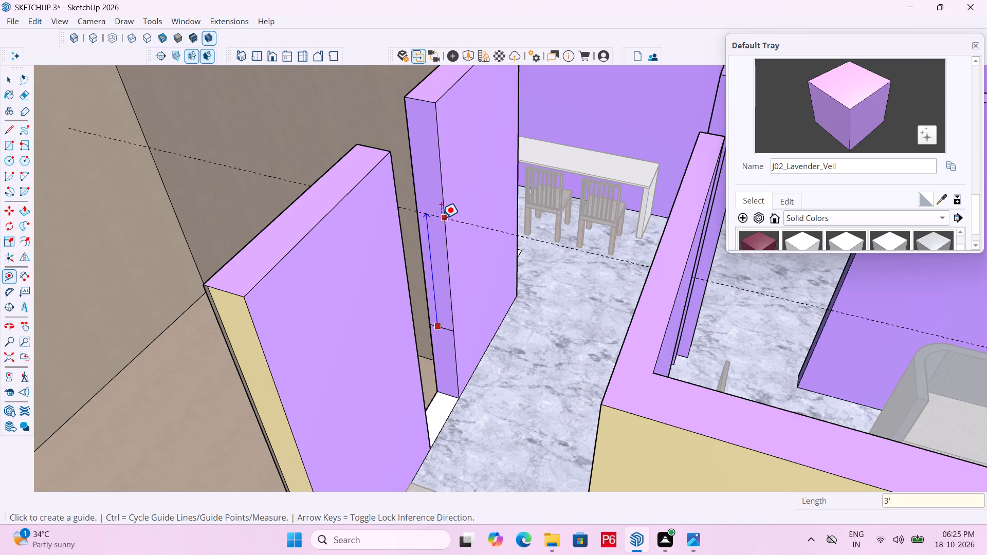
Draw a 9" horizontal line across the doorway jamb along the new guide.
{"action": "scroll", "coordinate": [441, 219], "scroll_direction": "up", "scroll_amount": 4}
{"action": "key", "text": "l"}
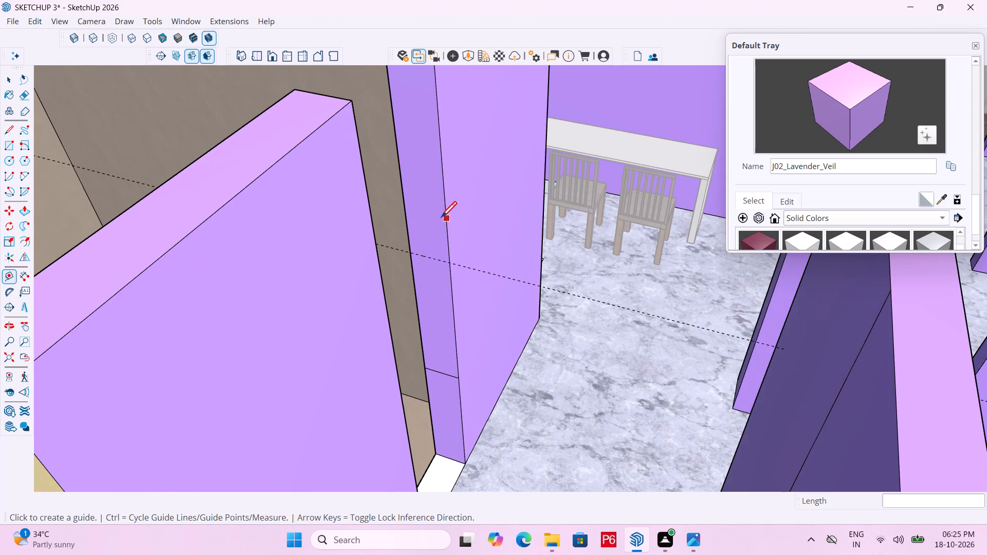
{"action": "scroll", "coordinate": [396, 248], "scroll_direction": "up", "scroll_amount": 2}
{"action": "left_click", "coordinate": [415, 254]}
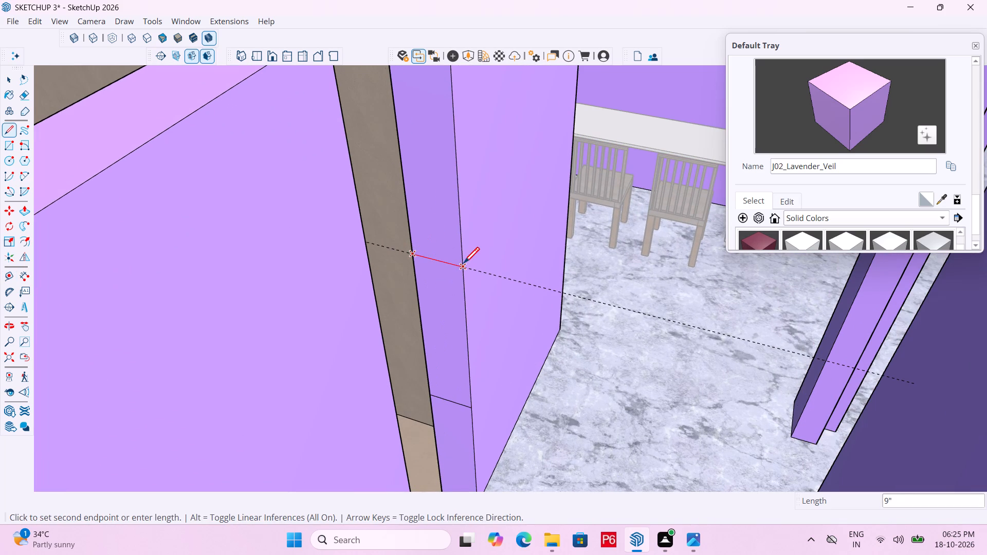
{"action": "left_click", "coordinate": [462, 265]}
{"action": "scroll", "coordinate": [514, 236], "scroll_direction": "down", "scroll_amount": 2}
Save the model with the new jamb line.
{"action": "key", "text": "ctrl+s"}
{"action": "key", "text": "ctrl+s"}
{"action": "key", "text": "ctrl+s"}
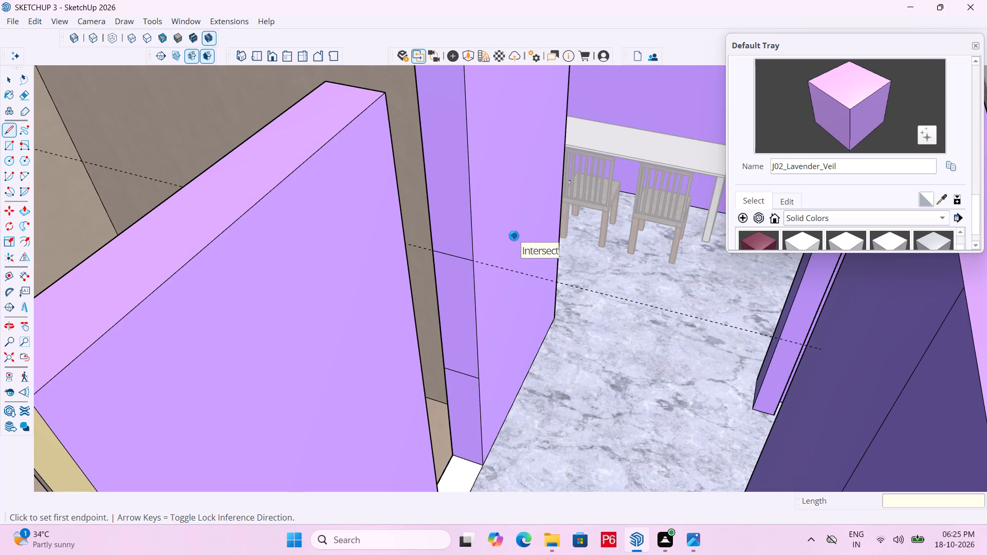
{"action": "key", "text": "ctrl+s"}
{"action": "key", "text": "ctrl+s"}
{"action": "key", "text": "ctrl+s"}
{"action": "key", "text": "ctrl+s"}
{"action": "key", "text": "ctrl+s"}
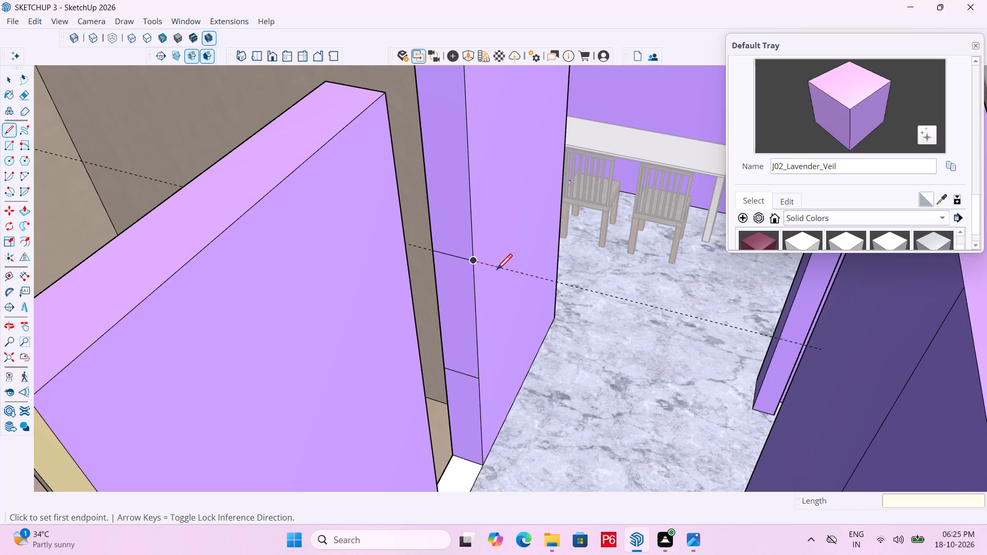
Erase the guide line crossing the doorway jamb.
{"action": "key", "text": "e"}
{"action": "left_click_drag", "start_coordinate": [507, 276], "coordinate": [515, 262]}
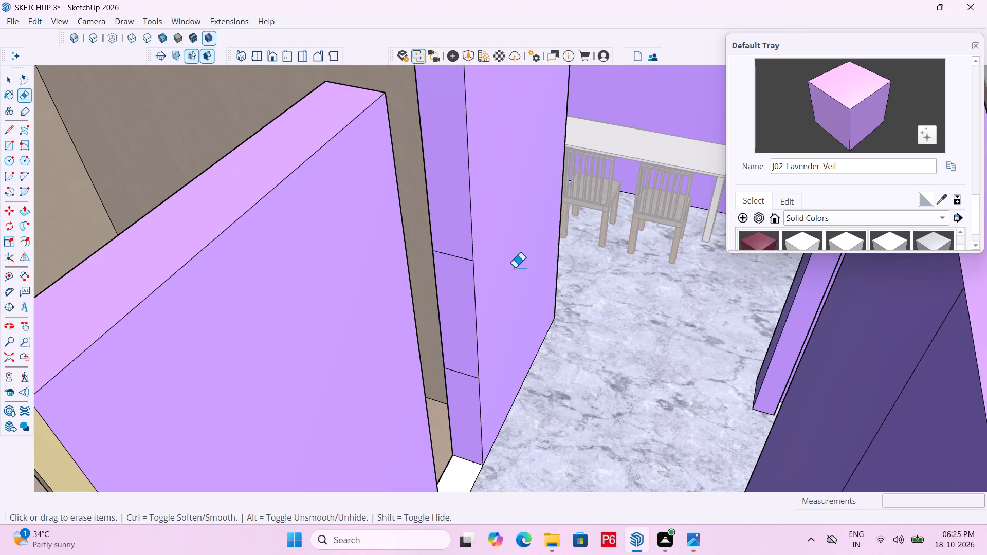
Push/Pull the jamb face above the upper line across the doorway to meet the opposite wall, closing the gap above the opening.
{"action": "scroll", "coordinate": [517, 272], "scroll_direction": "down", "scroll_amount": 2}
{"action": "scroll", "coordinate": [470, 291], "scroll_direction": "up", "scroll_amount": 5}
{"action": "scroll", "coordinate": [489, 316], "scroll_direction": "down", "scroll_amount": 5}
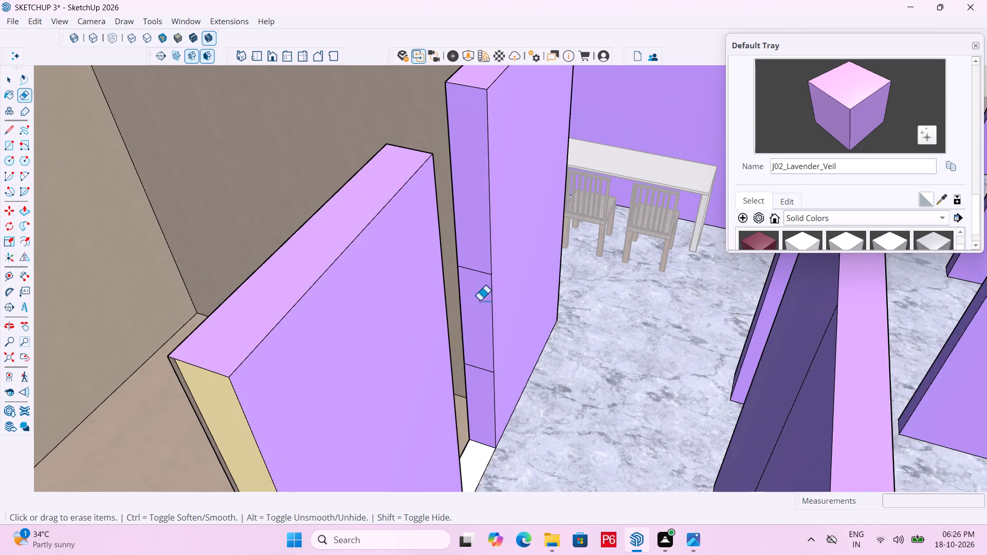
{"action": "middle_click_drag", "start_coordinate": [477, 265], "coordinate": [422, 265]}
{"action": "scroll", "coordinate": [452, 270], "scroll_direction": "down", "scroll_amount": 2}
{"action": "key", "text": "o"}
{"action": "key", "text": "p"}
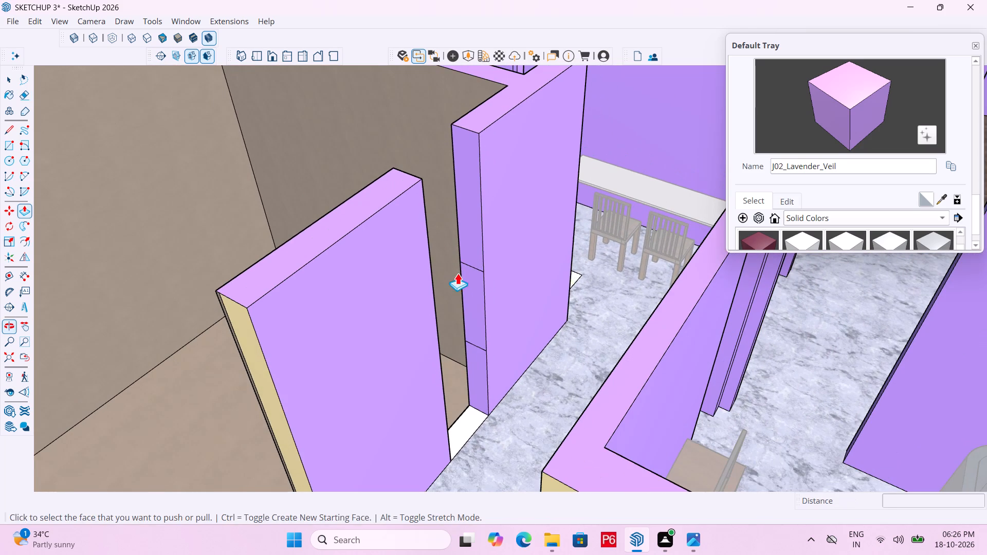
{"action": "left_click", "coordinate": [471, 209]}
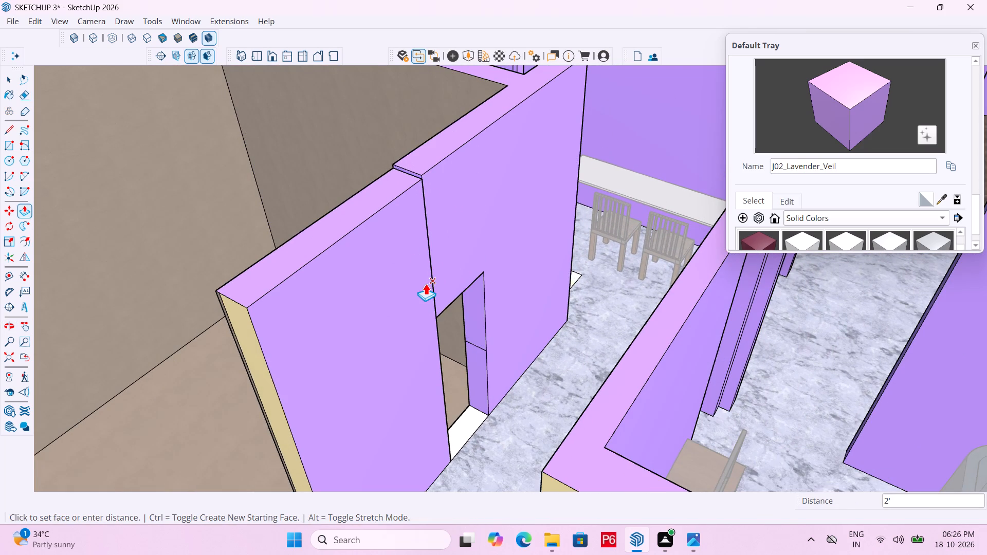
{"action": "middle_click_drag", "start_coordinate": [438, 356], "coordinate": [220, 297]}
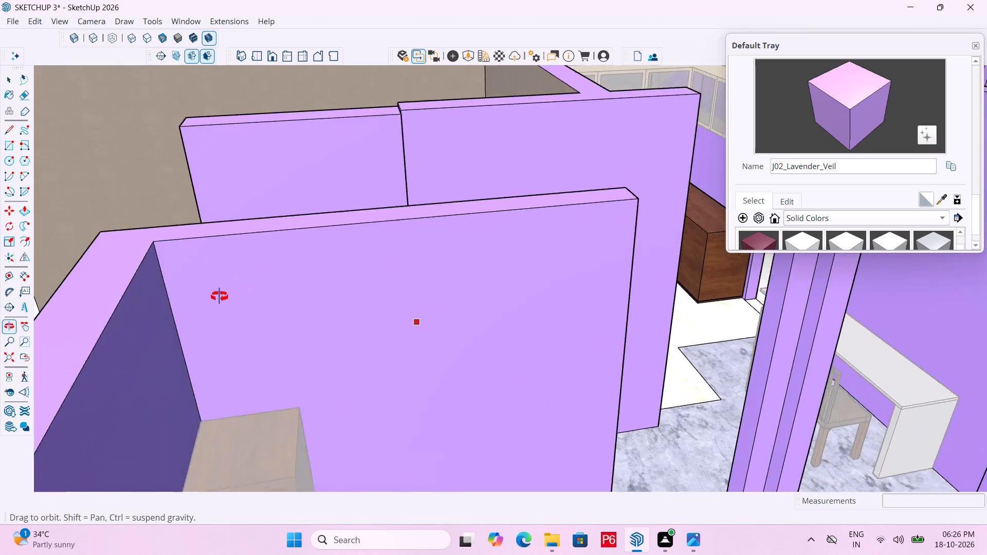
{"action": "middle_click_drag", "start_coordinate": [220, 297], "coordinate": [269, 414]}
{"action": "scroll", "coordinate": [385, 335], "scroll_direction": "up", "scroll_amount": 6}
{"action": "scroll", "coordinate": [504, 224], "scroll_direction": "down", "scroll_amount": 3}
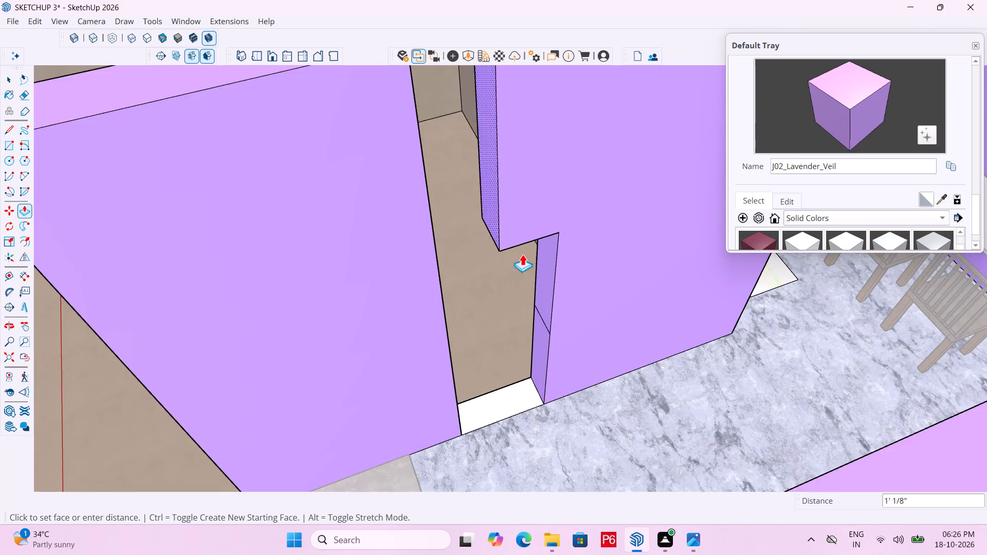
{"action": "left_click", "coordinate": [457, 318]}
Push/Pull the top face of the lower wall beside the doorway up 1", level with the adjoining wall top.
{"action": "middle_click_drag", "start_coordinate": [529, 290], "coordinate": [316, 247]}
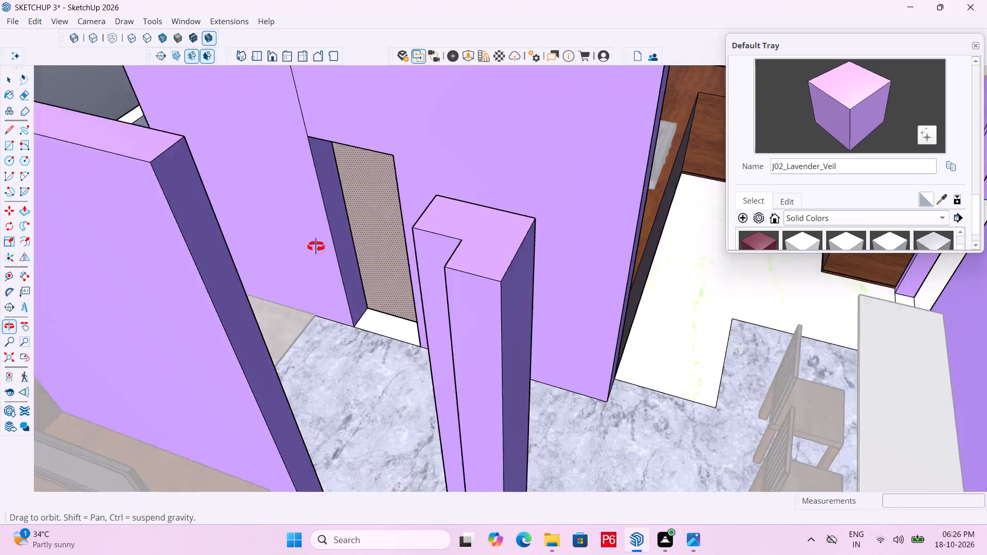
{"action": "middle_click_drag", "start_coordinate": [316, 247], "coordinate": [626, 309]}
{"action": "scroll", "coordinate": [409, 284], "scroll_direction": "down", "scroll_amount": 3}
{"action": "left_click", "coordinate": [453, 218]}
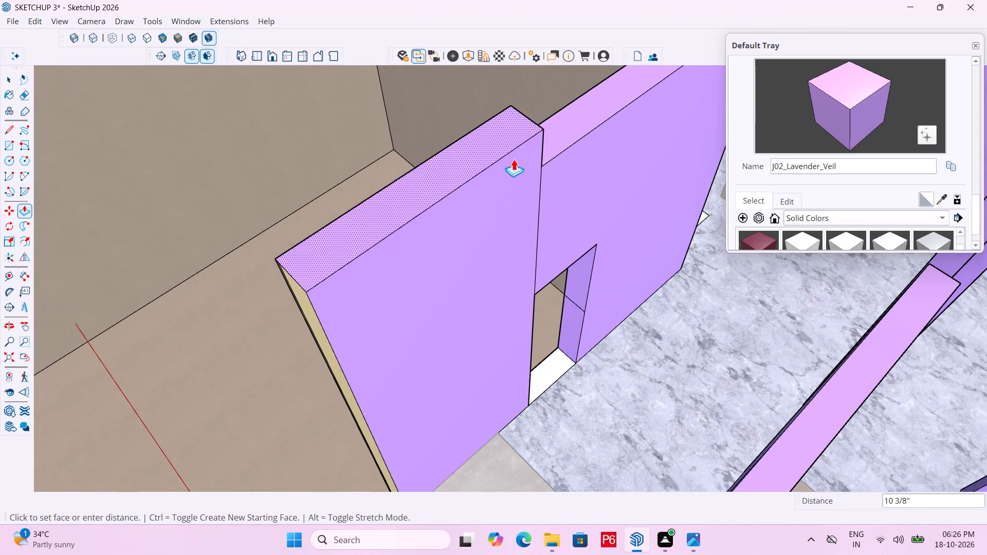
{"action": "left_click_drag", "start_coordinate": [572, 135], "coordinate": [567, 140]}
{"action": "scroll", "coordinate": [477, 199], "scroll_direction": "down", "scroll_amount": 6}
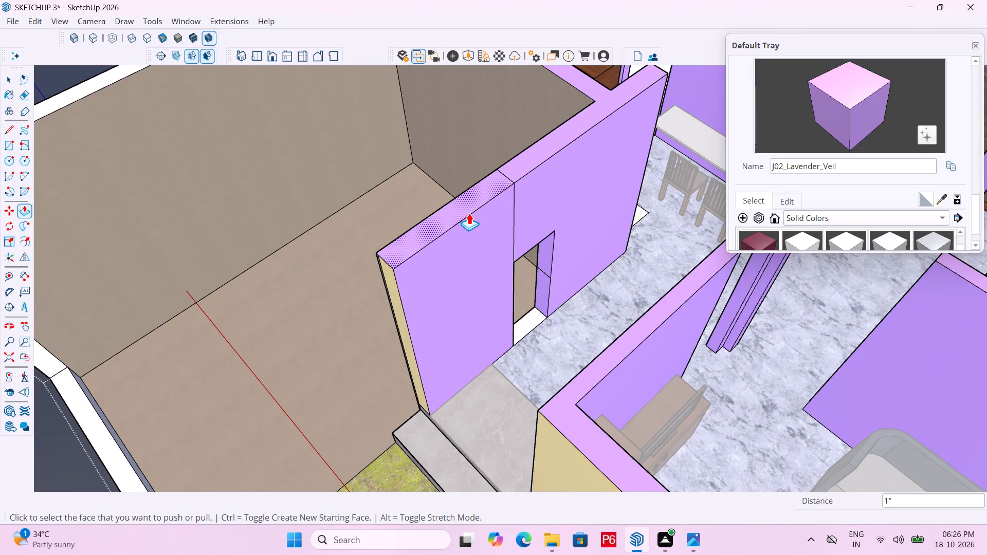
Save the model with the closed wall above the parking-side doorway.
{"action": "key", "text": "ctrl+s"}
{"action": "key", "text": "ctrl+s"}
{"action": "key", "text": "ctrl+s"}
{"action": "key", "text": "ctrl+s"}
{"action": "scroll", "coordinate": [406, 238], "scroll_direction": "down", "scroll_amount": 6}
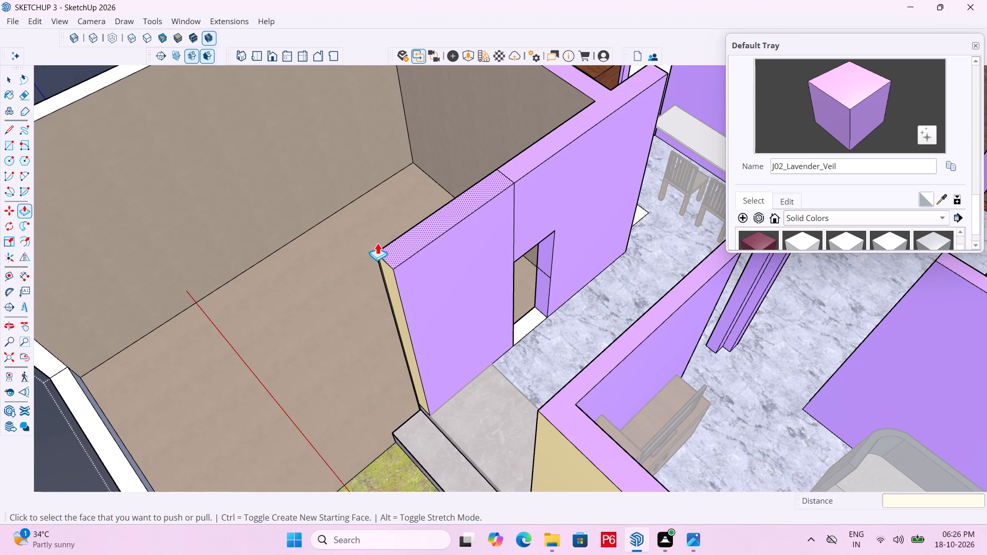
{"action": "scroll", "coordinate": [377, 243], "scroll_direction": "down", "scroll_amount": 4}
{"action": "scroll", "coordinate": [441, 220], "scroll_direction": "down", "scroll_amount": 4}
{"action": "middle_click_drag", "start_coordinate": [418, 280], "coordinate": [475, 144]}
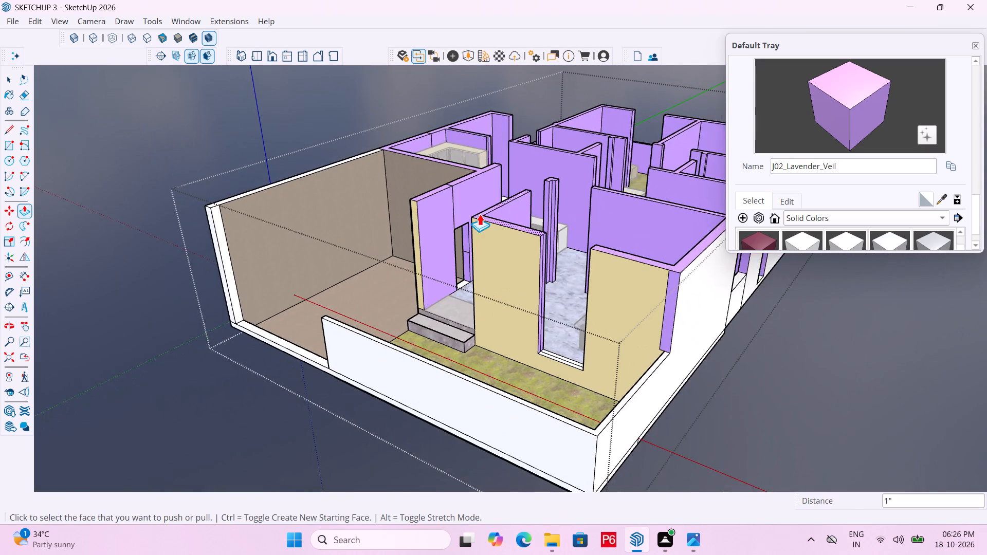
{"action": "scroll", "coordinate": [395, 281], "scroll_direction": "down", "scroll_amount": 2}
{"action": "middle_click_drag", "start_coordinate": [383, 320], "coordinate": [423, 418]}
{"action": "key", "text": "ctrl+s"}
{"action": "key", "text": "ctrl+s"}
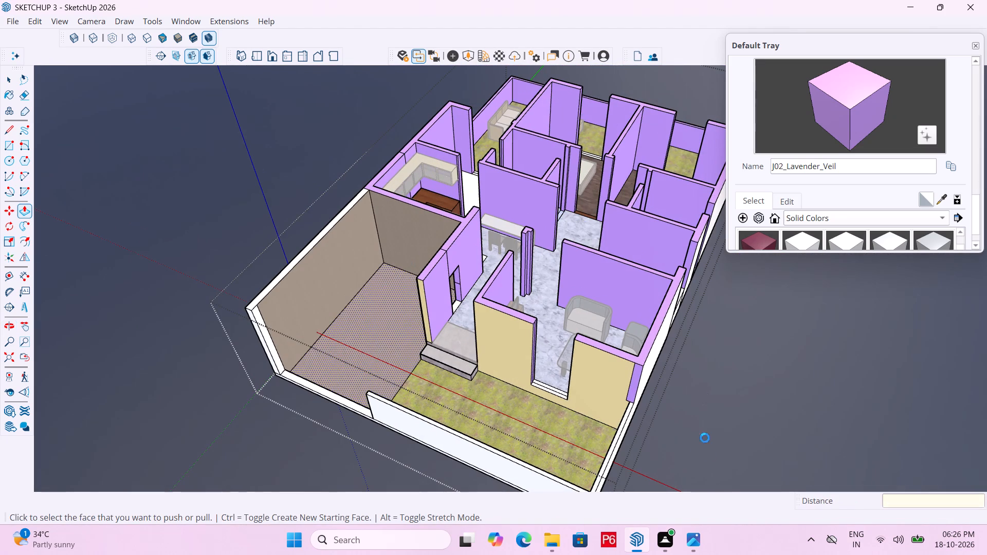
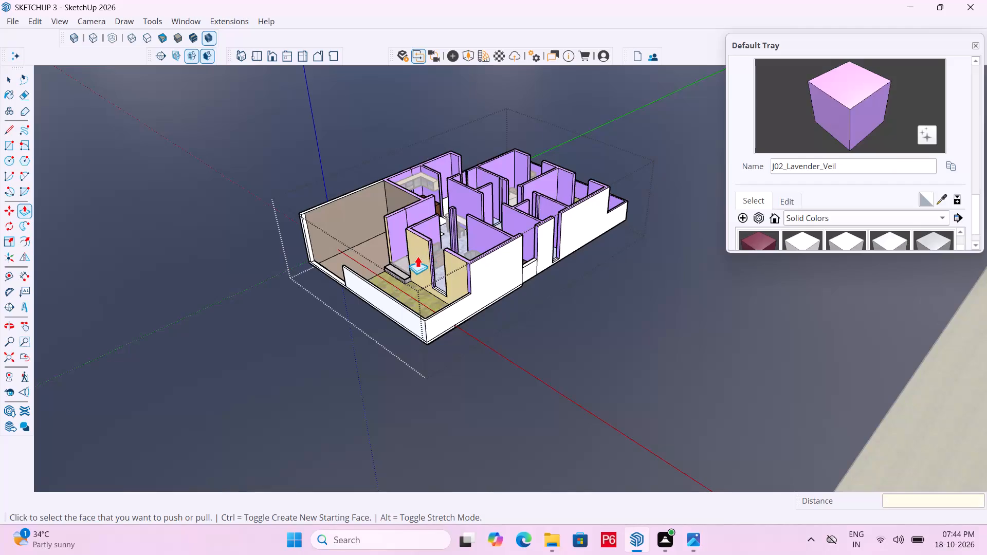
Save the house model.
{"action": "scroll", "coordinate": [411, 261], "scroll_direction": "up", "scroll_amount": 6}
{"action": "scroll", "coordinate": [455, 323], "scroll_direction": "down", "scroll_amount": 3}
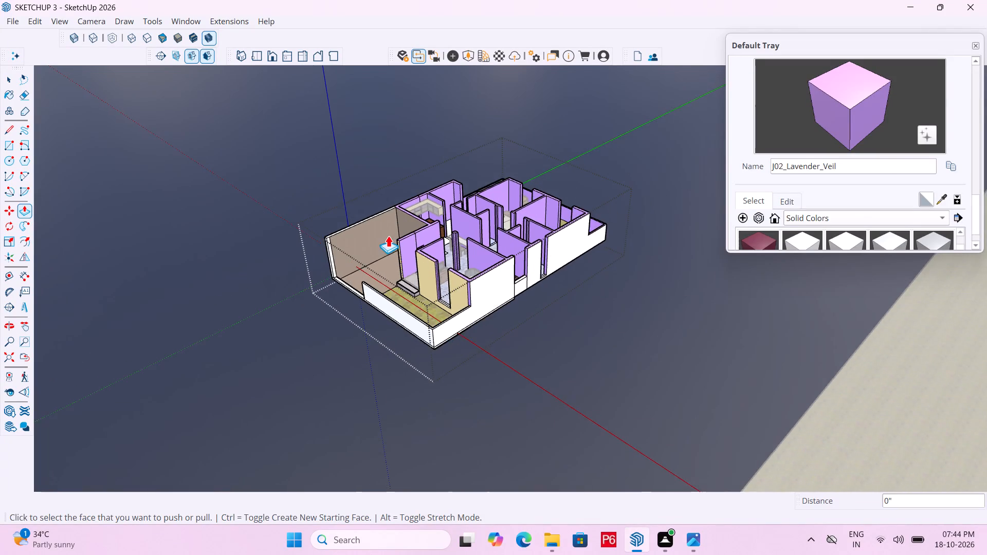
{"action": "middle_click_drag", "start_coordinate": [388, 235], "coordinate": [435, 300]}
{"action": "scroll", "coordinate": [425, 311], "scroll_direction": "up", "scroll_amount": 9}
{"action": "middle_click_drag", "start_coordinate": [382, 304], "coordinate": [618, 295]}
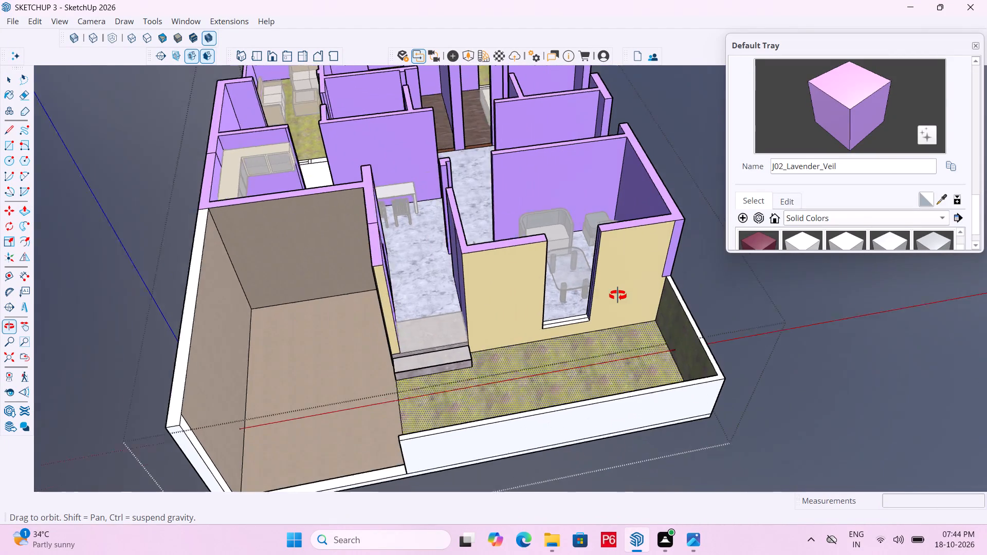
{"action": "middle_click_drag", "start_coordinate": [618, 295], "coordinate": [619, 295]}
{"action": "key", "text": "ctrl+s"}
{"action": "key", "text": "ctrl+s"}
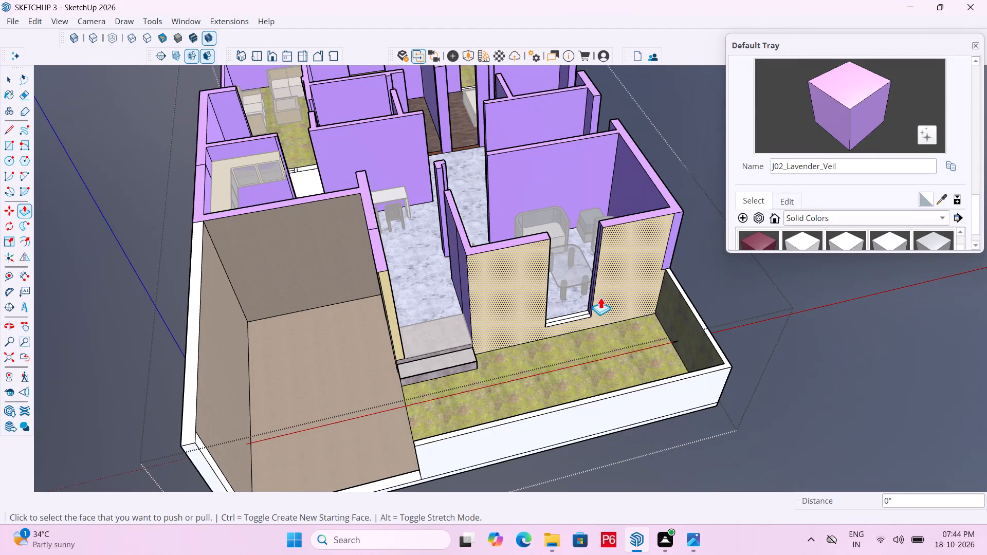
{"action": "key", "text": "ctrl+s"}
{"action": "key", "text": "ctrl+s"}
{"action": "key", "text": "ctrl+s"}
{"action": "key", "text": "ctrl+s"}
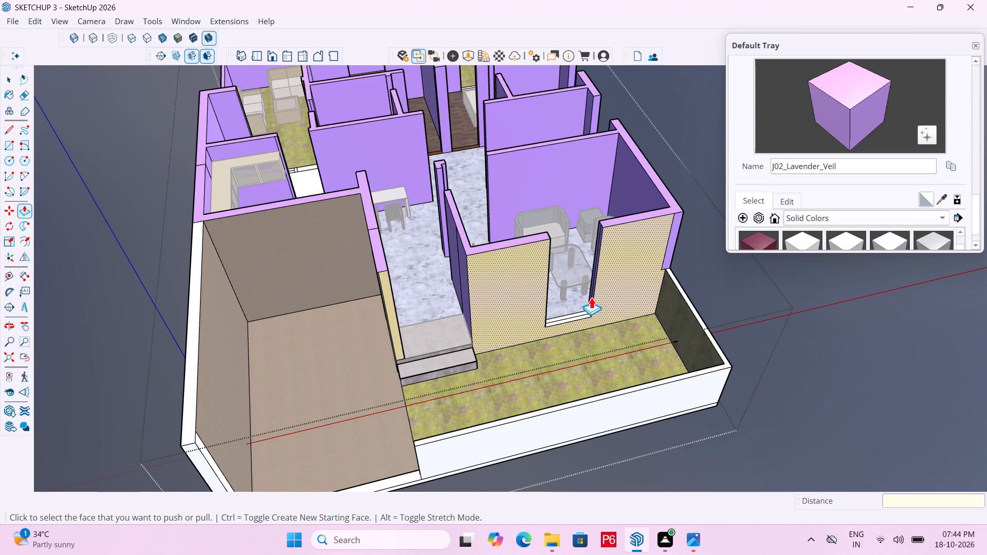
{"action": "key", "text": "ctrl+s"}
{"action": "key", "text": "ctrl+s"}
Examine the whole house model from the front, rear and both long sides.
{"action": "scroll", "coordinate": [591, 297], "scroll_direction": "down", "scroll_amount": 11}
{"action": "middle_click_drag", "start_coordinate": [663, 291], "coordinate": [280, 246]}
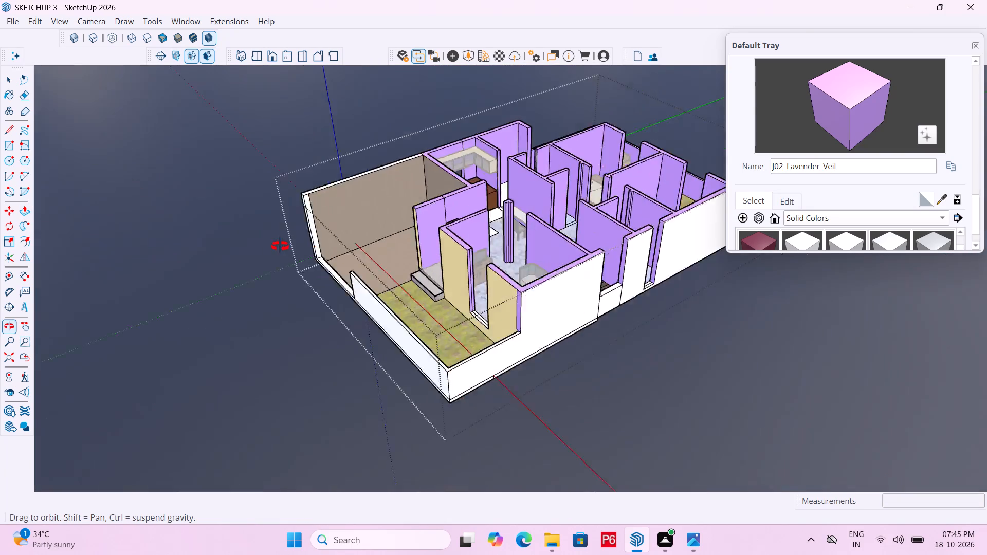
{"action": "middle_click_drag", "start_coordinate": [280, 246], "coordinate": [412, 374]}
{"action": "scroll", "coordinate": [341, 348], "scroll_direction": "down", "scroll_amount": 3}
{"action": "middle_click_drag", "start_coordinate": [402, 305], "coordinate": [446, 212]}
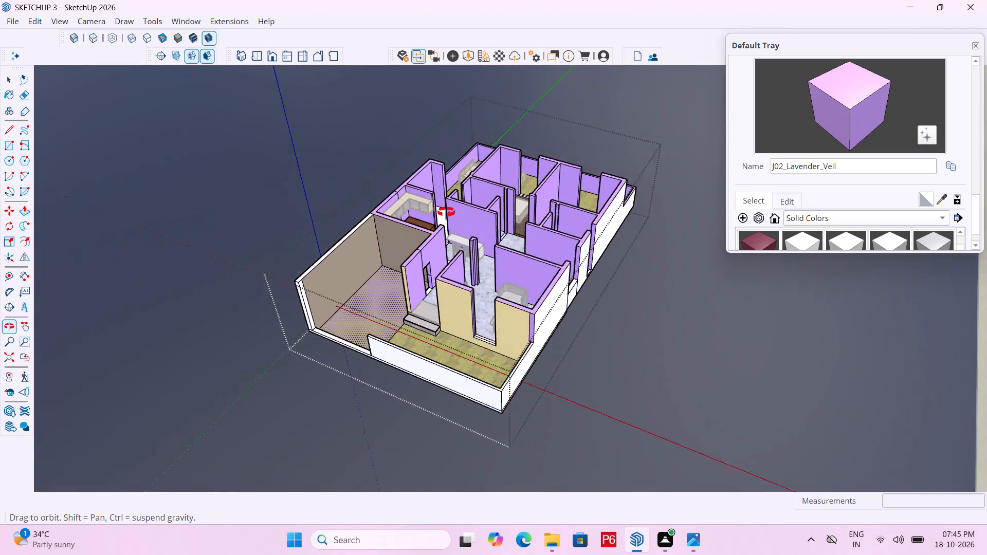
{"action": "middle_click_drag", "start_coordinate": [446, 212], "coordinate": [699, 197]}
{"action": "scroll", "coordinate": [403, 239], "scroll_direction": "down", "scroll_amount": 2}
{"action": "middle_click_drag", "start_coordinate": [473, 256], "coordinate": [834, 238]}
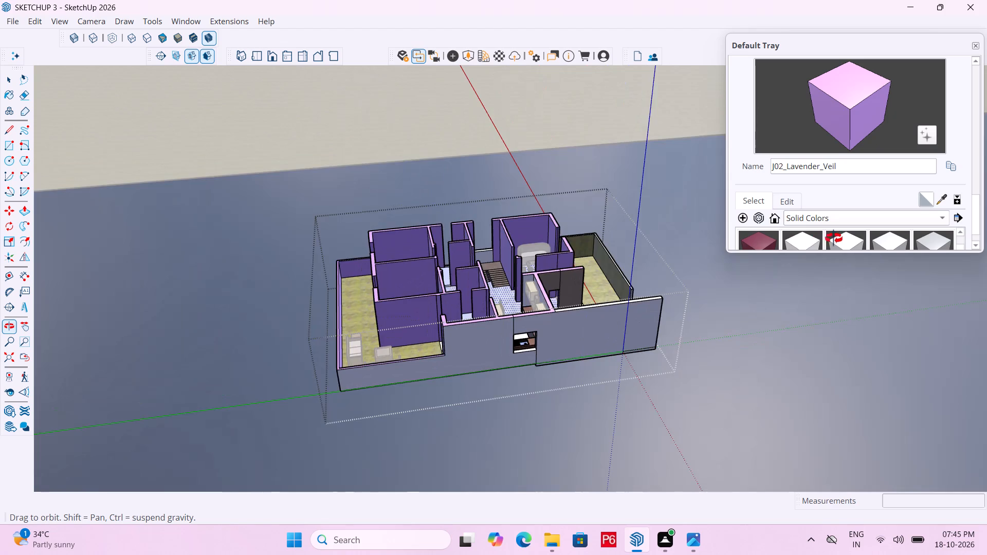
{"action": "middle_click_drag", "start_coordinate": [834, 238], "coordinate": [292, 303]}
{"action": "middle_click_drag", "start_coordinate": [626, 267], "coordinate": [301, 268]}
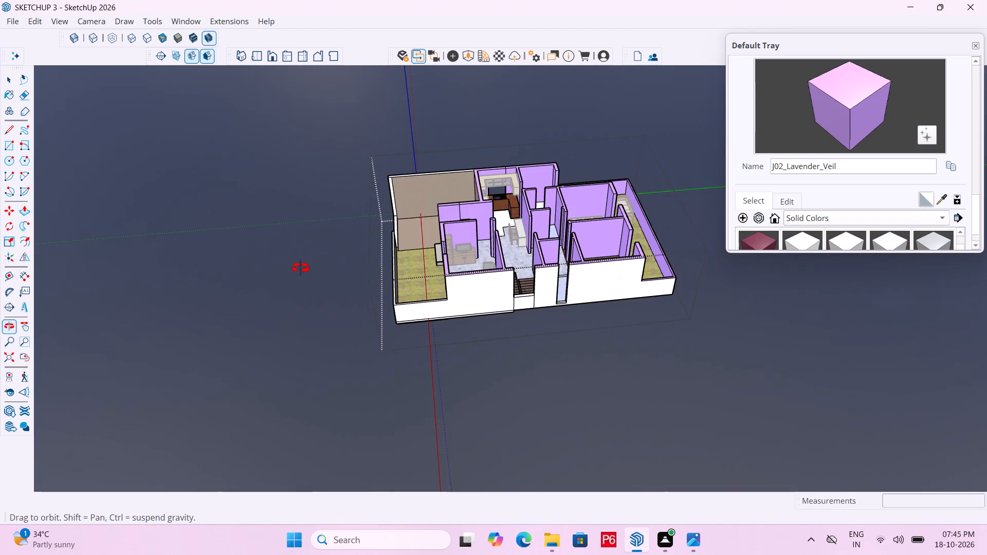
{"action": "middle_click_drag", "start_coordinate": [301, 268], "coordinate": [499, 291]}
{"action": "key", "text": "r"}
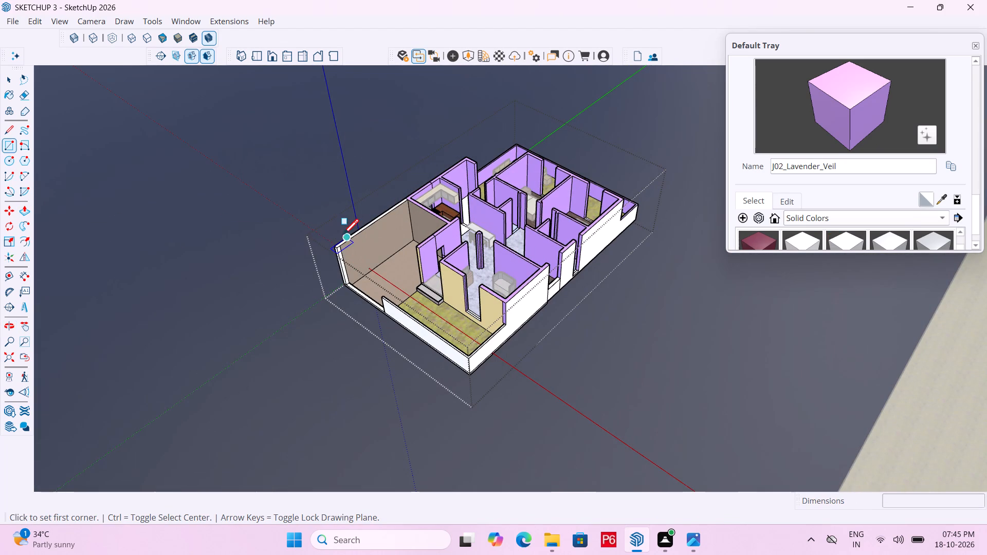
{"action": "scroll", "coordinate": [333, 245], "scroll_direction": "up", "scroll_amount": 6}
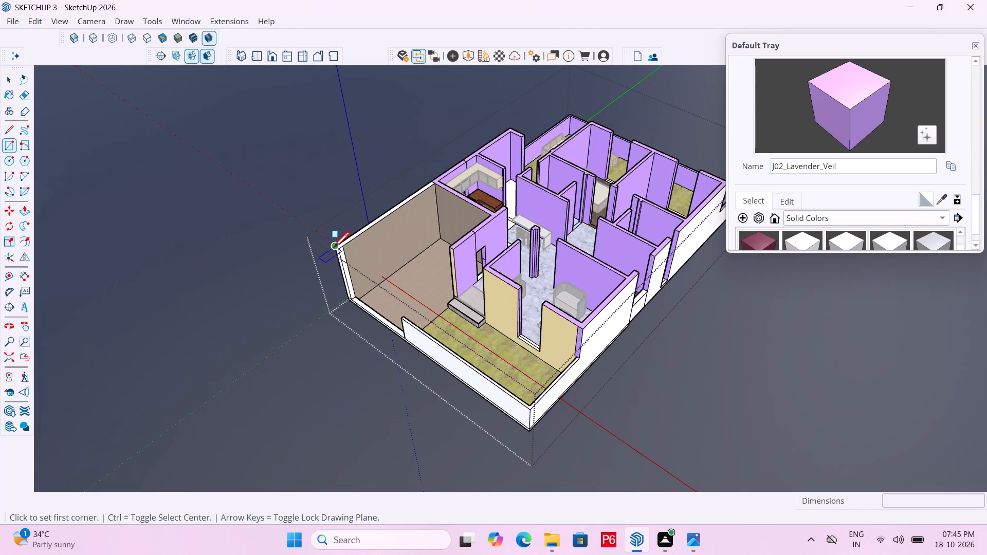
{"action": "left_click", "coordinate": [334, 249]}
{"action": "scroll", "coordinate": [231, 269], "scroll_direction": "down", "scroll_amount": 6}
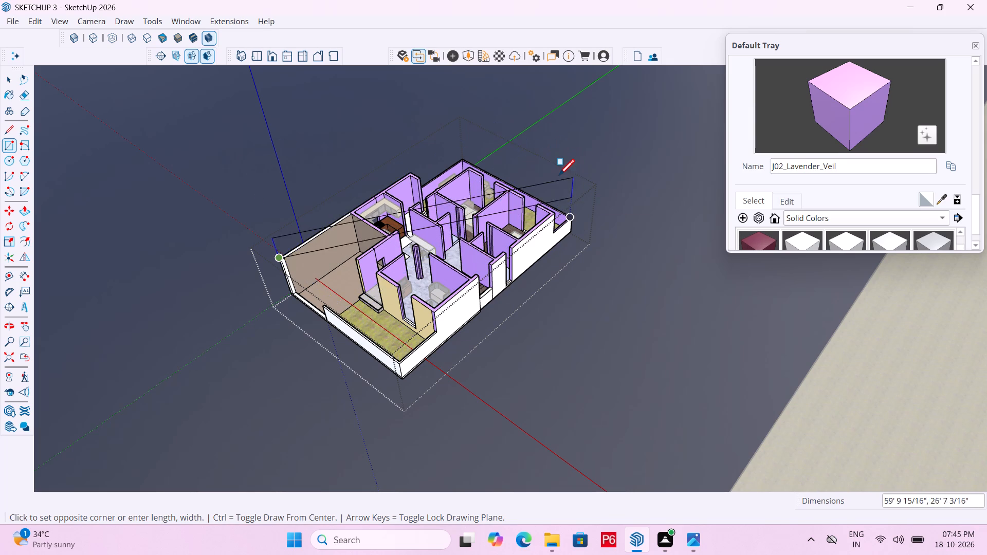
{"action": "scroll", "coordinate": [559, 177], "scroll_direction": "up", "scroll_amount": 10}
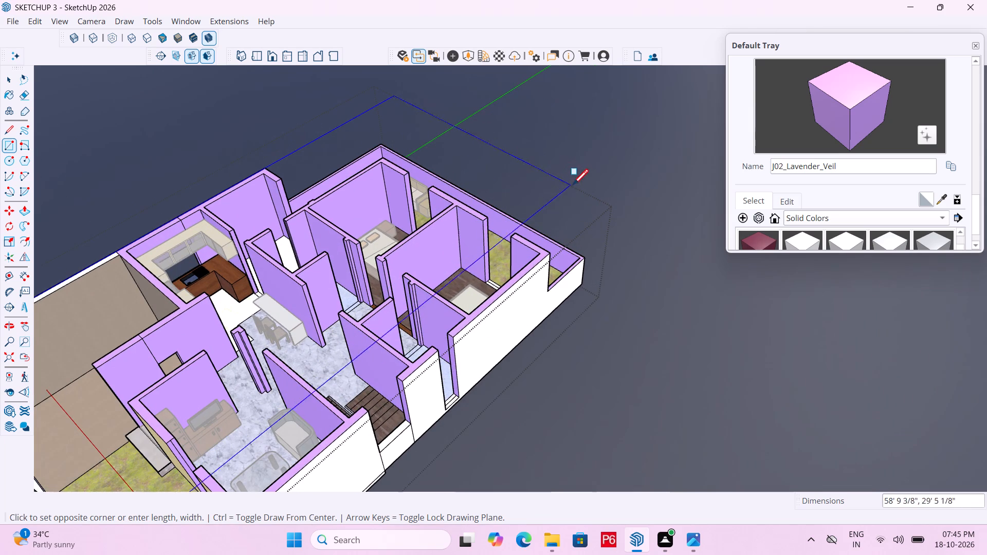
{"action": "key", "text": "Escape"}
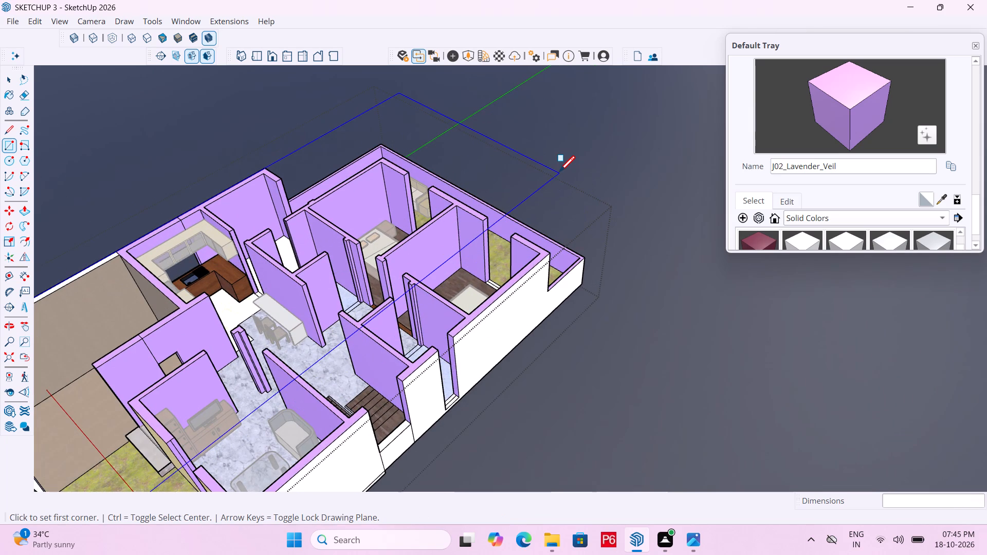
Save the house model again.
{"action": "key", "text": "ctrl+s"}
{"action": "key", "text": "ctrl+s"}
{"action": "key", "text": "ctrl+s"}
{"action": "key", "text": "ctrl+s"}
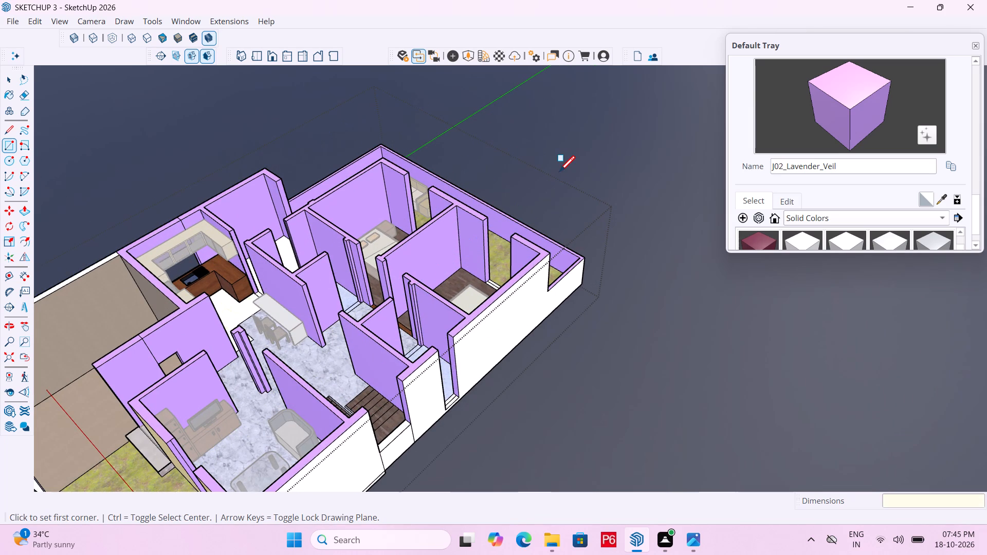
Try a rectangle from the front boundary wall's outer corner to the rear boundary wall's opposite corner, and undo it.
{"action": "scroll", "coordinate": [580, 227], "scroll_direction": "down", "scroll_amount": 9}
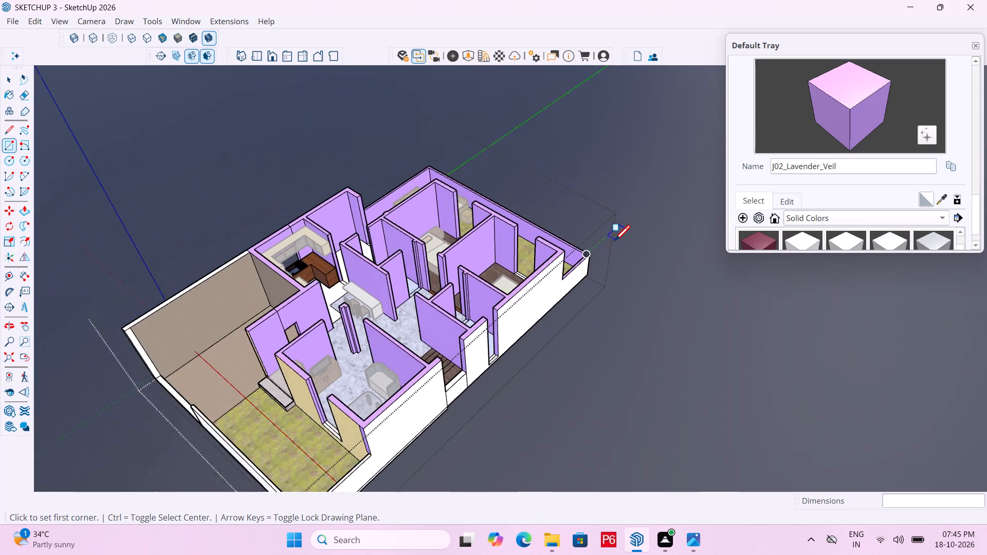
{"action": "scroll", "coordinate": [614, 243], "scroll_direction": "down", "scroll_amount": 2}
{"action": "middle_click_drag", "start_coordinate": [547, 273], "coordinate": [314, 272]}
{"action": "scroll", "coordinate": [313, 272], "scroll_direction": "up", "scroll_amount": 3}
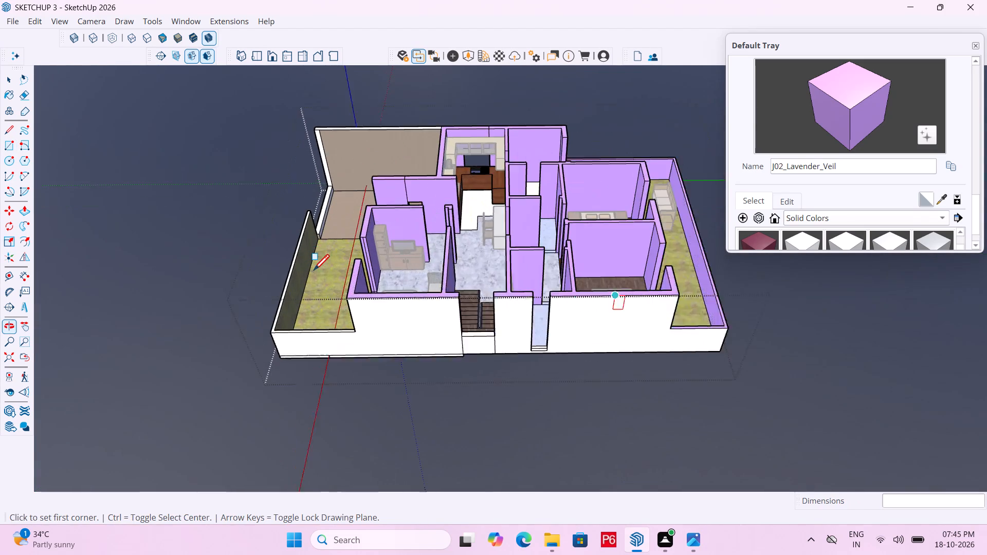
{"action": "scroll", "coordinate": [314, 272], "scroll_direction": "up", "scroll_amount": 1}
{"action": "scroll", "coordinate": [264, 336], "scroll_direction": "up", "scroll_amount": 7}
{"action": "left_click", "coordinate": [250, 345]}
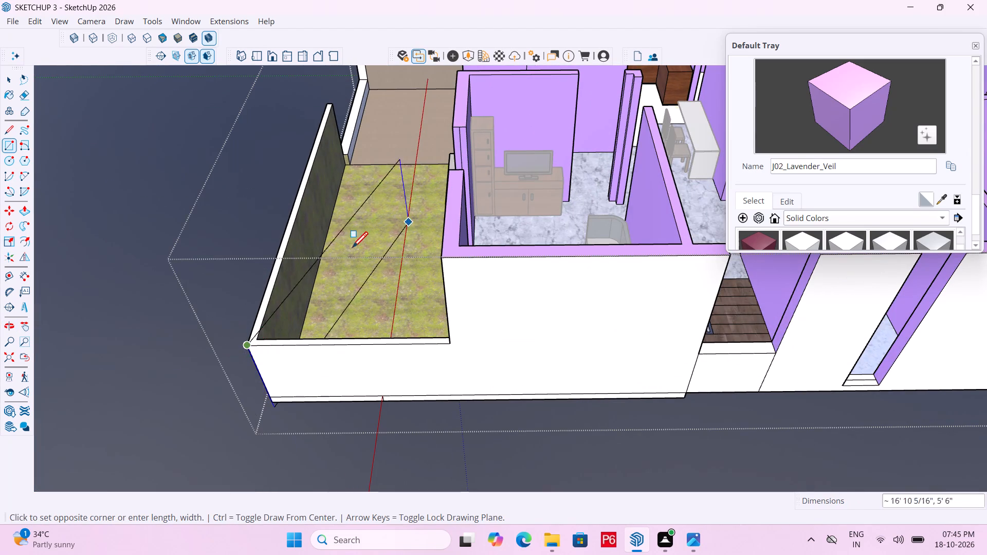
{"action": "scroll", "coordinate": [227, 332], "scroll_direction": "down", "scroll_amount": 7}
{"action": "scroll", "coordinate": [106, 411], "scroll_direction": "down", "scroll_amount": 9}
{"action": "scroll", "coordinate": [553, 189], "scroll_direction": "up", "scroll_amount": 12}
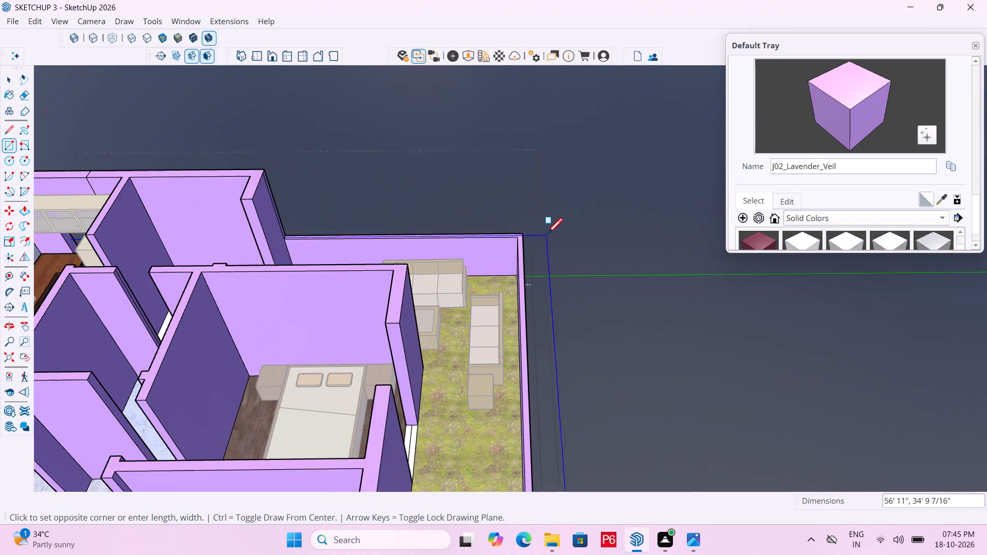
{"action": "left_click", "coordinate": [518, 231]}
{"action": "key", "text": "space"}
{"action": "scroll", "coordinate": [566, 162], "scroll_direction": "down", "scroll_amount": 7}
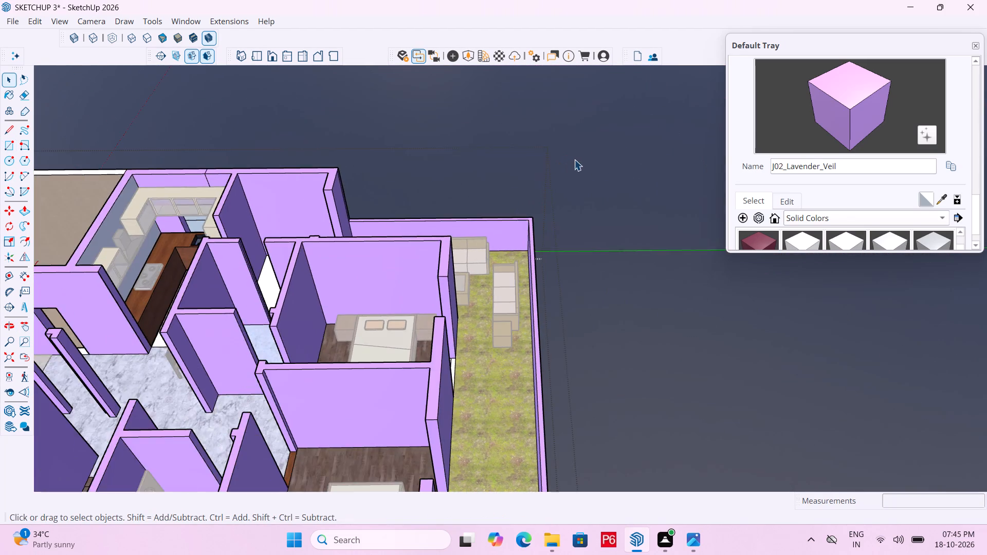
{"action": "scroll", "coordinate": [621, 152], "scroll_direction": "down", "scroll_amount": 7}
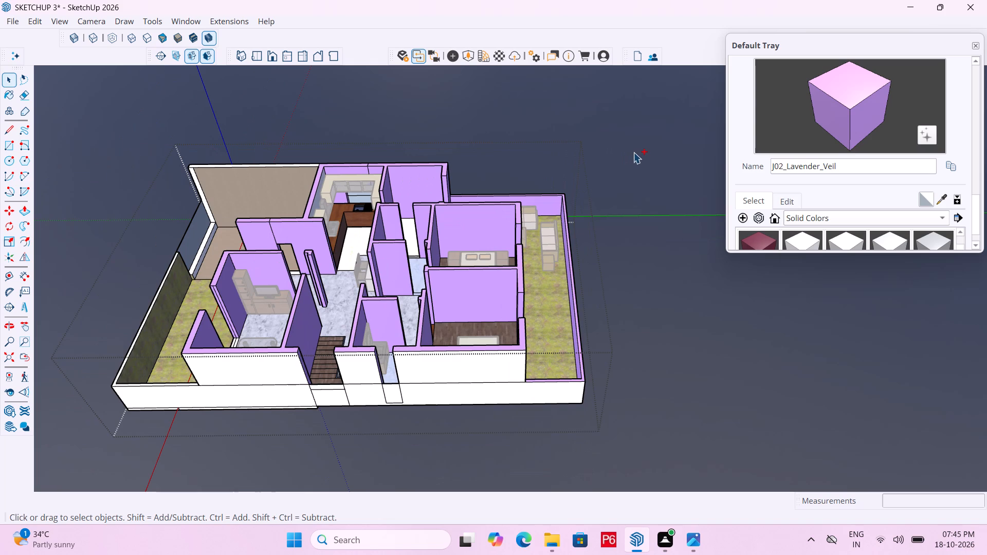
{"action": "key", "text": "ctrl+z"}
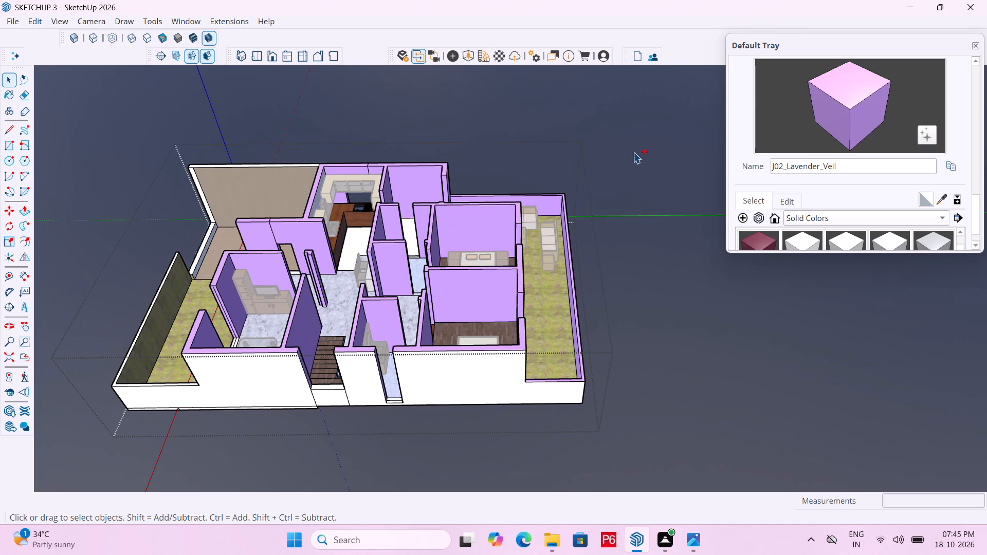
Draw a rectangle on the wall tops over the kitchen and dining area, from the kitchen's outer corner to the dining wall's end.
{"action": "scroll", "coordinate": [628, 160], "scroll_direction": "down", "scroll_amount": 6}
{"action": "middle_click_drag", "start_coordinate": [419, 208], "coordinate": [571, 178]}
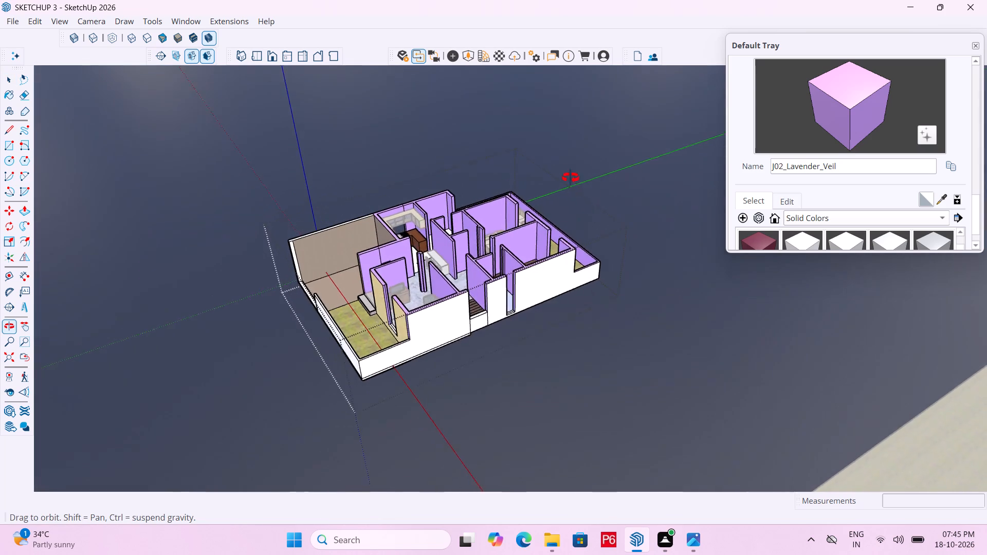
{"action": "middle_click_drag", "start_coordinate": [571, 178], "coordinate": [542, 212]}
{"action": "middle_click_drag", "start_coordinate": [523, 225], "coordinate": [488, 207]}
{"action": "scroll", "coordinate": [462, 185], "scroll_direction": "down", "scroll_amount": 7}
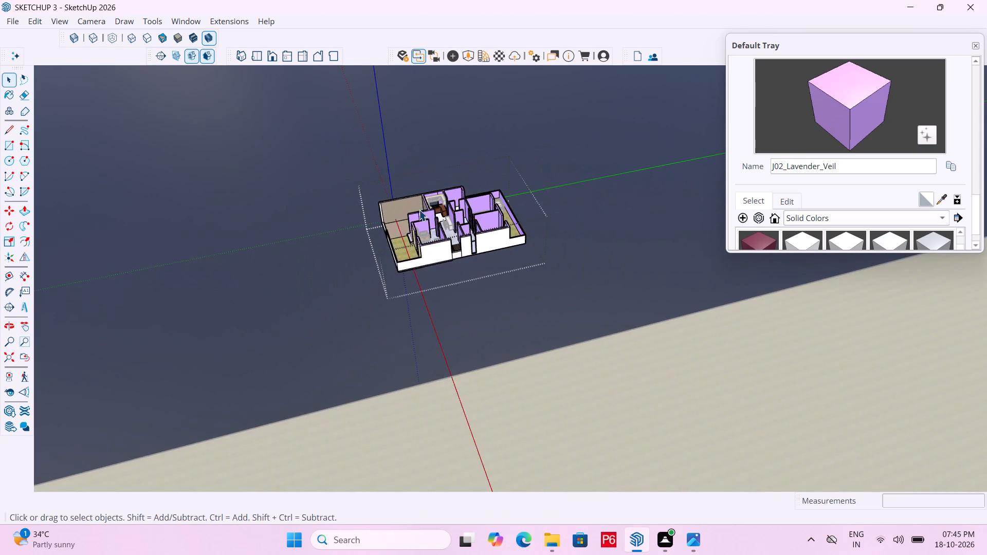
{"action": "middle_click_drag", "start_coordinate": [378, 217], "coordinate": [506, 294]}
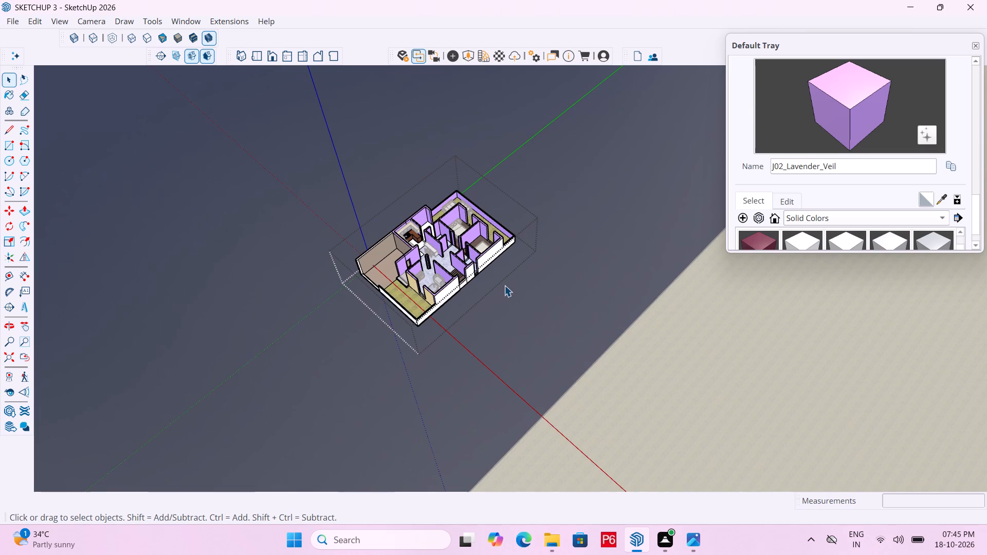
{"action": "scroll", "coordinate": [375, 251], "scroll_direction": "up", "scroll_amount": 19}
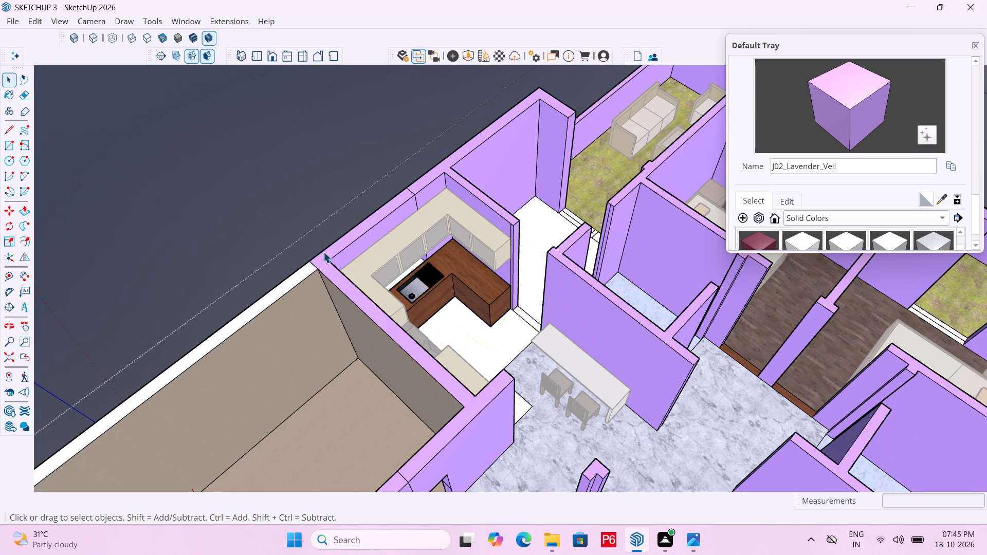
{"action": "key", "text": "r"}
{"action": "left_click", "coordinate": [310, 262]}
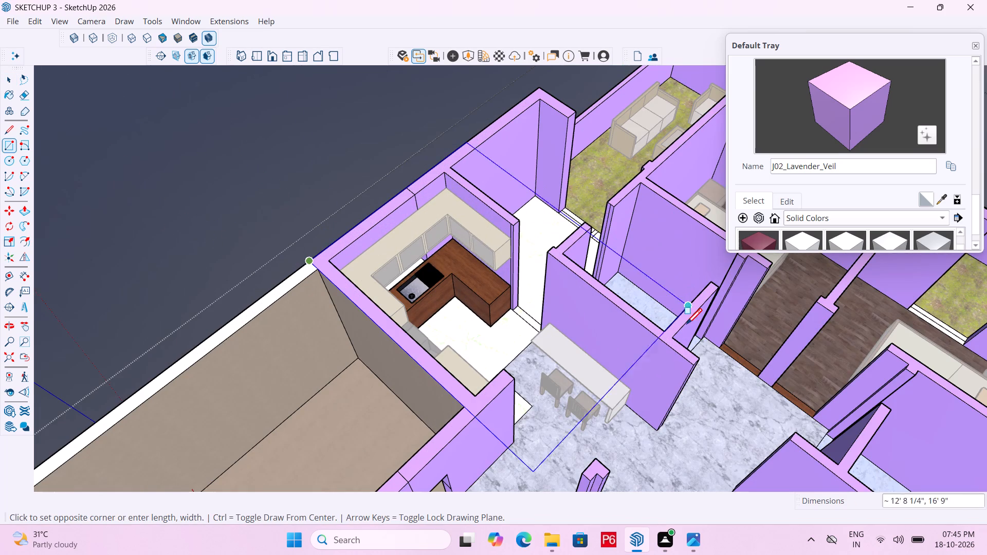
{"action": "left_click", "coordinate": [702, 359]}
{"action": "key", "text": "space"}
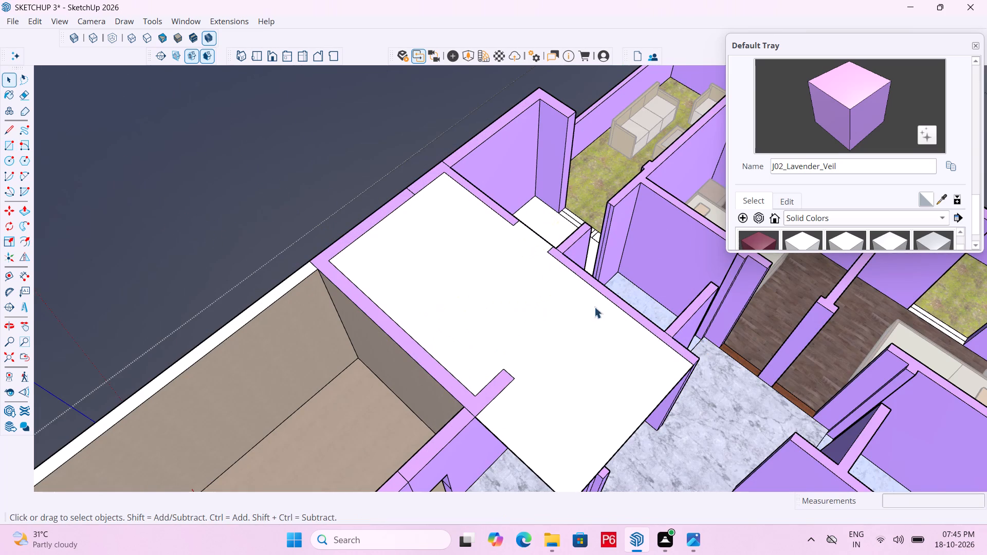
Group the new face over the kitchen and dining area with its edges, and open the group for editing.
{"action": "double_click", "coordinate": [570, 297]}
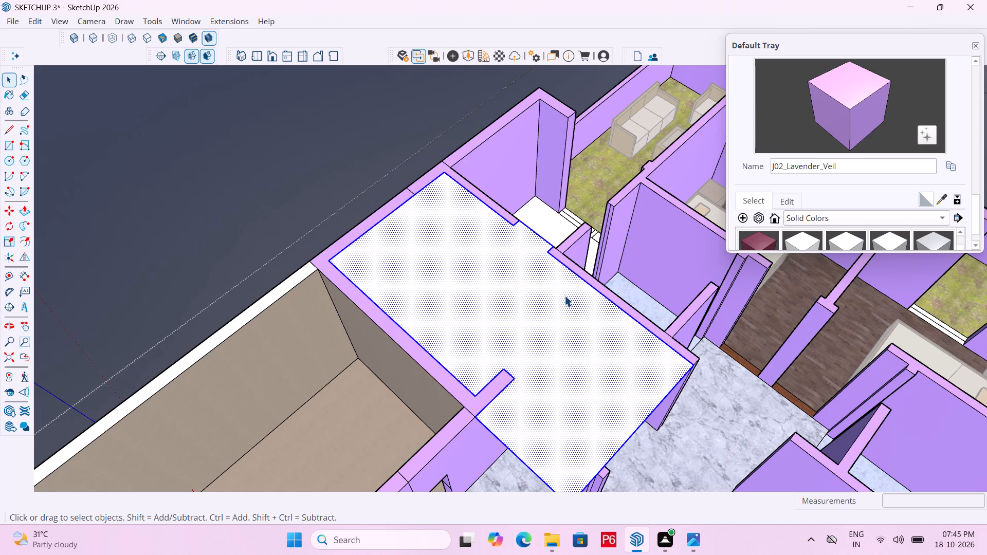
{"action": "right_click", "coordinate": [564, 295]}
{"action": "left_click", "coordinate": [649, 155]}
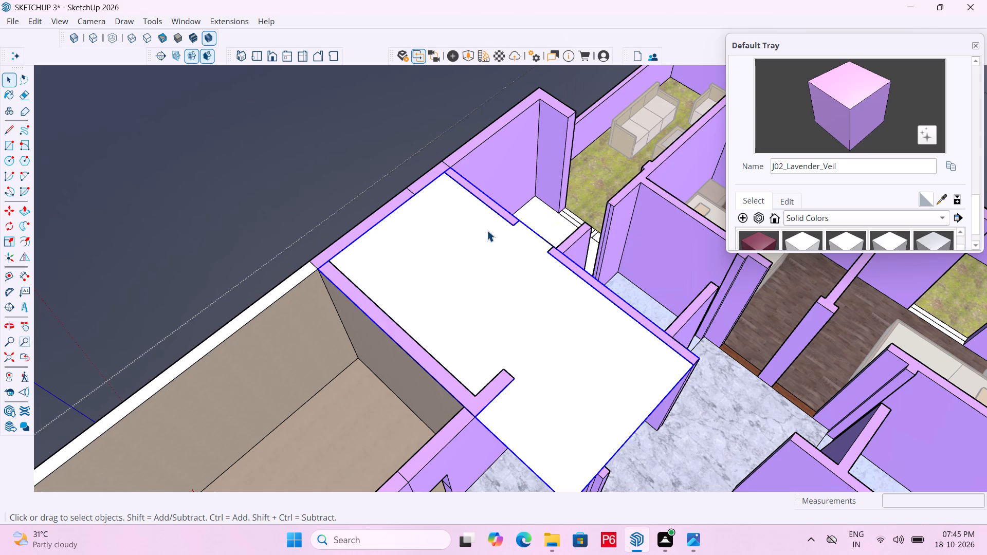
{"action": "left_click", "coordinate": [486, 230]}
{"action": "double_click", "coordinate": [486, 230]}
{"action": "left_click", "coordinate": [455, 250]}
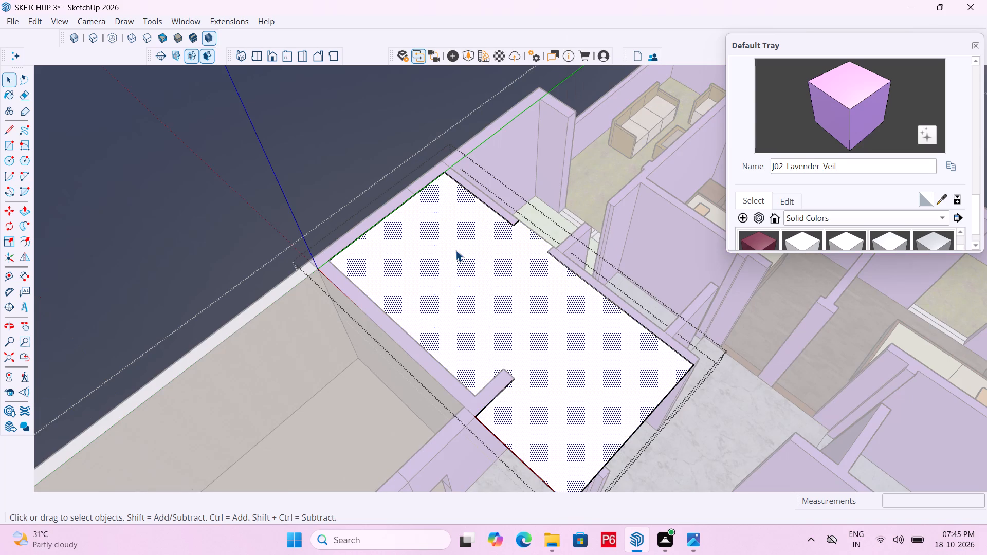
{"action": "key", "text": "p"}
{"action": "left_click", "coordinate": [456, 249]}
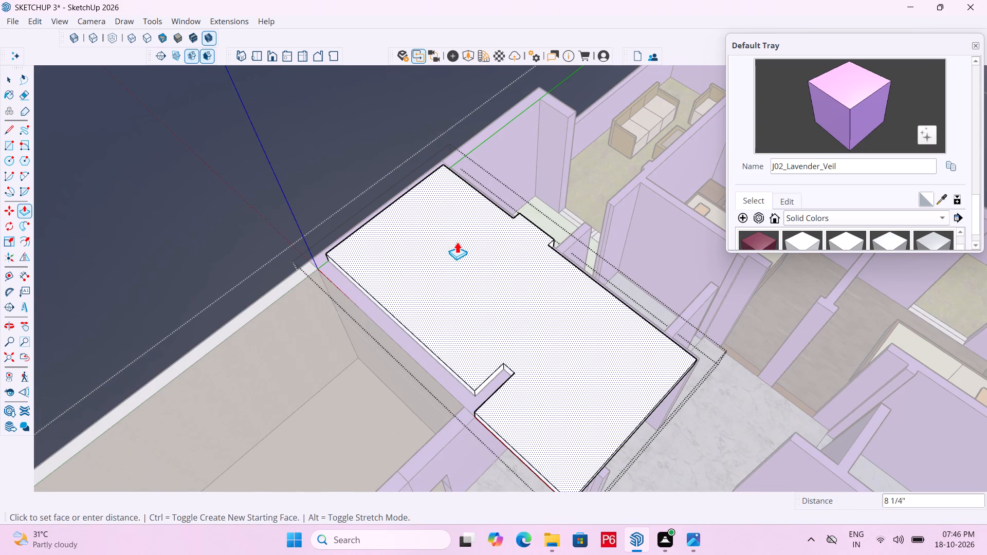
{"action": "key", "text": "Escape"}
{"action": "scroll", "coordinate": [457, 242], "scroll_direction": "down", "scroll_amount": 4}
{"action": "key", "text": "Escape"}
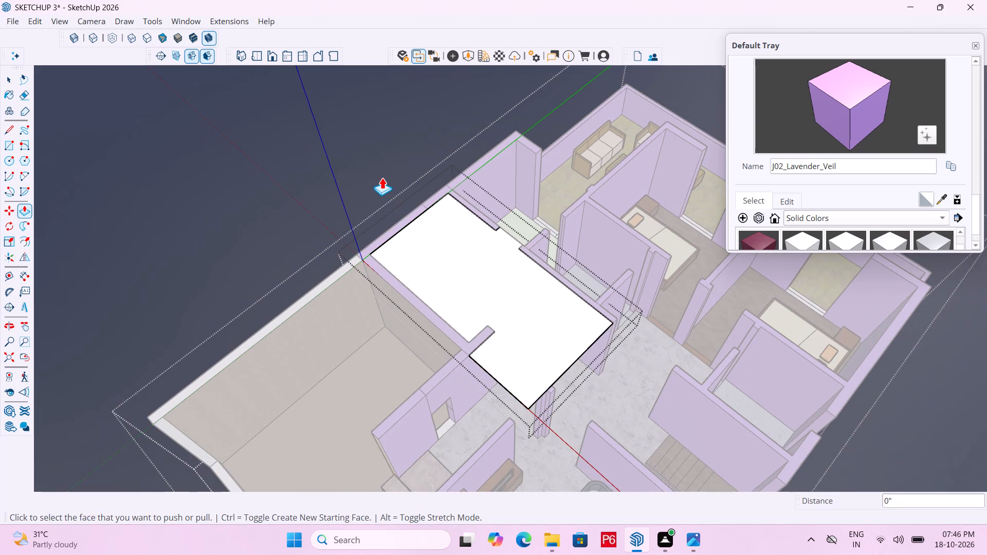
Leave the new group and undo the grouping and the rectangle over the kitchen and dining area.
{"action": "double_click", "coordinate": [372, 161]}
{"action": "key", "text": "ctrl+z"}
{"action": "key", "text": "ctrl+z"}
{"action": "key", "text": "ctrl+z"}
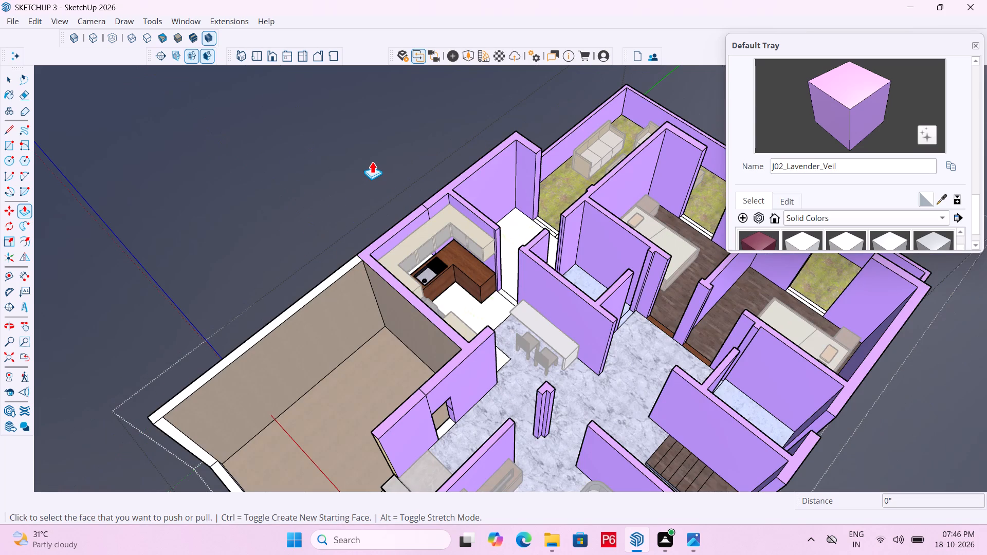
Close the house walls group to return to editing the whole model.
{"action": "key", "text": "Escape"}
{"action": "left_click", "coordinate": [372, 157]}
{"action": "key", "text": "space"}
{"action": "triple_click", "coordinate": [374, 157]}
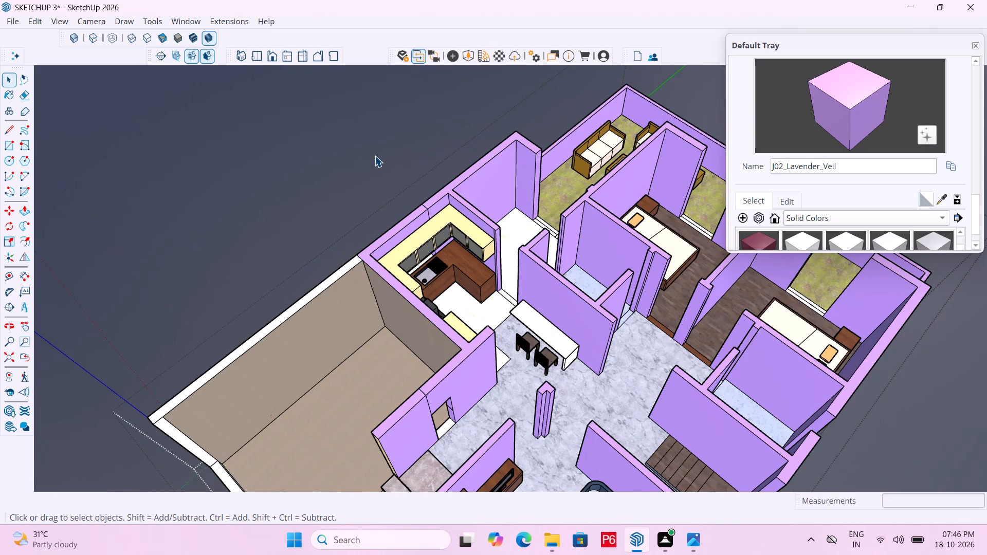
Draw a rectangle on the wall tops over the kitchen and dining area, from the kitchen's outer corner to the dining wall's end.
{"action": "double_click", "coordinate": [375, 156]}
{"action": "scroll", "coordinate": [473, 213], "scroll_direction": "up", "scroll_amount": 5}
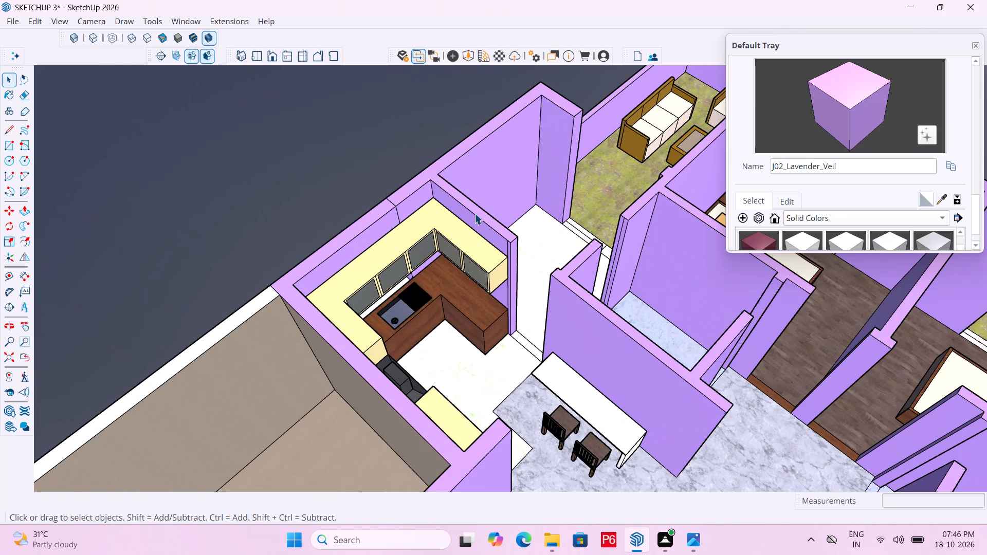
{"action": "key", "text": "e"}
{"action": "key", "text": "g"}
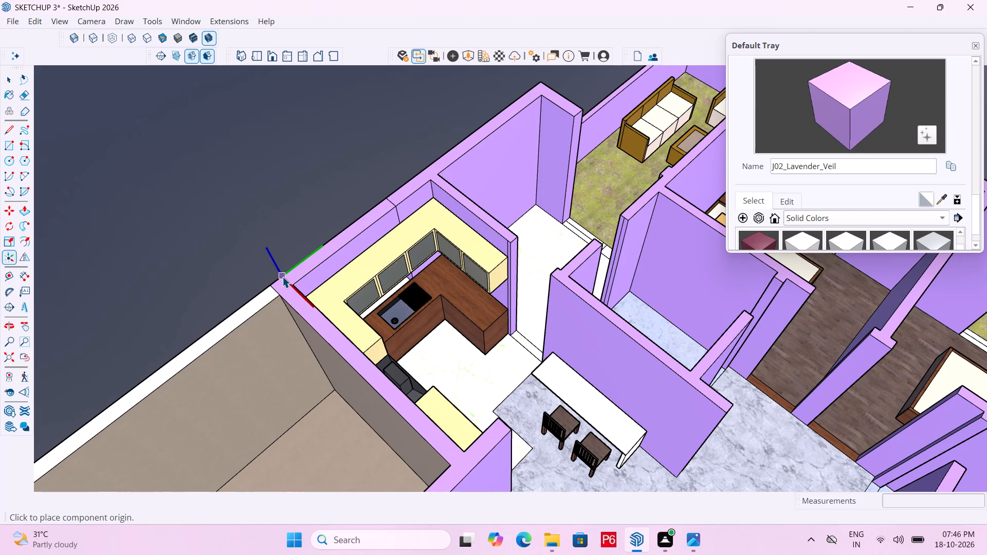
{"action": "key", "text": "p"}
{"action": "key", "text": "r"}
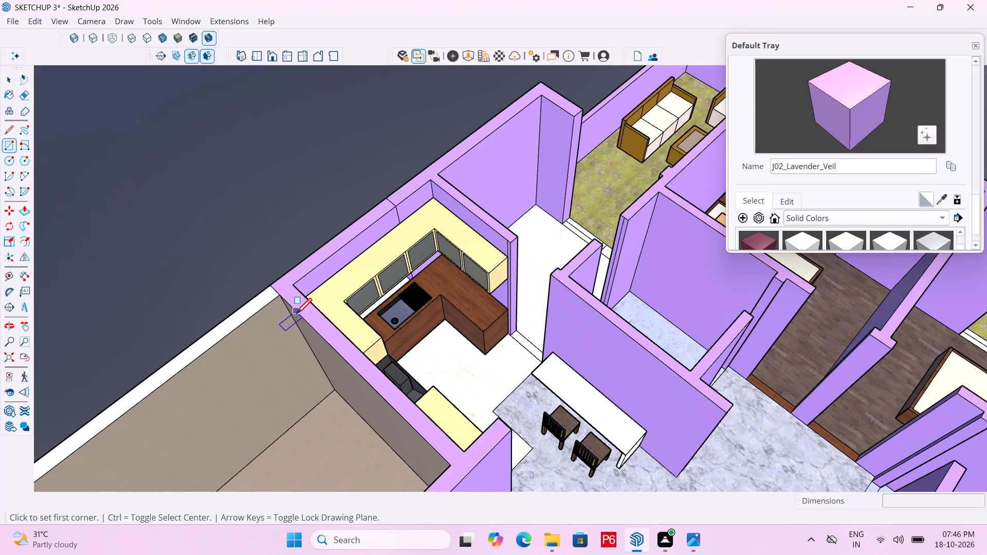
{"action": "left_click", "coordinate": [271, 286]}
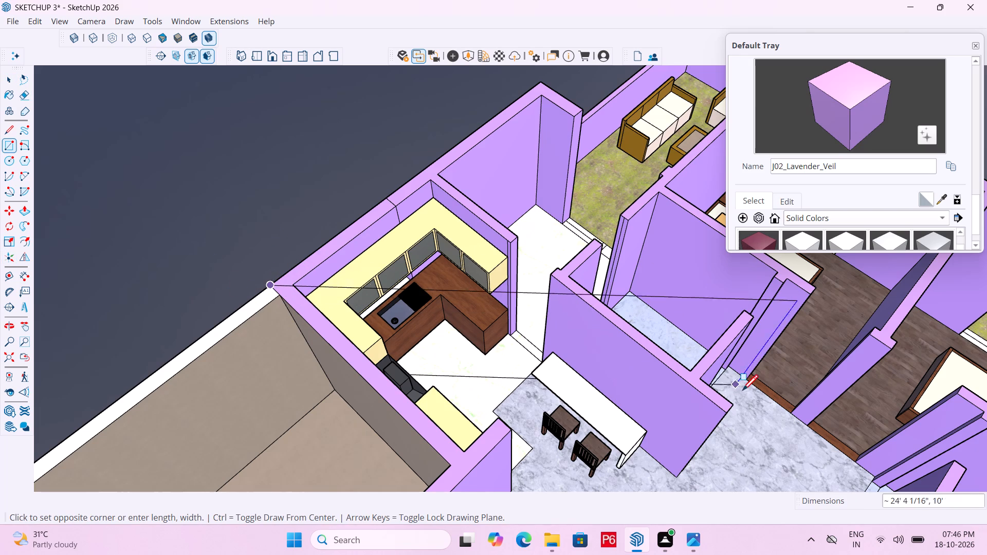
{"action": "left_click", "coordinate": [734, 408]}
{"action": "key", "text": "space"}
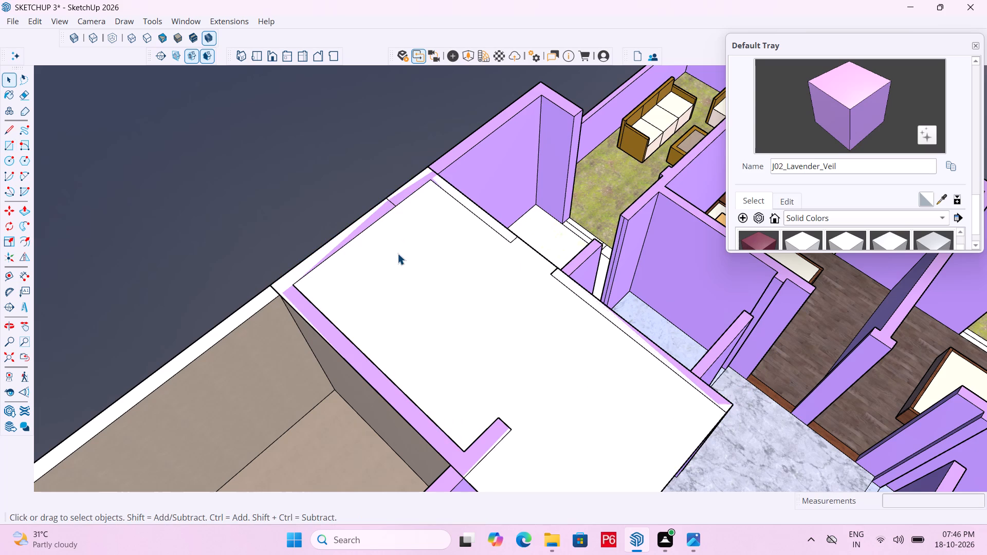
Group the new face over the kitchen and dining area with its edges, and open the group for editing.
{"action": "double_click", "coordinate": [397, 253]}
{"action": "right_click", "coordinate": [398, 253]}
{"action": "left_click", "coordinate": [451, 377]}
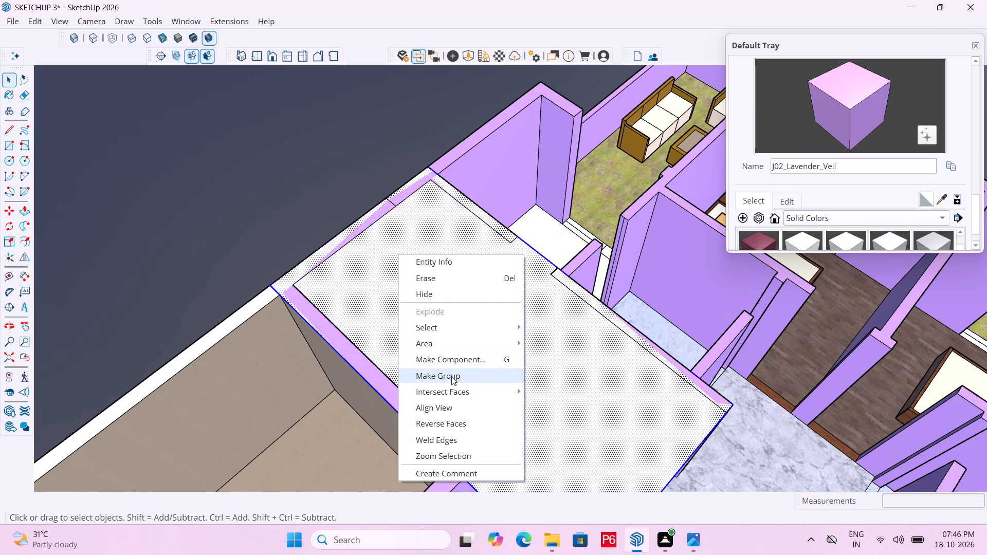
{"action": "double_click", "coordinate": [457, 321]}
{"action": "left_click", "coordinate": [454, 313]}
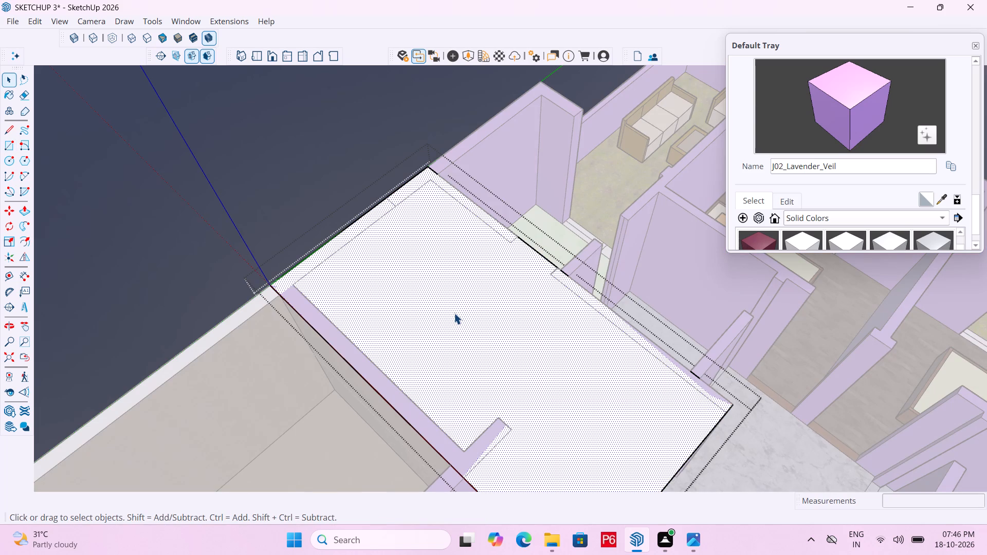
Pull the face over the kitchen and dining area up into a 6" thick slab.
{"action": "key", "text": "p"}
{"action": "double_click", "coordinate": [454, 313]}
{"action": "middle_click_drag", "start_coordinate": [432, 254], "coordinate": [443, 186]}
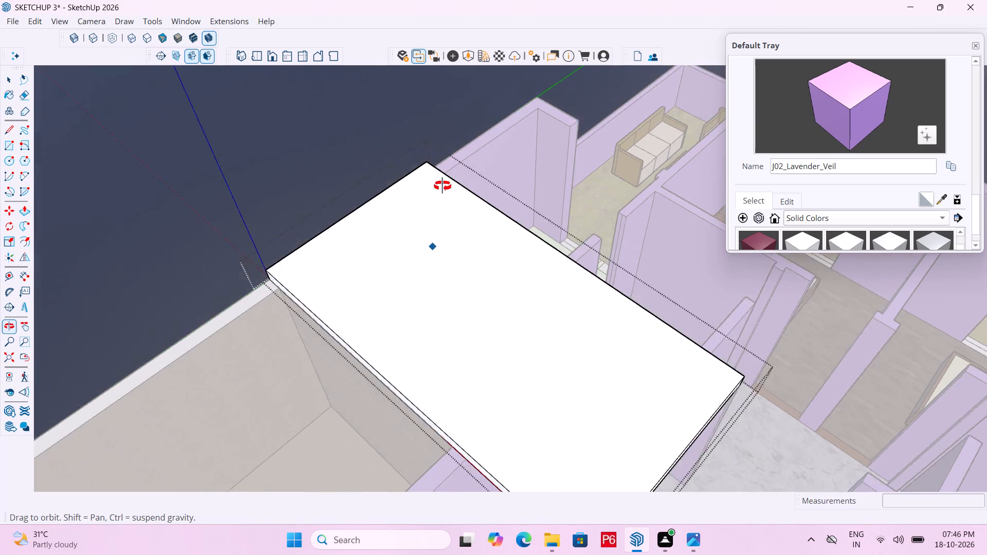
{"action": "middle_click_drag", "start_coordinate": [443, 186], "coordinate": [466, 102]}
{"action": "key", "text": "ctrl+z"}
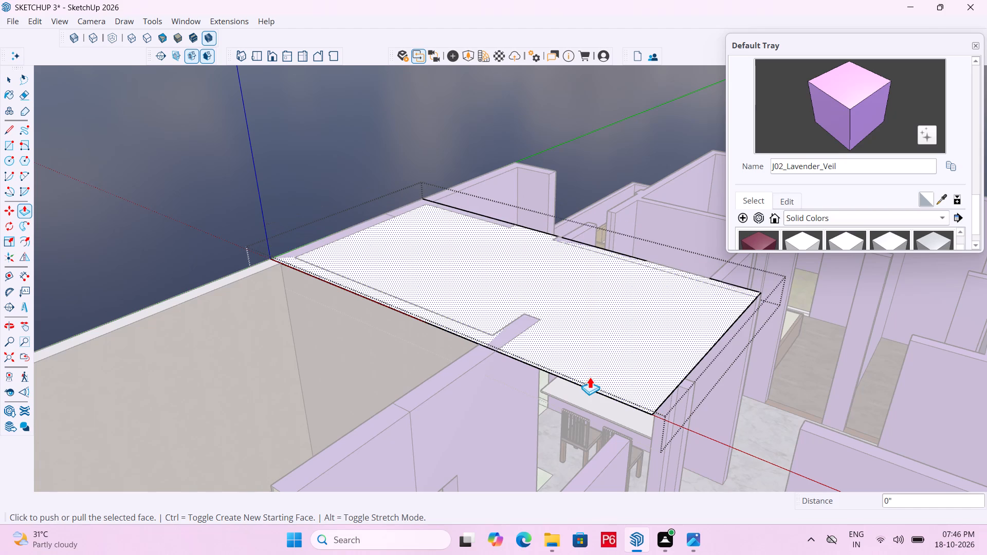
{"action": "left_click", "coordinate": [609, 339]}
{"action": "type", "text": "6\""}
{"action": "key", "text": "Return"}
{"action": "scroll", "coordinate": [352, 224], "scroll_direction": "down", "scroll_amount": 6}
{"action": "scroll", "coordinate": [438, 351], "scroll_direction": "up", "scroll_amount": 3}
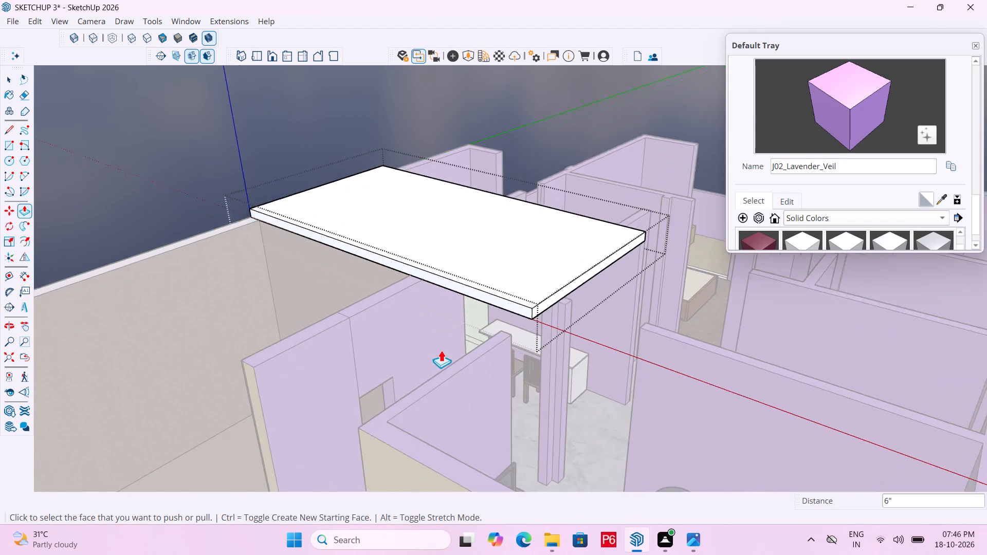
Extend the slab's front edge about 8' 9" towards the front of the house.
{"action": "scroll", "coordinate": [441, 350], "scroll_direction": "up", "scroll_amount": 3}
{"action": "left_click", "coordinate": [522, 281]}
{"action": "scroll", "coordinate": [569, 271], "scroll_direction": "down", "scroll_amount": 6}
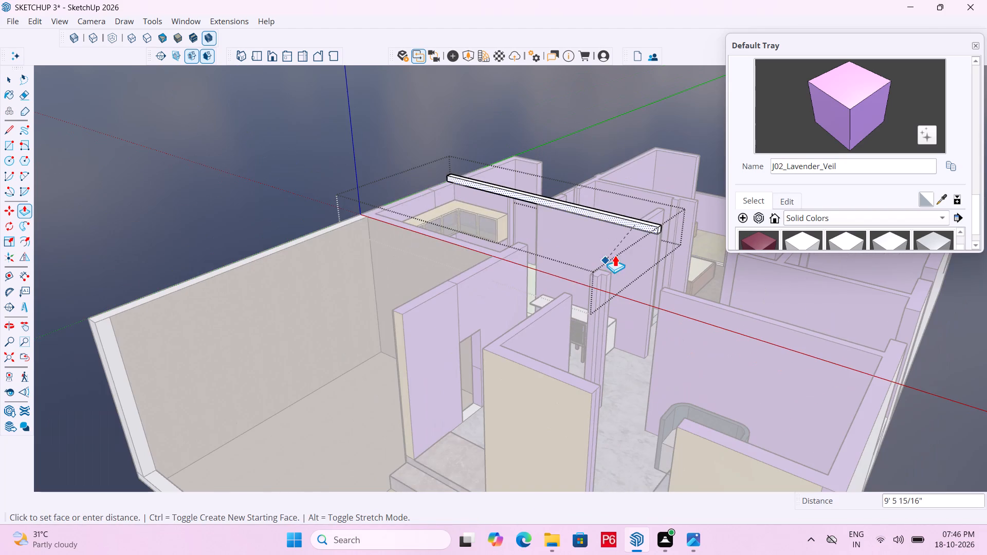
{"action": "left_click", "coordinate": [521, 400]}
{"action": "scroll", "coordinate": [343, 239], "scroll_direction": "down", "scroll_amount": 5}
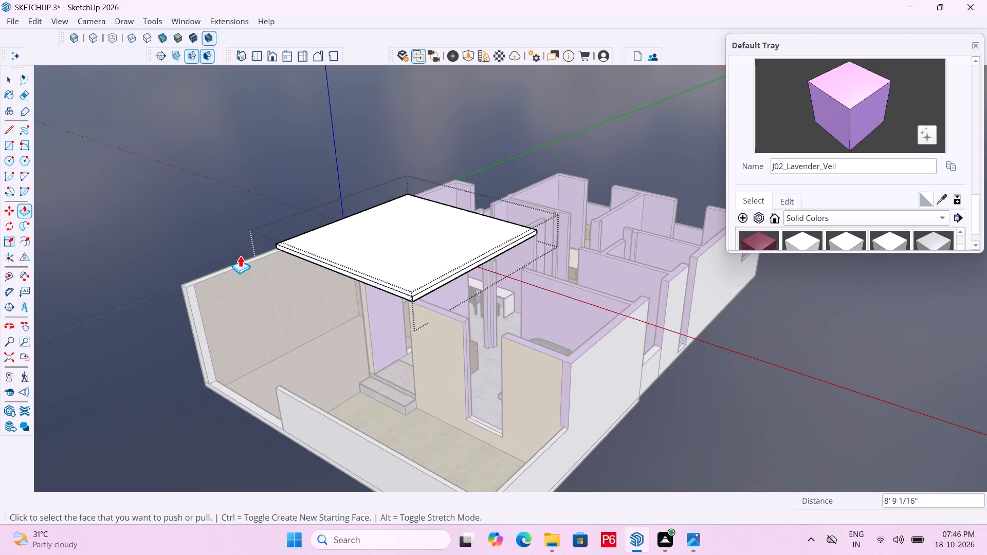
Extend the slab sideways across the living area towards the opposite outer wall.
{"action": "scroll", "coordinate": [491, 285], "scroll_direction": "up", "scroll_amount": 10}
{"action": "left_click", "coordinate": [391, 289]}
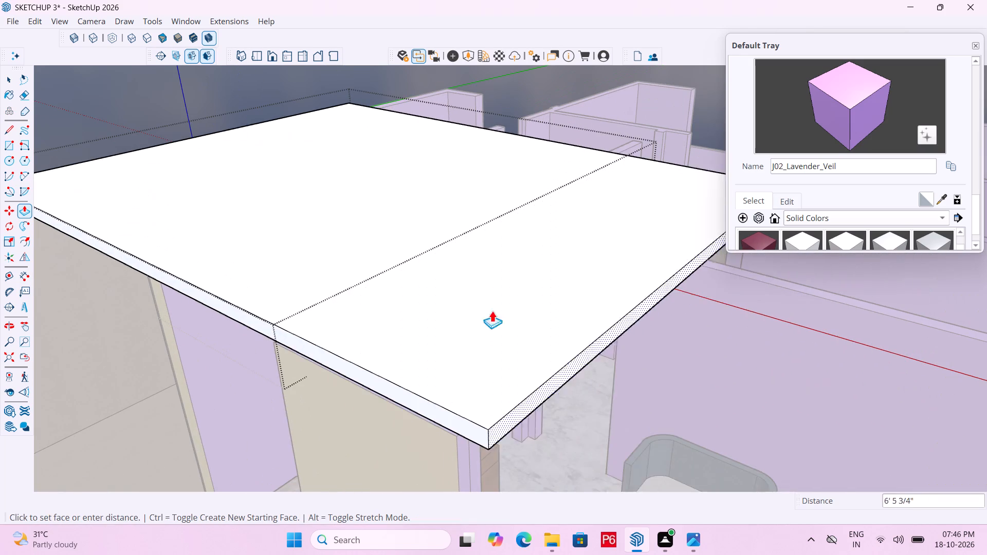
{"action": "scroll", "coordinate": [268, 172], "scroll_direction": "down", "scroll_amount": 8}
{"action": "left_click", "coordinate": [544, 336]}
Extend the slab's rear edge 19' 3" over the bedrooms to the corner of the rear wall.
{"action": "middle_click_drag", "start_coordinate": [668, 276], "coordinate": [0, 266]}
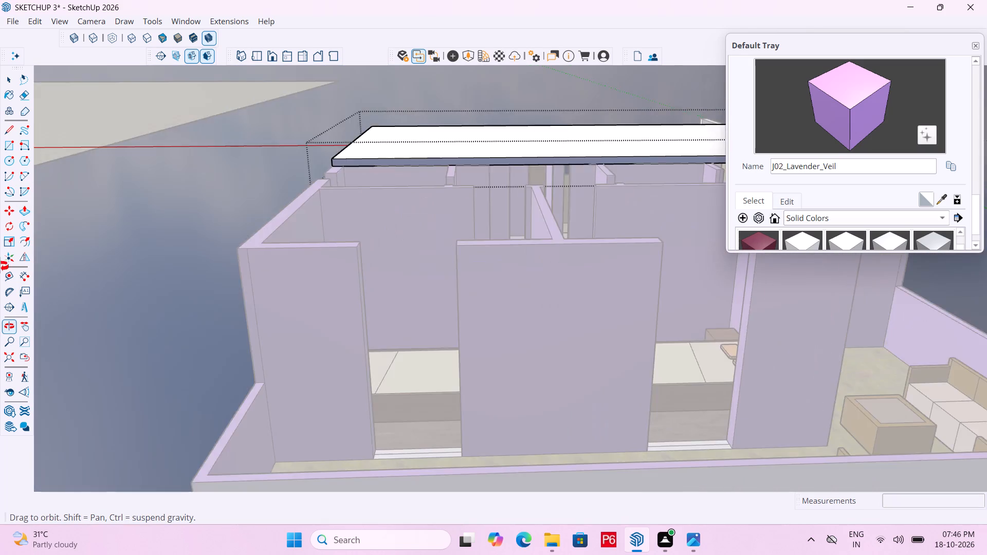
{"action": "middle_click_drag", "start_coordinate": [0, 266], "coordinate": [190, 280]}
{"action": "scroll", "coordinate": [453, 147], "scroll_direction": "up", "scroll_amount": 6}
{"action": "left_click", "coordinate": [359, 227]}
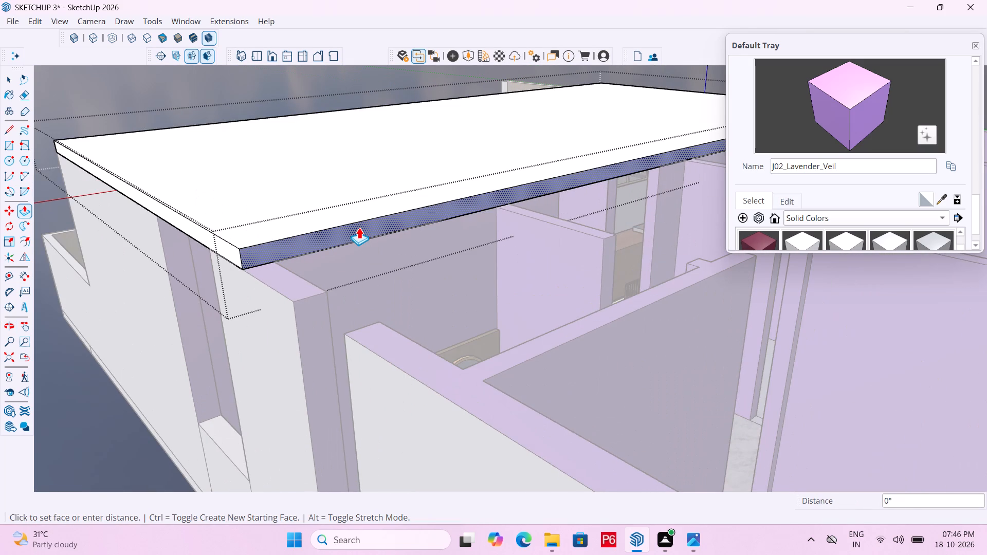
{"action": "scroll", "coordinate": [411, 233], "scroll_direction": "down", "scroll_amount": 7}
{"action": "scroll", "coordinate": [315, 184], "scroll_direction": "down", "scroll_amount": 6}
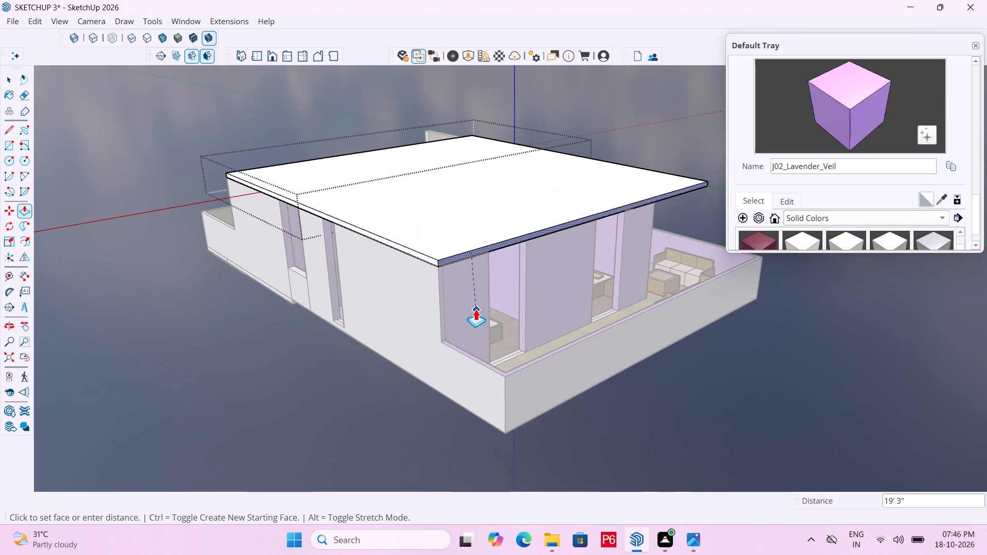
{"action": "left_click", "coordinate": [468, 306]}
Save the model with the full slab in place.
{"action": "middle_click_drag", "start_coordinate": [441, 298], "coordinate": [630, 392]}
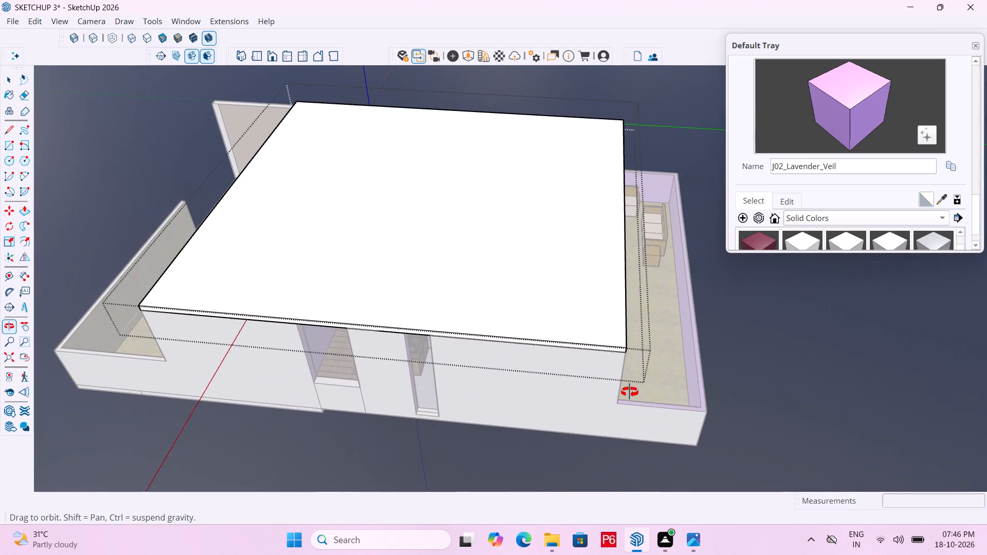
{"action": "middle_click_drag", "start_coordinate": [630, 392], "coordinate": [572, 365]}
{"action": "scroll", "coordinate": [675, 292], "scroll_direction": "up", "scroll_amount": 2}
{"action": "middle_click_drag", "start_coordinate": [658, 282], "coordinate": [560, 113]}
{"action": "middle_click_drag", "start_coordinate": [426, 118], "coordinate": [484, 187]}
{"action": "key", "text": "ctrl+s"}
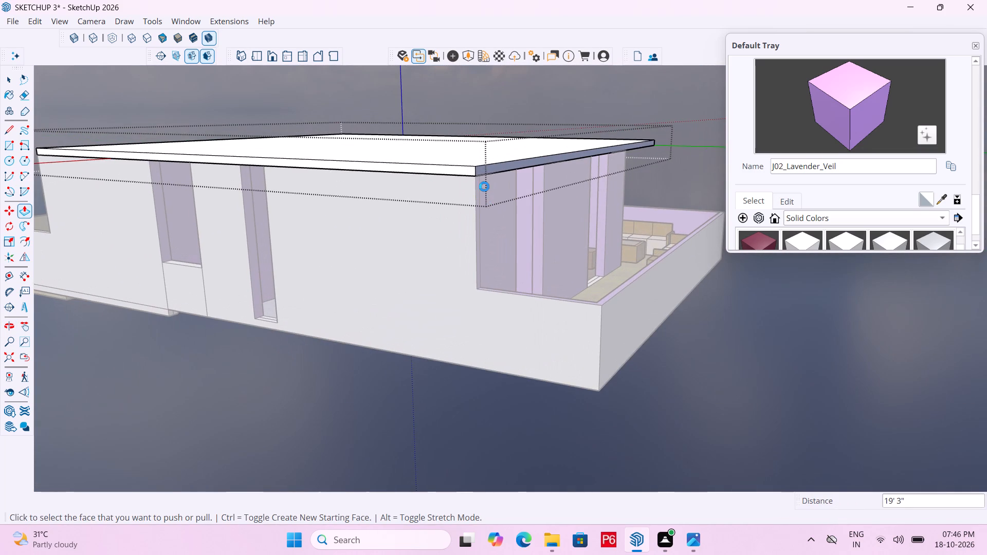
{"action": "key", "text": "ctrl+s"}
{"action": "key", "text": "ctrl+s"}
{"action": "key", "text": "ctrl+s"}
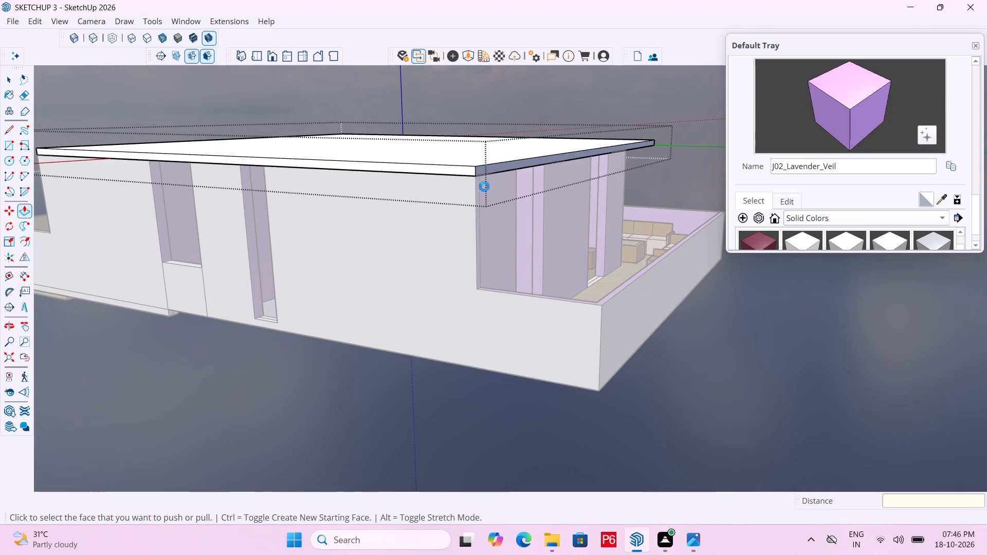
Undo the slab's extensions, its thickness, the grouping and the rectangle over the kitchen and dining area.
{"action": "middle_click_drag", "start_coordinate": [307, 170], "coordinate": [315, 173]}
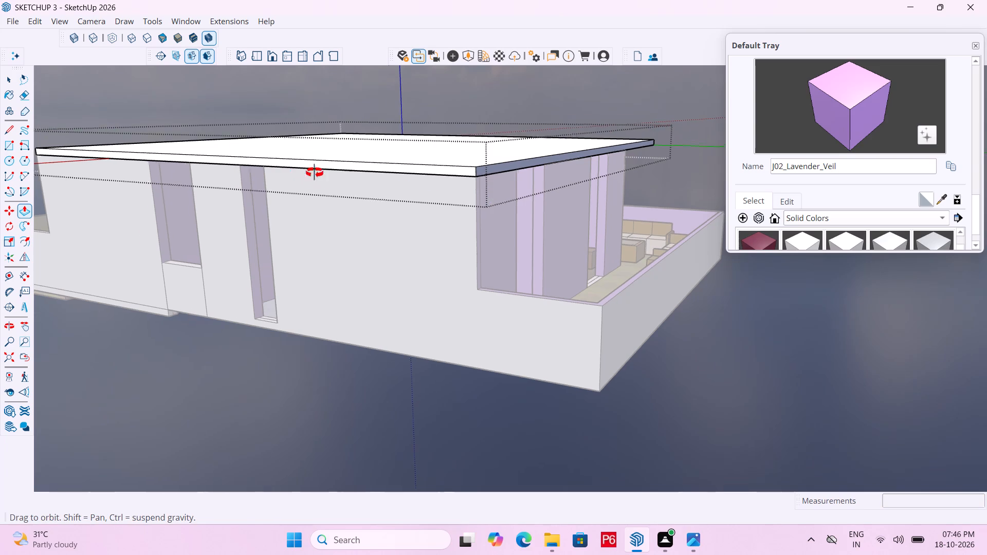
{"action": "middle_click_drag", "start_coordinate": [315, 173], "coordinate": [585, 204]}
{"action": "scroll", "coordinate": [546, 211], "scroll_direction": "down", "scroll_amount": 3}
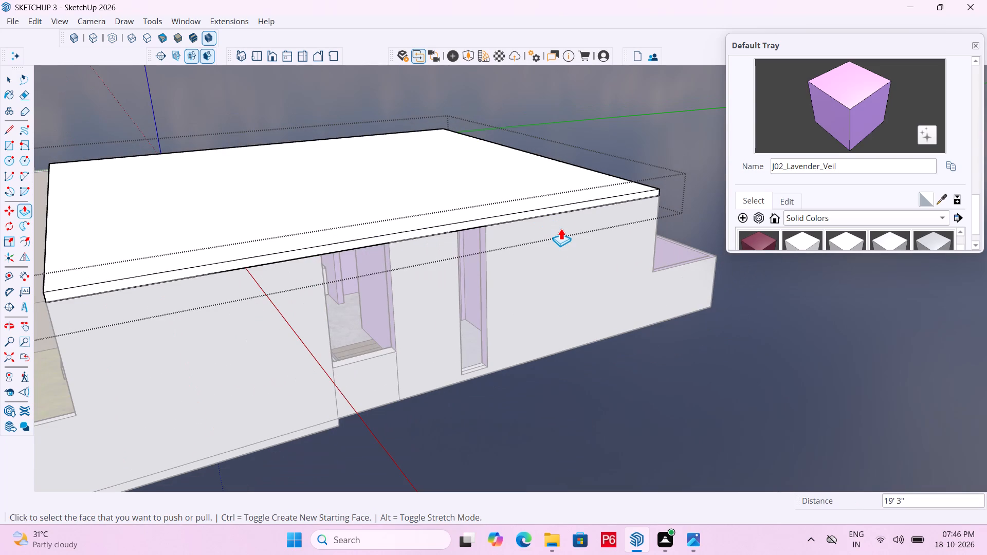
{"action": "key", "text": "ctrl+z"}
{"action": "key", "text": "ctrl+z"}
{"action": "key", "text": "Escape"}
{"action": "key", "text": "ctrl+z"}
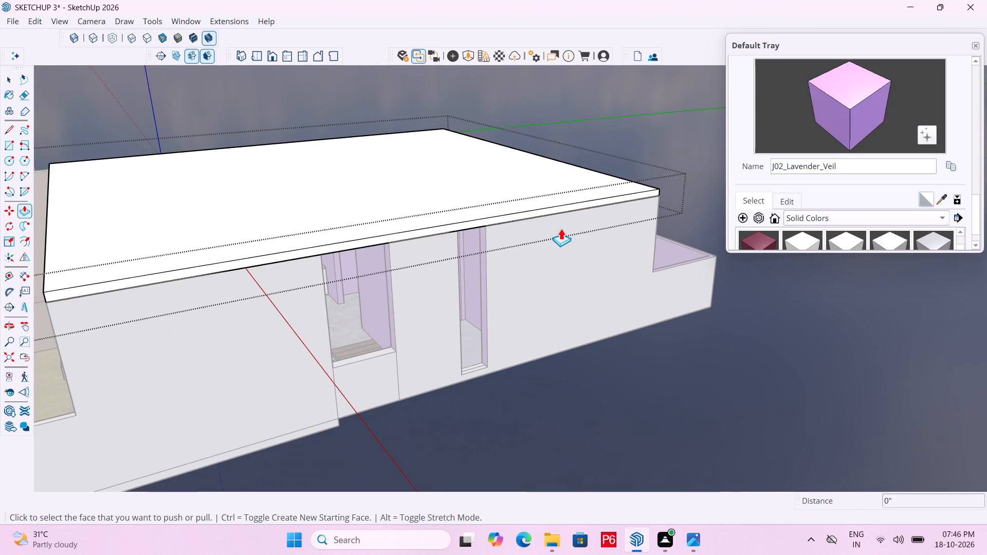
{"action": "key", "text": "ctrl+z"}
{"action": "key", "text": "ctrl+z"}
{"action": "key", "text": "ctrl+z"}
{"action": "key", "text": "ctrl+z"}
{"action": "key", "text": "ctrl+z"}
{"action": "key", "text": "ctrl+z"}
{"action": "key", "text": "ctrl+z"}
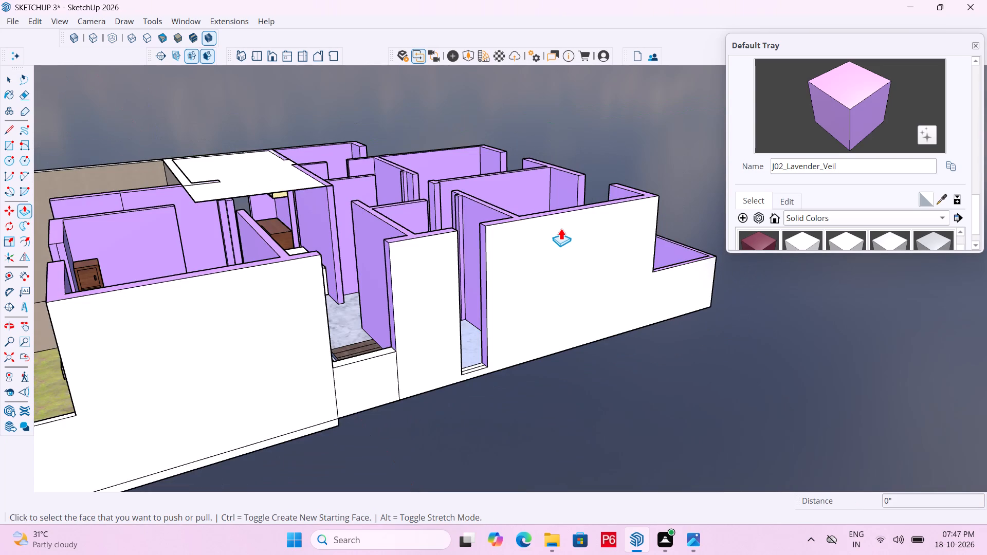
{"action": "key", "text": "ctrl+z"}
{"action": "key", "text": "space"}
Save the model without the slab.
{"action": "middle_click_drag", "start_coordinate": [475, 255], "coordinate": [589, 272]}
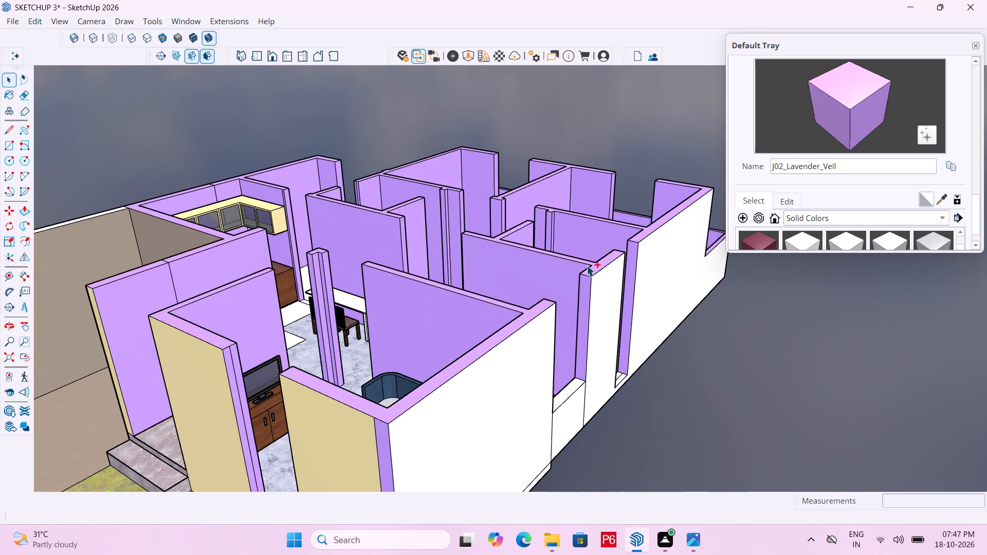
{"action": "key", "text": "ctrl+s"}
{"action": "key", "text": "ctrl+s"}
{"action": "key", "text": "ctrl+s"}
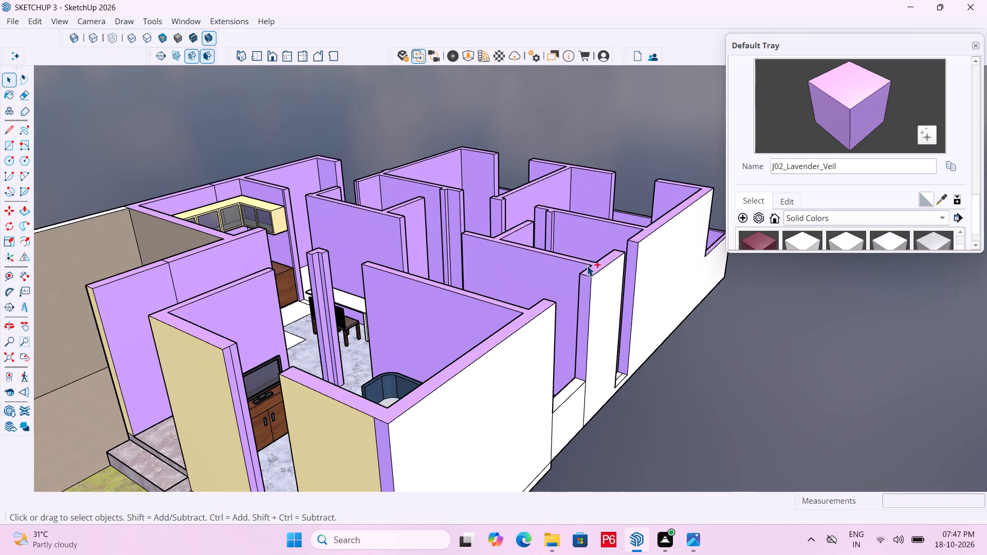
{"action": "key", "text": "ctrl+s"}
Open the house walls group and erase the extra lines on the front doorway's jamb beside the entrance step and on its sill.
{"action": "scroll", "coordinate": [577, 207], "scroll_direction": "down", "scroll_amount": 5}
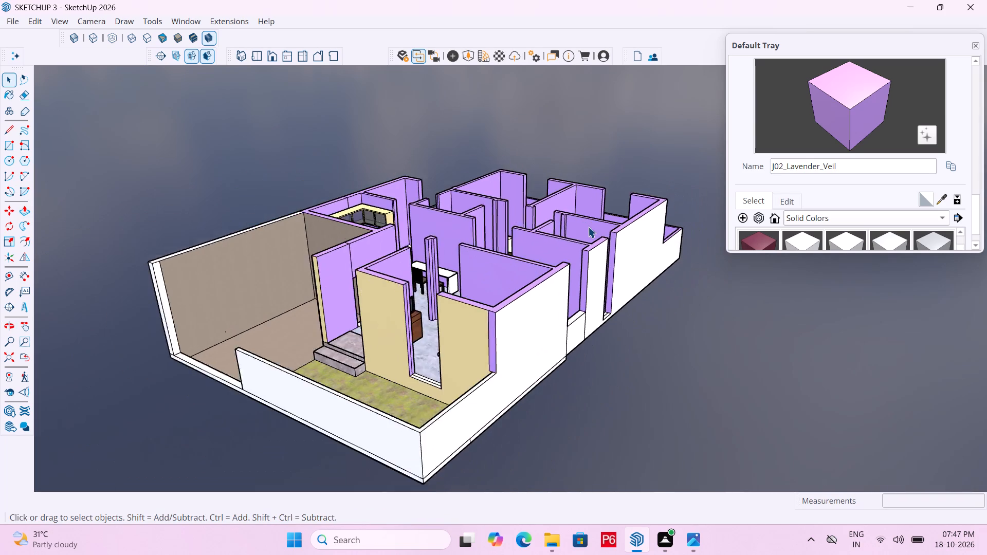
{"action": "scroll", "coordinate": [588, 227], "scroll_direction": "down", "scroll_amount": 1}
{"action": "middle_click_drag", "start_coordinate": [412, 340], "coordinate": [449, 385]}
{"action": "scroll", "coordinate": [447, 383], "scroll_direction": "up", "scroll_amount": 12}
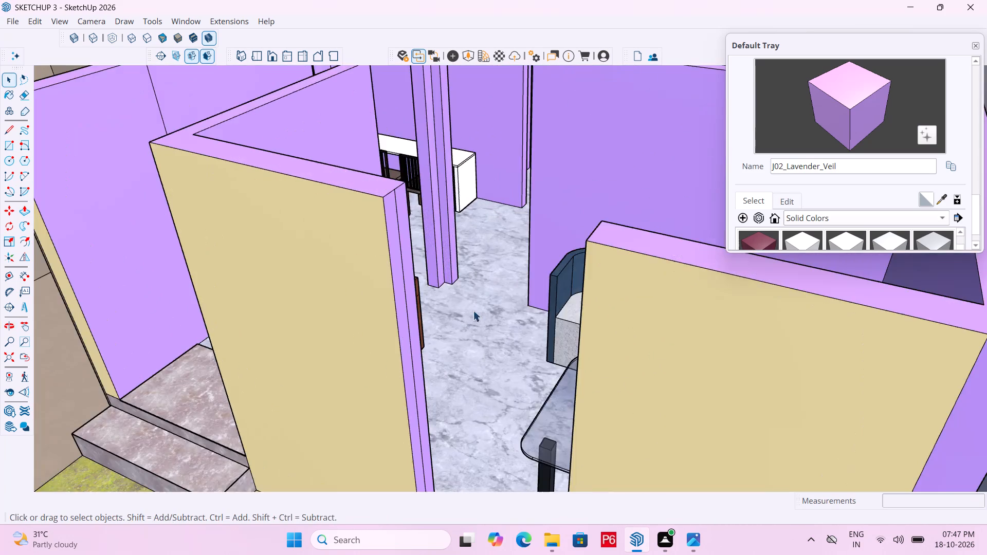
{"action": "middle_click_drag", "start_coordinate": [458, 300], "coordinate": [424, 281]}
{"action": "scroll", "coordinate": [538, 355], "scroll_direction": "down", "scroll_amount": 4}
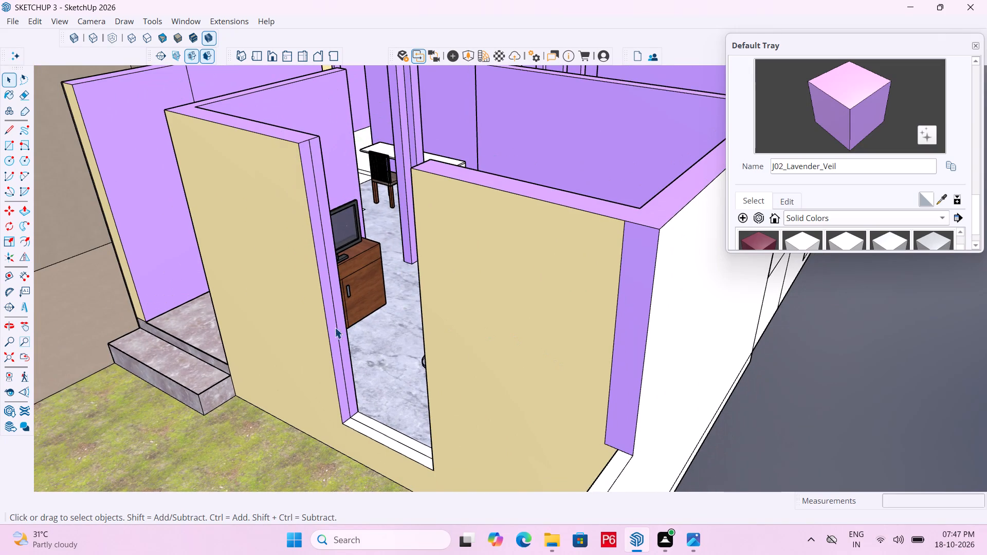
{"action": "left_click", "coordinate": [330, 330]}
{"action": "double_click", "coordinate": [334, 329]}
{"action": "left_click", "coordinate": [335, 324]}
{"action": "triple_click", "coordinate": [336, 323]}
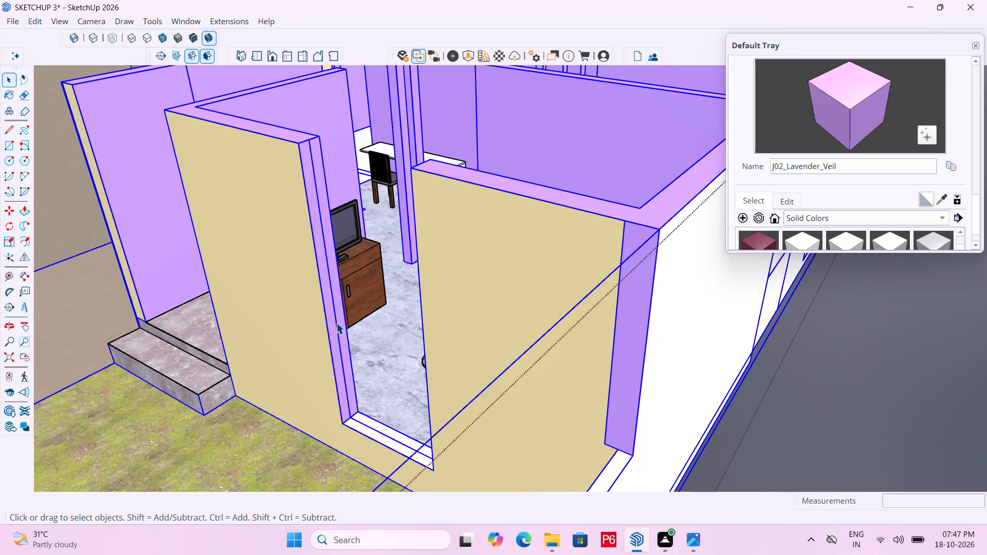
{"action": "left_click", "coordinate": [334, 331]}
{"action": "left_click", "coordinate": [337, 324]}
{"action": "scroll", "coordinate": [338, 323], "scroll_direction": "up", "scroll_amount": 3}
{"action": "key", "text": "e"}
{"action": "left_click", "coordinate": [338, 325]}
{"action": "scroll", "coordinate": [345, 361], "scroll_direction": "down", "scroll_amount": 3}
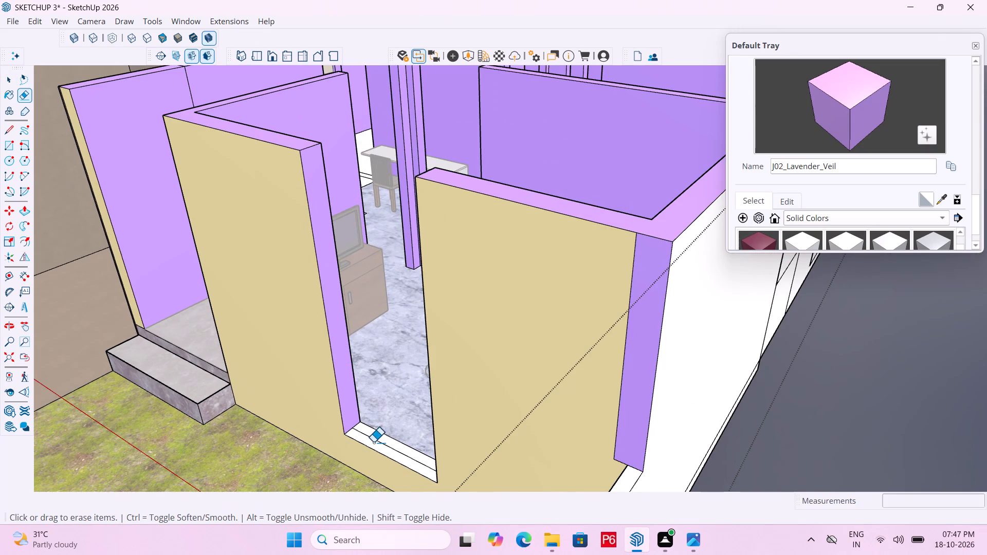
{"action": "left_click", "coordinate": [374, 441]}
Erase the extra vertical line on the opposite jamb of the front doorway.
{"action": "scroll", "coordinate": [298, 381], "scroll_direction": "down", "scroll_amount": 7}
{"action": "middle_click_drag", "start_coordinate": [302, 393], "coordinate": [652, 411]}
{"action": "scroll", "coordinate": [774, 336], "scroll_direction": "up", "scroll_amount": 3}
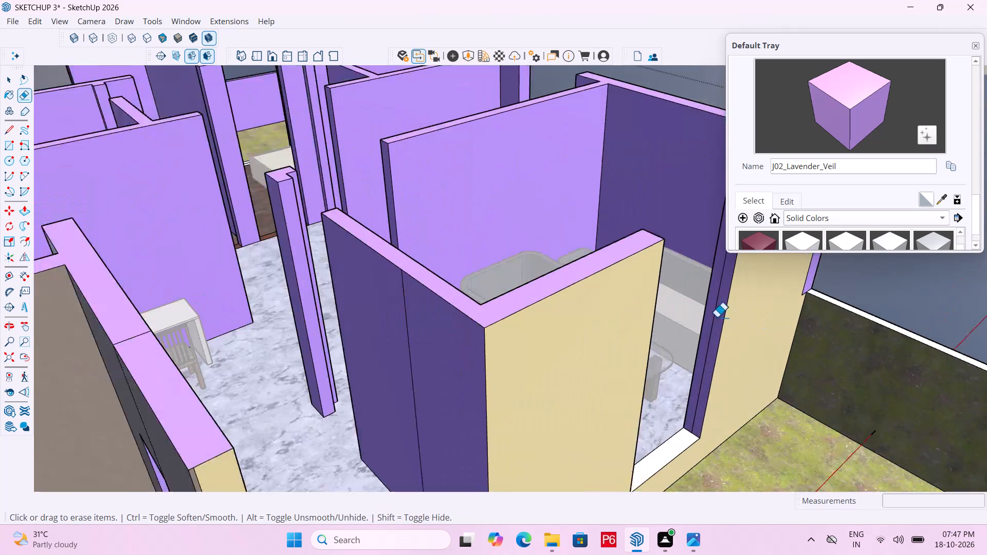
{"action": "scroll", "coordinate": [717, 318], "scroll_direction": "up", "scroll_amount": 8}
{"action": "left_click", "coordinate": [722, 326]}
Measure the height of the front doorway's jamb nearest the entrance step, from its outer bottom corner.
{"action": "scroll", "coordinate": [552, 373], "scroll_direction": "down", "scroll_amount": 7}
{"action": "middle_click_drag", "start_coordinate": [696, 377], "coordinate": [322, 377]}
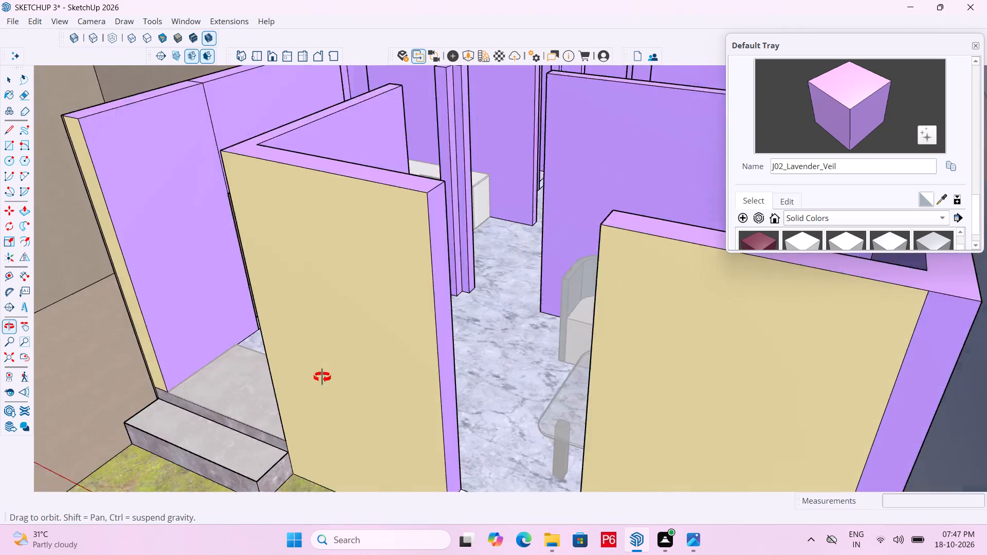
{"action": "middle_click_drag", "start_coordinate": [322, 377], "coordinate": [288, 368]}
{"action": "scroll", "coordinate": [374, 283], "scroll_direction": "down", "scroll_amount": 6}
{"action": "middle_click_drag", "start_coordinate": [403, 354], "coordinate": [421, 369]}
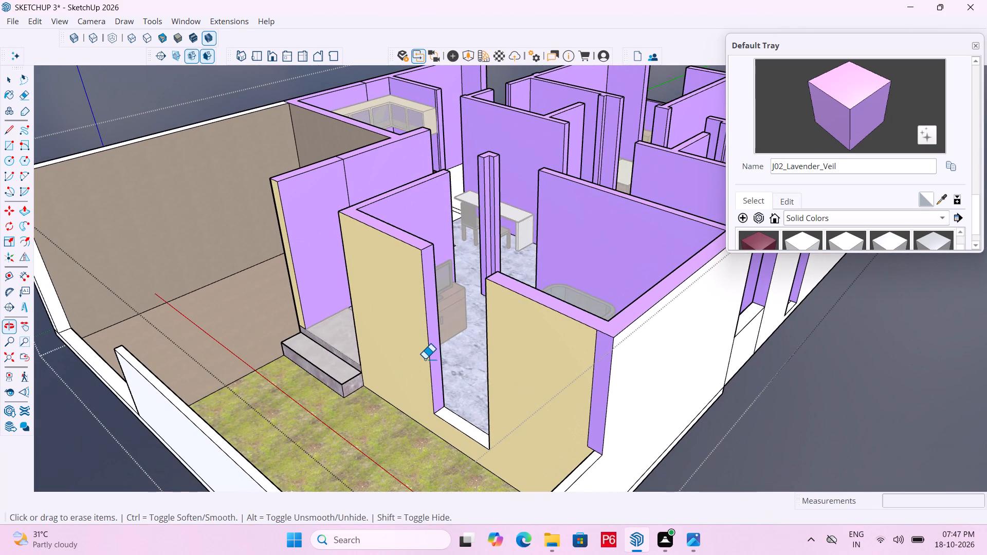
{"action": "left_click", "coordinate": [27, 275]}
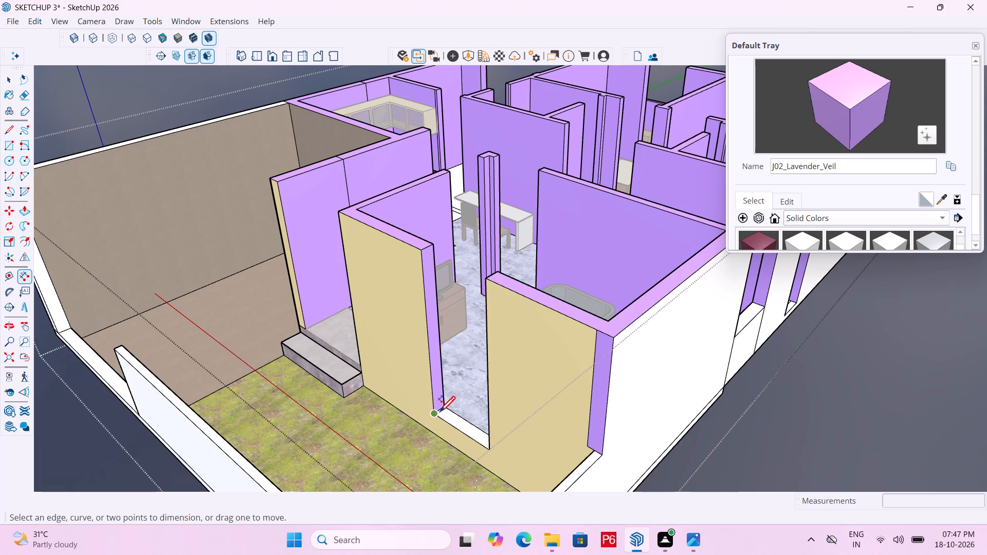
{"action": "left_click", "coordinate": [440, 414]}
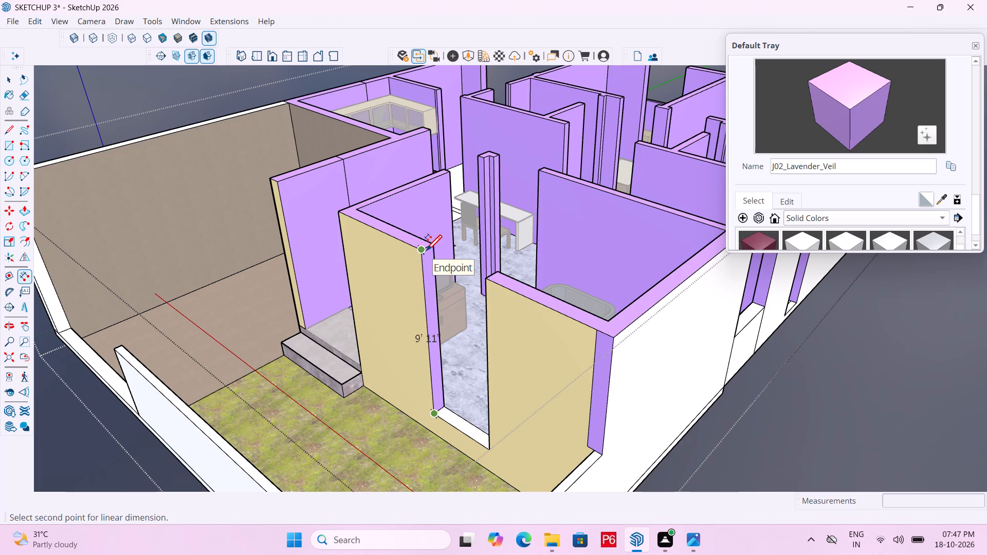
{"action": "middle_click_drag", "start_coordinate": [550, 330], "coordinate": [140, 455]}
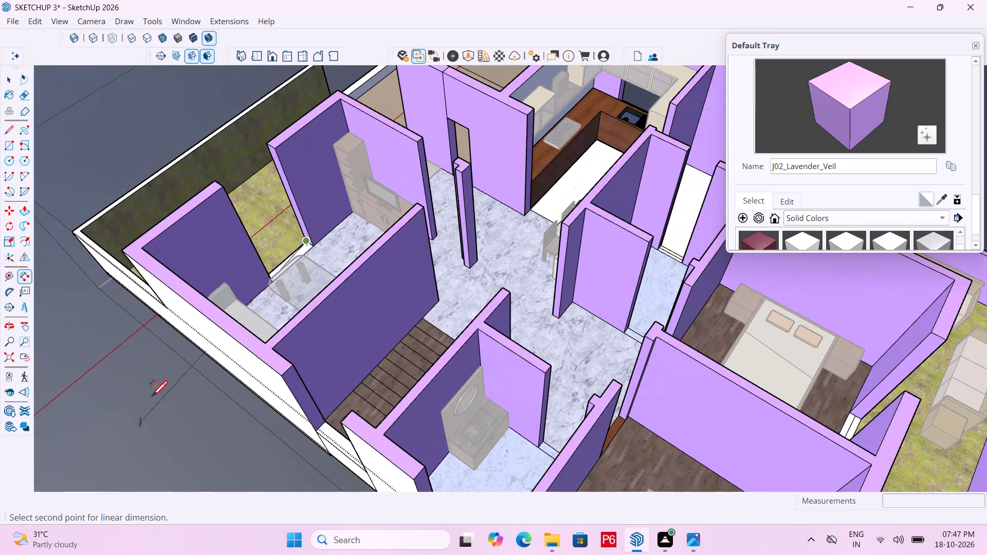
{"action": "scroll", "coordinate": [221, 256], "scroll_direction": "up", "scroll_amount": 13}
{"action": "scroll", "coordinate": [393, 308], "scroll_direction": "down", "scroll_amount": 4}
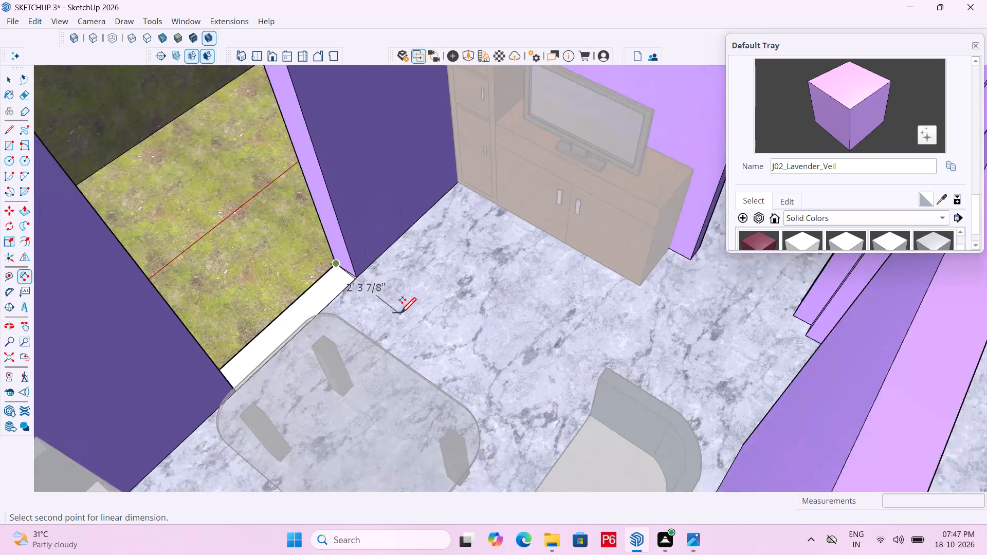
{"action": "scroll", "coordinate": [400, 315], "scroll_direction": "down", "scroll_amount": 3}
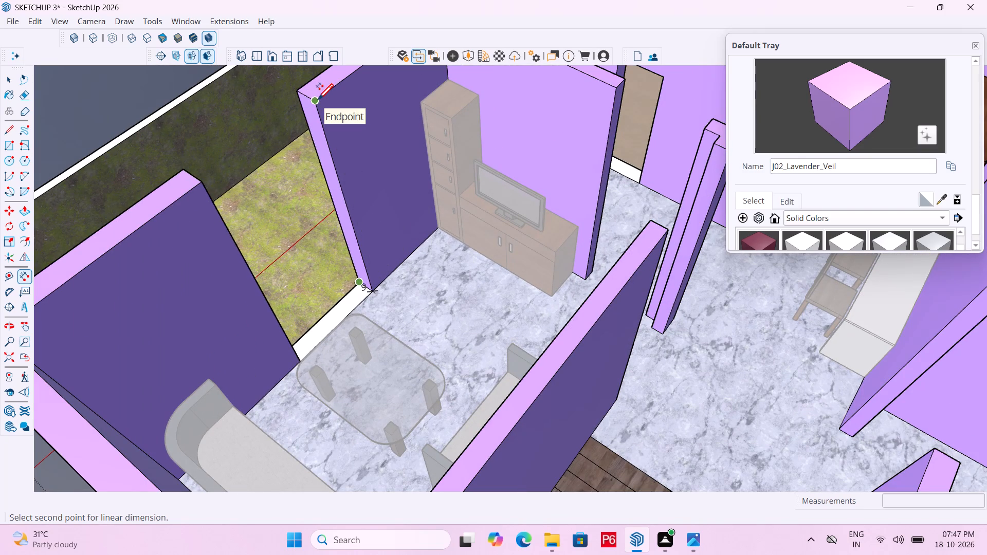
{"action": "key", "text": "Escape"}
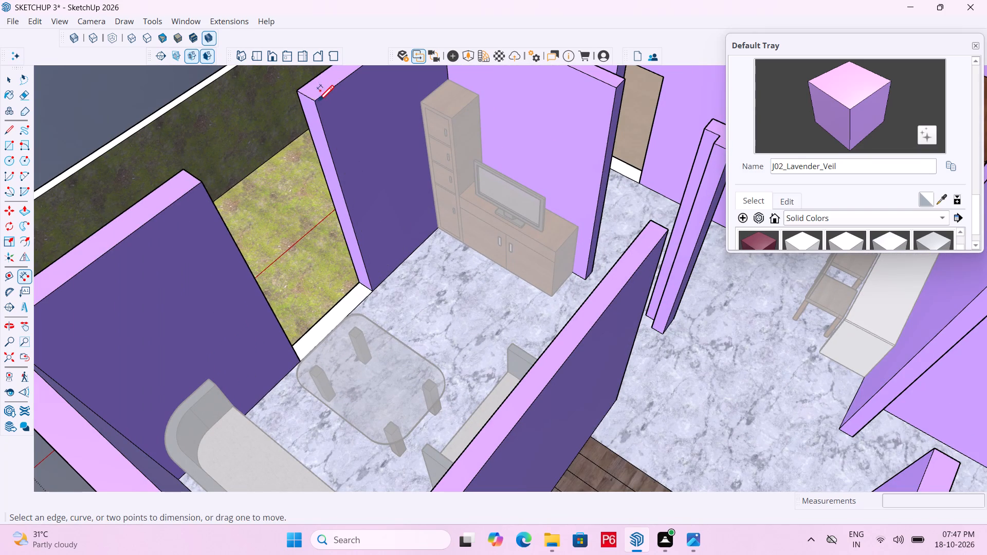
Save the model with the cleaned-up front doorway.
{"action": "key", "text": "ctrl+s"}
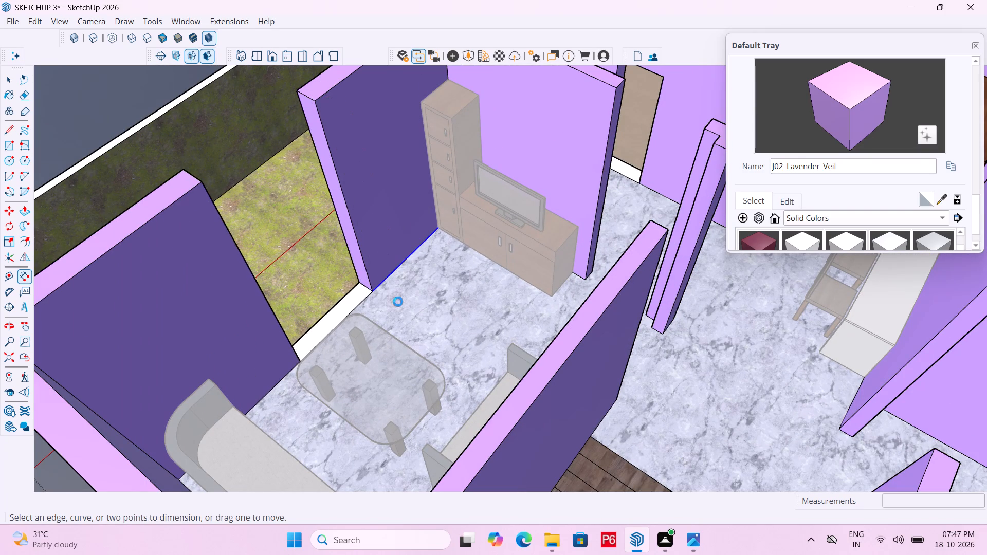
Measure the same doorway jamb's height along its inner edge, and inspect it from outside and inside without placing a dimension.
{"action": "left_click", "coordinate": [374, 294]}
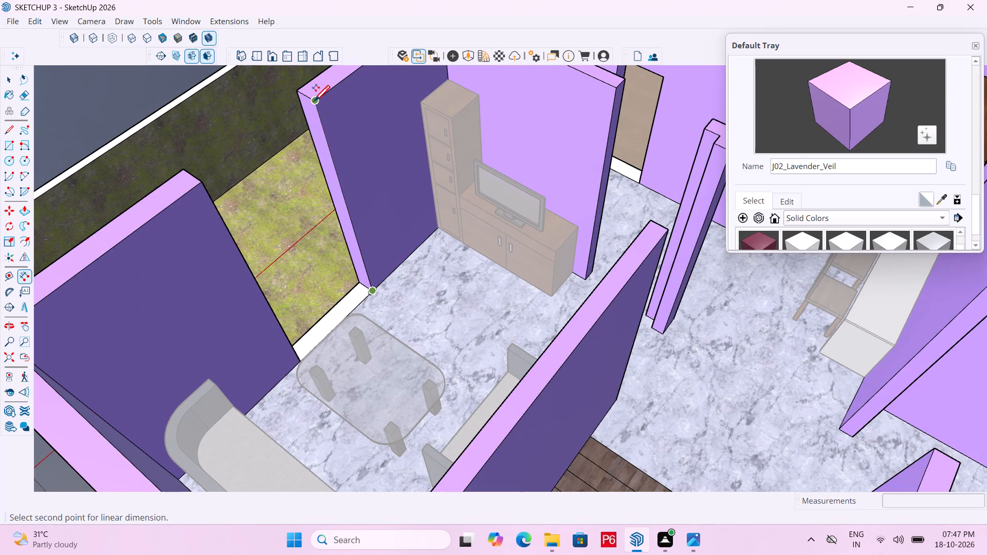
{"action": "left_click", "coordinate": [314, 103]}
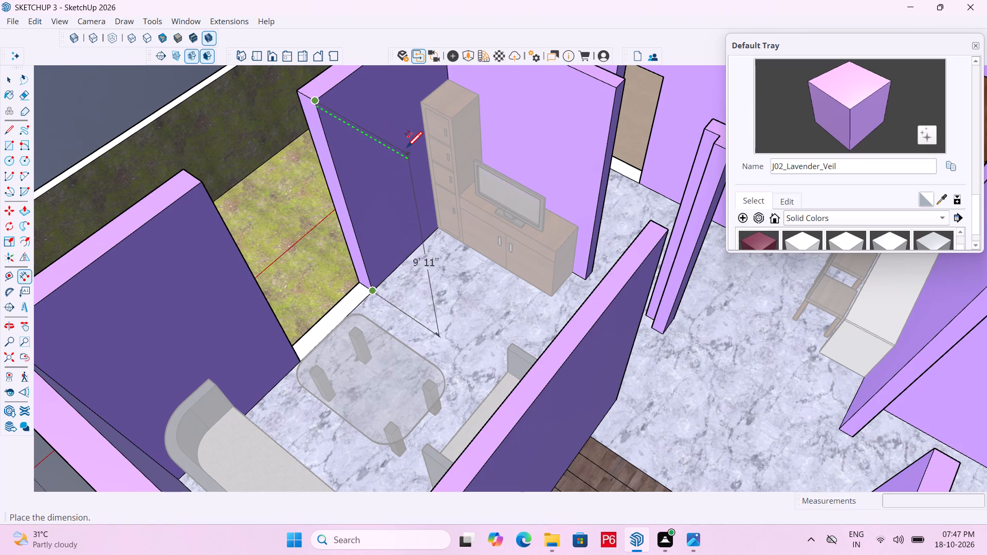
{"action": "middle_click_drag", "start_coordinate": [366, 218], "coordinate": [902, 169]}
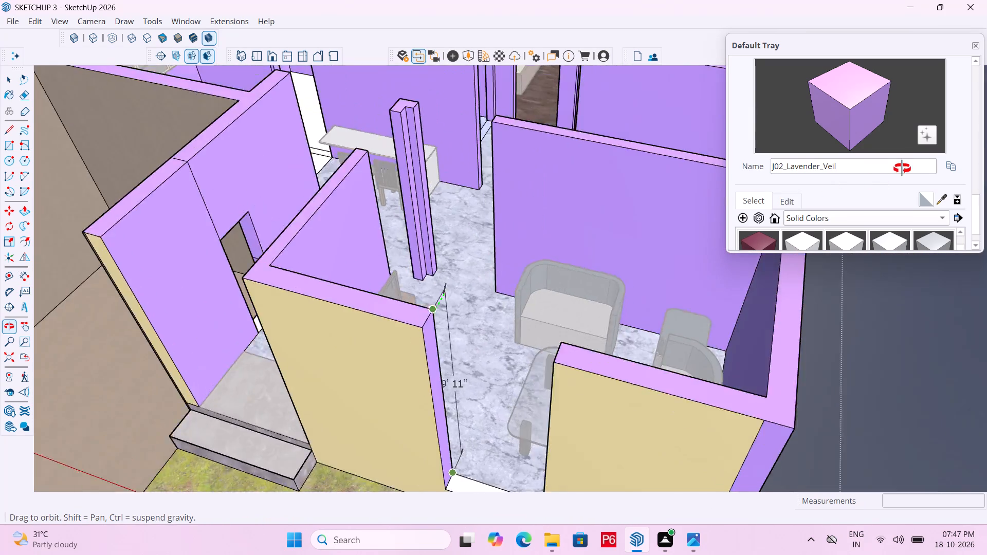
{"action": "middle_click_drag", "start_coordinate": [902, 169], "coordinate": [897, 124]}
{"action": "scroll", "coordinate": [479, 223], "scroll_direction": "down", "scroll_amount": 5}
{"action": "middle_click_drag", "start_coordinate": [657, 331], "coordinate": [654, 333]}
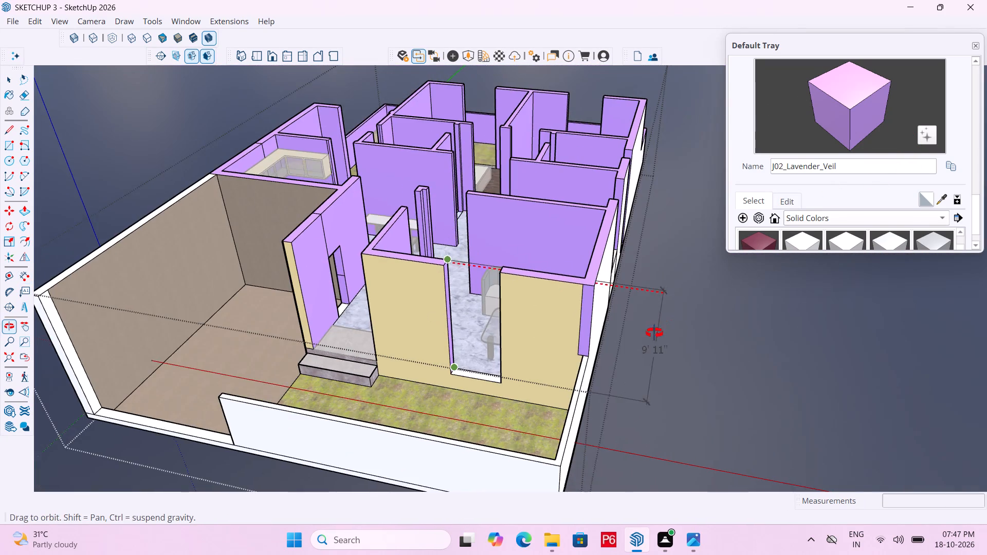
{"action": "middle_click_drag", "start_coordinate": [654, 333], "coordinate": [602, 339]}
{"action": "scroll", "coordinate": [473, 258], "scroll_direction": "up", "scroll_amount": 3}
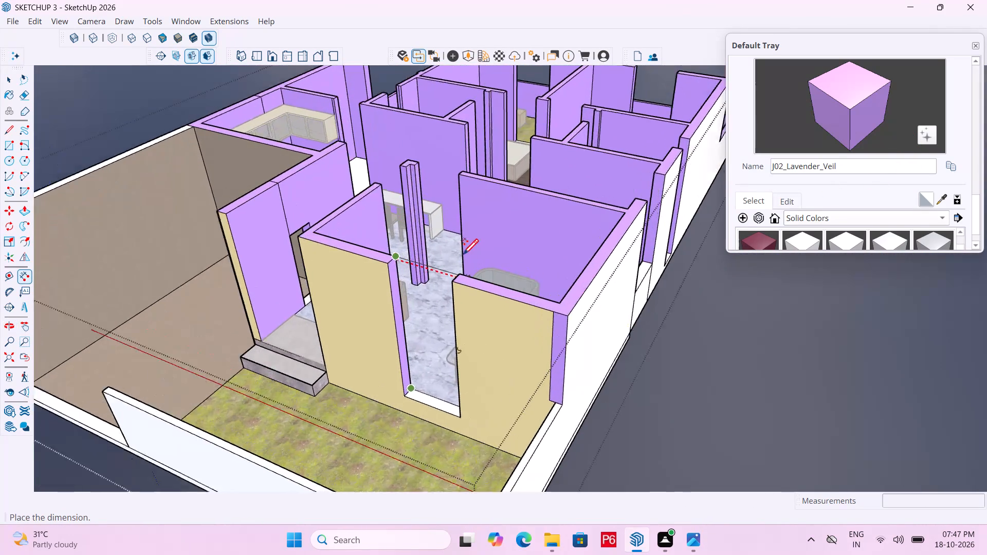
{"action": "scroll", "coordinate": [463, 256], "scroll_direction": "up", "scroll_amount": 3}
{"action": "middle_click_drag", "start_coordinate": [531, 317], "coordinate": [61, 343]}
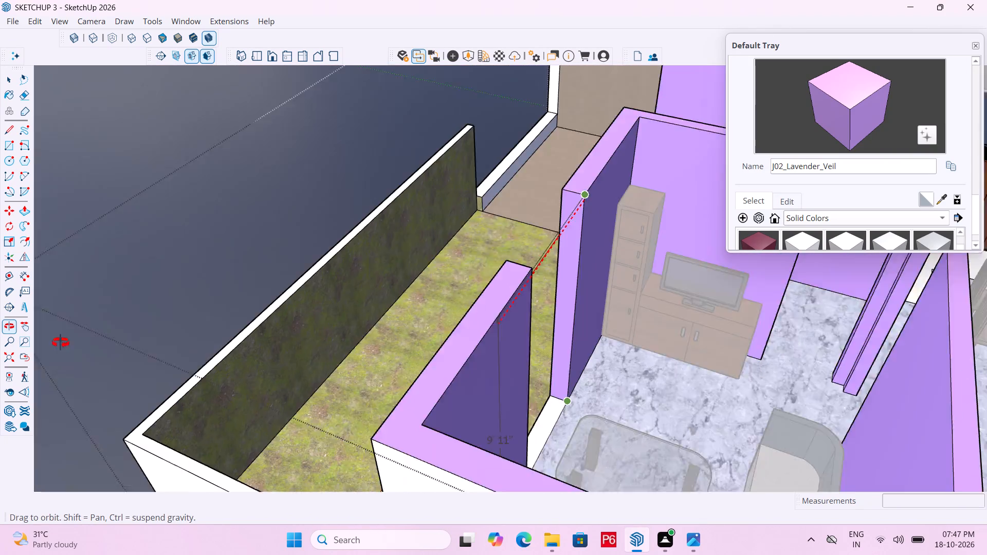
{"action": "middle_click_drag", "start_coordinate": [61, 343], "coordinate": [42, 334]}
{"action": "scroll", "coordinate": [418, 288], "scroll_direction": "down", "scroll_amount": 5}
{"action": "middle_click_drag", "start_coordinate": [557, 317], "coordinate": [369, 317]}
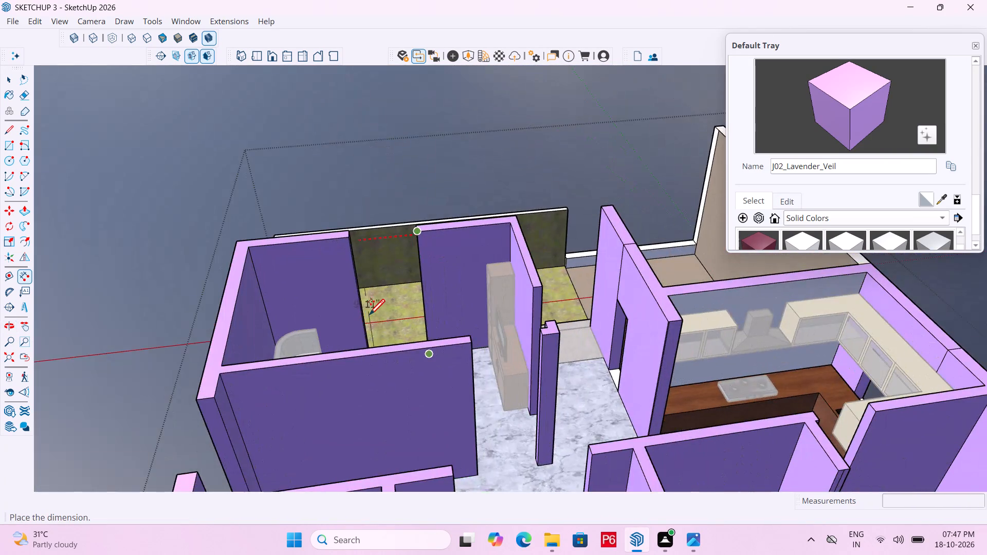
{"action": "scroll", "coordinate": [322, 307], "scroll_direction": "up", "scroll_amount": 11}
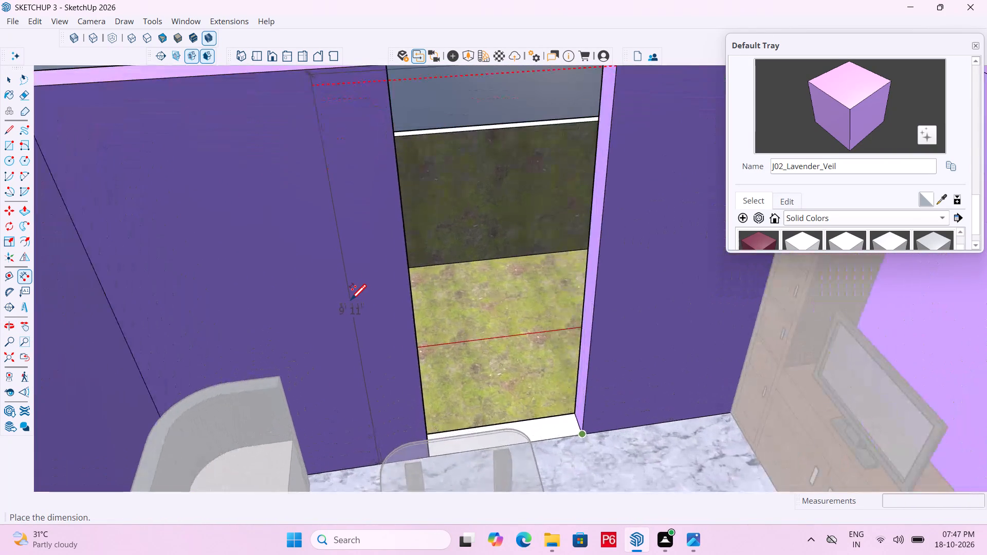
{"action": "scroll", "coordinate": [363, 339], "scroll_direction": "down", "scroll_amount": 2}
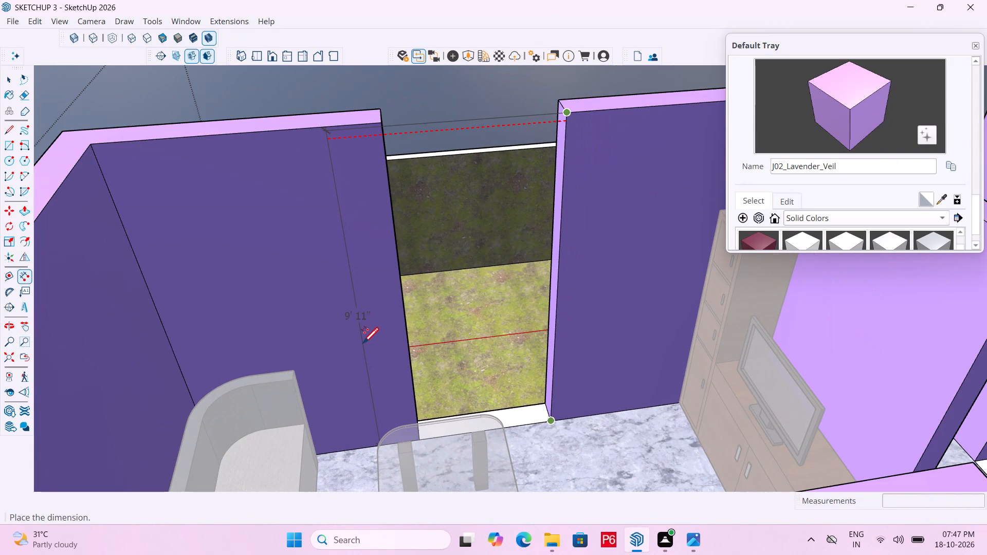
{"action": "key", "text": "Escape"}
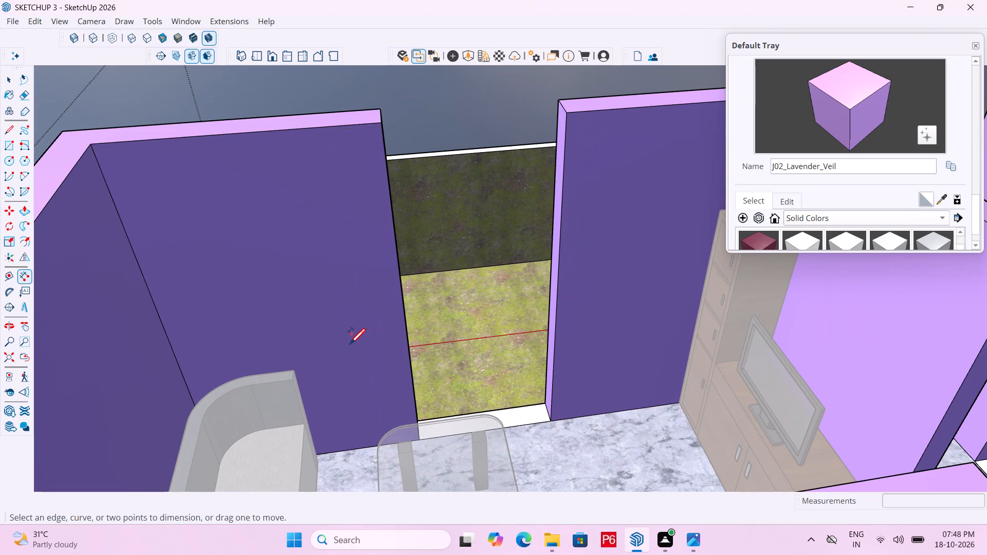
{"action": "scroll", "coordinate": [337, 337], "scroll_direction": "down", "scroll_amount": 3}
{"action": "key", "text": "Escape"}
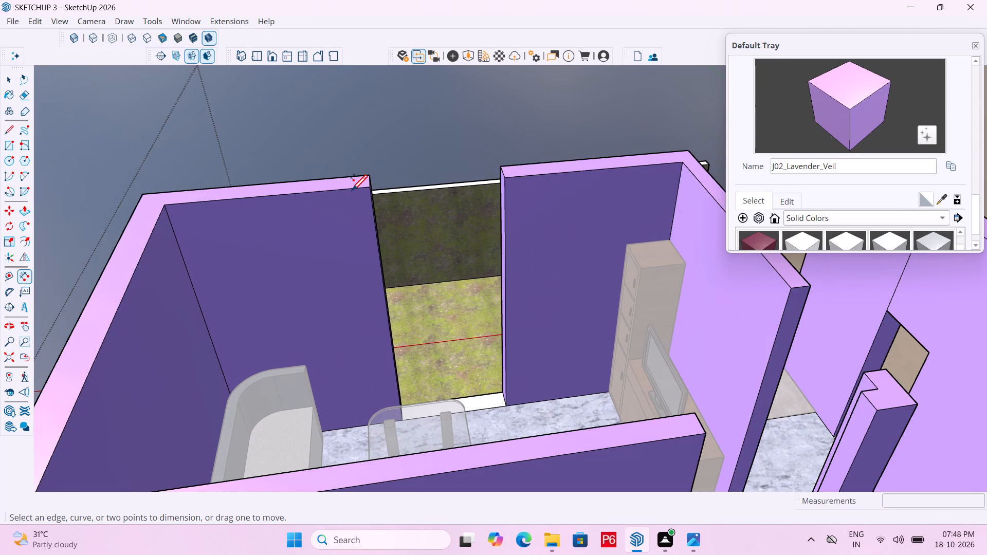
Push/Pull the top of the wall beside the TV unit up 1" to match the wall top across the doorway.
{"action": "key", "text": "p"}
{"action": "left_click", "coordinate": [549, 164]}
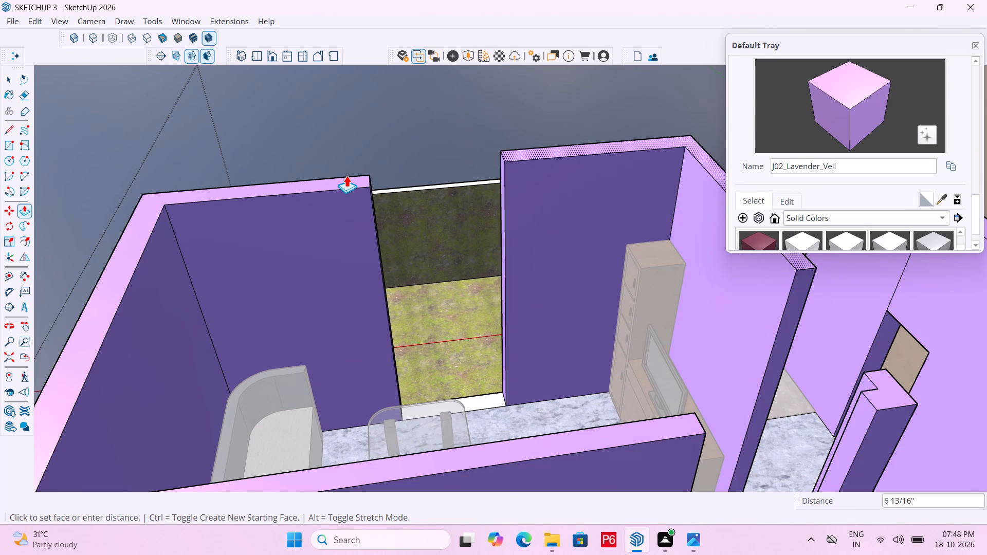
{"action": "left_click", "coordinate": [339, 179]}
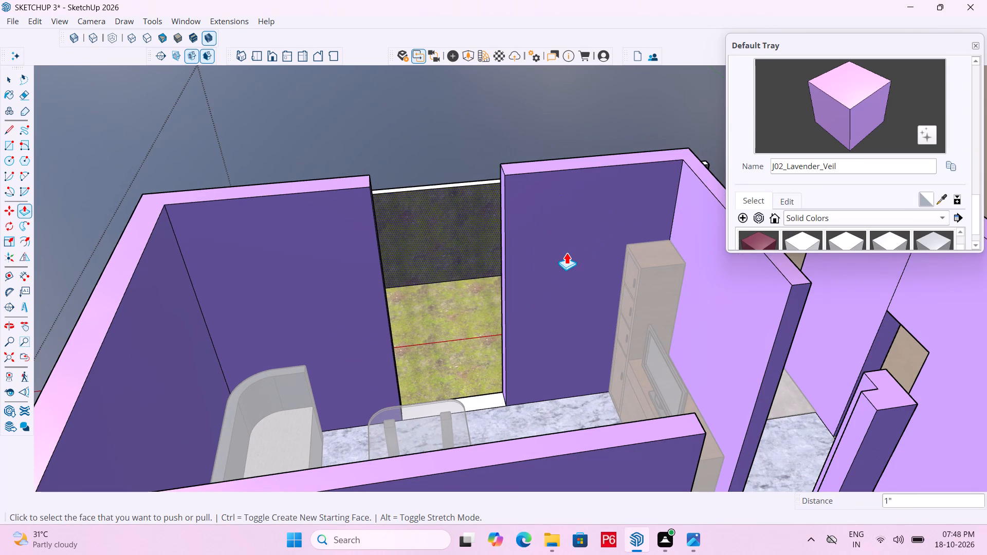
Measure the raised wall's height at the doorway jamb's inner edge, from floor to wall top, without placing a dimension.
{"action": "key", "text": "s"}
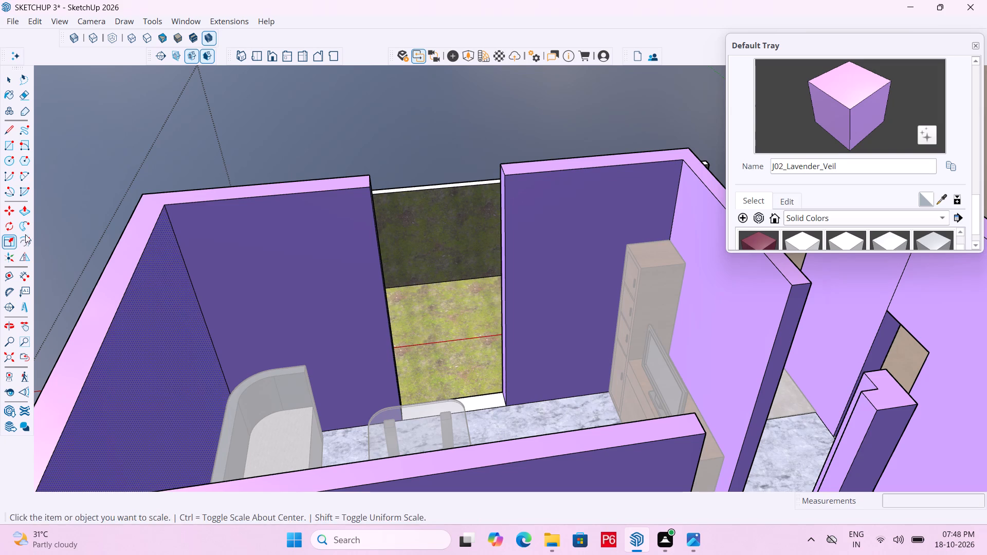
{"action": "left_click", "coordinate": [25, 278]}
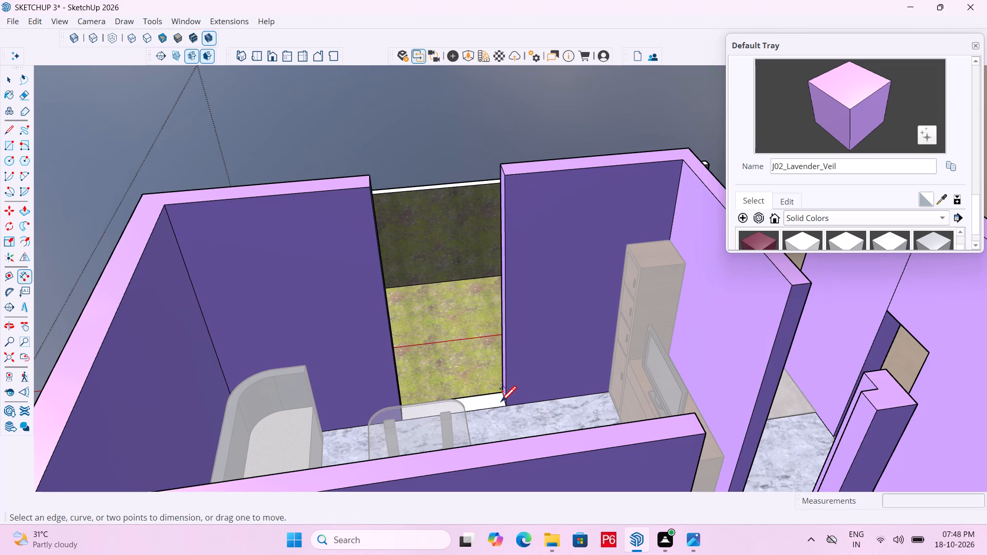
{"action": "left_click", "coordinate": [507, 406]}
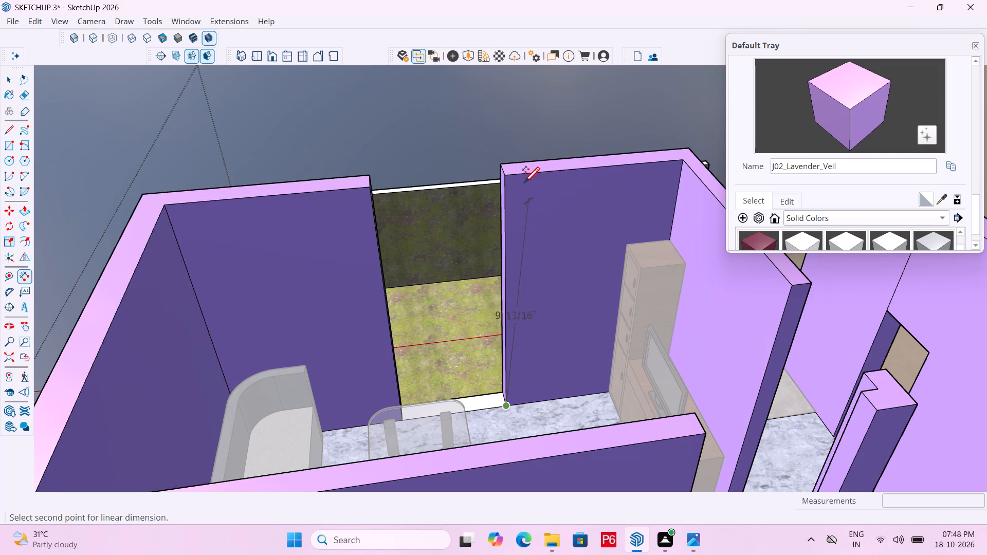
{"action": "left_click", "coordinate": [505, 174]}
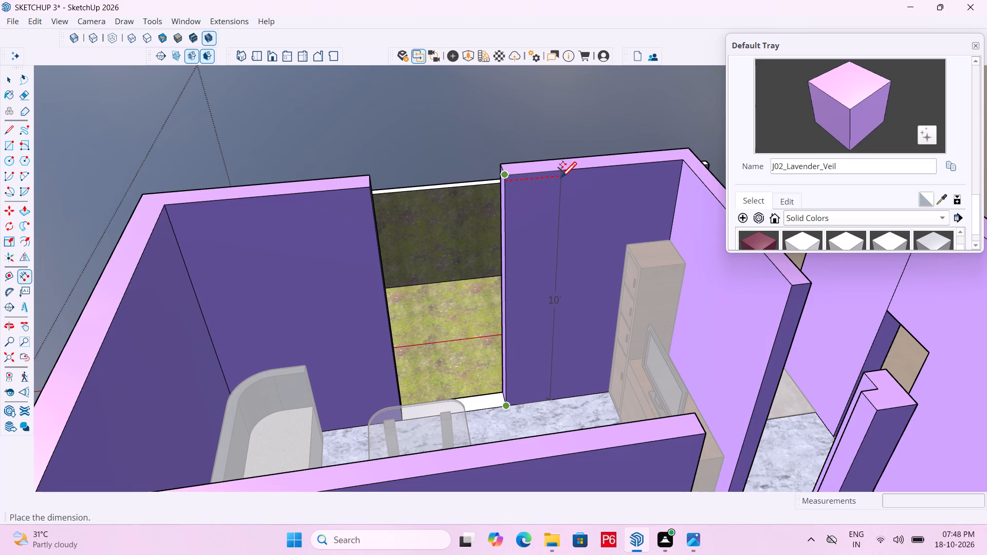
{"action": "key", "text": "Escape"}
Save the model with the raised wall.
{"action": "key", "text": "ctrl+s"}
{"action": "key", "text": "ctrl+s"}
{"action": "key", "text": "ctrl+s"}
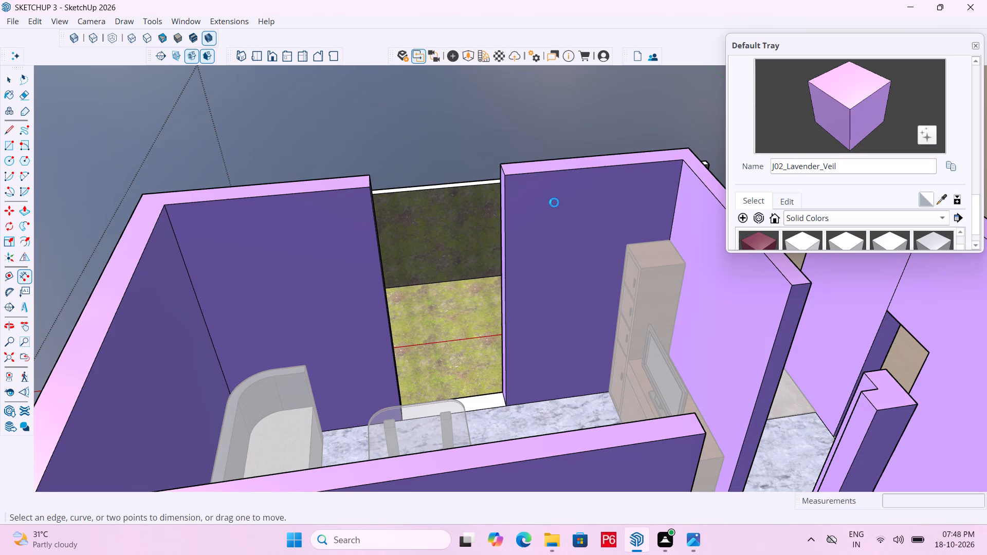
{"action": "key", "text": "ctrl+s"}
{"action": "key", "text": "ctrl+s"}
Place a horizontal guide line across the doorway jamb beside the TV unit, 3' above the jamb's bottom edge.
{"action": "middle_click_drag", "start_coordinate": [504, 401], "coordinate": [641, 422]}
{"action": "scroll", "coordinate": [647, 364], "scroll_direction": "up", "scroll_amount": 5}
{"action": "scroll", "coordinate": [509, 416], "scroll_direction": "down", "scroll_amount": 3}
{"action": "key", "text": "t"}
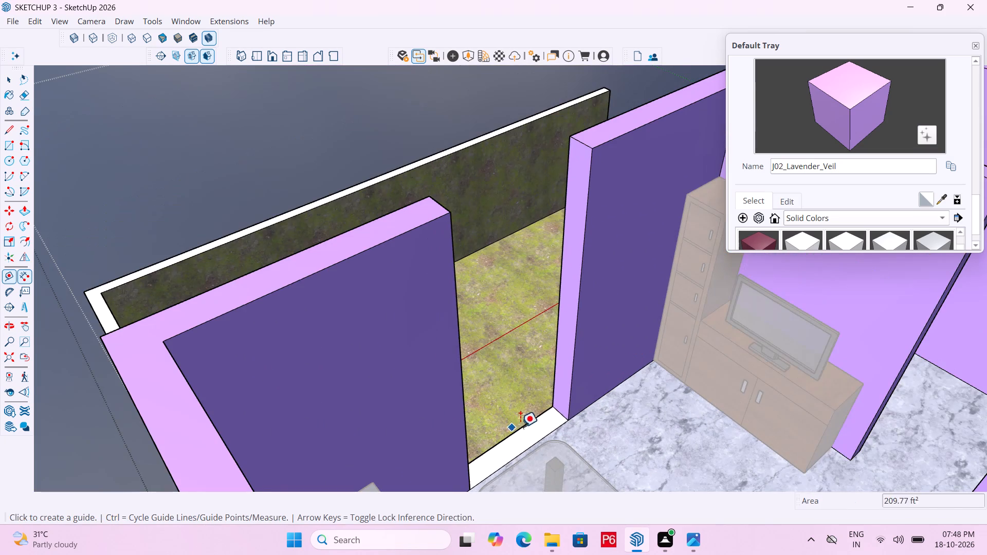
{"action": "scroll", "coordinate": [585, 402], "scroll_direction": "up", "scroll_amount": 4}
{"action": "left_click", "coordinate": [546, 415]}
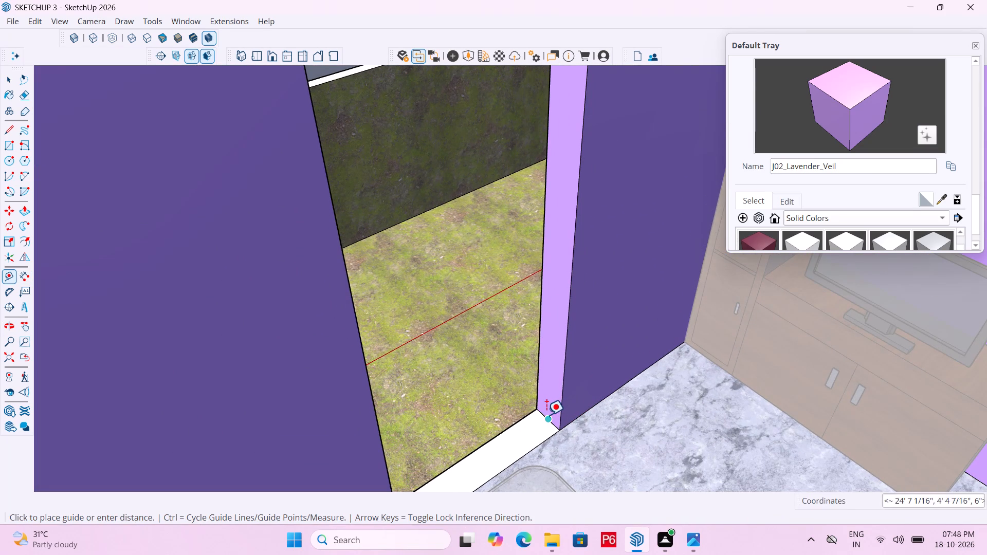
{"action": "scroll", "coordinate": [543, 227], "scroll_direction": "down", "scroll_amount": 1}
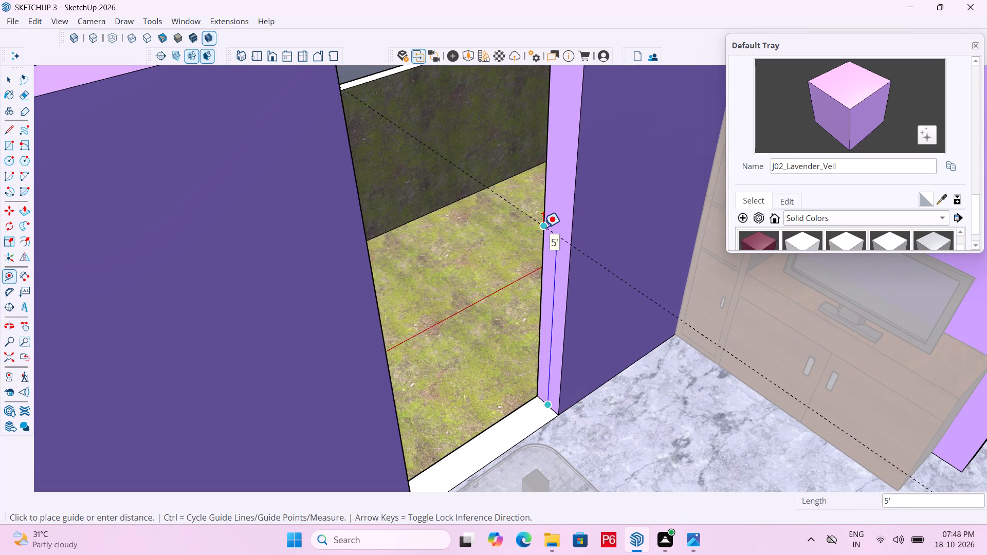
{"action": "key", "text": "3"}
{"action": "key", "text": "apostrophe"}
{"action": "key", "text": "Return"}
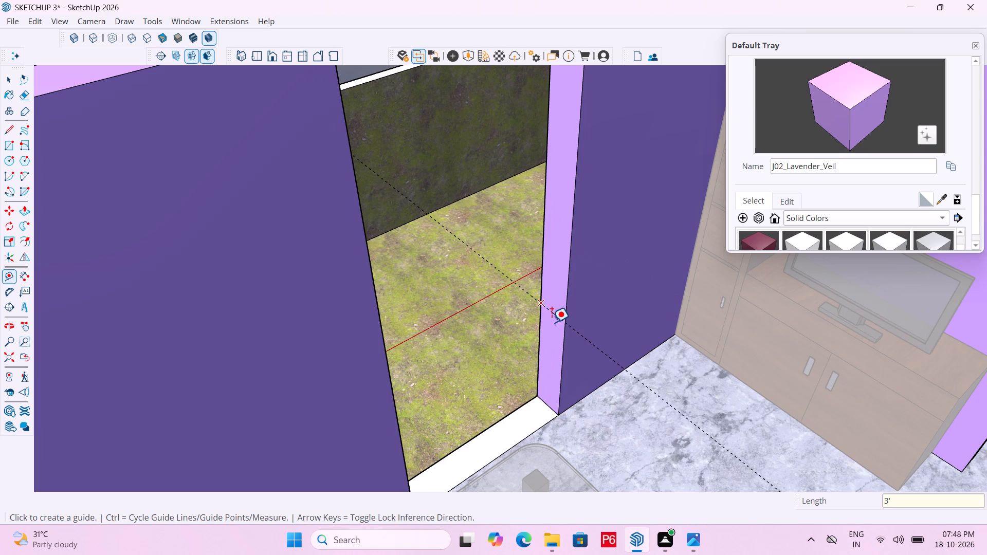
Place a second horizontal guide line on the same jamb, 4' above the first guide.
{"action": "scroll", "coordinate": [553, 320], "scroll_direction": "up", "scroll_amount": 4}
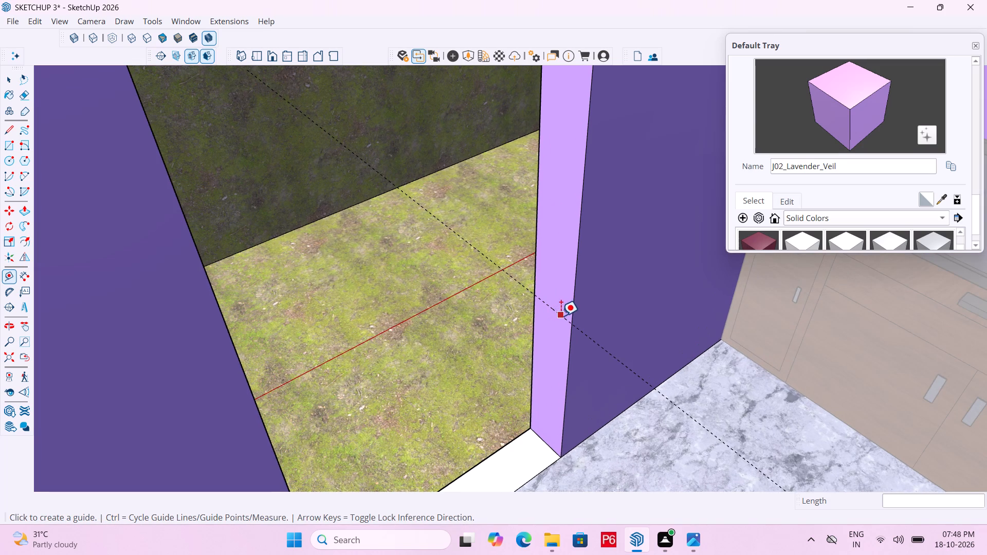
{"action": "left_click", "coordinate": [565, 314]}
{"action": "scroll", "coordinate": [532, 293], "scroll_direction": "down", "scroll_amount": 6}
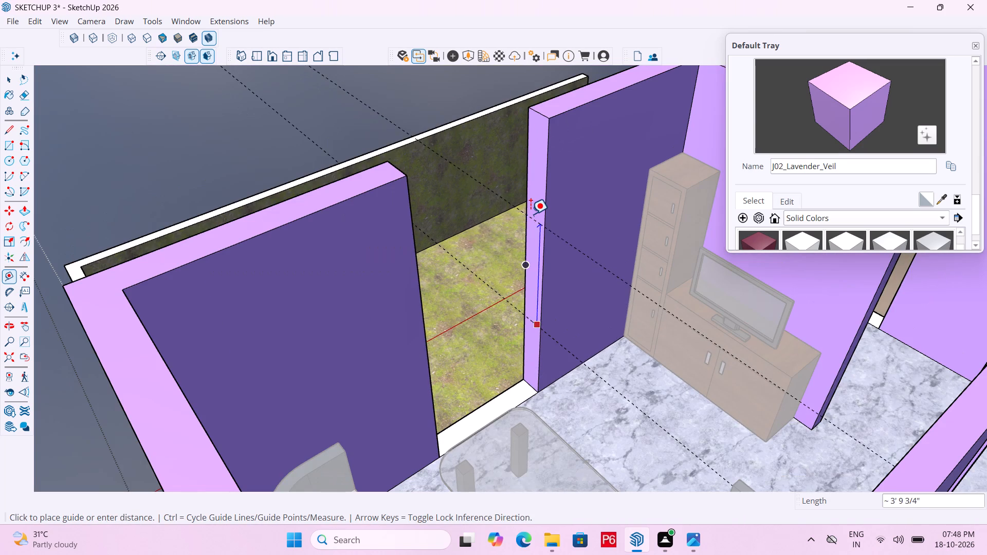
{"action": "type", "text": "4'"}
{"action": "key", "text": "Return"}
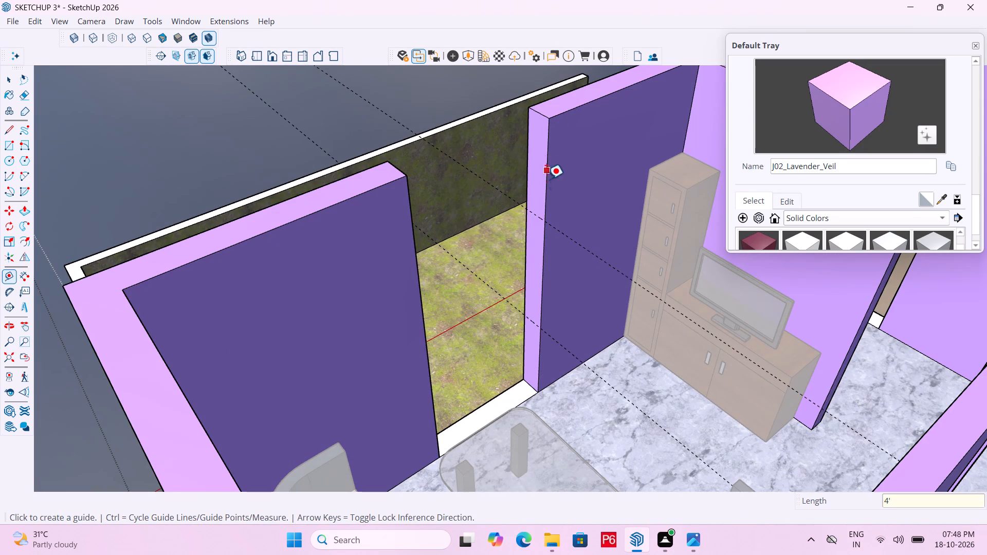
Save the model with the two guide lines on the doorway jamb.
{"action": "key", "text": "Escape"}
{"action": "scroll", "coordinate": [539, 213], "scroll_direction": "up", "scroll_amount": 4}
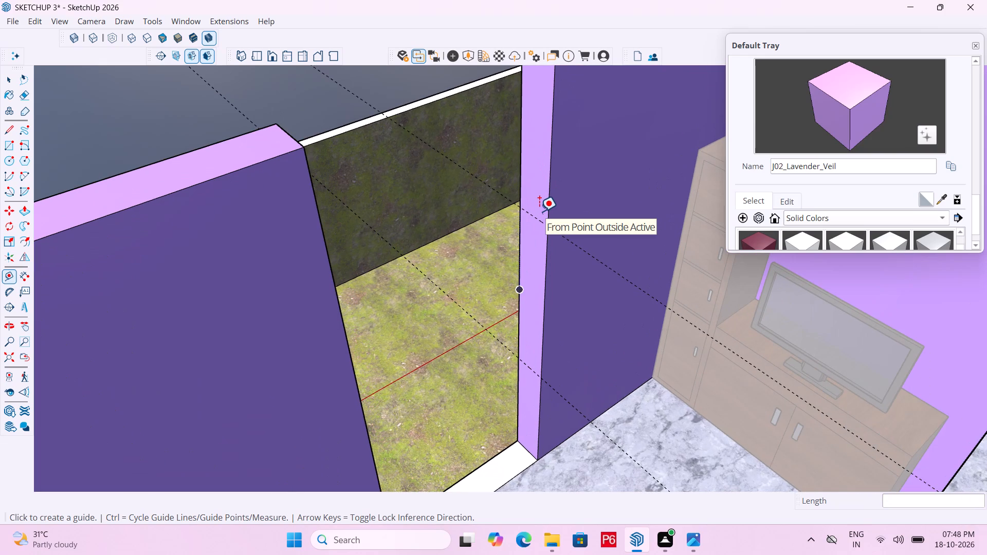
{"action": "key", "text": "ctrl+s"}
{"action": "key", "text": "ctrl+s"}
{"action": "key", "text": "ctrl+s"}
{"action": "key", "text": "ctrl+s"}
{"action": "key", "text": "ctrl+s"}
Draw edges across the doorway jamb face along the upper and lower guide lines, splitting it into three sections.
{"action": "key", "text": "l"}
{"action": "scroll", "coordinate": [546, 203], "scroll_direction": "up", "scroll_amount": 3}
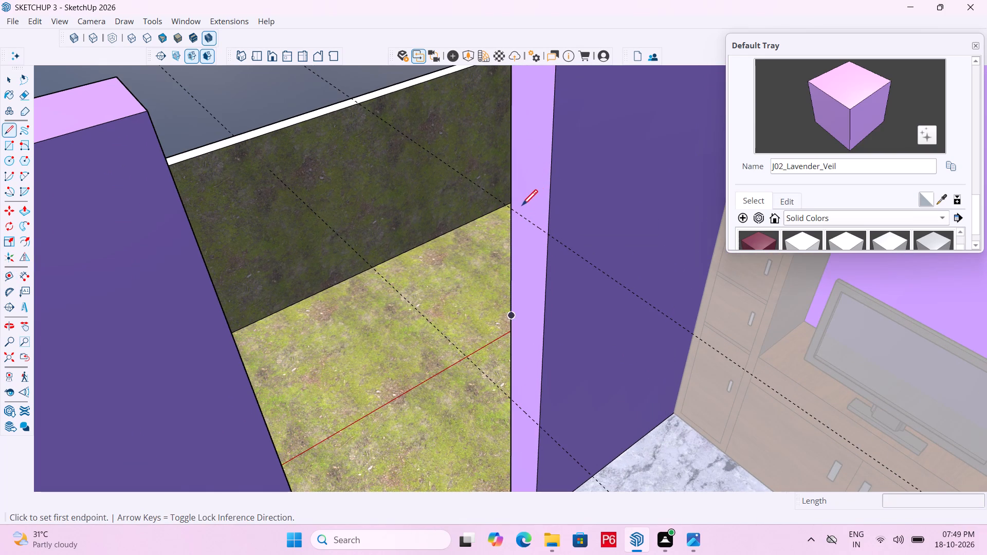
{"action": "left_click", "coordinate": [510, 212]}
{"action": "left_click", "coordinate": [549, 235]}
{"action": "scroll", "coordinate": [520, 172], "scroll_direction": "down", "scroll_amount": 5}
{"action": "key", "text": "space"}
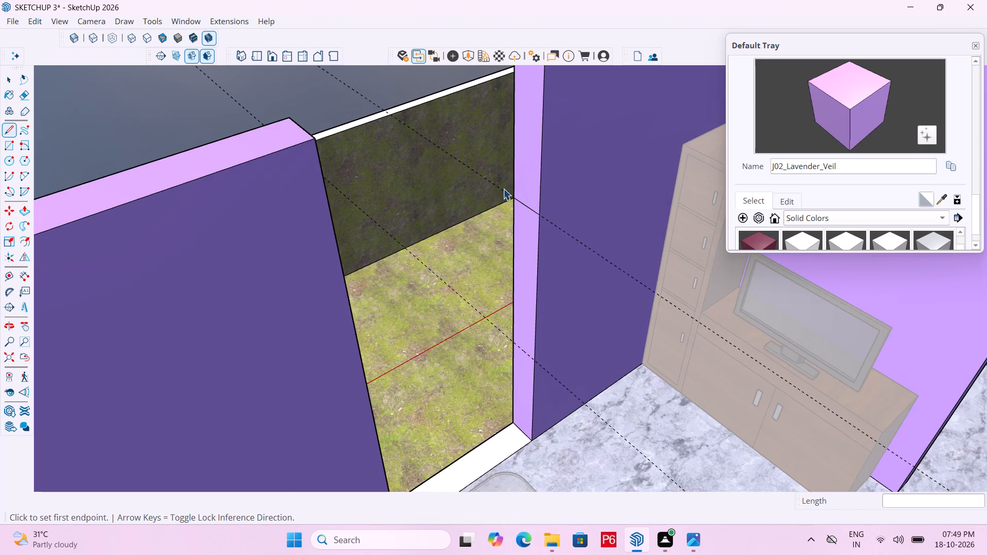
{"action": "scroll", "coordinate": [524, 347], "scroll_direction": "up", "scroll_amount": 5}
{"action": "key", "text": "l"}
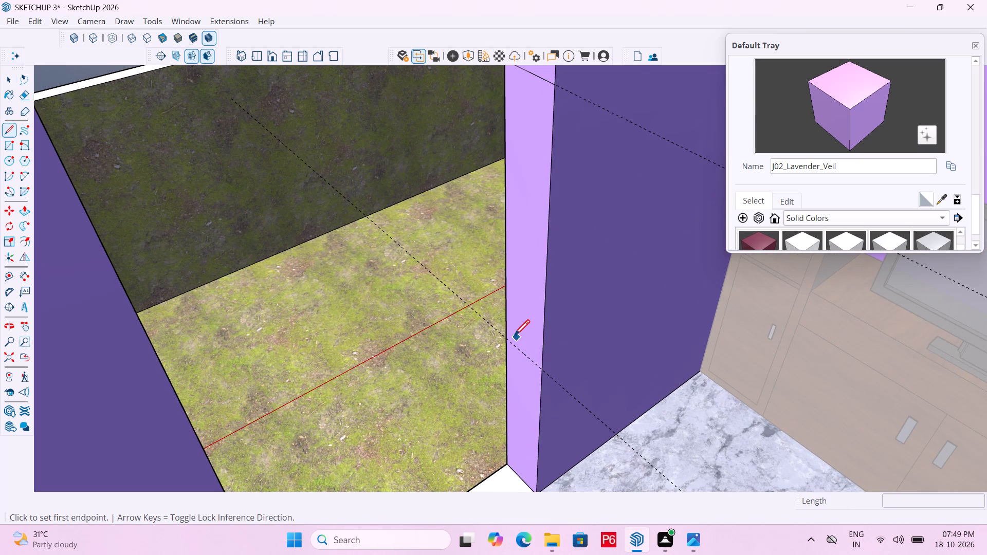
{"action": "left_click", "coordinate": [510, 337]}
{"action": "double_click", "coordinate": [544, 369]}
{"action": "scroll", "coordinate": [521, 342], "scroll_direction": "down", "scroll_amount": 7}
{"action": "key", "text": "space"}
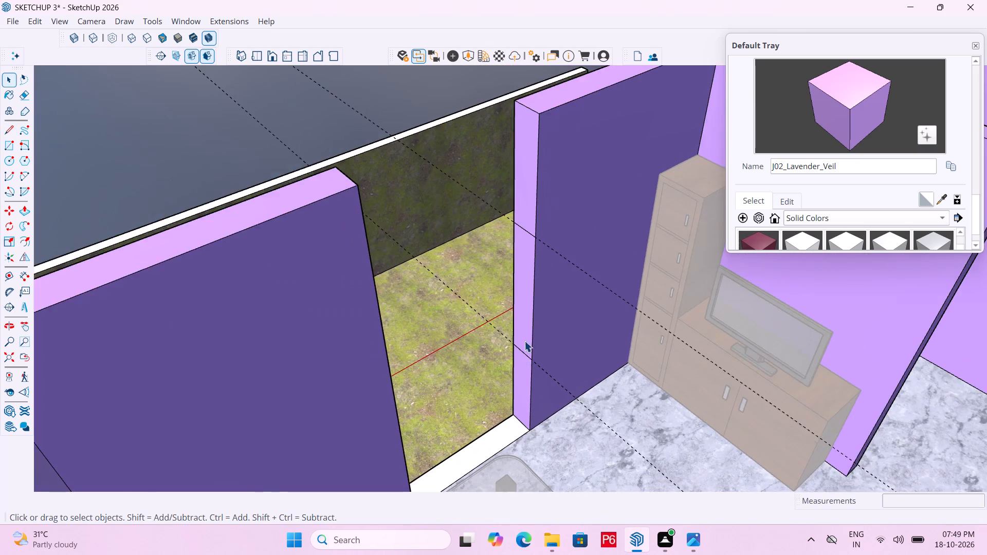
Push/Pull the jamb's top and bottom sections 4' across the doorway to the opposite wall, leaving a window opening.
{"action": "scroll", "coordinate": [527, 344], "scroll_direction": "down", "scroll_amount": 3}
{"action": "key", "text": "p"}
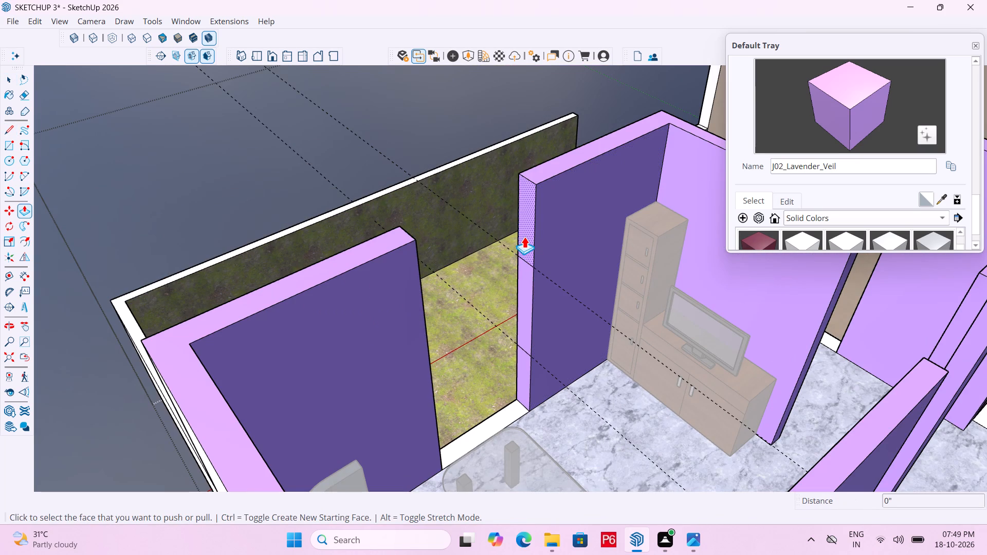
{"action": "left_click", "coordinate": [524, 236]}
{"action": "left_click_drag", "start_coordinate": [422, 338], "coordinate": [428, 337]}
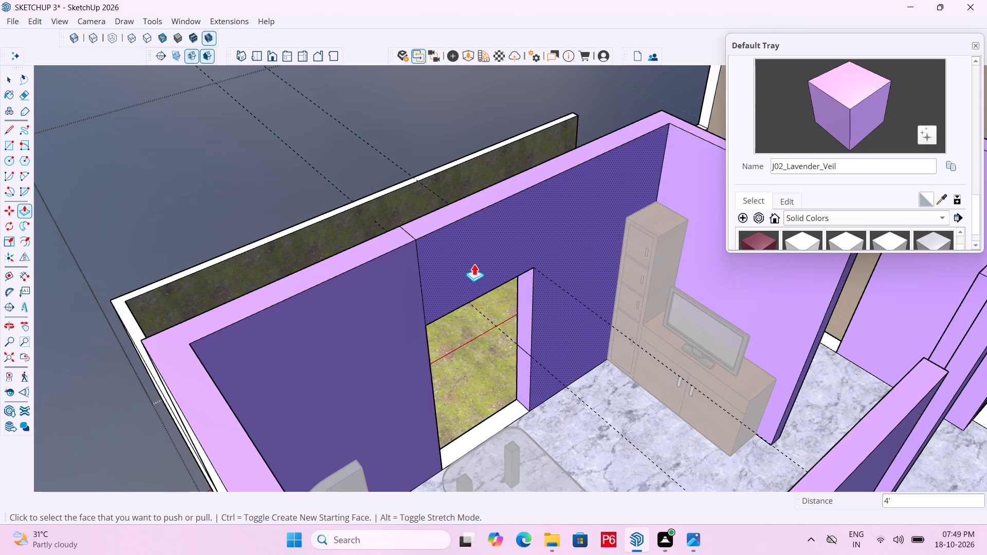
{"action": "scroll", "coordinate": [474, 264], "scroll_direction": "down", "scroll_amount": 2}
{"action": "scroll", "coordinate": [500, 374], "scroll_direction": "up", "scroll_amount": 3}
{"action": "left_click", "coordinate": [523, 355]}
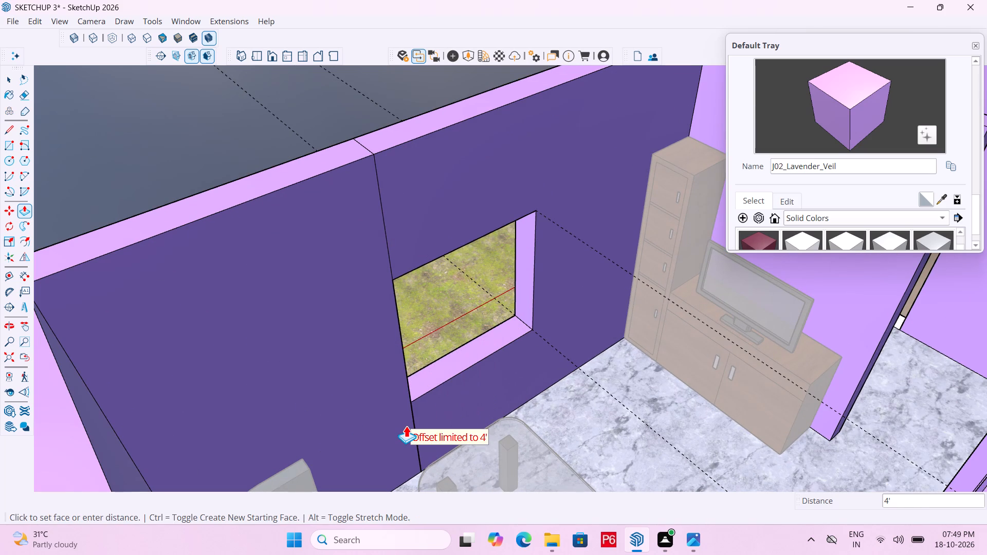
{"action": "left_click_drag", "start_coordinate": [406, 425], "coordinate": [412, 422]}
{"action": "scroll", "coordinate": [483, 430], "scroll_direction": "down", "scroll_amount": 4}
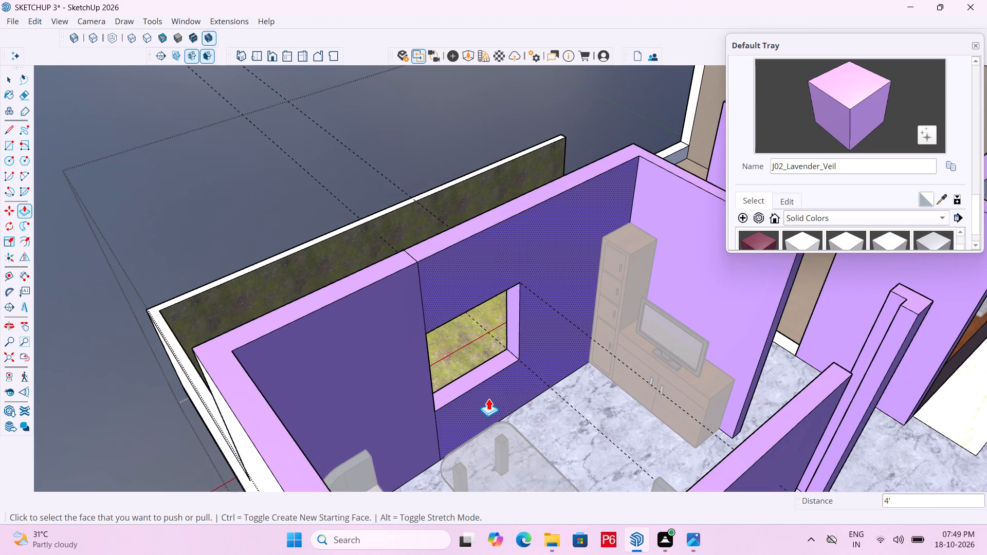
{"action": "key", "text": "Escape"}
Erase both guide lines running through the new window opening.
{"action": "key", "text": "e"}
{"action": "left_click_drag", "start_coordinate": [309, 202], "coordinate": [409, 163]}
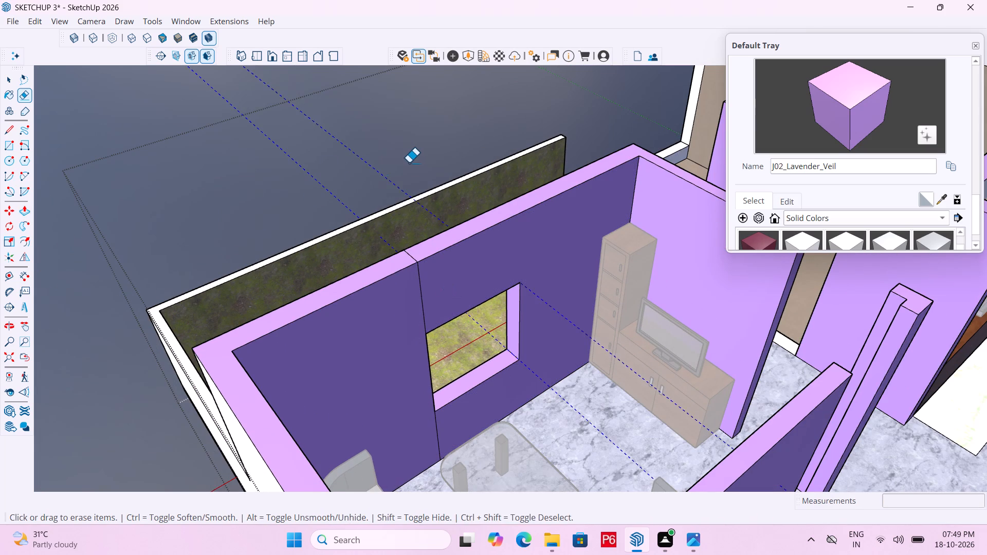
{"action": "left_click_drag", "start_coordinate": [409, 163], "coordinate": [411, 163]}
Save the model with the window opening and the guides removed.
{"action": "key", "text": "ctrl+s"}
{"action": "key", "text": "ctrl+s"}
{"action": "key", "text": "ctrl+s"}
{"action": "key", "text": "ctrl+s"}
{"action": "key", "text": "ctrl+s"}
{"action": "key", "text": "ctrl+s"}
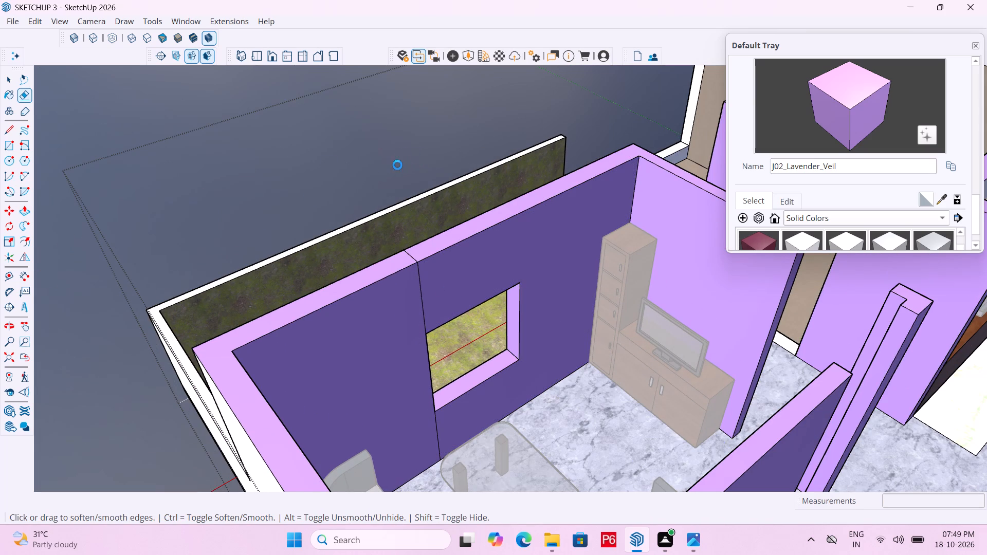
{"action": "key", "text": "ctrl+s"}
Push/Pull the freestanding notched pillar's top face by about 3 1/16" to match the neighbouring TV-unit wall's top.
{"action": "scroll", "coordinate": [330, 171], "scroll_direction": "down", "scroll_amount": 16}
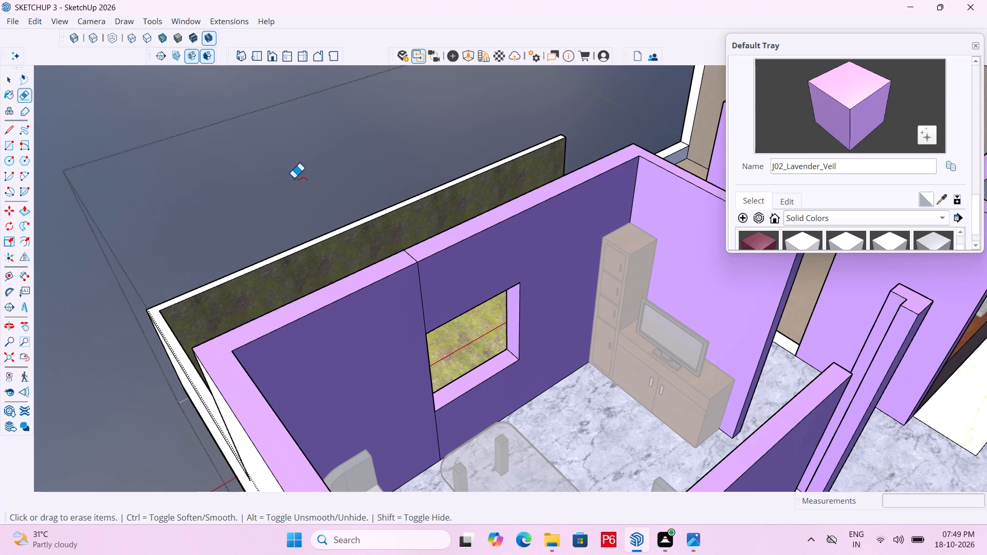
{"action": "scroll", "coordinate": [294, 178], "scroll_direction": "down", "scroll_amount": 10}
{"action": "scroll", "coordinate": [223, 225], "scroll_direction": "down", "scroll_amount": 2}
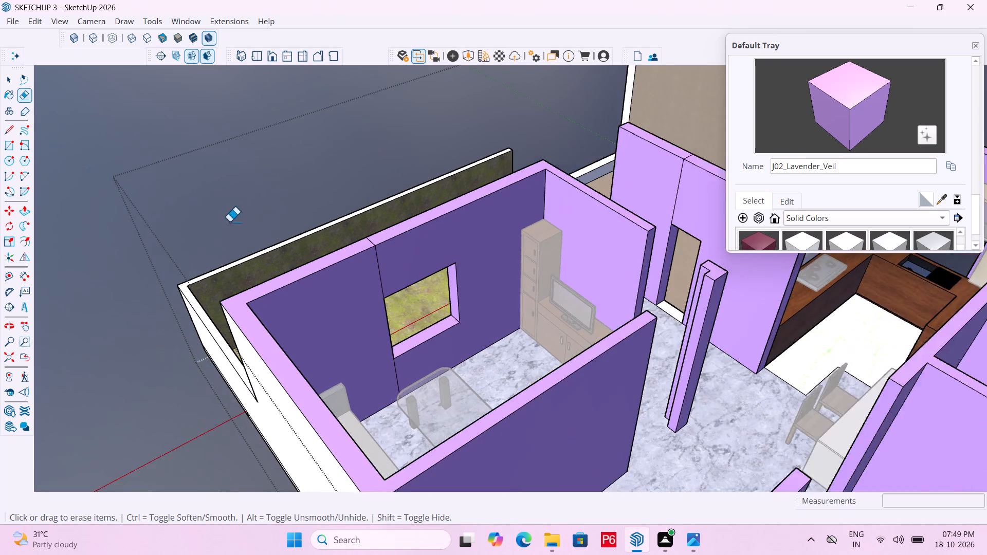
{"action": "scroll", "coordinate": [229, 222], "scroll_direction": "down", "scroll_amount": 5}
{"action": "middle_click_drag", "start_coordinate": [301, 268], "coordinate": [524, 334]}
{"action": "scroll", "coordinate": [647, 270], "scroll_direction": "up", "scroll_amount": 8}
{"action": "middle_click_drag", "start_coordinate": [672, 268], "coordinate": [804, 261]}
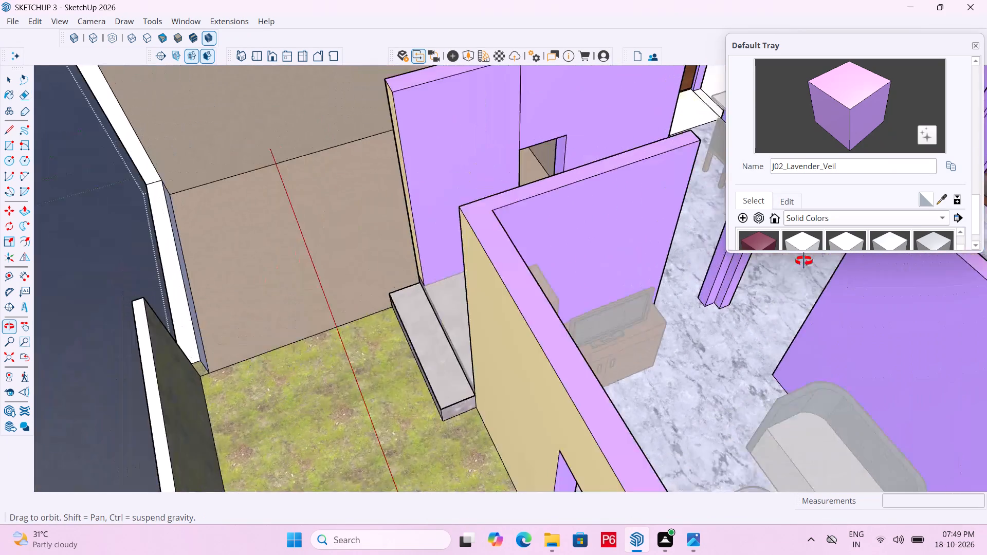
{"action": "middle_click_drag", "start_coordinate": [804, 261], "coordinate": [792, 266]}
{"action": "scroll", "coordinate": [231, 311], "scroll_direction": "down", "scroll_amount": 7}
{"action": "scroll", "coordinate": [357, 267], "scroll_direction": "up", "scroll_amount": 3}
{"action": "middle_click_drag", "start_coordinate": [371, 260], "coordinate": [418, 239]}
{"action": "scroll", "coordinate": [534, 231], "scroll_direction": "up", "scroll_amount": 6}
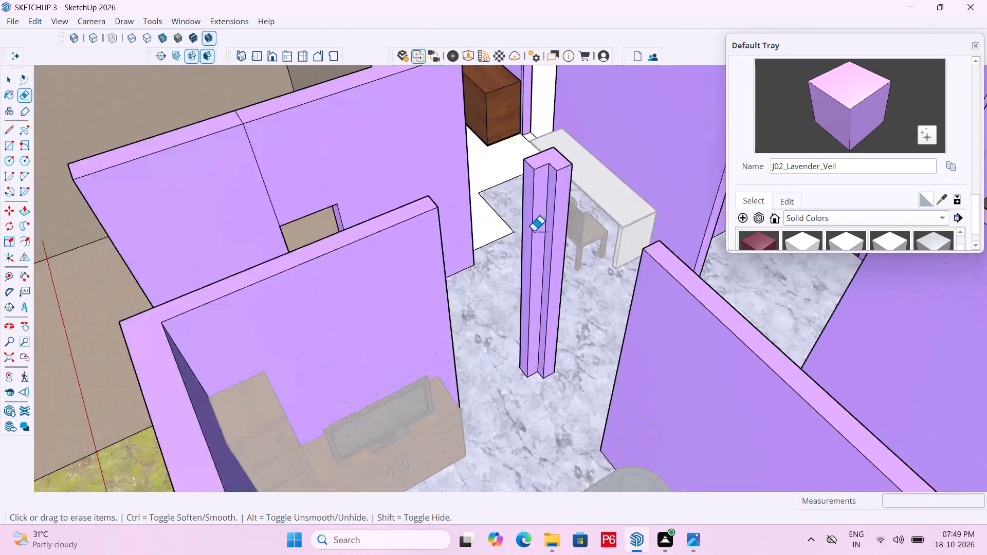
{"action": "scroll", "coordinate": [495, 190], "scroll_direction": "up", "scroll_amount": 6}
{"action": "scroll", "coordinate": [419, 258], "scroll_direction": "down", "scroll_amount": 7}
{"action": "scroll", "coordinate": [458, 230], "scroll_direction": "down", "scroll_amount": 4}
{"action": "scroll", "coordinate": [463, 225], "scroll_direction": "up", "scroll_amount": 5}
{"action": "key", "text": "space"}
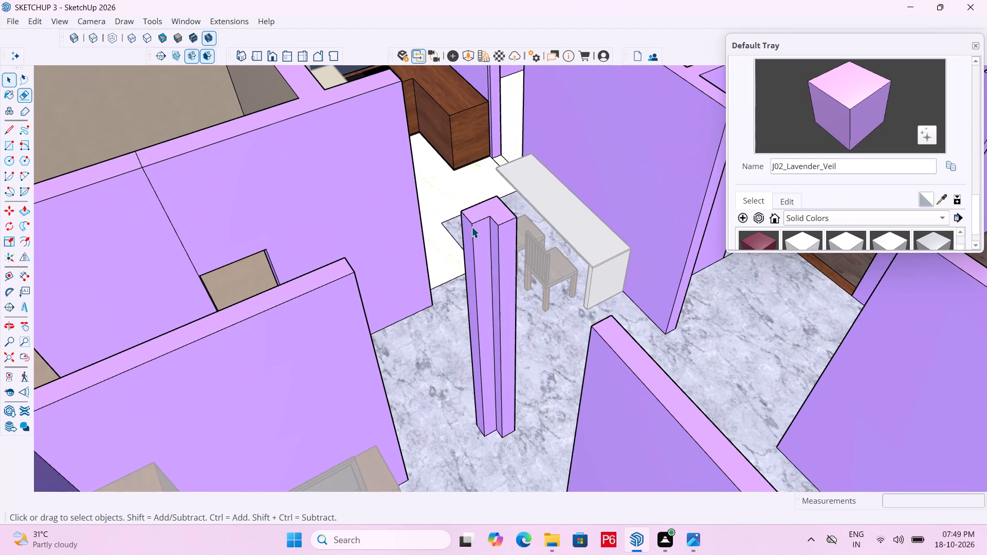
{"action": "double_click", "coordinate": [494, 214]}
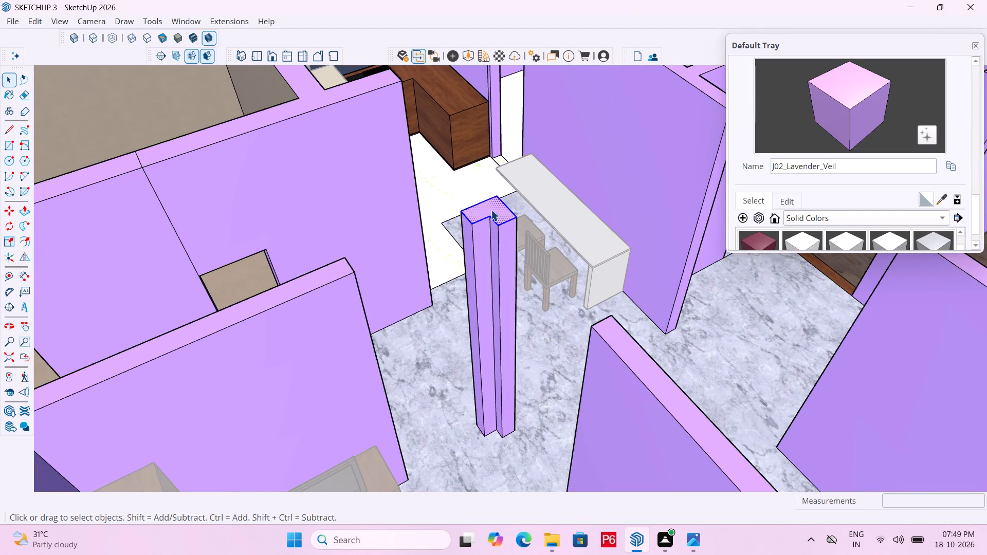
{"action": "key", "text": "p"}
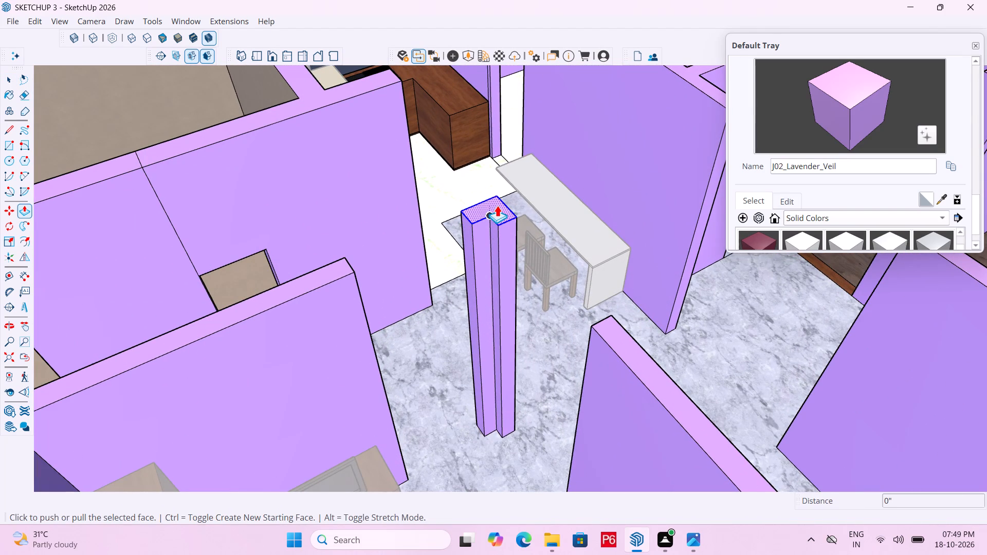
{"action": "left_click", "coordinate": [497, 205]}
{"action": "left_click_drag", "start_coordinate": [317, 278], "coordinate": [321, 276]}
{"action": "middle_click_drag", "start_coordinate": [528, 324], "coordinate": [518, 275]}
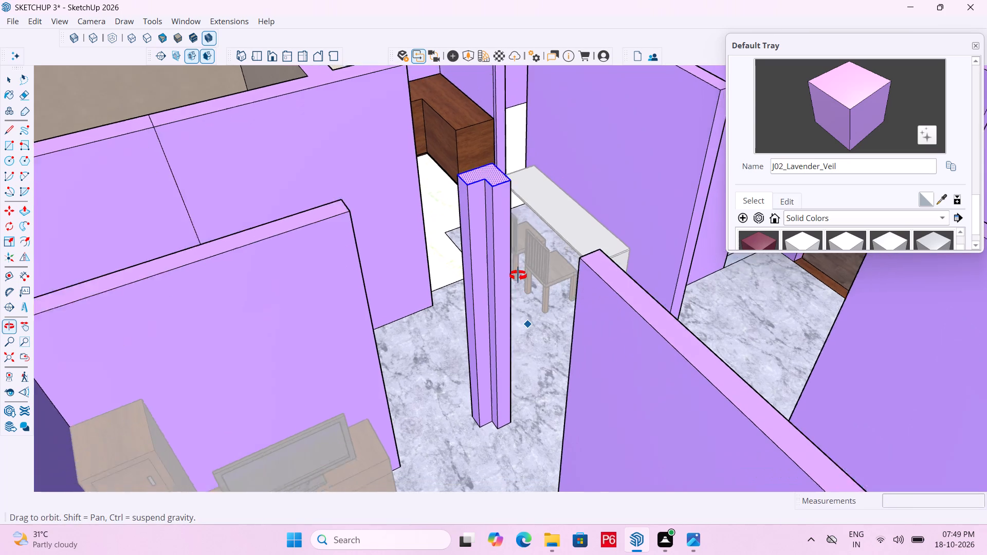
{"action": "middle_click_drag", "start_coordinate": [518, 275], "coordinate": [518, 274]}
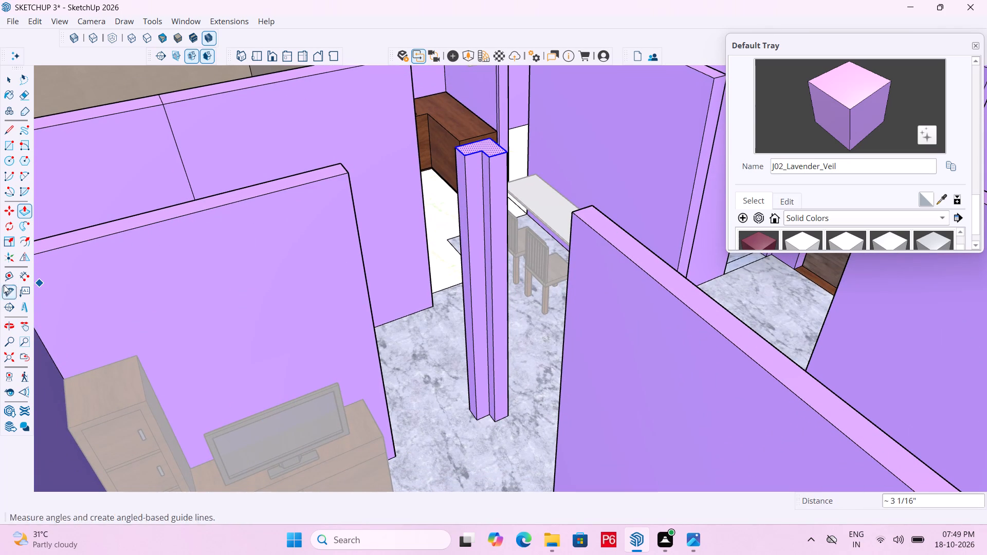
Dimension the pillar's height along its outer vertical edge, from floor to top, placing the dimension close to the edge.
{"action": "left_click", "coordinate": [24, 274]}
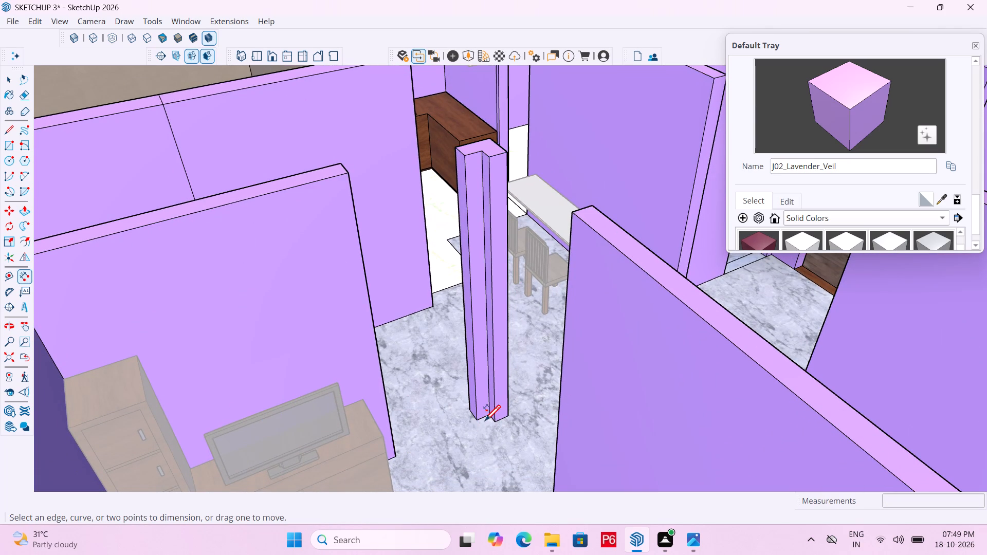
{"action": "left_click", "coordinate": [482, 422]}
{"action": "double_click", "coordinate": [466, 157]}
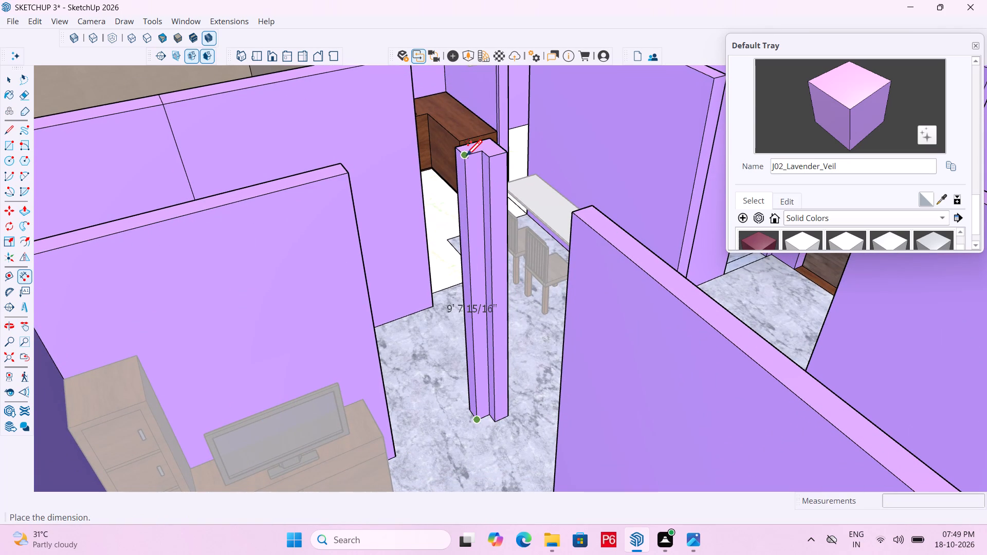
{"action": "scroll", "coordinate": [465, 162], "scroll_direction": "up", "scroll_amount": 3}
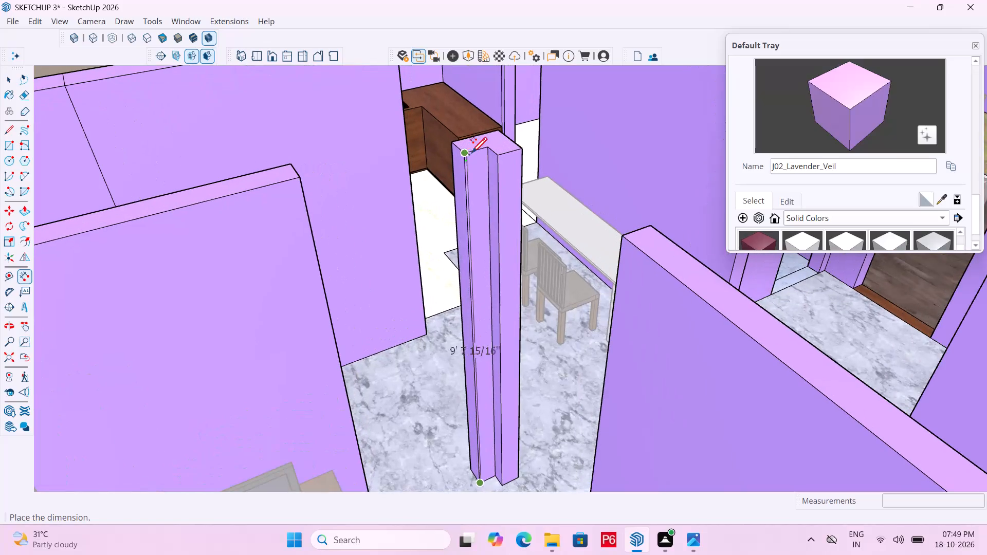
{"action": "double_click", "coordinate": [462, 155]}
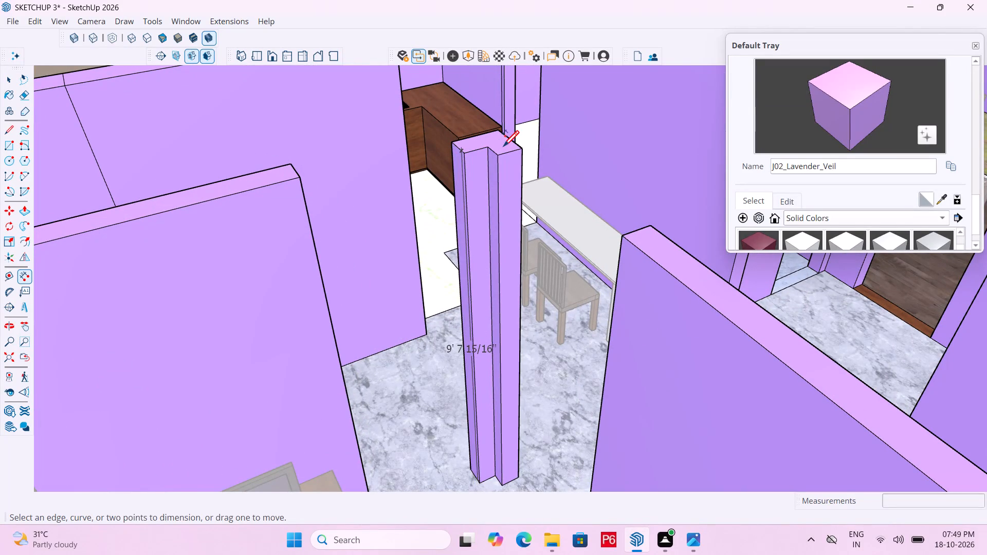
Save the model with the adjusted pillar and its height dimension.
{"action": "key", "text": "ctrl+s"}
{"action": "key", "text": "Escape"}
{"action": "scroll", "coordinate": [523, 197], "scroll_direction": "down", "scroll_amount": 6}
{"action": "key", "text": "Escape"}
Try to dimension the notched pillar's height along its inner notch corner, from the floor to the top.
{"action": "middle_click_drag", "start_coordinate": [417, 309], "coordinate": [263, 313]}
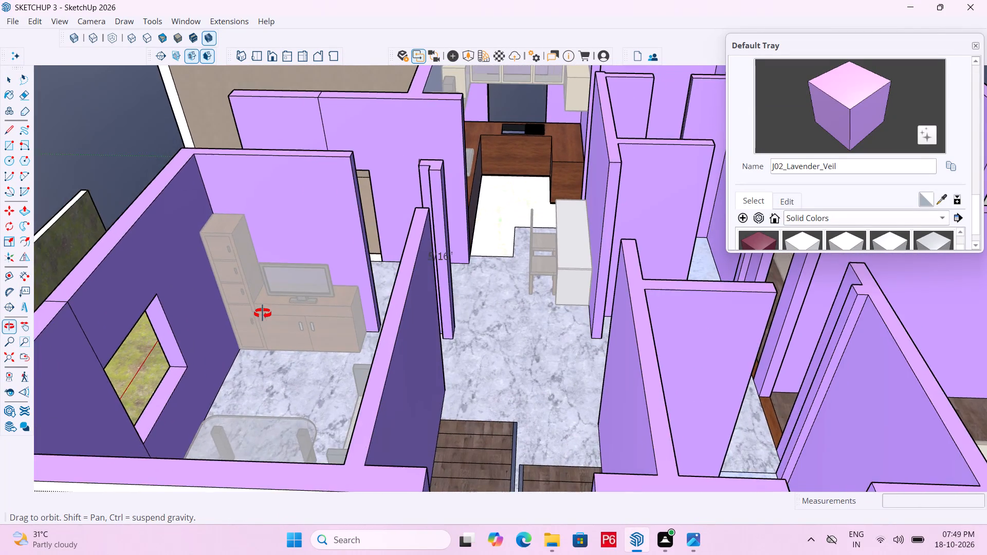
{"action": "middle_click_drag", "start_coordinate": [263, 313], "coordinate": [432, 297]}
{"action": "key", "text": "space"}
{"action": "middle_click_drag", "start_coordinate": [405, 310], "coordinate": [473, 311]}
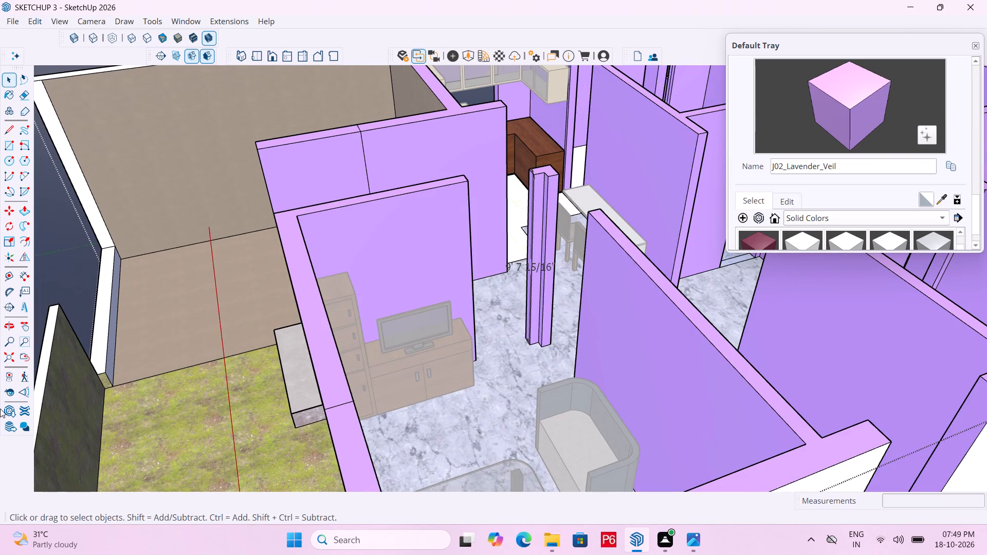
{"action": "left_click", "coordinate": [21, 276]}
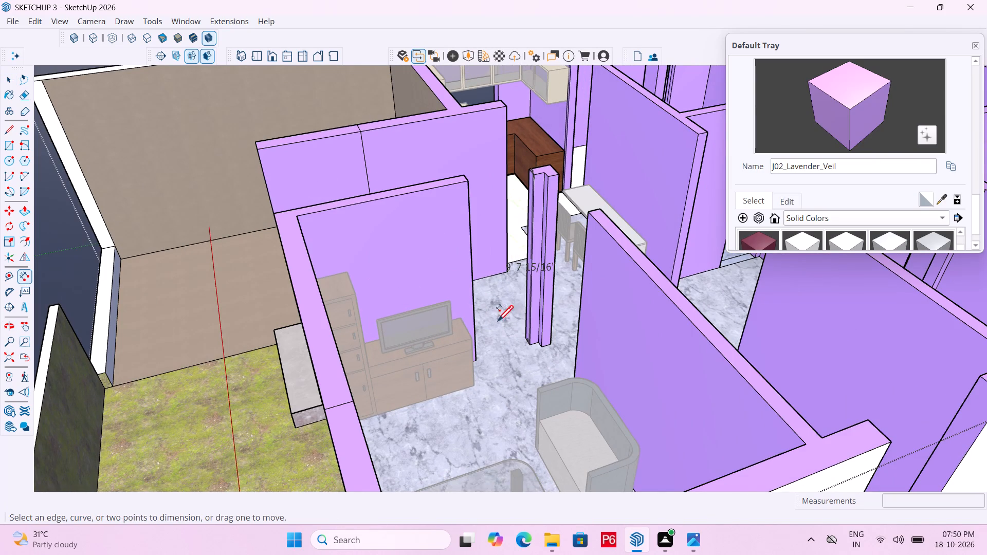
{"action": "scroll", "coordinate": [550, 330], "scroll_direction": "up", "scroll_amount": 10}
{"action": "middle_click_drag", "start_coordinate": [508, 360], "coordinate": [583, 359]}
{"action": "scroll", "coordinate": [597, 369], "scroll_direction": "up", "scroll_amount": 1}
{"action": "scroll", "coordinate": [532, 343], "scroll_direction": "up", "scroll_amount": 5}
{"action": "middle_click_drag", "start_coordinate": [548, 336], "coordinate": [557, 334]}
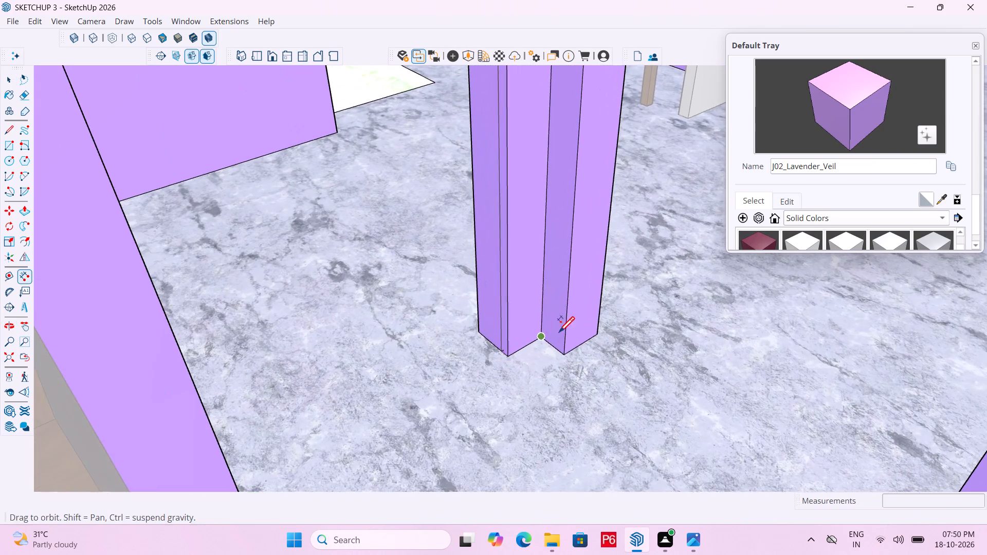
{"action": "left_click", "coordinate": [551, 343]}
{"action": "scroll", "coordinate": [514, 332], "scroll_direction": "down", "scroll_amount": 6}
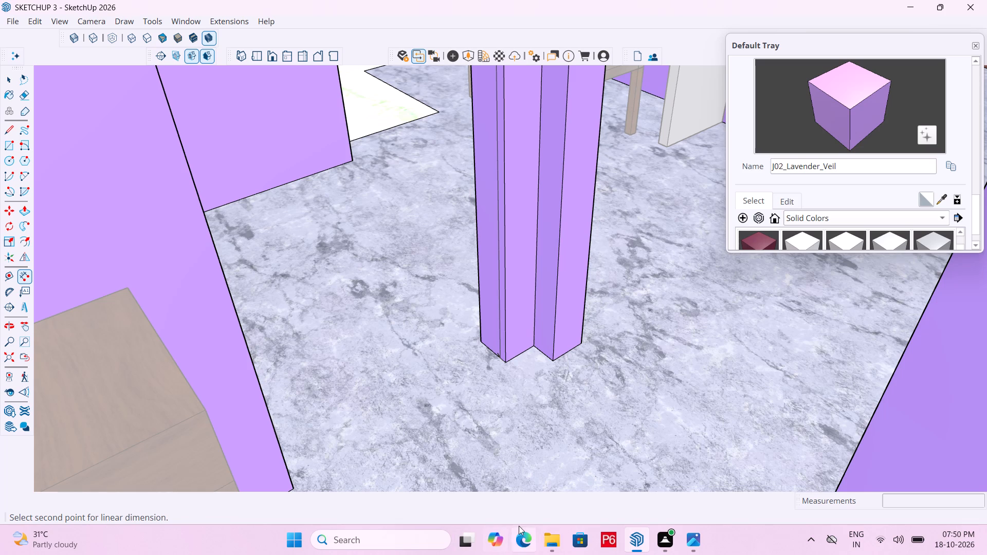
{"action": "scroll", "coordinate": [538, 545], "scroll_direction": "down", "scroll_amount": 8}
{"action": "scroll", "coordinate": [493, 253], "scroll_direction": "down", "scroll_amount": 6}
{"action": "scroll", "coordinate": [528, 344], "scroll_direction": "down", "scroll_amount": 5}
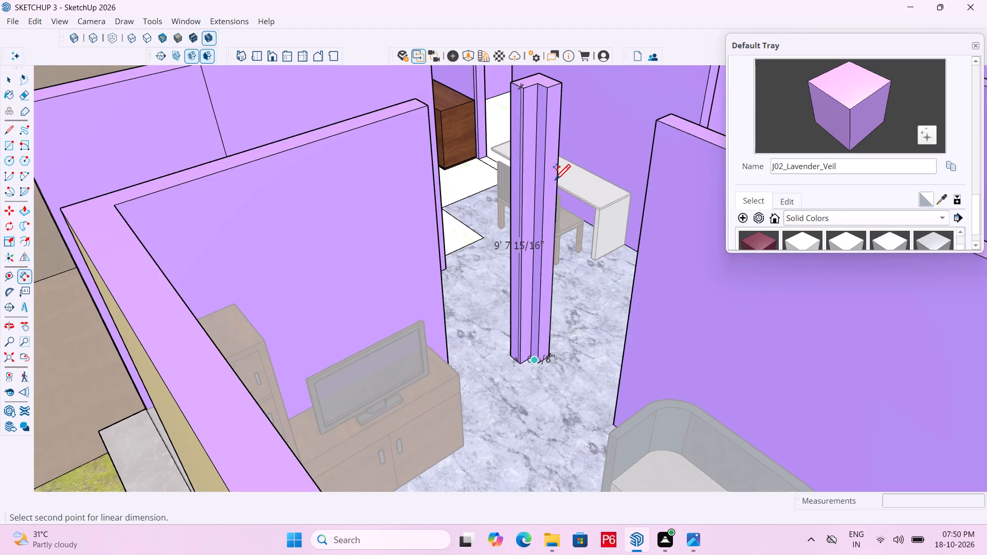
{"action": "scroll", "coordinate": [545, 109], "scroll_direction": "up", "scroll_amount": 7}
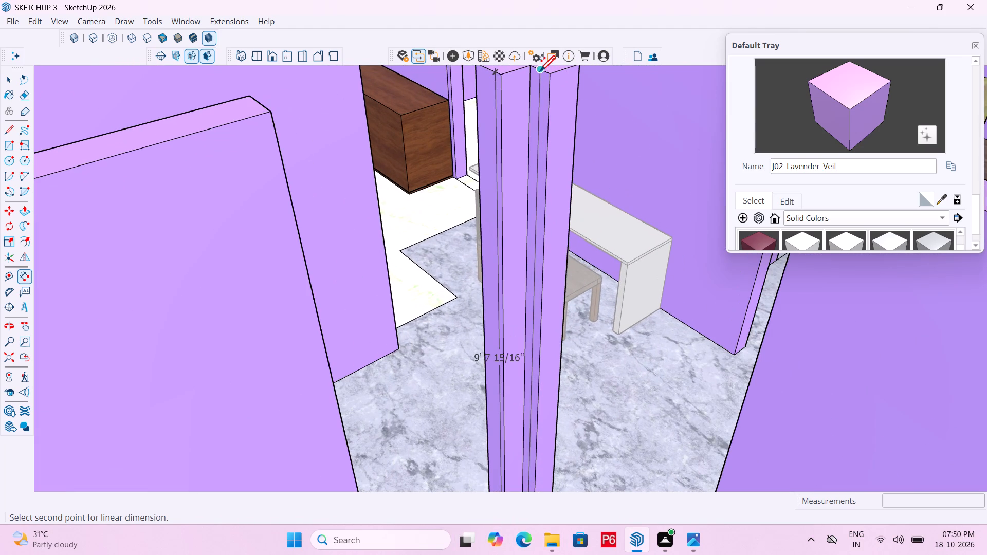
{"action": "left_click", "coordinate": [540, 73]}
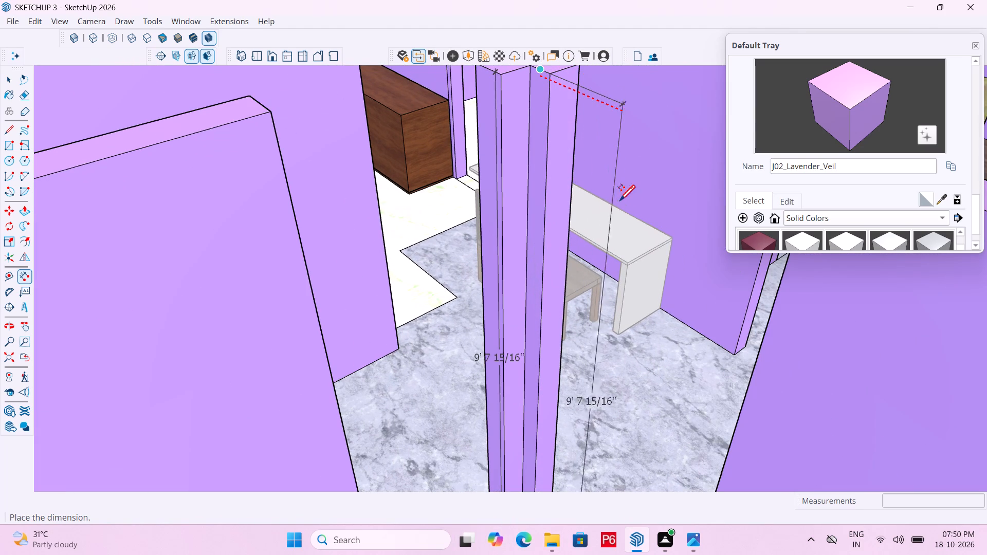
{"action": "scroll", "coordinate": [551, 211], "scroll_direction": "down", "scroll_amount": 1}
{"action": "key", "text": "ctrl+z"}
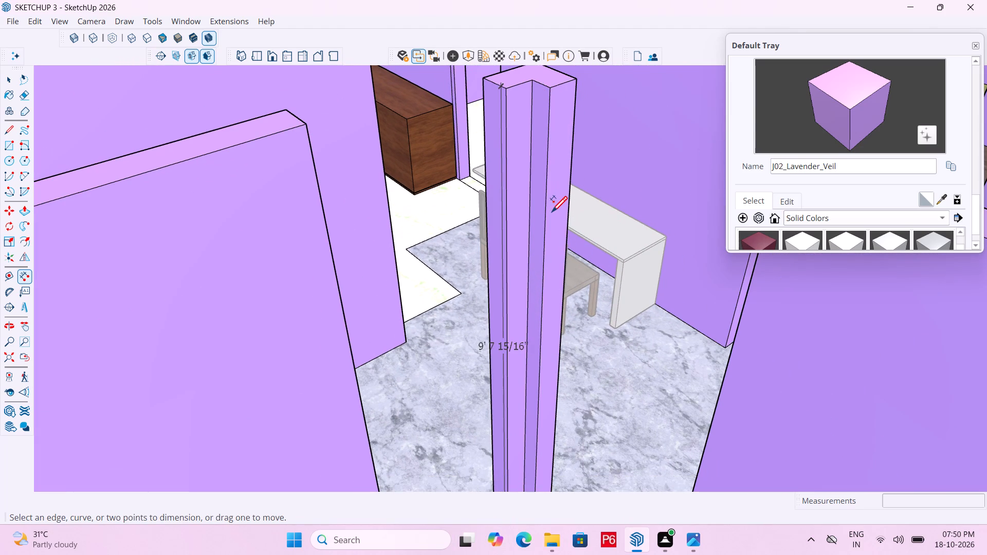
Undo the pillar's existing height dimension and the previous adjustment of its top face.
{"action": "key", "text": "ctrl+z"}
{"action": "key", "text": "ctrl+z"}
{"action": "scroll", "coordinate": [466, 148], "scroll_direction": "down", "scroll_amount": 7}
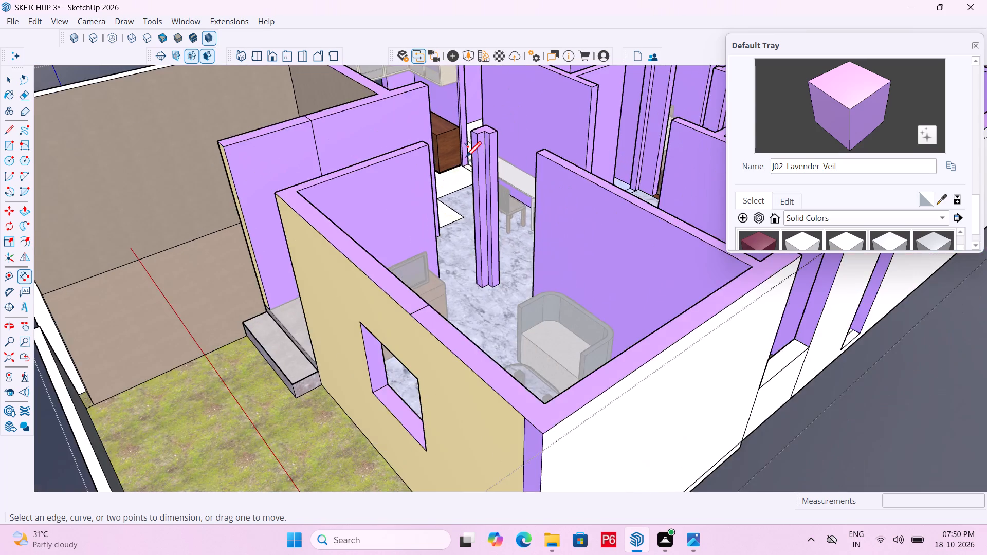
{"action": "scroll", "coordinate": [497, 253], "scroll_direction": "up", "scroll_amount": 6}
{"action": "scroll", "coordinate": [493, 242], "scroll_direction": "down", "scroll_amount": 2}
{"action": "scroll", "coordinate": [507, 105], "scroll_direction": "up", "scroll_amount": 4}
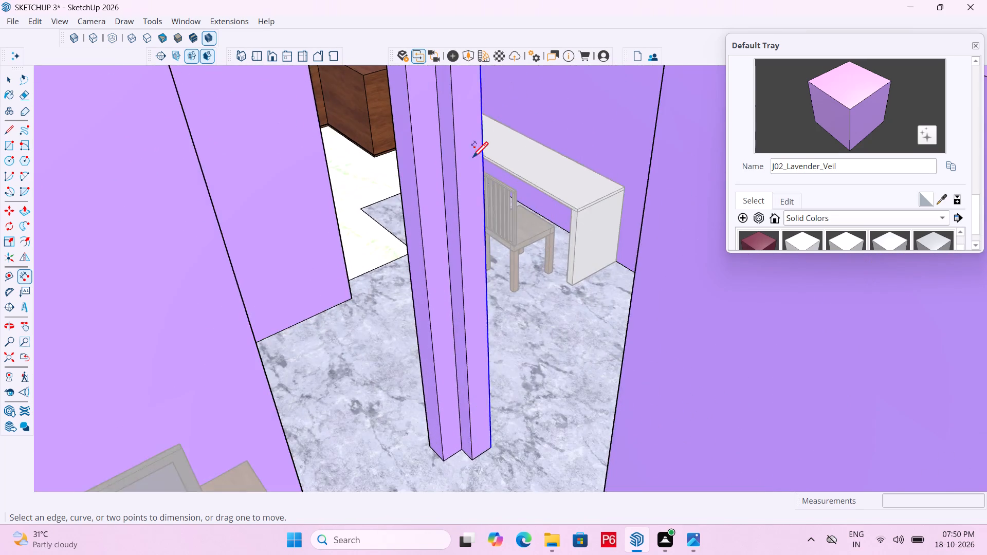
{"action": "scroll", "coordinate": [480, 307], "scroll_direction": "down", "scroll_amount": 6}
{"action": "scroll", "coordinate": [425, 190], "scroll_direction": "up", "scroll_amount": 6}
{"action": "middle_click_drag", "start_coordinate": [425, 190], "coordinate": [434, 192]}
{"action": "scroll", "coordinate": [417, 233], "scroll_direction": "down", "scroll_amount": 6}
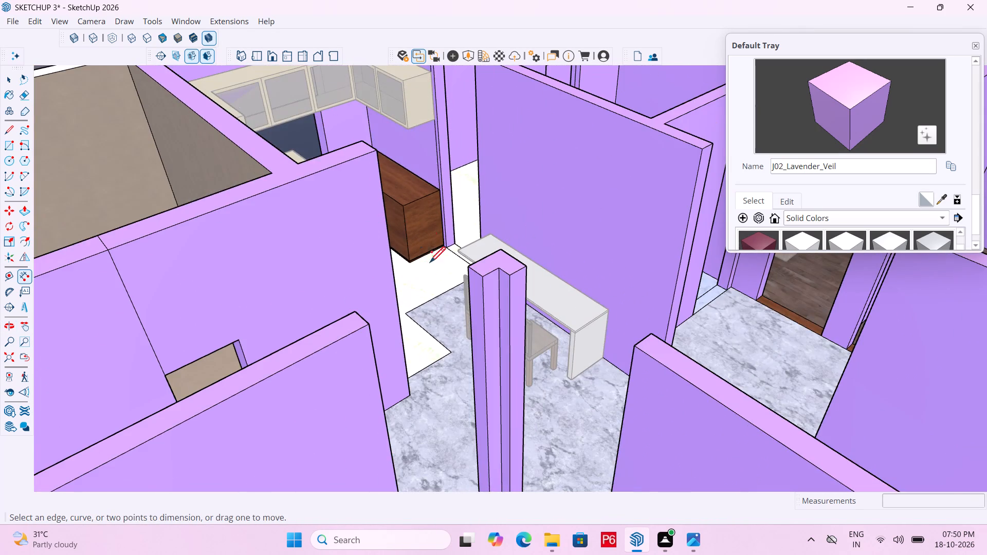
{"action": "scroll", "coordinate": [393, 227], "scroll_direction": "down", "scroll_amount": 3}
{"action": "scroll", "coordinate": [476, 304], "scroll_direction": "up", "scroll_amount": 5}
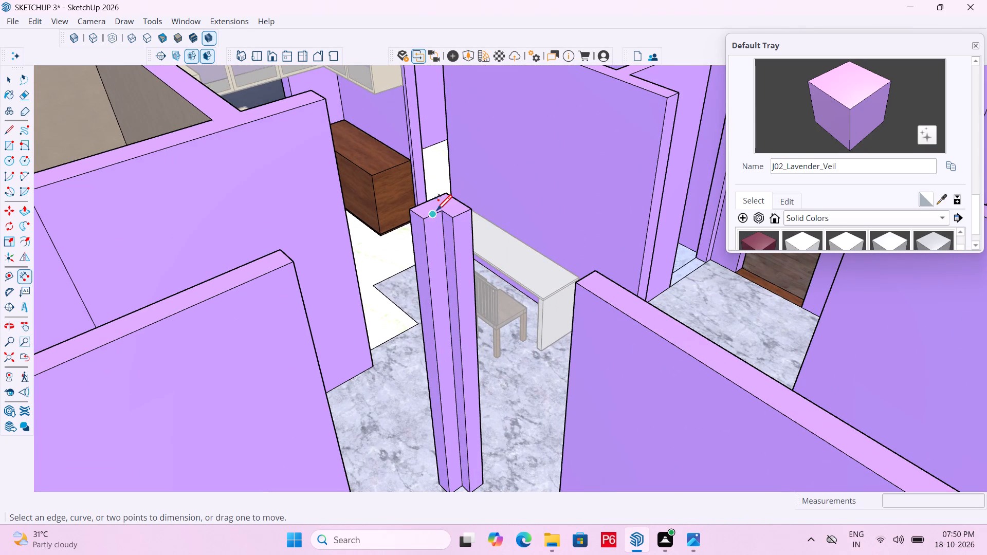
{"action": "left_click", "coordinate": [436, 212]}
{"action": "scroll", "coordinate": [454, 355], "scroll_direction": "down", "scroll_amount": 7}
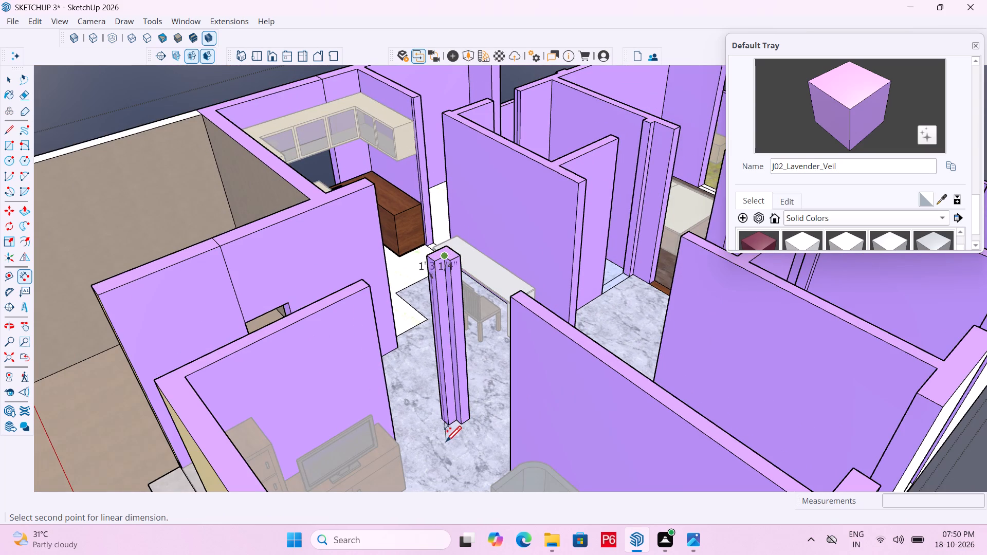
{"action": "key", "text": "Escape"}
Push/Pull the notched pillar's top face by about 4 1/16" to match the neighbouring TV-unit wall's top.
{"action": "scroll", "coordinate": [446, 236], "scroll_direction": "up", "scroll_amount": 3}
{"action": "key", "text": "p"}
{"action": "left_click", "coordinate": [450, 260]}
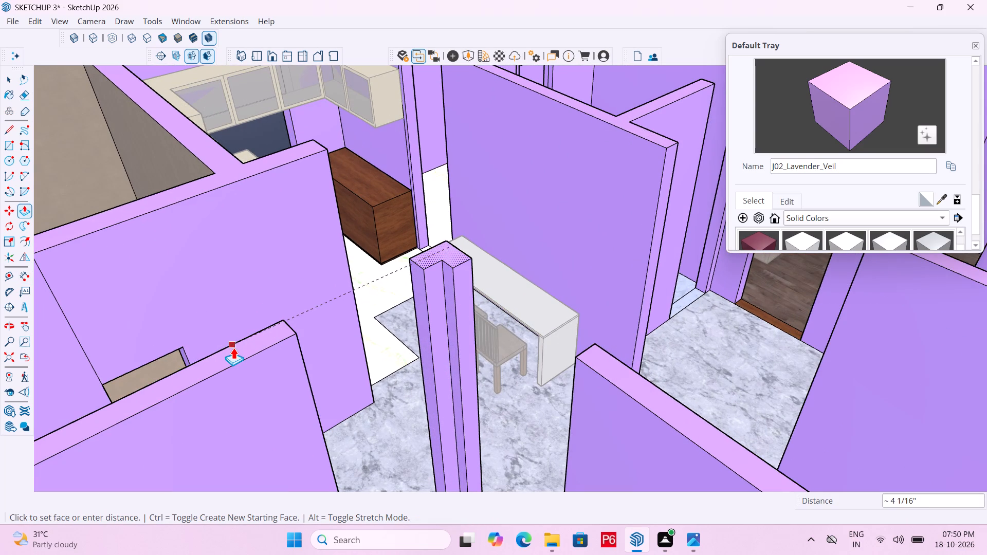
{"action": "double_click", "coordinate": [233, 347]}
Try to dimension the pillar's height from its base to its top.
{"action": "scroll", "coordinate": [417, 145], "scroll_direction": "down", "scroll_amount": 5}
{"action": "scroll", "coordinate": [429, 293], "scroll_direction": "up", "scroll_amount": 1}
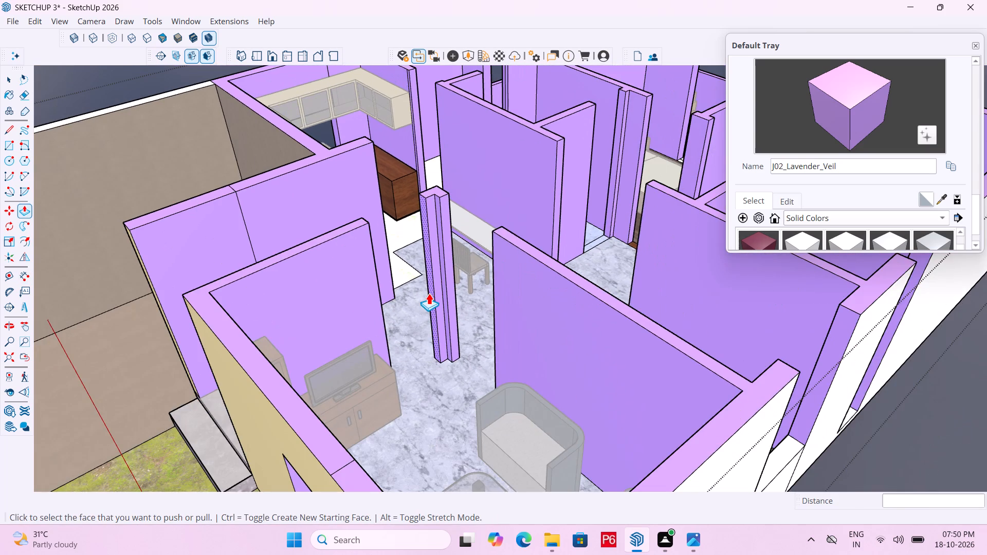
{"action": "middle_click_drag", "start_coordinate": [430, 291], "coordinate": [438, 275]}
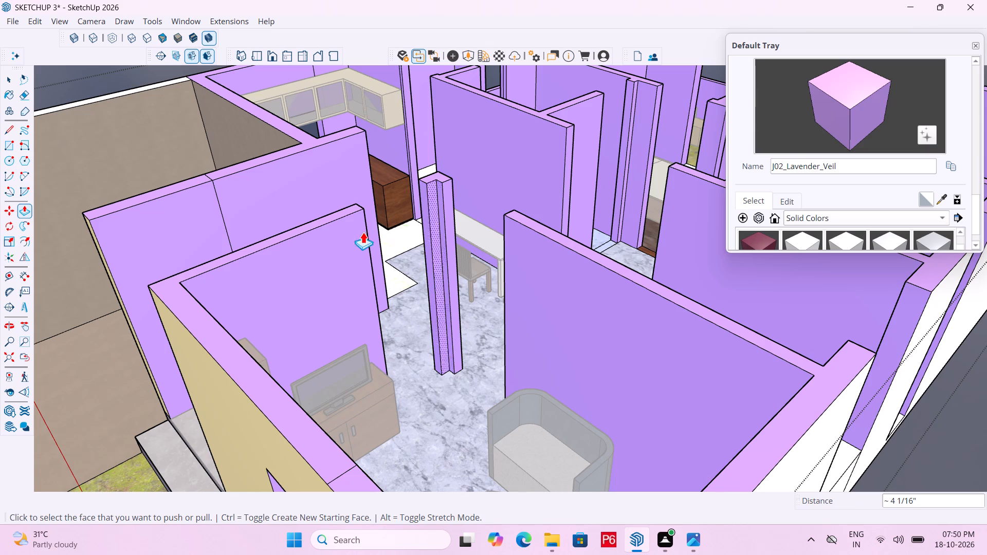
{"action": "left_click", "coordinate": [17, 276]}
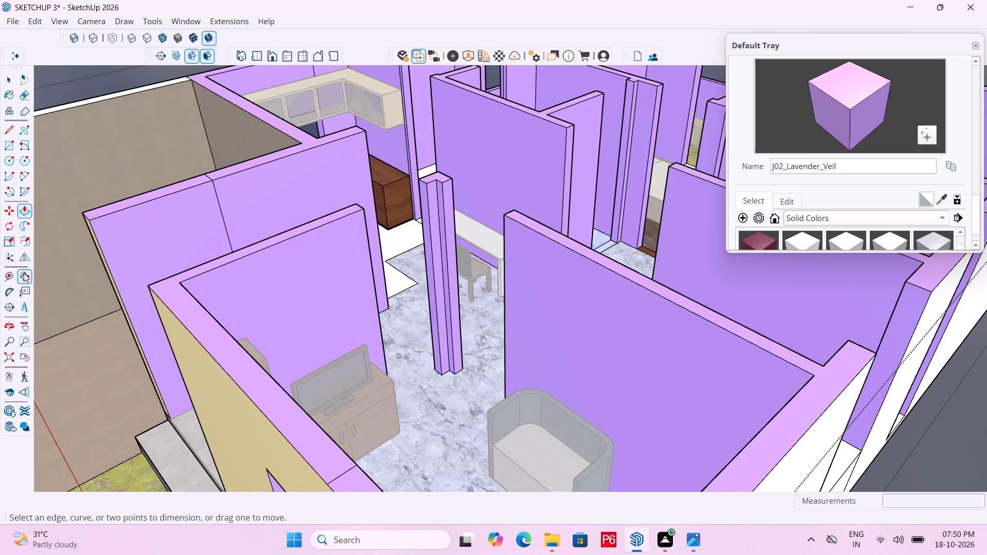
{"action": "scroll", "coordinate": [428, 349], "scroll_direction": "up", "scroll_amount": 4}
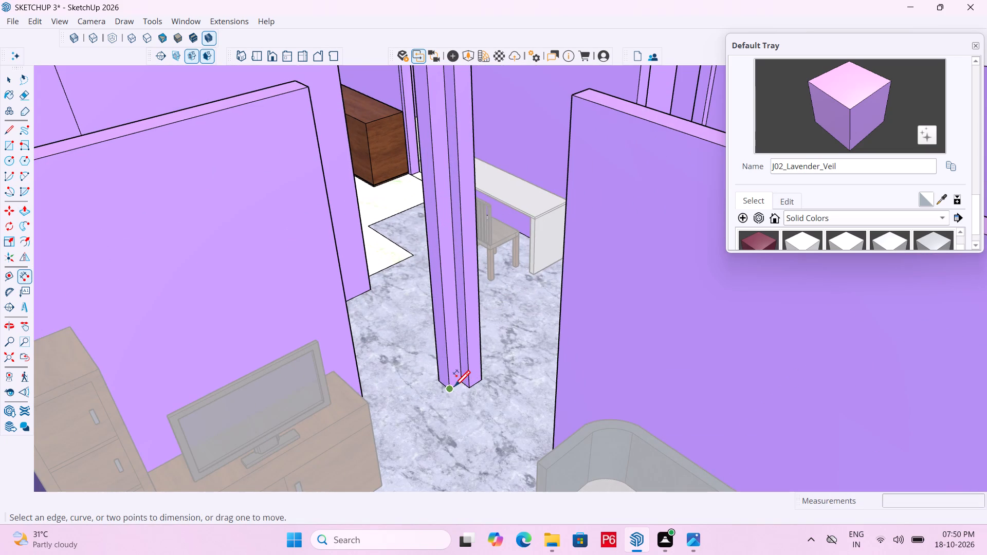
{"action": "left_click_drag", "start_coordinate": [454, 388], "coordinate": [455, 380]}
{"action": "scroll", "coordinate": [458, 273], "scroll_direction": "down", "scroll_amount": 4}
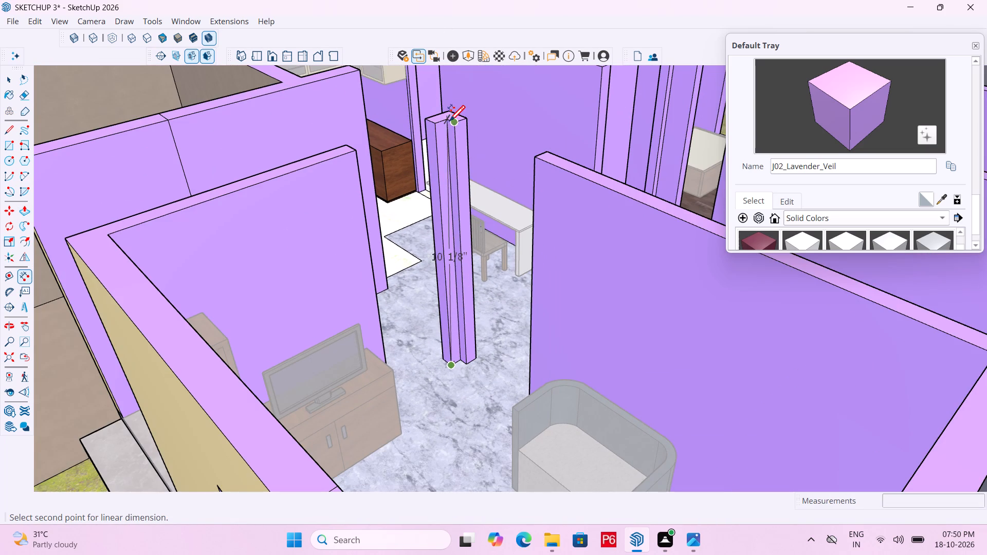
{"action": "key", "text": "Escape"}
Place a horizontal guide 7' above the base of the pillar's face that looks towards the TV-unit wall.
{"action": "scroll", "coordinate": [430, 190], "scroll_direction": "down", "scroll_amount": 4}
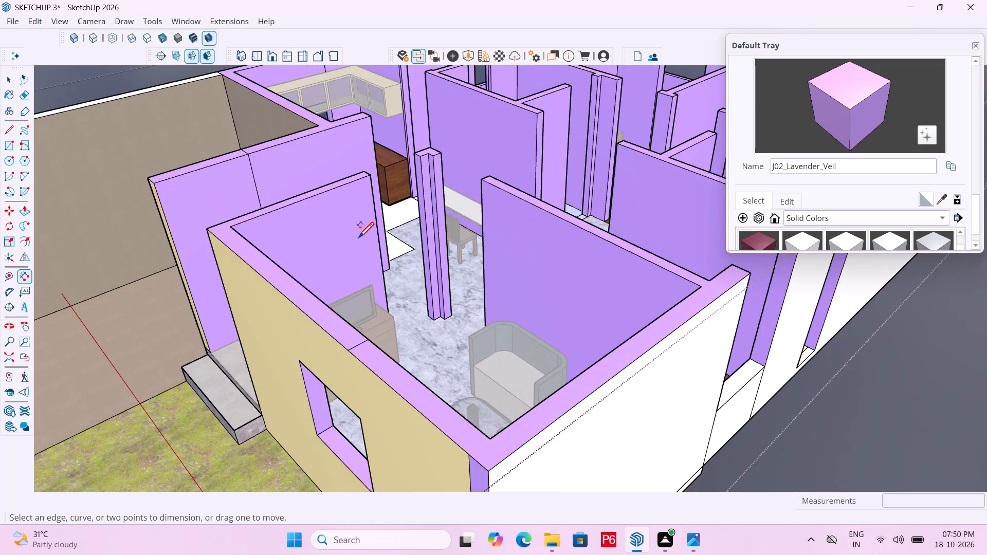
{"action": "middle_click_drag", "start_coordinate": [358, 239], "coordinate": [332, 270]}
{"action": "scroll", "coordinate": [444, 229], "scroll_direction": "up", "scroll_amount": 1}
{"action": "middle_click_drag", "start_coordinate": [445, 228], "coordinate": [476, 218]}
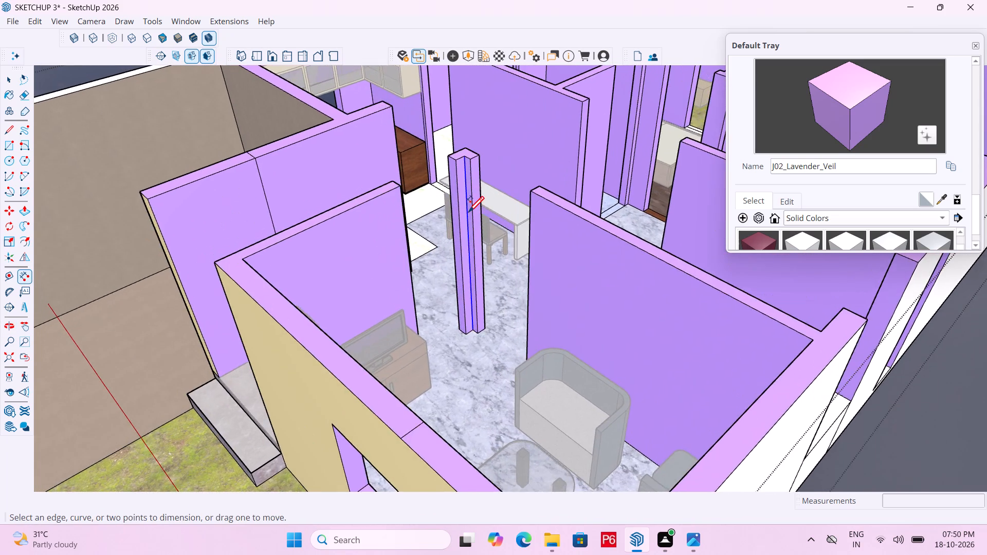
{"action": "scroll", "coordinate": [468, 214], "scroll_direction": "up", "scroll_amount": 5}
{"action": "scroll", "coordinate": [411, 106], "scroll_direction": "up", "scroll_amount": 4}
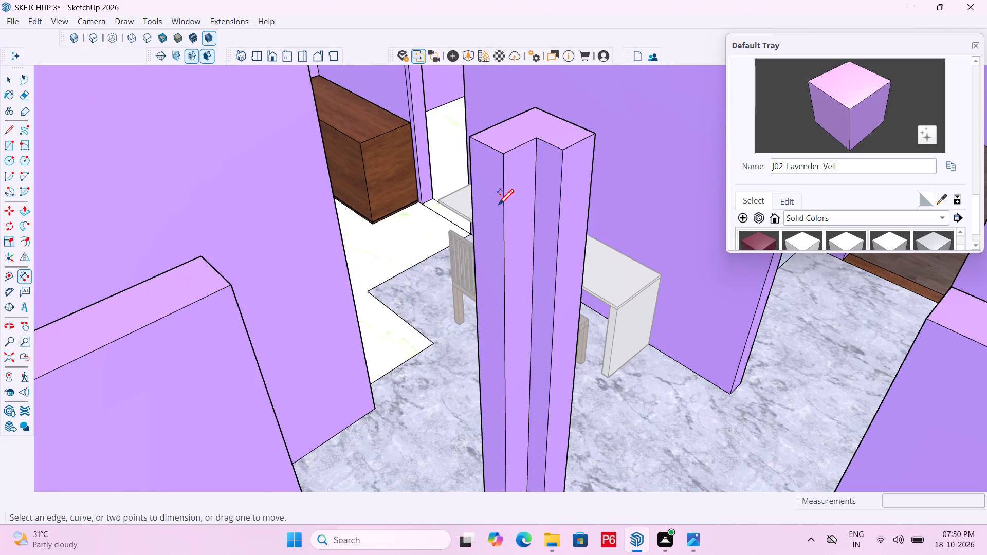
{"action": "scroll", "coordinate": [399, 106], "scroll_direction": "down", "scroll_amount": 5}
{"action": "key", "text": "t"}
{"action": "scroll", "coordinate": [435, 328], "scroll_direction": "up", "scroll_amount": 3}
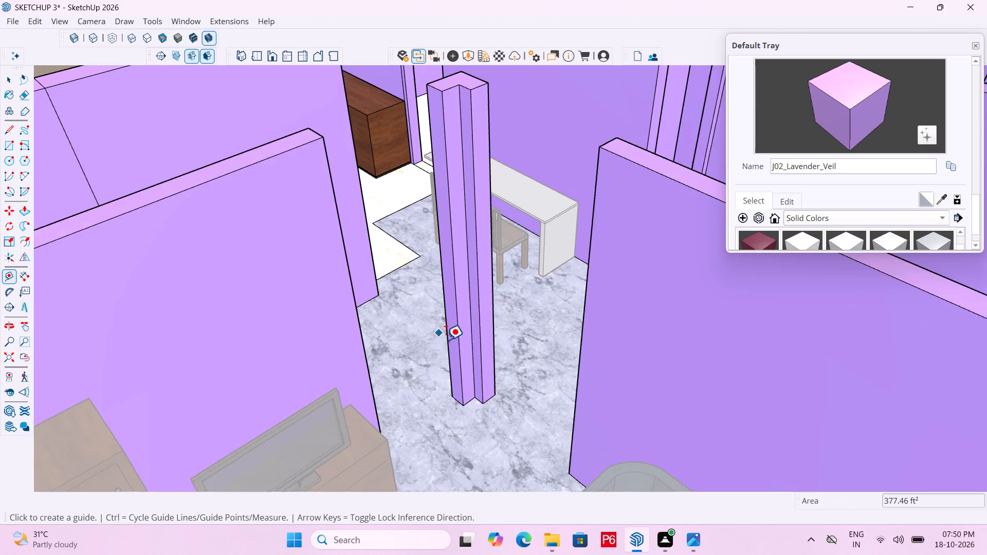
{"action": "scroll", "coordinate": [446, 340], "scroll_direction": "up", "scroll_amount": 2}
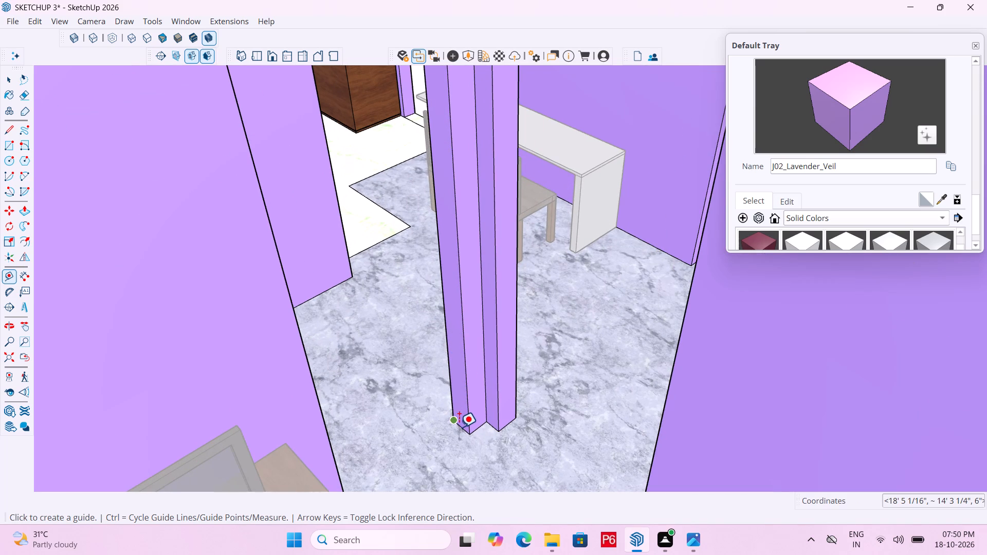
{"action": "scroll", "coordinate": [454, 418], "scroll_direction": "up", "scroll_amount": 3}
{"action": "left_click", "coordinate": [461, 426]}
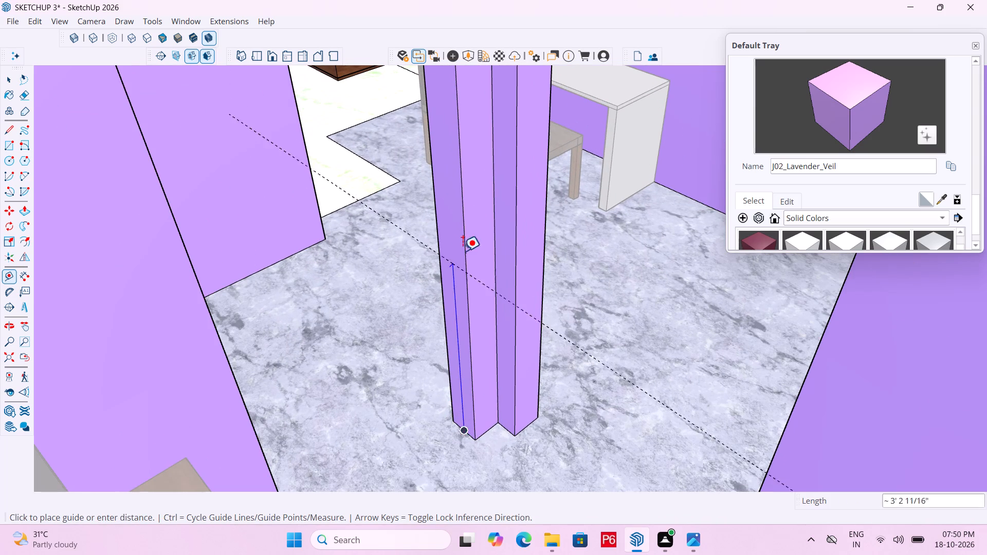
{"action": "scroll", "coordinate": [468, 206], "scroll_direction": "down", "scroll_amount": 2}
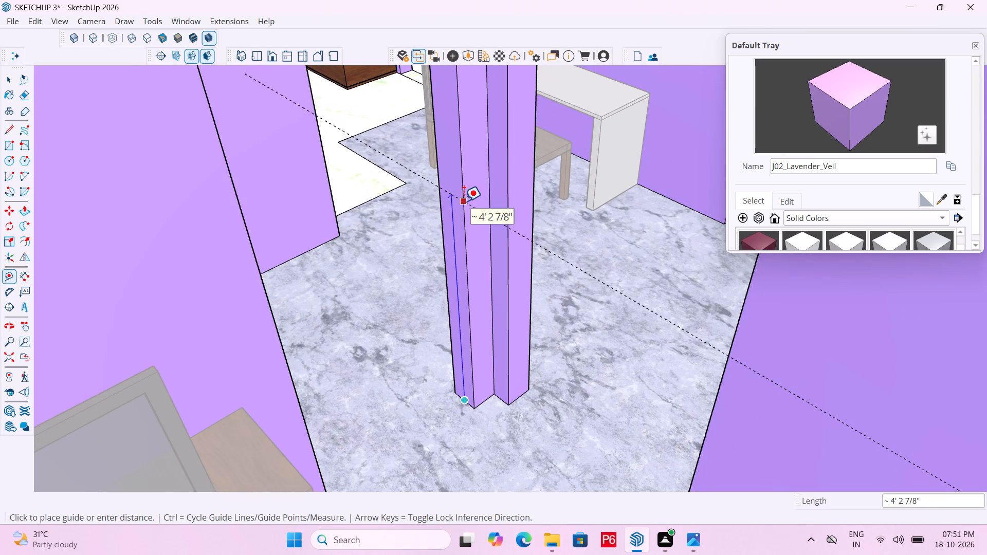
{"action": "type", "text": "7'"}
{"action": "key", "text": "Return"}
Draw a 6" line along the guide across the pillar's face to split off its upper part.
{"action": "scroll", "coordinate": [473, 315], "scroll_direction": "down", "scroll_amount": 6}
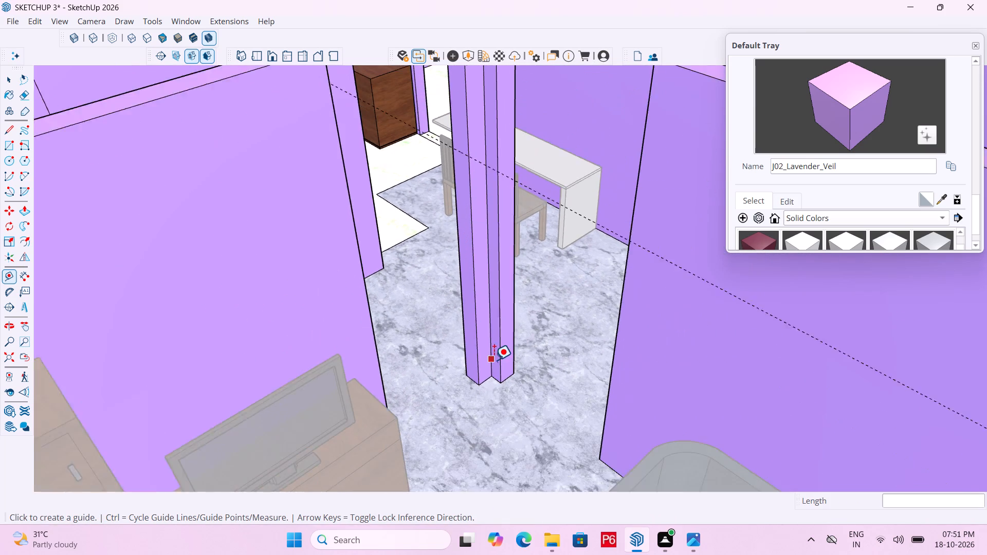
{"action": "scroll", "coordinate": [461, 162], "scroll_direction": "up", "scroll_amount": 1}
{"action": "key", "text": "l"}
{"action": "scroll", "coordinate": [468, 156], "scroll_direction": "up", "scroll_amount": 5}
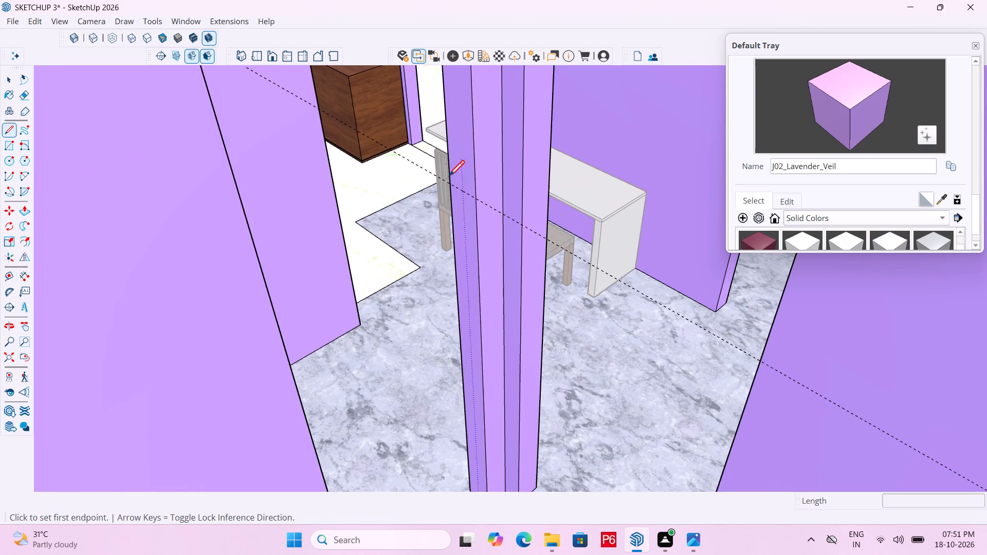
{"action": "left_click", "coordinate": [447, 185]}
{"action": "left_click", "coordinate": [476, 200]}
Erase the horizontal guide crossing the pillar.
{"action": "scroll", "coordinate": [445, 167], "scroll_direction": "down", "scroll_amount": 6}
{"action": "key", "text": "space"}
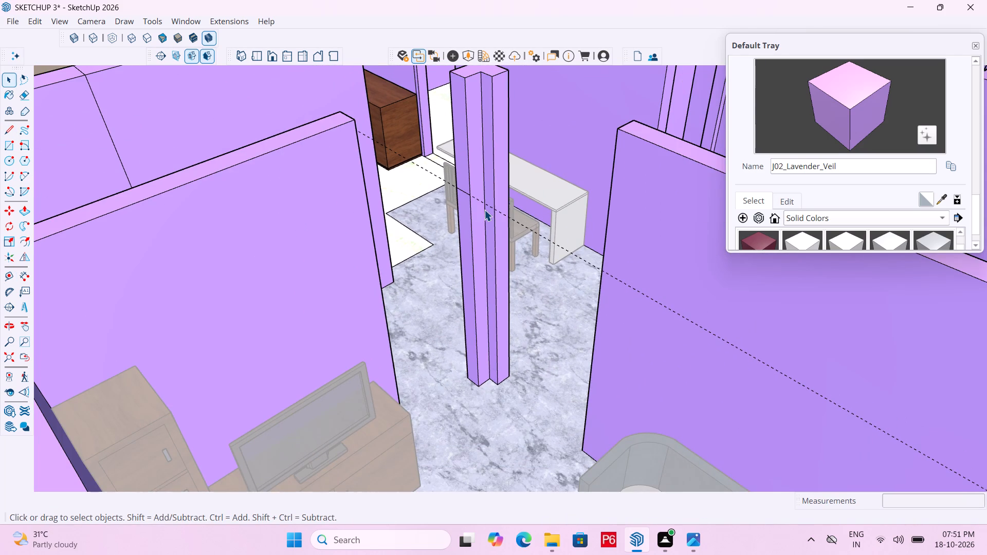
{"action": "key", "text": "e"}
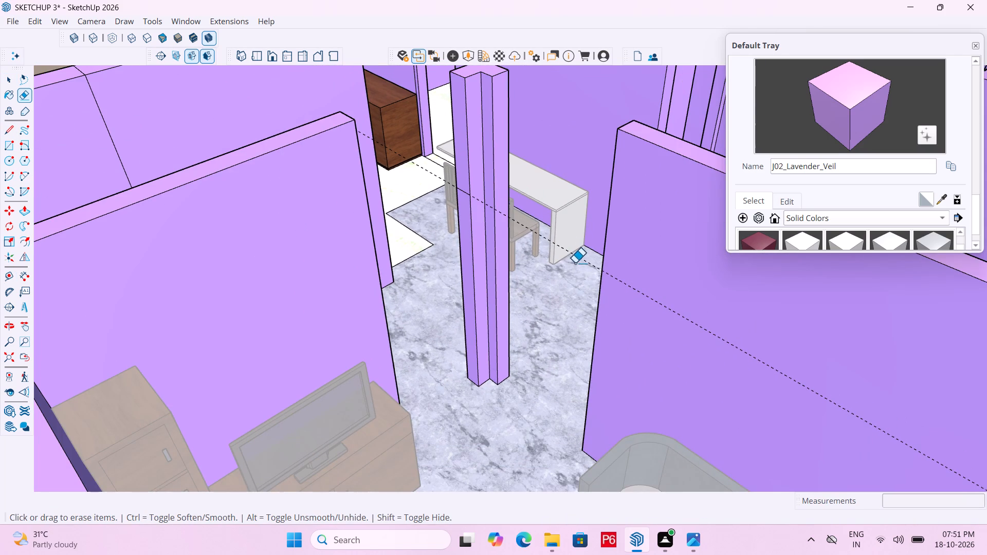
{"action": "left_click_drag", "start_coordinate": [575, 263], "coordinate": [582, 259]}
{"action": "left_click", "coordinate": [582, 259]}
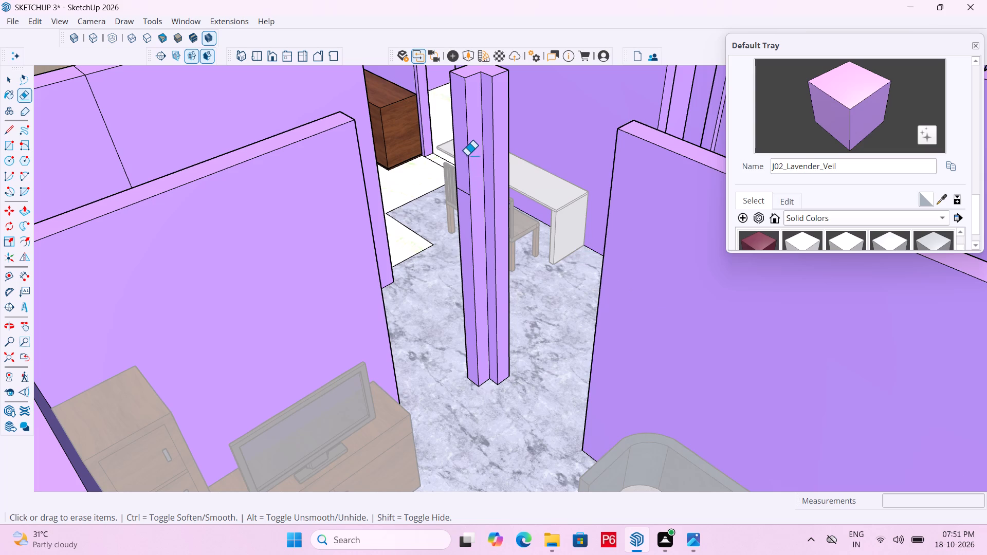
Push/Pull the upper part of the pillar's split face 2' 10 7/8" to meet the end of the TV-unit wall.
{"action": "key", "text": "p"}
{"action": "left_click", "coordinate": [458, 147]}
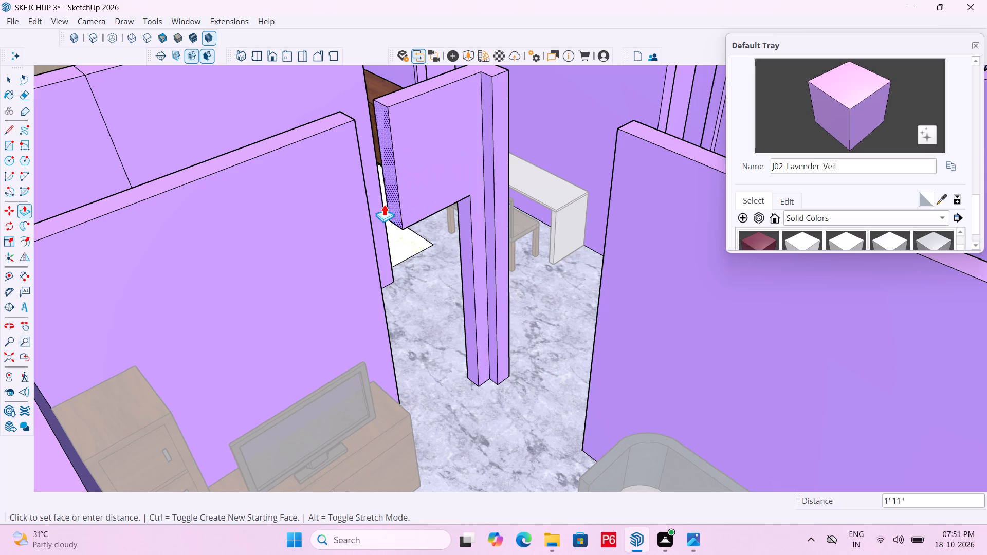
{"action": "left_click", "coordinate": [377, 233]}
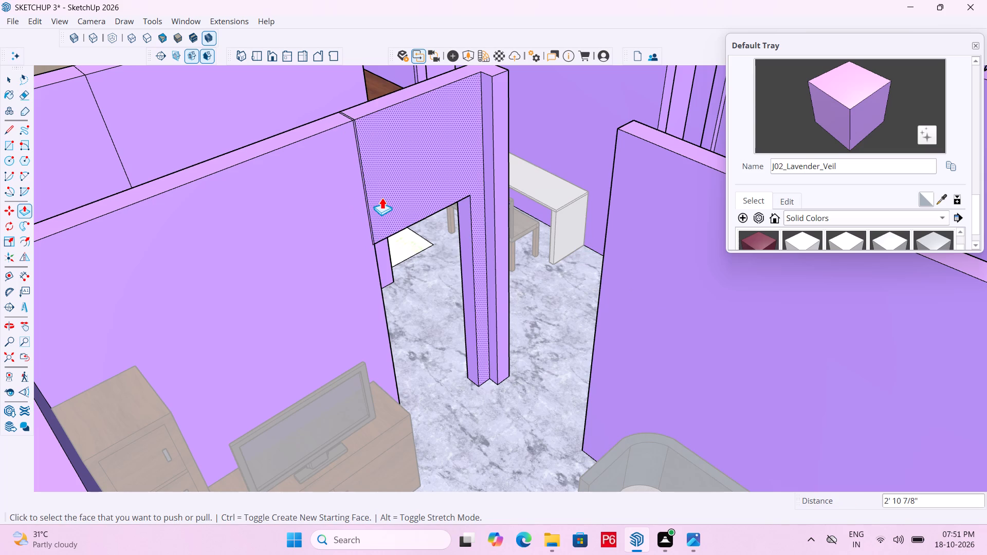
Undo the last Push/Pull and extend the pillar's upper face again about 2' 10 7/16" to the end of the TV-unit wall.
{"action": "key", "text": "ctrl+z"}
{"action": "left_click", "coordinate": [460, 128]}
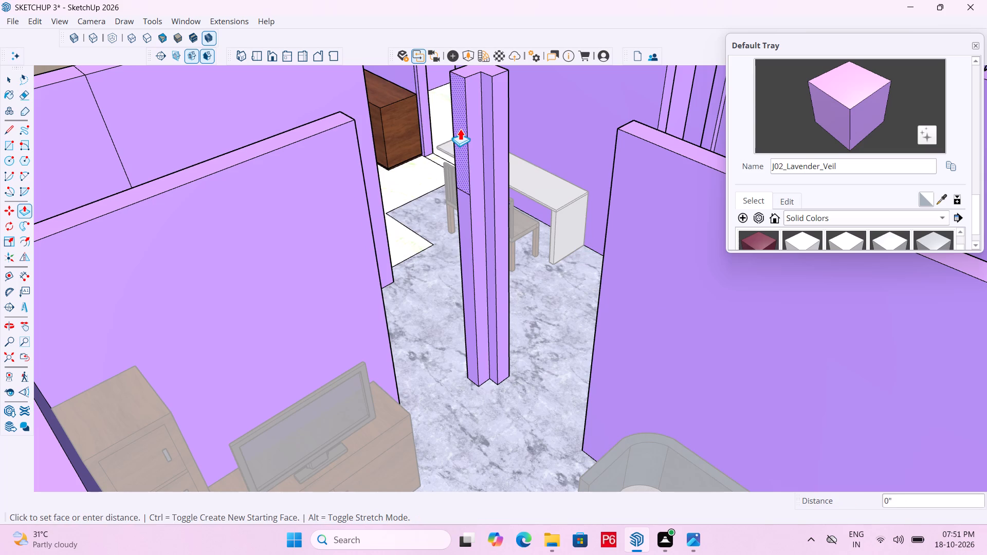
{"action": "left_click", "coordinate": [375, 245]}
{"action": "scroll", "coordinate": [519, 188], "scroll_direction": "down", "scroll_amount": 5}
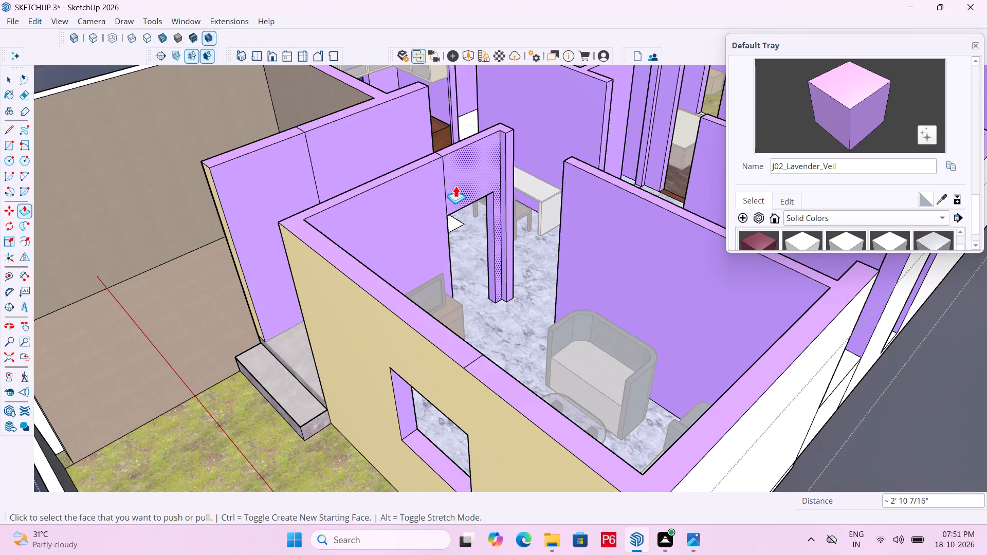
Save the model.
{"action": "key", "text": "ctrl+s"}
{"action": "key", "text": "ctrl+s"}
{"action": "key", "text": "ctrl+s"}
{"action": "key", "text": "ctrl+s"}
{"action": "key", "text": "ctrl+s"}
{"action": "key", "text": "ctrl+s"}
Place a horizontal guide 7' above the base of the pillar's face that looks towards the sofa wall.
{"action": "scroll", "coordinate": [560, 170], "scroll_direction": "up", "scroll_amount": 6}
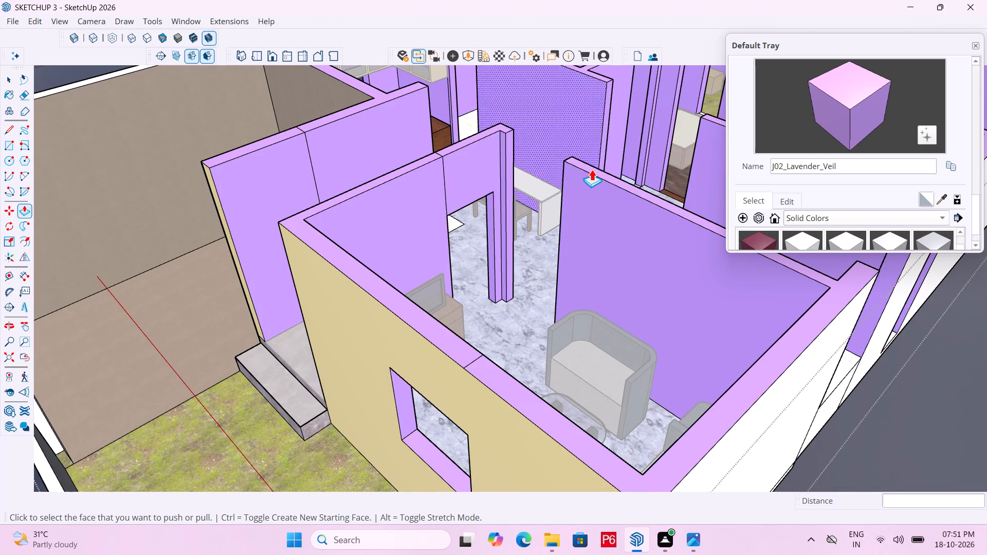
{"action": "scroll", "coordinate": [592, 169], "scroll_direction": "up", "scroll_amount": 6}
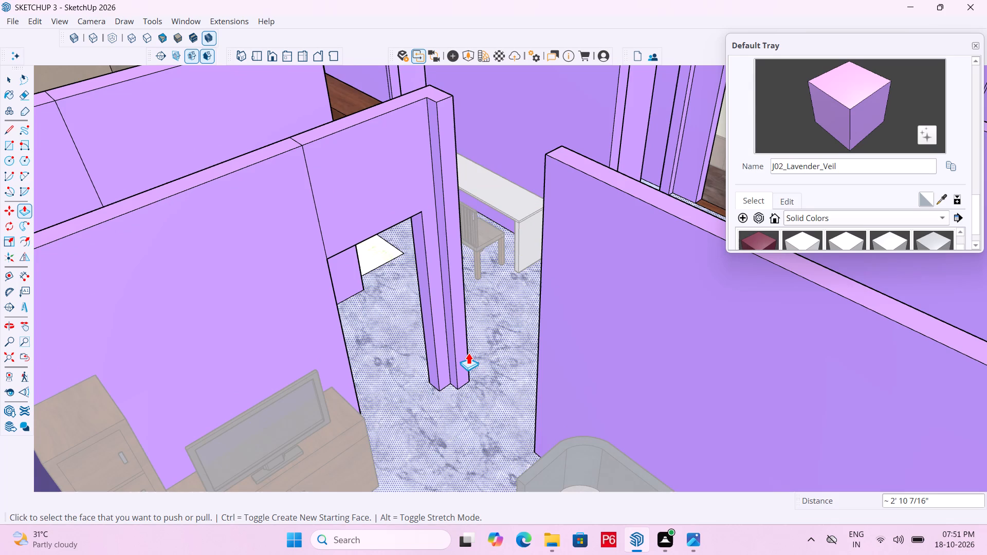
{"action": "key", "text": "t"}
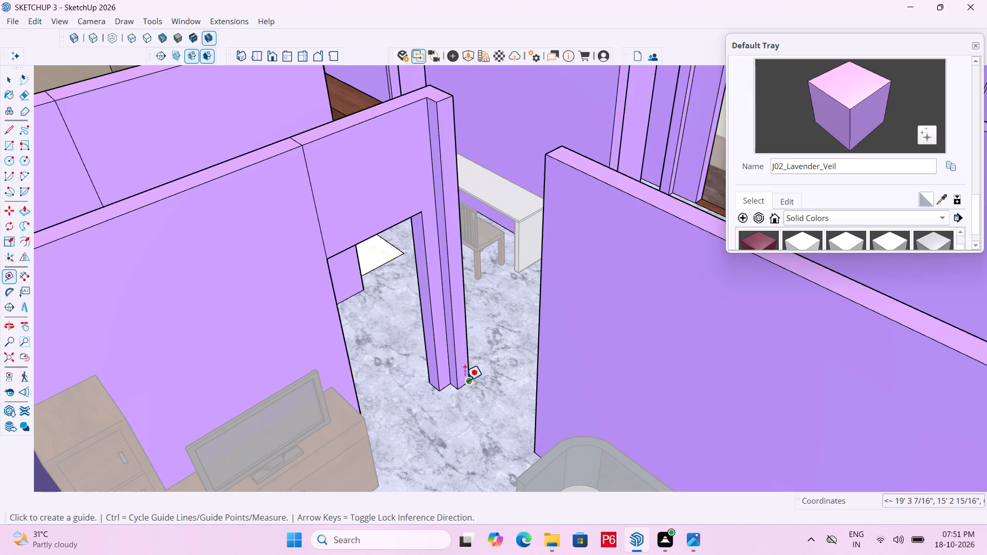
{"action": "left_click", "coordinate": [465, 381]}
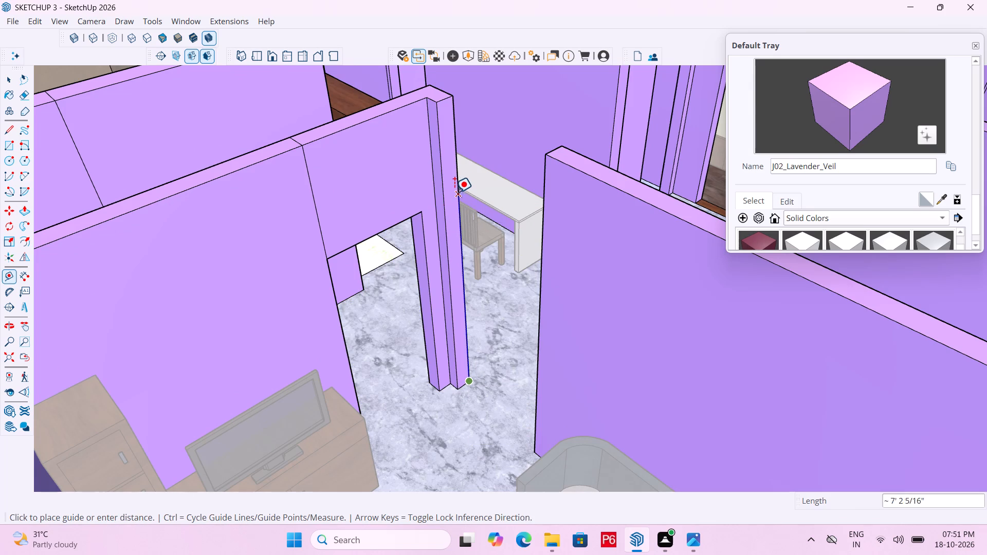
{"action": "key", "text": "Escape"}
{"action": "scroll", "coordinate": [463, 388], "scroll_direction": "up", "scroll_amount": 4}
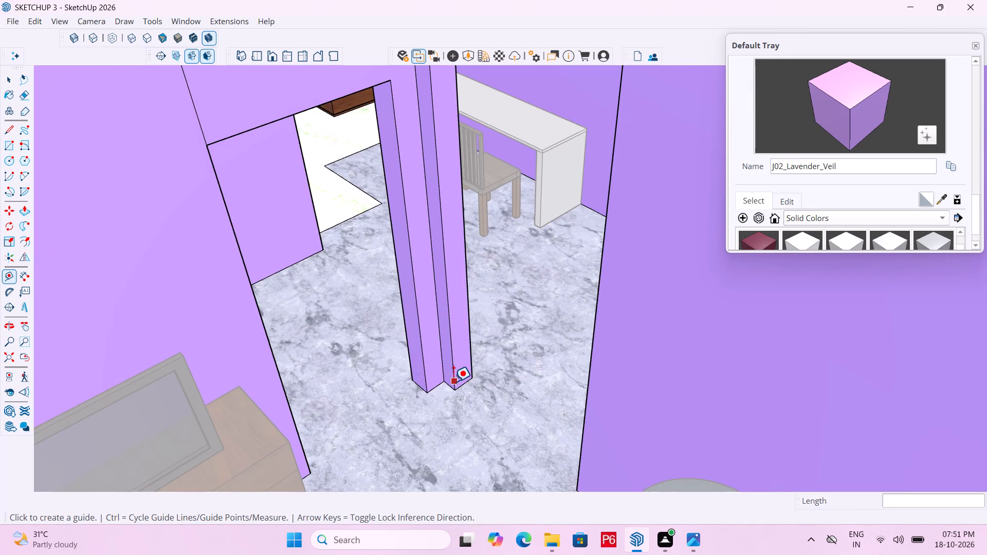
{"action": "left_click", "coordinate": [462, 381]}
{"action": "scroll", "coordinate": [445, 212], "scroll_direction": "down", "scroll_amount": 3}
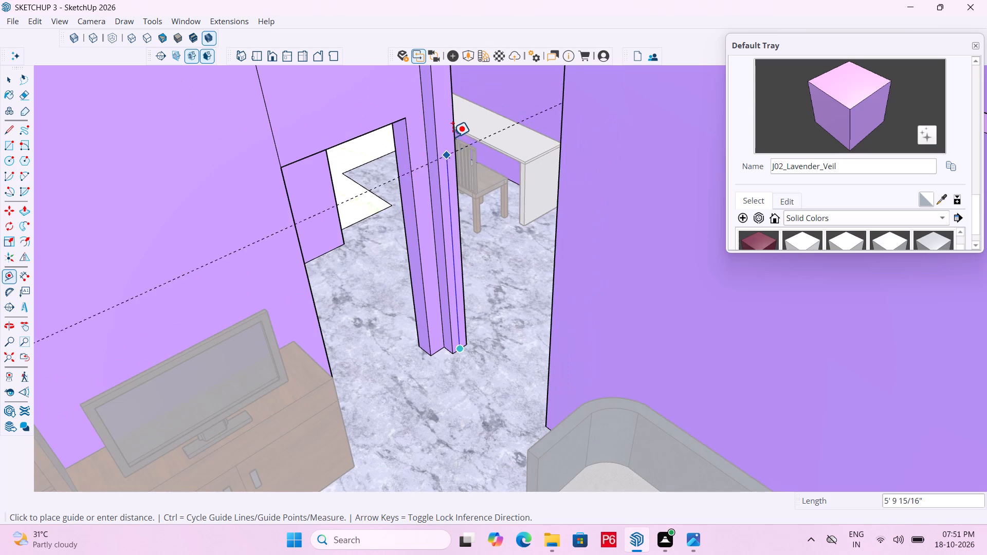
{"action": "type", "text": "7'"}
{"action": "key", "text": "Return"}
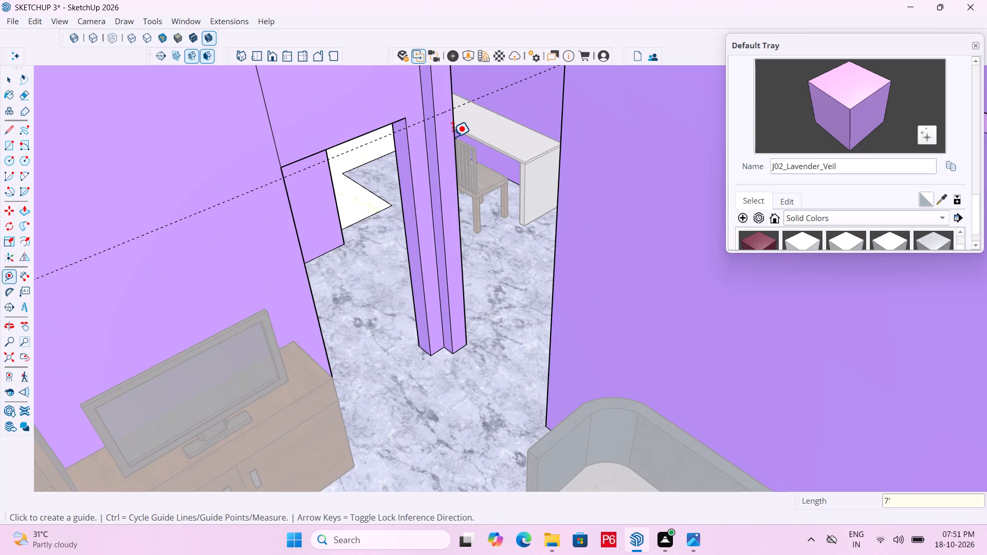
Draw a 6" line along the guide across the pillar's sofa-side face to split off its upper part.
{"action": "scroll", "coordinate": [409, 164], "scroll_direction": "down", "scroll_amount": 4}
{"action": "scroll", "coordinate": [447, 115], "scroll_direction": "up", "scroll_amount": 5}
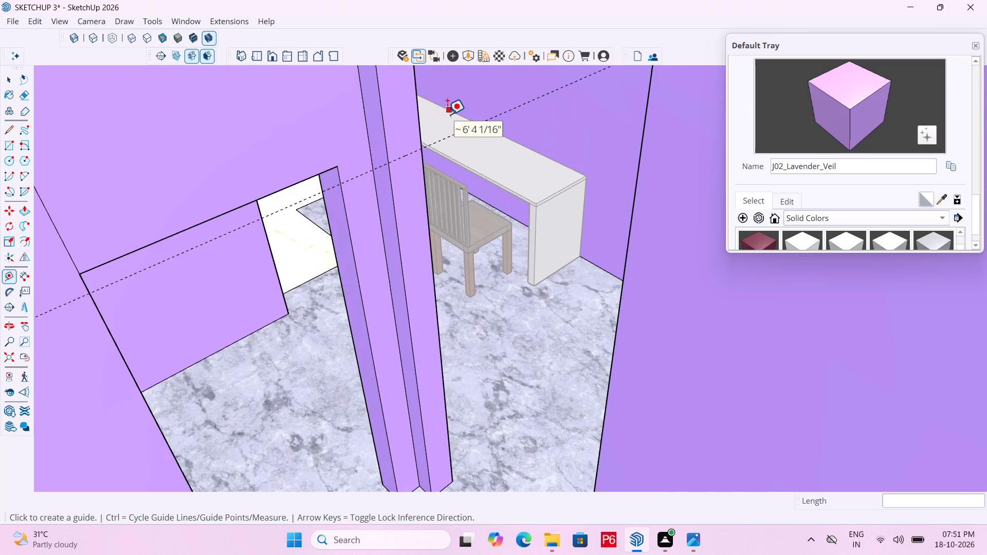
{"action": "key", "text": "l"}
{"action": "left_click_drag", "start_coordinate": [389, 167], "coordinate": [394, 165]}
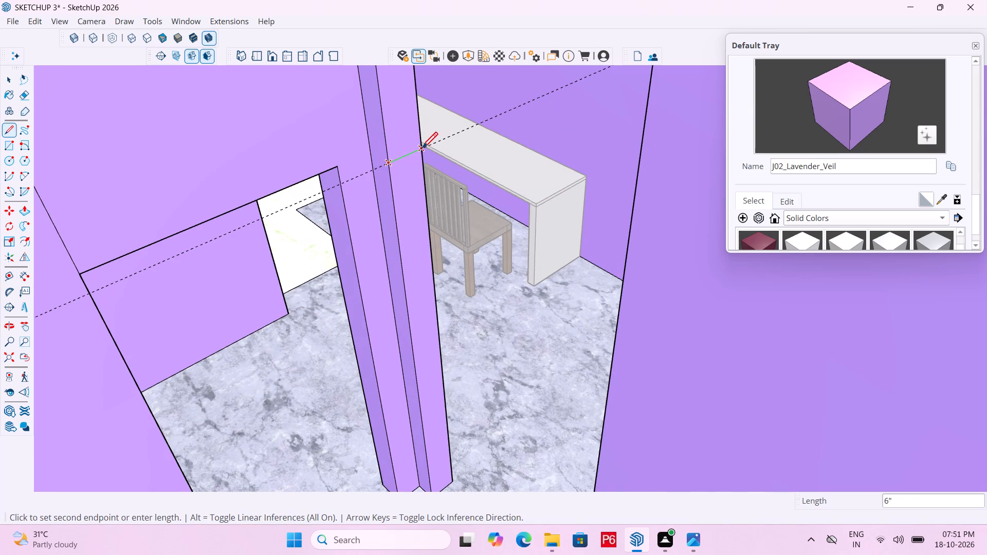
{"action": "left_click", "coordinate": [422, 149]}
{"action": "scroll", "coordinate": [410, 177], "scroll_direction": "down", "scroll_amount": 5}
{"action": "key", "text": "space"}
Erase the horizontal guide crossing the pillar.
{"action": "key", "text": "e"}
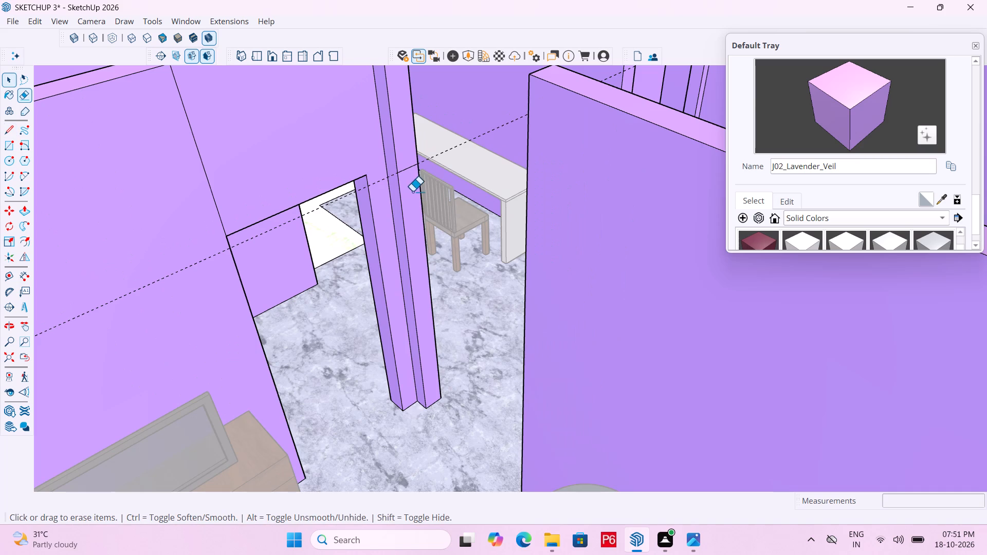
{"action": "left_click_drag", "start_coordinate": [379, 172], "coordinate": [382, 182]}
{"action": "left_click", "coordinate": [382, 182]}
{"action": "scroll", "coordinate": [450, 260], "scroll_direction": "down", "scroll_amount": 7}
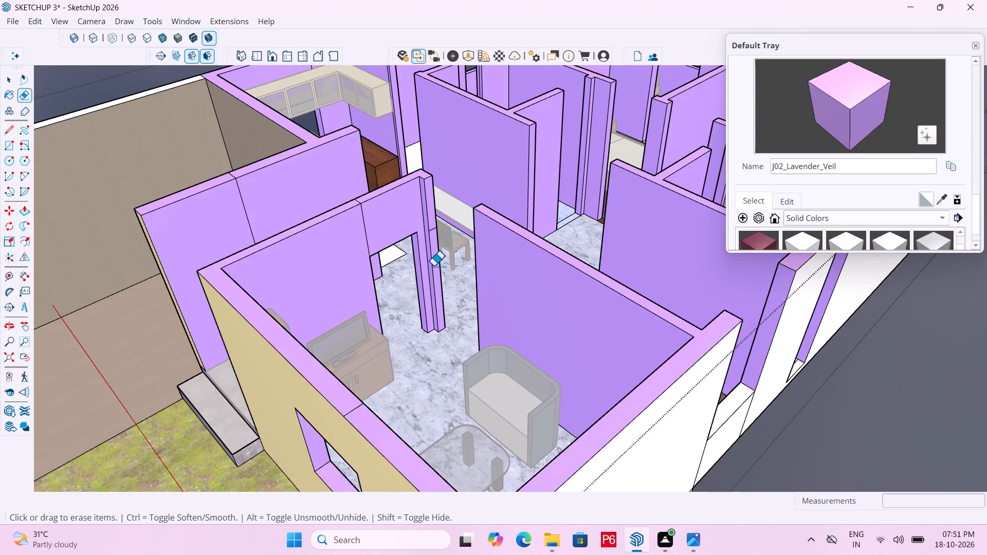
Push/Pull the upper part of the pillar's split face about 3' 5 5/8" to meet the end of the sofa wall.
{"action": "scroll", "coordinate": [454, 250], "scroll_direction": "up", "scroll_amount": 5}
{"action": "key", "text": "p"}
{"action": "left_click", "coordinate": [413, 172]}
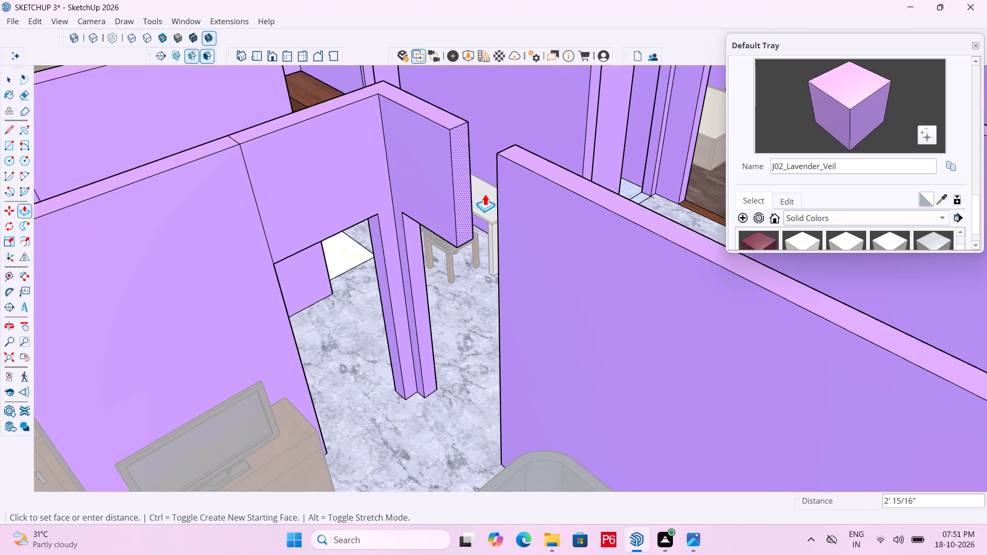
{"action": "left_click", "coordinate": [499, 161]}
{"action": "scroll", "coordinate": [415, 142], "scroll_direction": "down", "scroll_amount": 4}
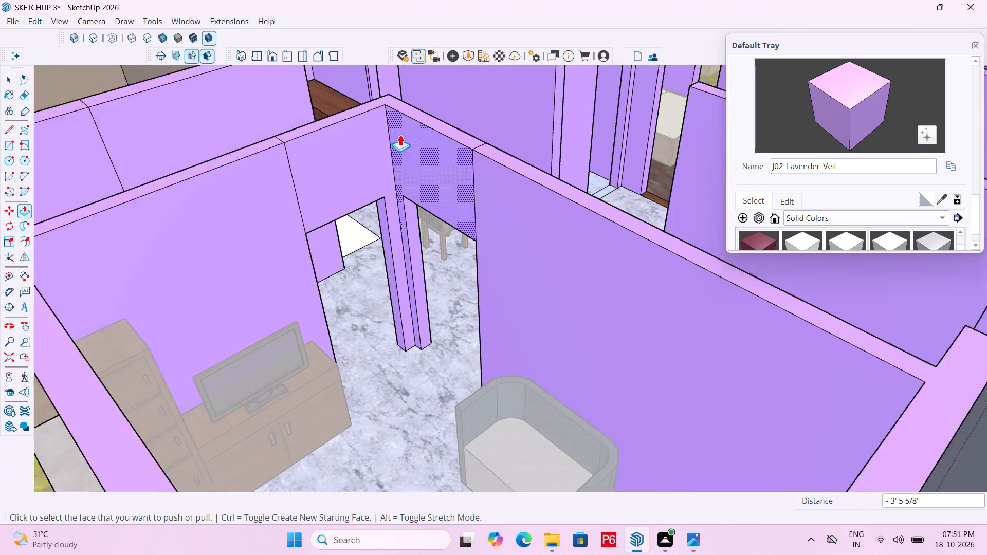
{"action": "scroll", "coordinate": [400, 134], "scroll_direction": "down", "scroll_amount": 2}
Save the model with the new bridge between the pillar and the sofa wall.
{"action": "key", "text": "ctrl+s"}
{"action": "key", "text": "ctrl+s"}
{"action": "key", "text": "ctrl+s"}
{"action": "key", "text": "ctrl+s"}
{"action": "key", "text": "ctrl+s"}
{"action": "key", "text": "ctrl+s"}
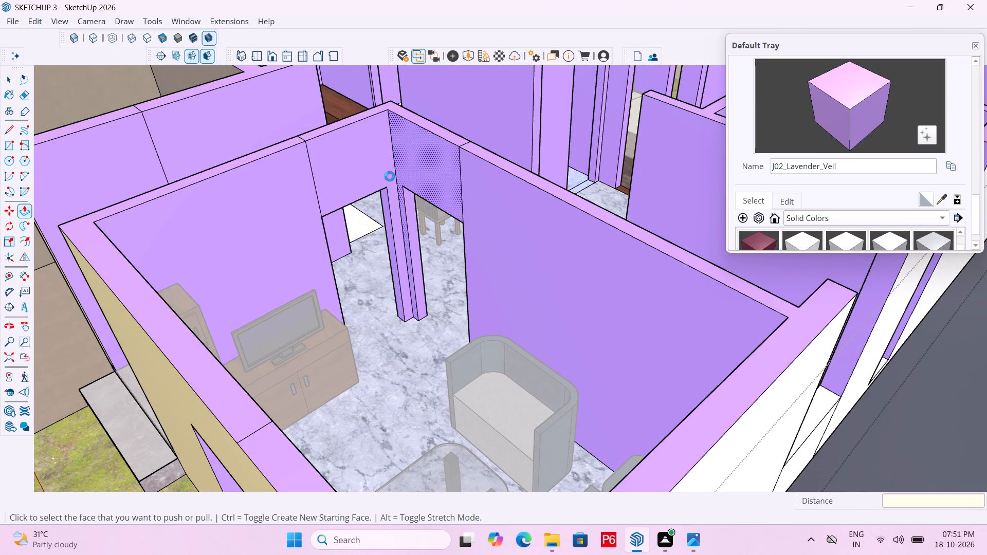
{"action": "key", "text": "ctrl+s"}
Place a horizontal guide 3' below the top of the white outer wall's end face at the low-sill window opening.
{"action": "scroll", "coordinate": [422, 201], "scroll_direction": "down", "scroll_amount": 6}
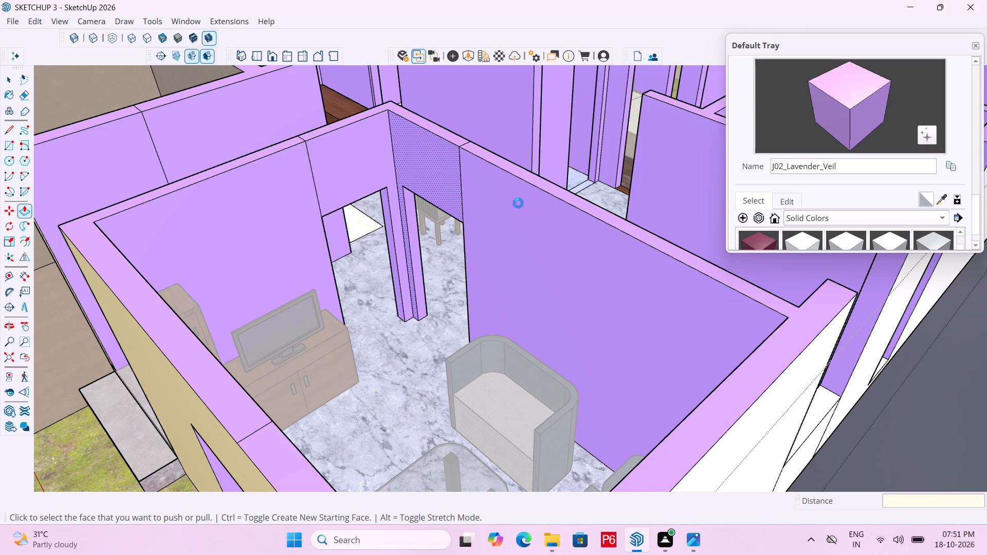
{"action": "scroll", "coordinate": [576, 208], "scroll_direction": "down", "scroll_amount": 6}
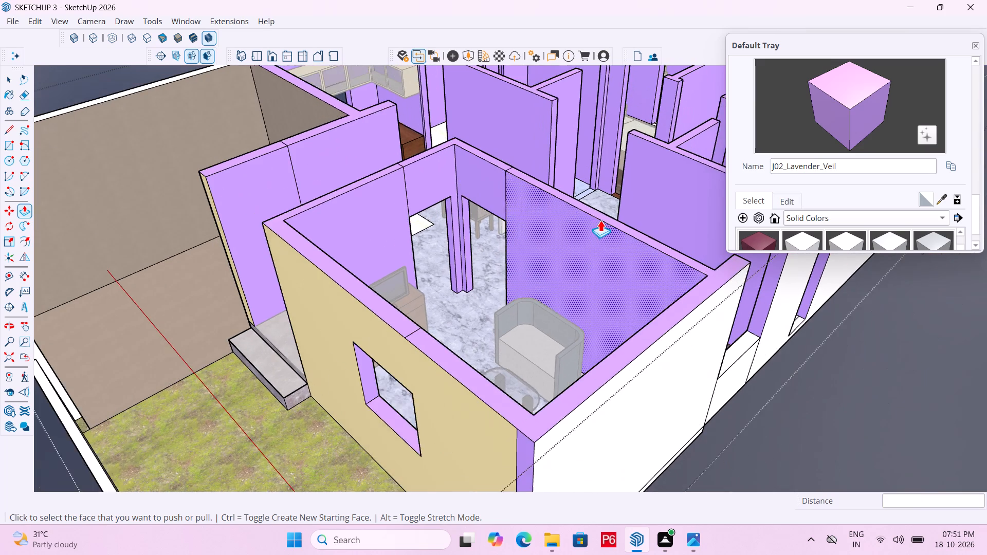
{"action": "middle_click_drag", "start_coordinate": [278, 229], "coordinate": [594, 245]}
{"action": "middle_click_drag", "start_coordinate": [425, 245], "coordinate": [400, 245]}
{"action": "middle_click_drag", "start_coordinate": [220, 238], "coordinate": [38, 240]}
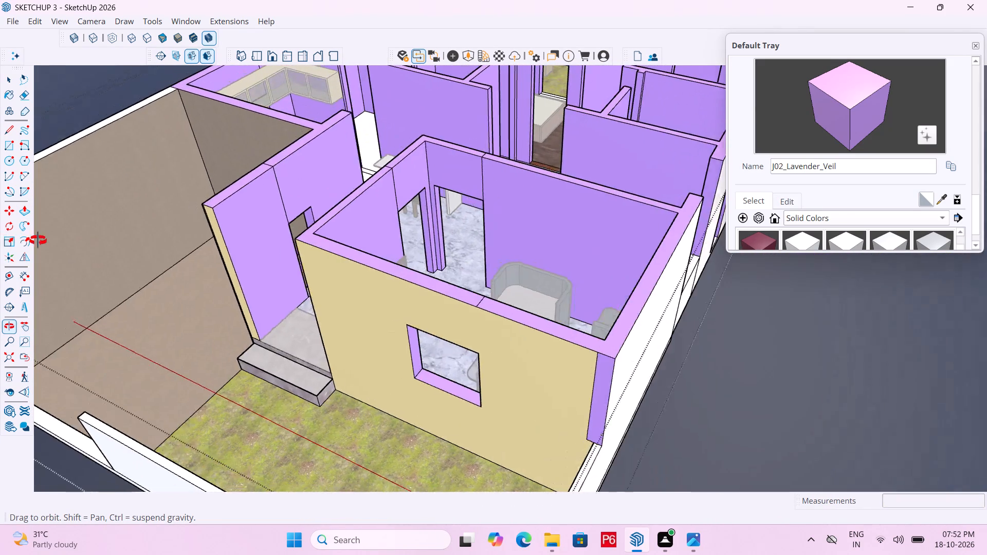
{"action": "middle_click_drag", "start_coordinate": [38, 240], "coordinate": [58, 240]}
{"action": "scroll", "coordinate": [528, 255], "scroll_direction": "down", "scroll_amount": 2}
{"action": "middle_click_drag", "start_coordinate": [527, 266], "coordinate": [501, 275]}
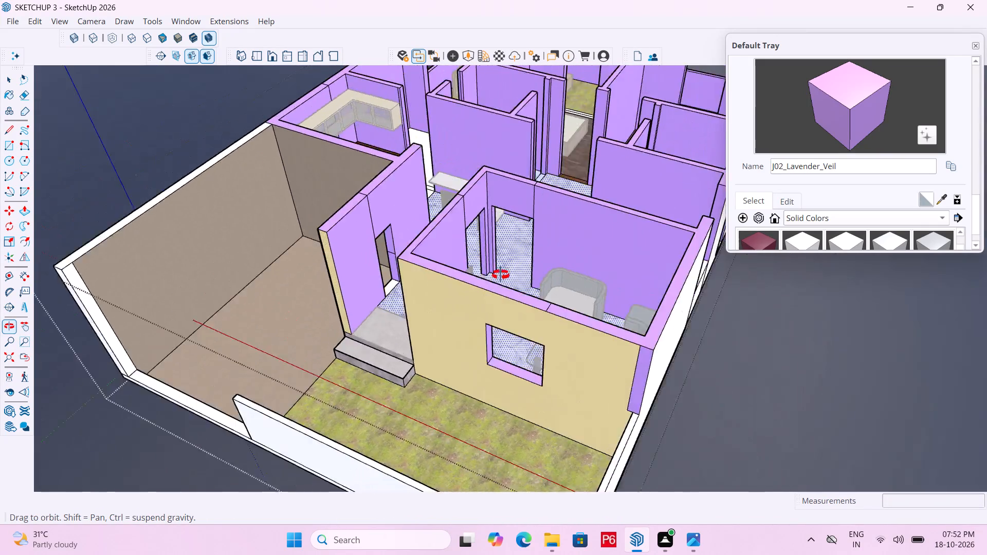
{"action": "middle_click_drag", "start_coordinate": [501, 275], "coordinate": [0, 240]}
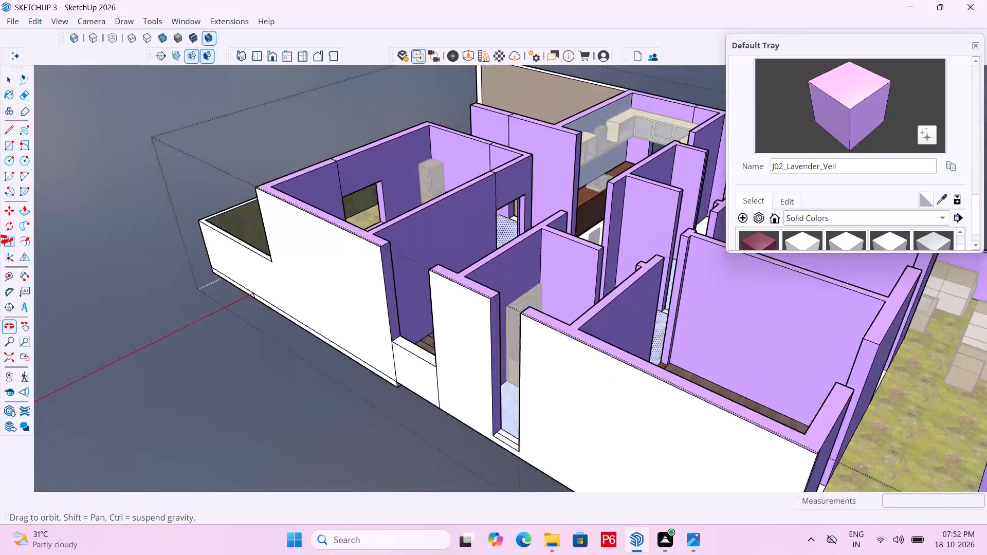
{"action": "middle_click_drag", "start_coordinate": [0, 240], "coordinate": [190, 253]}
{"action": "middle_click_drag", "start_coordinate": [701, 281], "coordinate": [496, 246]}
{"action": "scroll", "coordinate": [344, 267], "scroll_direction": "up", "scroll_amount": 7}
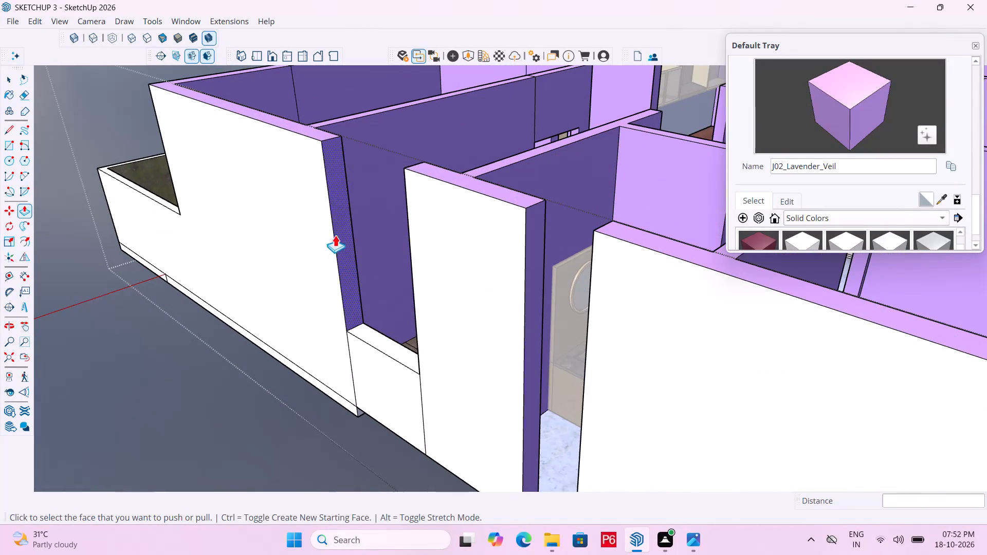
{"action": "key", "text": "t"}
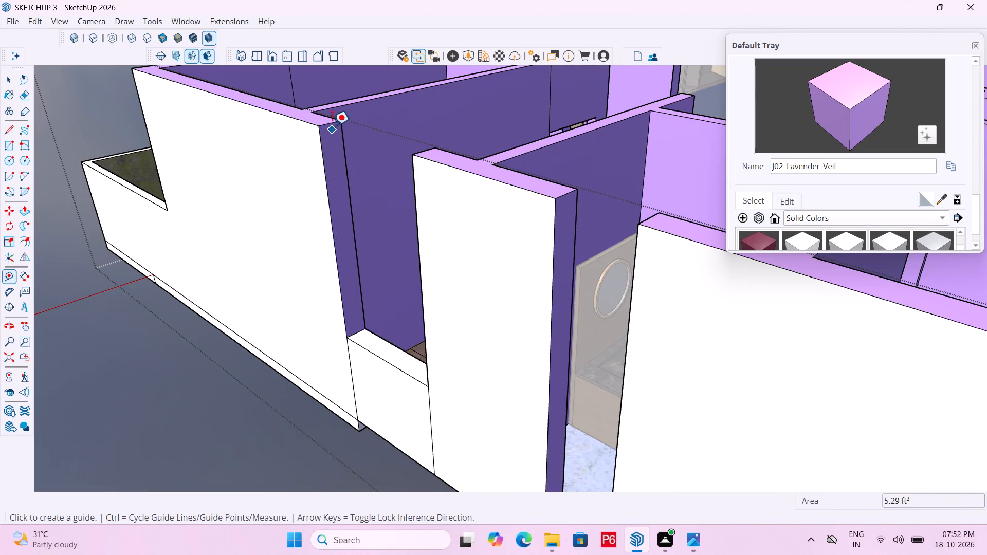
{"action": "left_click", "coordinate": [332, 123]}
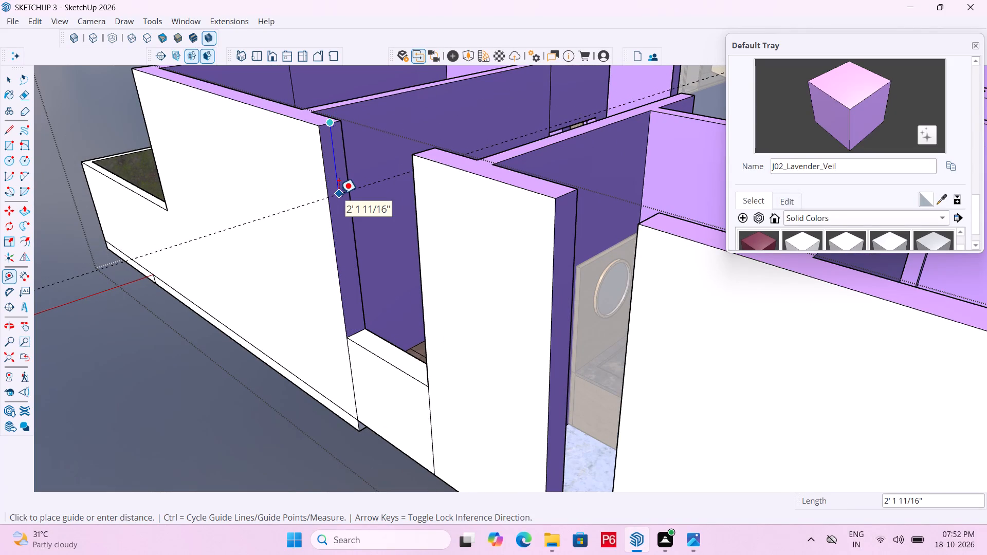
{"action": "type", "text": "3'"}
{"action": "key", "text": "Return"}
Draw a 9" line along the guide across the wall's end face in the window opening to split off its upper part.
{"action": "scroll", "coordinate": [352, 251], "scroll_direction": "up", "scroll_amount": 1}
{"action": "middle_click_drag", "start_coordinate": [354, 251], "coordinate": [374, 254]}
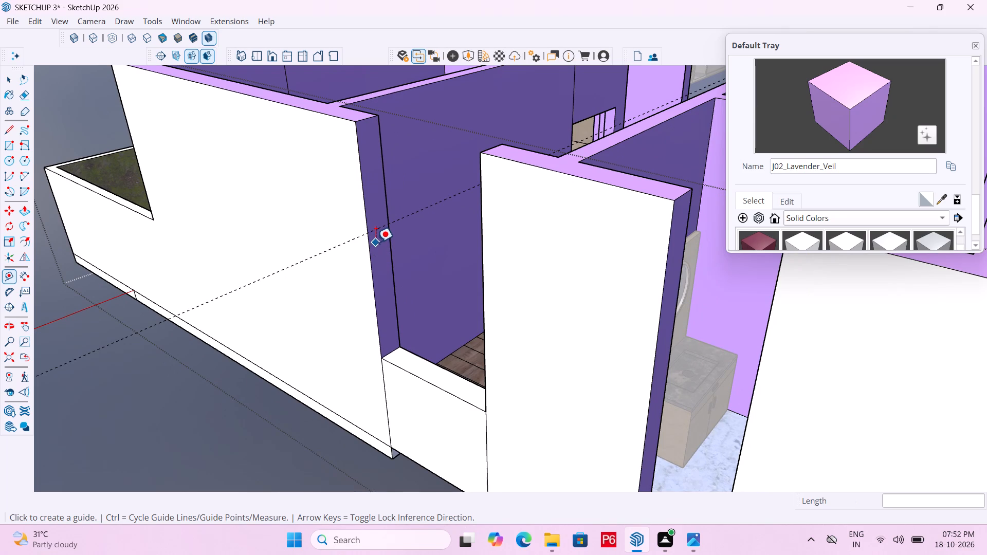
{"action": "key", "text": "l"}
{"action": "left_click", "coordinate": [370, 233]}
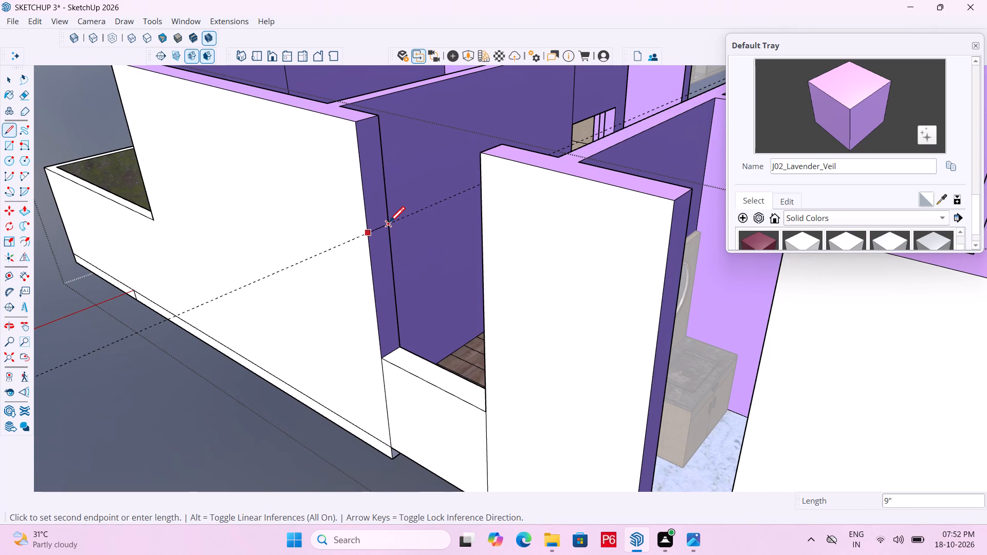
{"action": "left_click", "coordinate": [389, 224]}
{"action": "key", "text": "space"}
Measure the height of the white outer wall beside the window opening from its base line to its top edge.
{"action": "scroll", "coordinate": [402, 208], "scroll_direction": "down", "scroll_amount": 2}
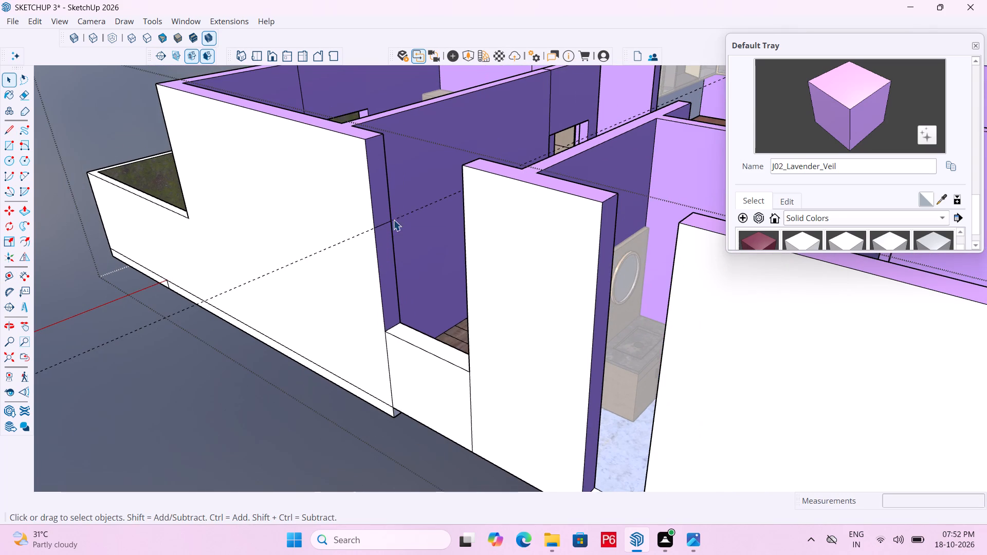
{"action": "key", "text": "t"}
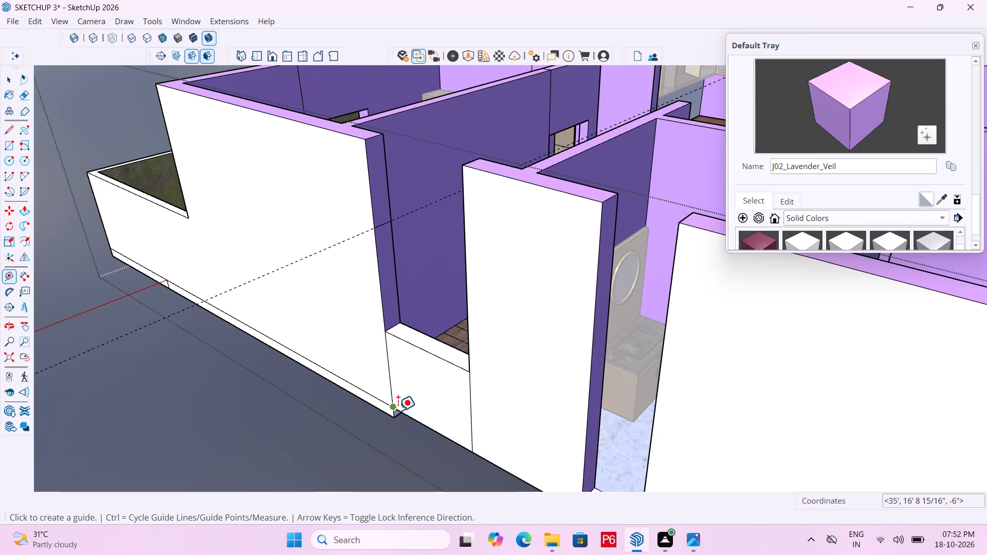
{"action": "left_click_drag", "start_coordinate": [357, 385], "coordinate": [363, 364]}
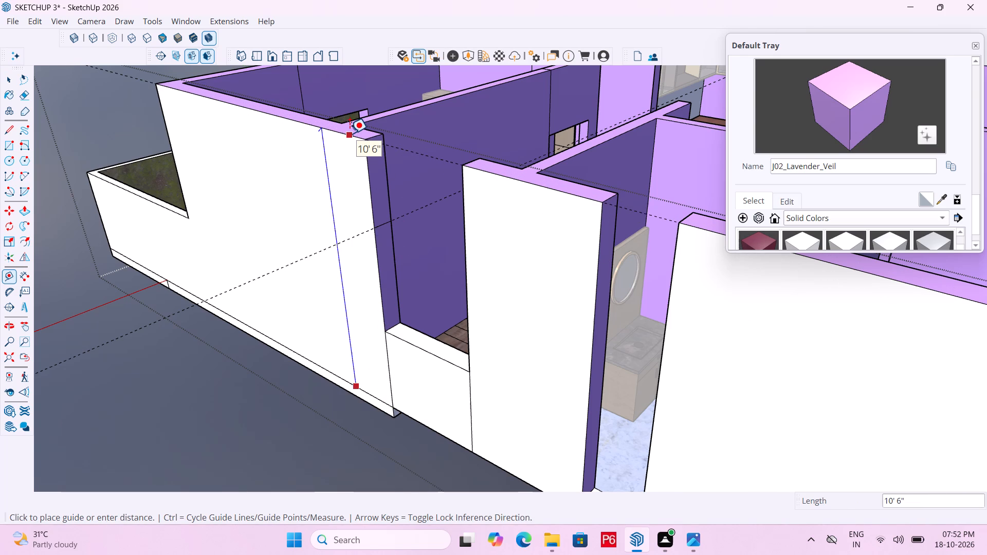
{"action": "key", "text": "Escape"}
Save the model with the split line in the window opening.
{"action": "key", "text": "ctrl+s"}
{"action": "key", "text": "ctrl+s"}
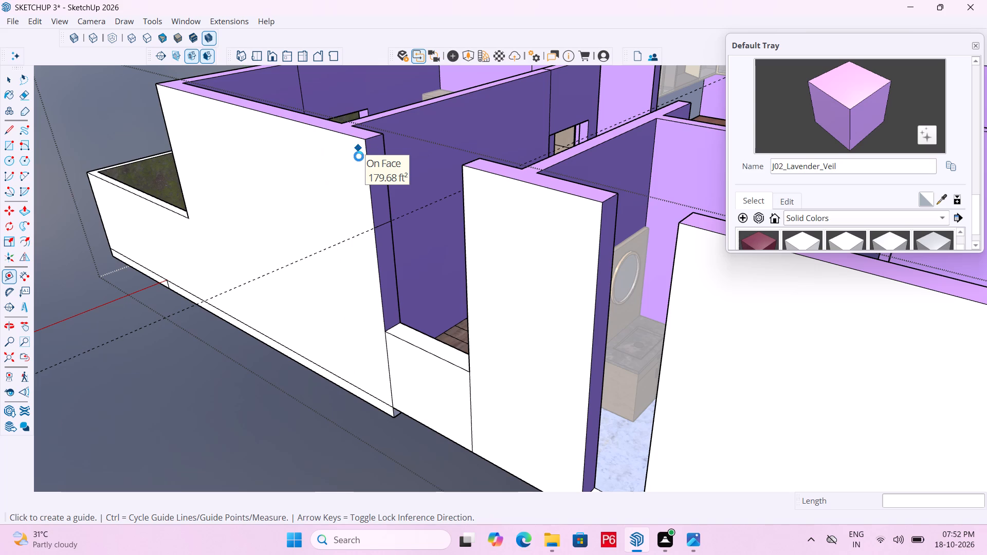
{"action": "key", "text": "ctrl+s"}
{"action": "key", "text": "ctrl+s"}
Erase the horizontal guide crossing the white outer wall at the window opening.
{"action": "scroll", "coordinate": [353, 276], "scroll_direction": "down", "scroll_amount": 5}
{"action": "scroll", "coordinate": [409, 275], "scroll_direction": "down", "scroll_amount": 2}
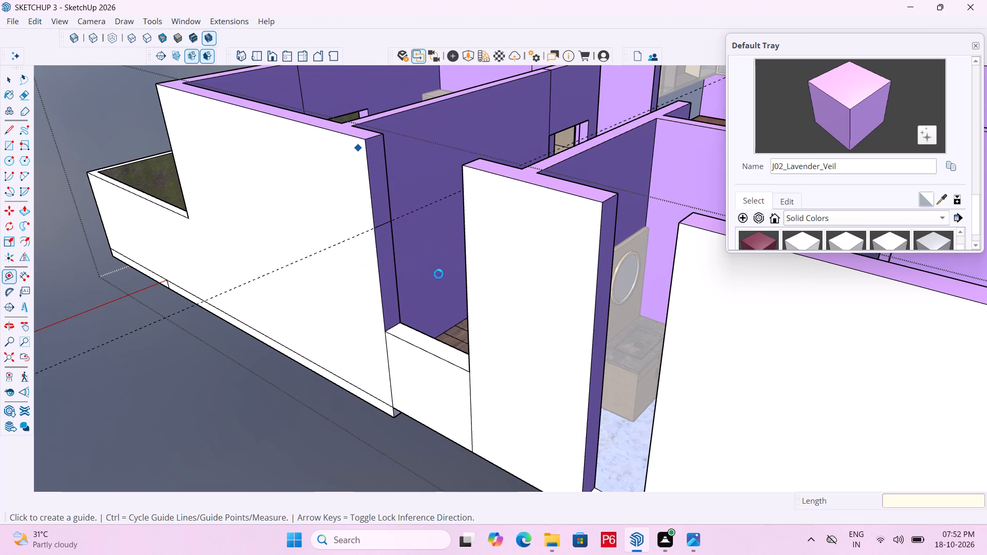
{"action": "scroll", "coordinate": [438, 274], "scroll_direction": "down", "scroll_amount": 2}
{"action": "scroll", "coordinate": [332, 250], "scroll_direction": "down", "scroll_amount": 1}
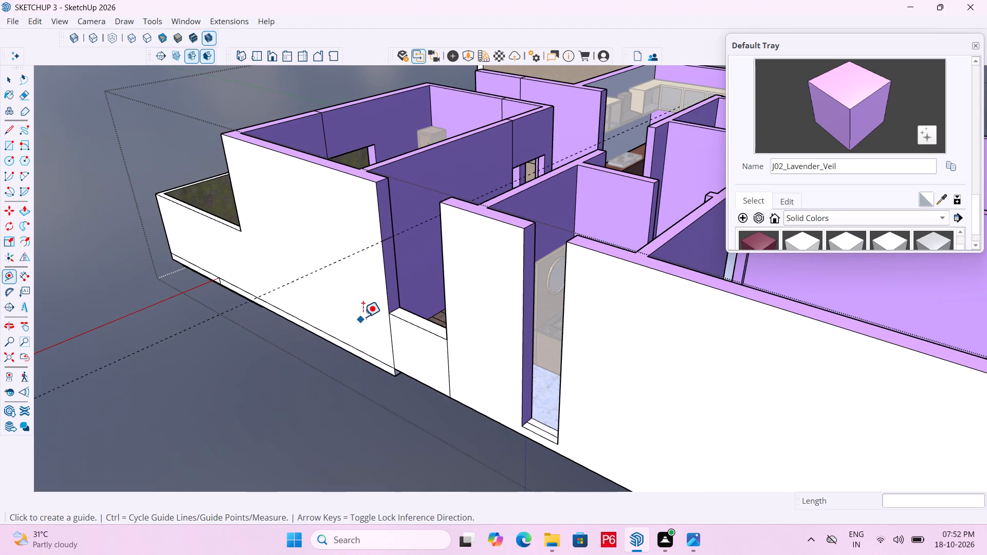
{"action": "key", "text": "e"}
{"action": "left_click_drag", "start_coordinate": [349, 271], "coordinate": [352, 246]}
{"action": "scroll", "coordinate": [360, 311], "scroll_direction": "down", "scroll_amount": 1}
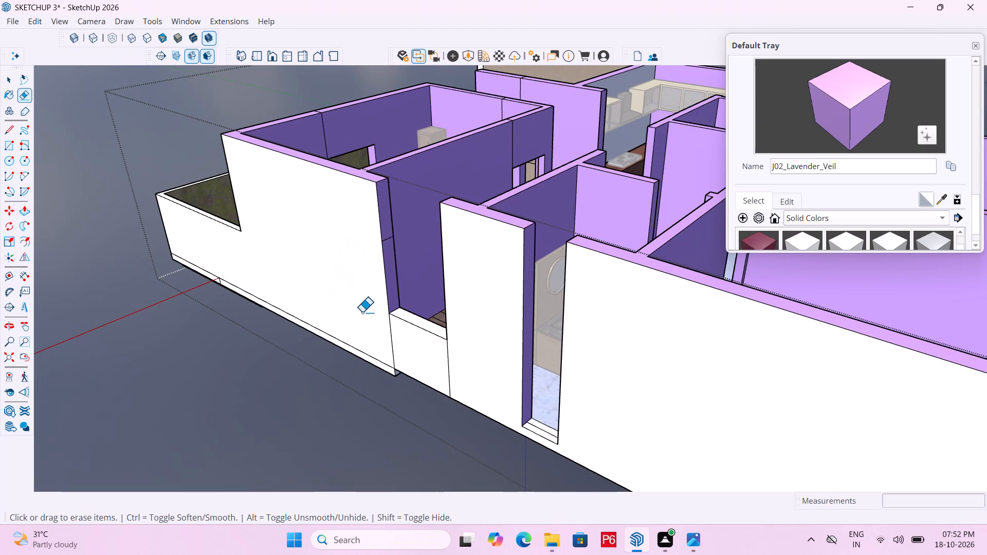
{"action": "middle_click_drag", "start_coordinate": [452, 184], "coordinate": [433, 223]}
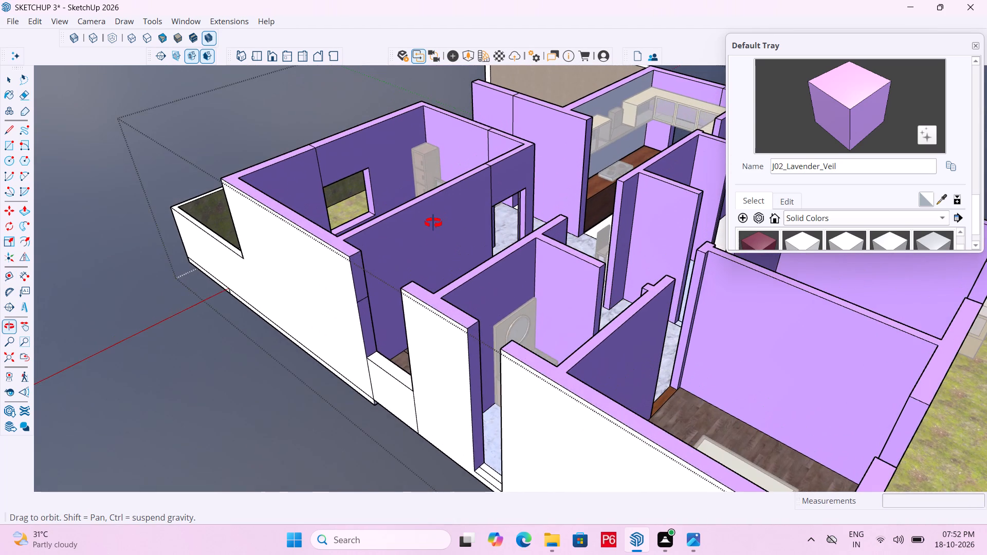
Measure the height of the wall's end face in the window opening, from its foot to its top edge.
{"action": "middle_click_drag", "start_coordinate": [433, 223], "coordinate": [470, 218]}
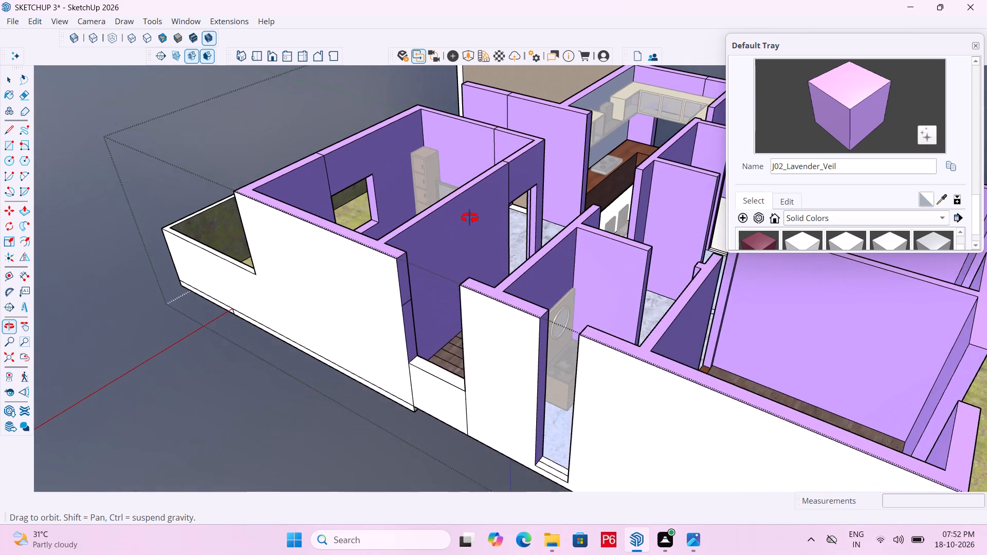
{"action": "middle_click_drag", "start_coordinate": [470, 218], "coordinate": [477, 255]}
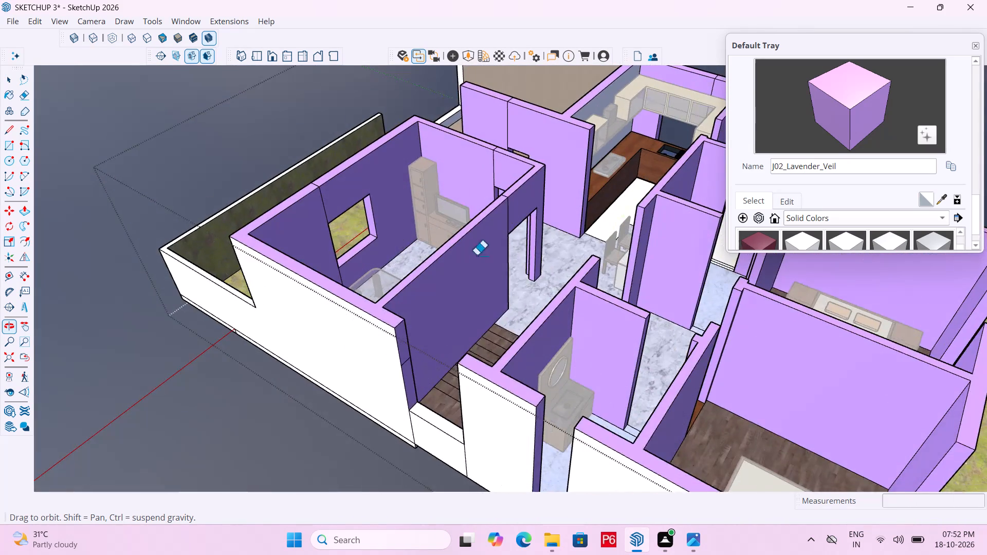
{"action": "middle_click_drag", "start_coordinate": [477, 255], "coordinate": [472, 257]}
{"action": "scroll", "coordinate": [522, 175], "scroll_direction": "up", "scroll_amount": 13}
{"action": "scroll", "coordinate": [510, 163], "scroll_direction": "down", "scroll_amount": 14}
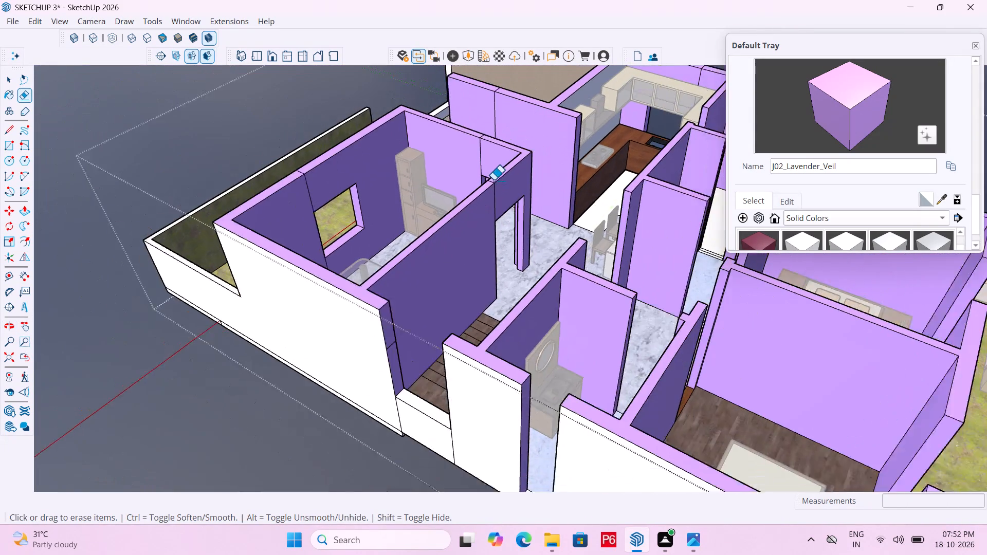
{"action": "middle_click_drag", "start_coordinate": [469, 302], "coordinate": [52, 358]}
{"action": "scroll", "coordinate": [379, 286], "scroll_direction": "down", "scroll_amount": 1}
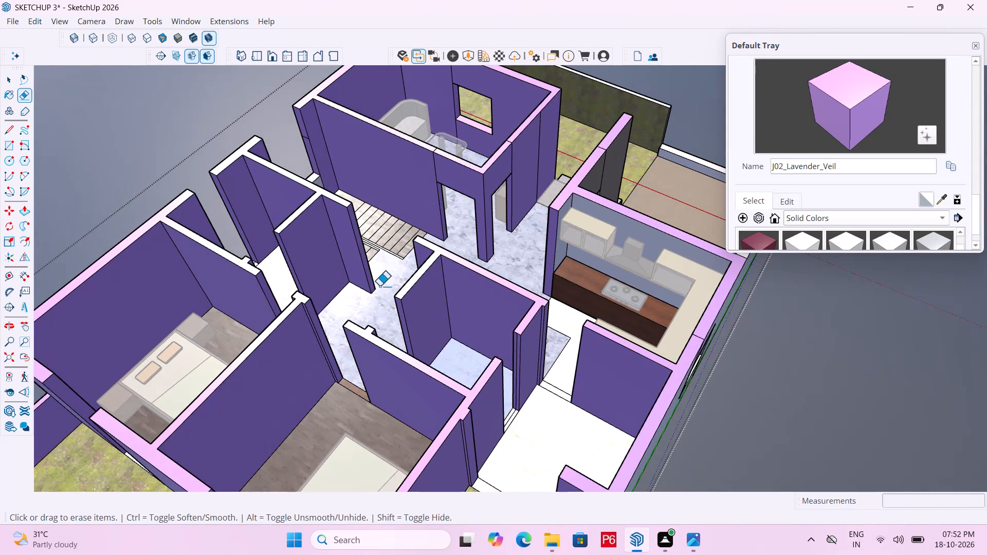
{"action": "scroll", "coordinate": [379, 286], "scroll_direction": "down", "scroll_amount": 3}
{"action": "scroll", "coordinate": [350, 198], "scroll_direction": "up", "scroll_amount": 2}
{"action": "middle_click_drag", "start_coordinate": [350, 198], "coordinate": [297, 186]}
{"action": "scroll", "coordinate": [310, 191], "scroll_direction": "up", "scroll_amount": 8}
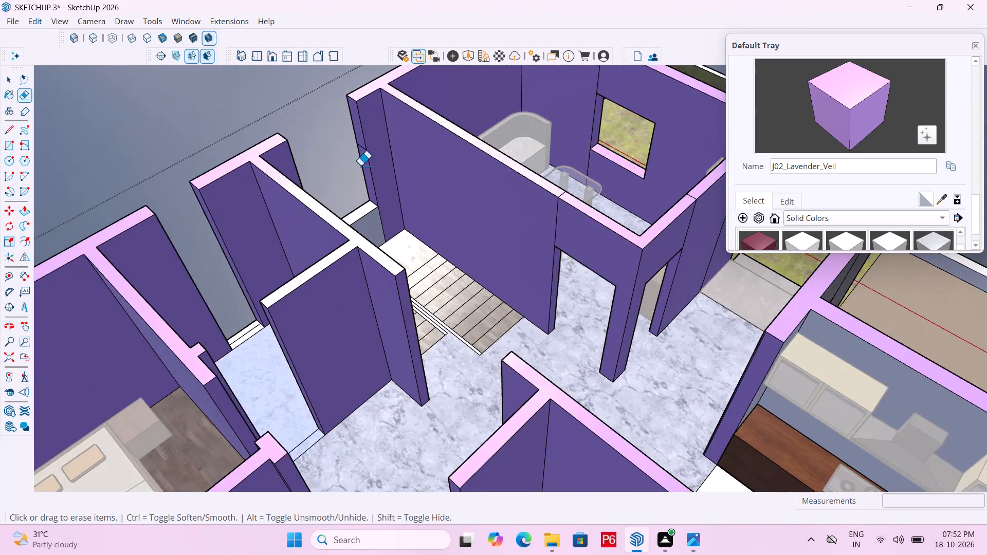
{"action": "scroll", "coordinate": [362, 175], "scroll_direction": "up", "scroll_amount": 5}
{"action": "scroll", "coordinate": [418, 251], "scroll_direction": "down", "scroll_amount": 3}
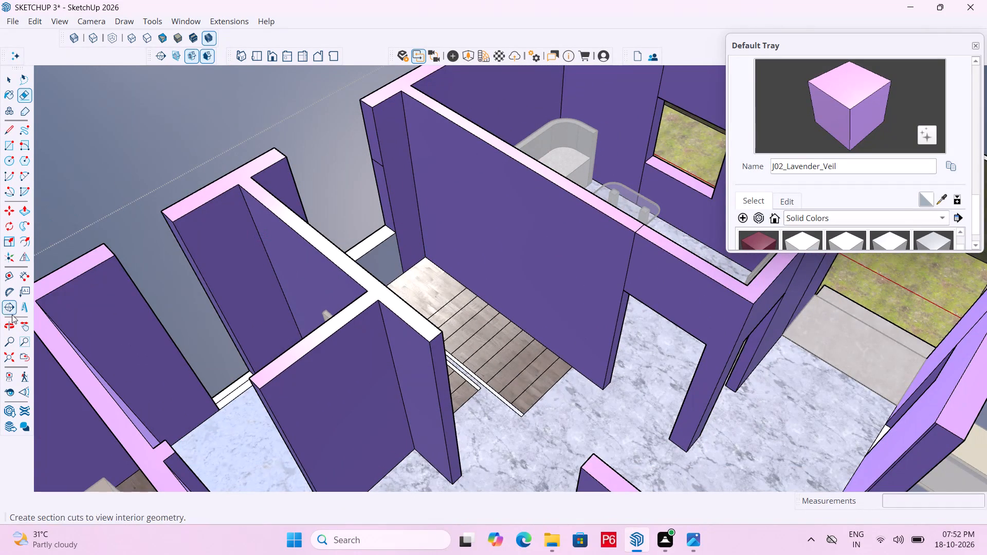
{"action": "left_click", "coordinate": [26, 277]}
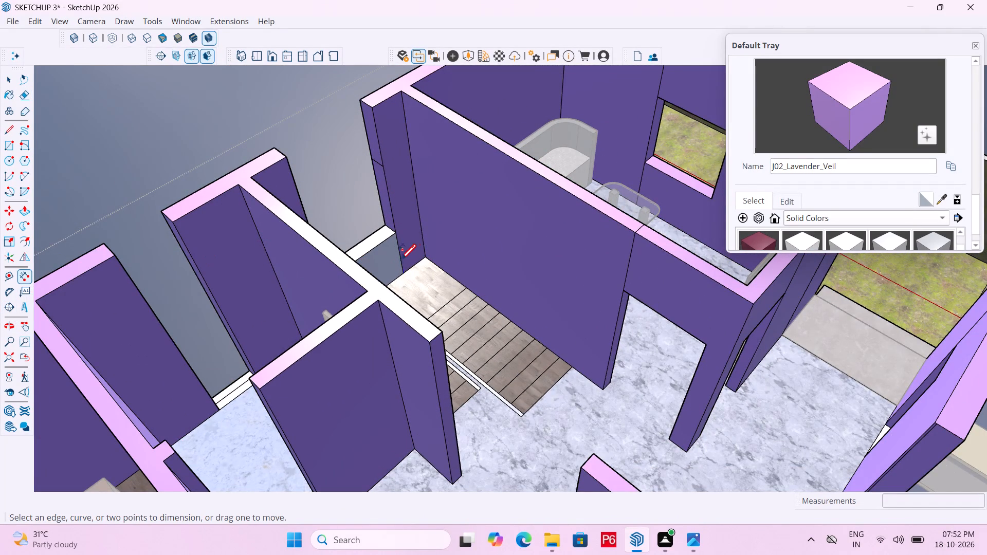
{"action": "scroll", "coordinate": [404, 260], "scroll_direction": "up", "scroll_amount": 3}
{"action": "left_click", "coordinate": [416, 271]}
{"action": "scroll", "coordinate": [407, 218], "scroll_direction": "down", "scroll_amount": 5}
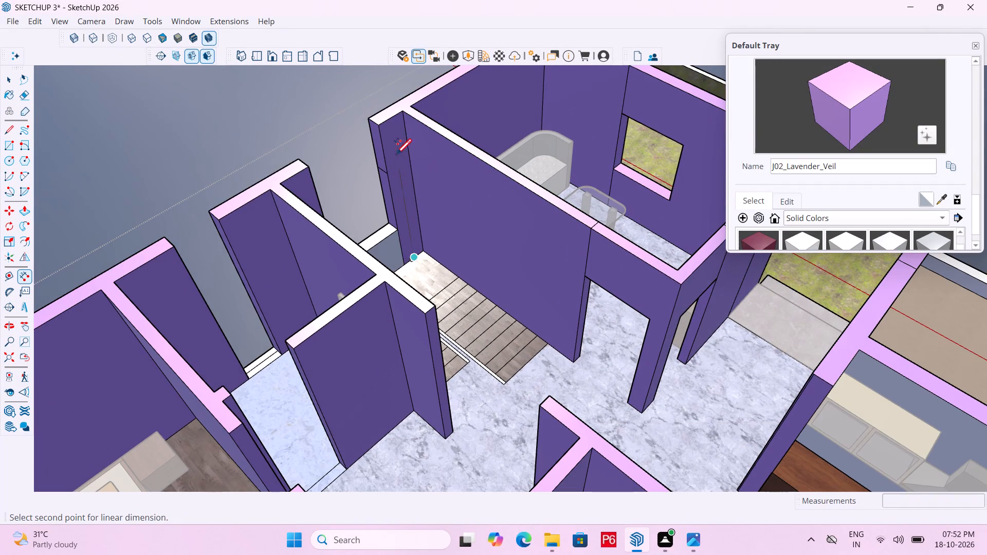
{"action": "left_click", "coordinate": [391, 117]}
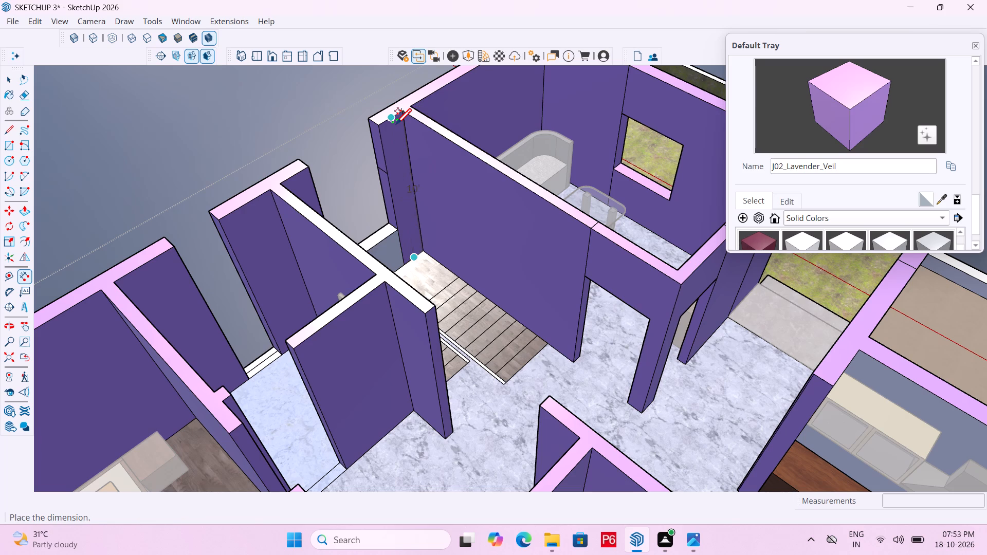
{"action": "key", "text": "Escape"}
Push the window opening's sill face down to the wall's base line and pull it back up 3'.
{"action": "middle_click_drag", "start_coordinate": [379, 196], "coordinate": [723, 197]}
{"action": "scroll", "coordinate": [305, 288], "scroll_direction": "down", "scroll_amount": 6}
{"action": "middle_click_drag", "start_coordinate": [462, 292], "coordinate": [583, 287]}
{"action": "scroll", "coordinate": [583, 295], "scroll_direction": "up", "scroll_amount": 8}
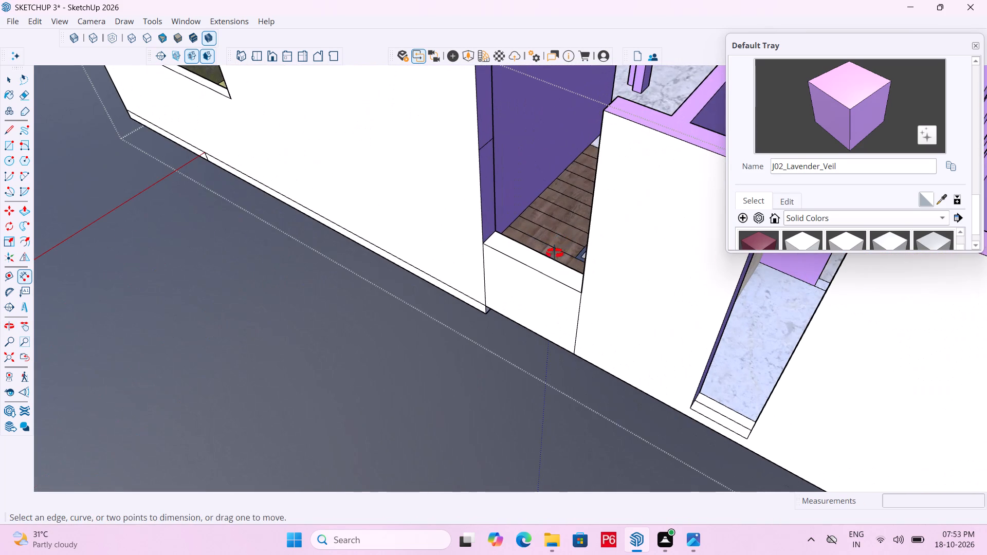
{"action": "key", "text": "o"}
{"action": "key", "text": "space"}
{"action": "left_click", "coordinate": [556, 272]}
{"action": "key", "text": "p"}
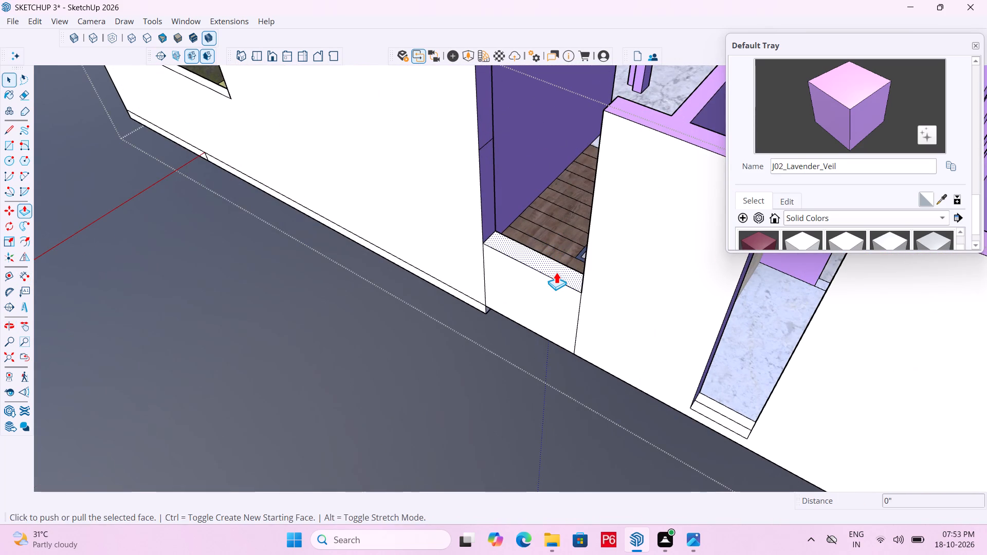
{"action": "left_click", "coordinate": [556, 272]}
{"action": "left_click", "coordinate": [523, 254]}
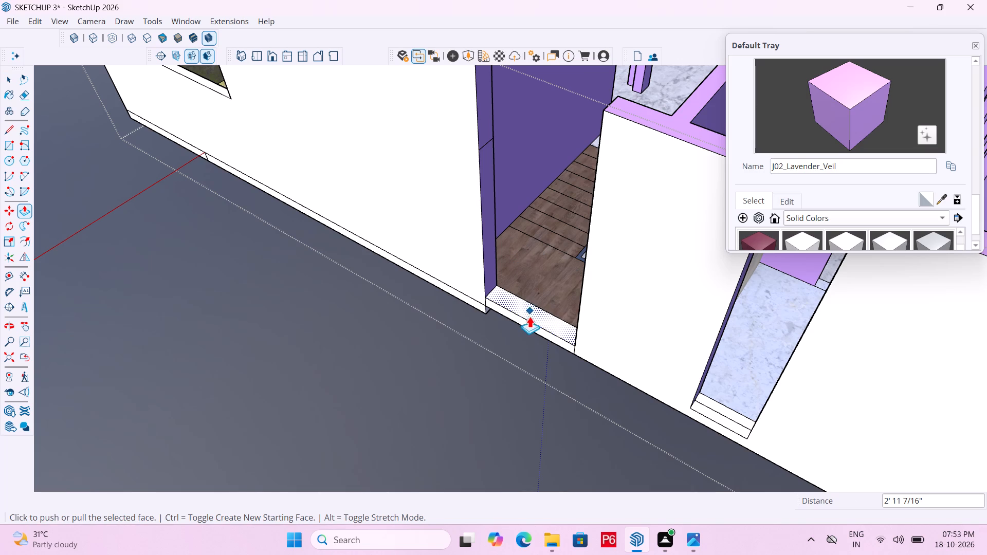
{"action": "left_click", "coordinate": [531, 305]}
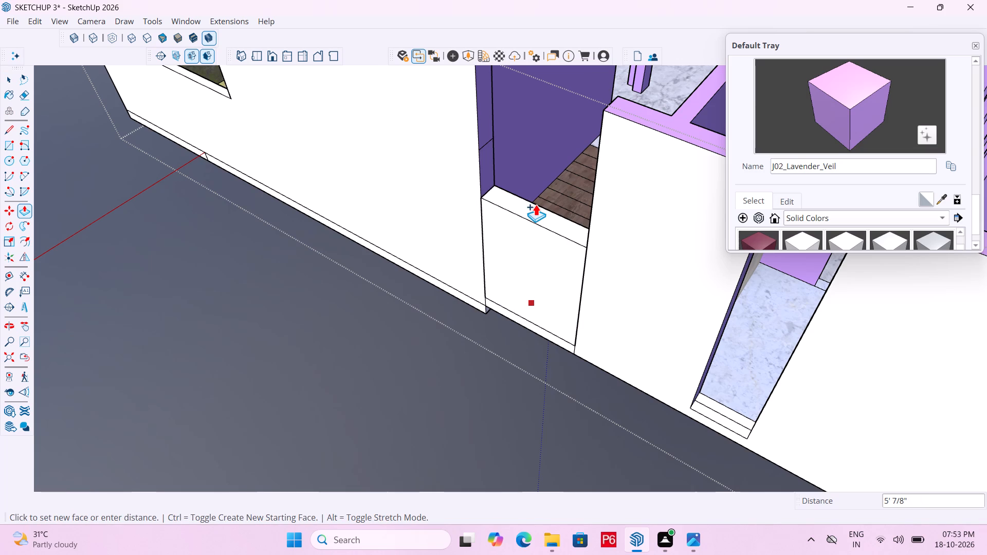
{"action": "type", "text": "3'"}
{"action": "key", "text": "Return"}
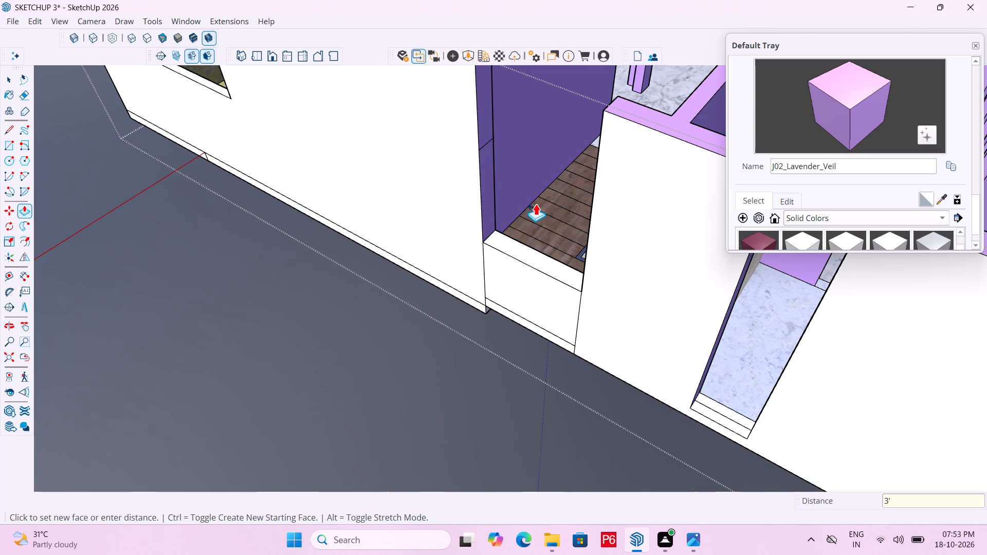
{"action": "left_click", "coordinate": [544, 263]}
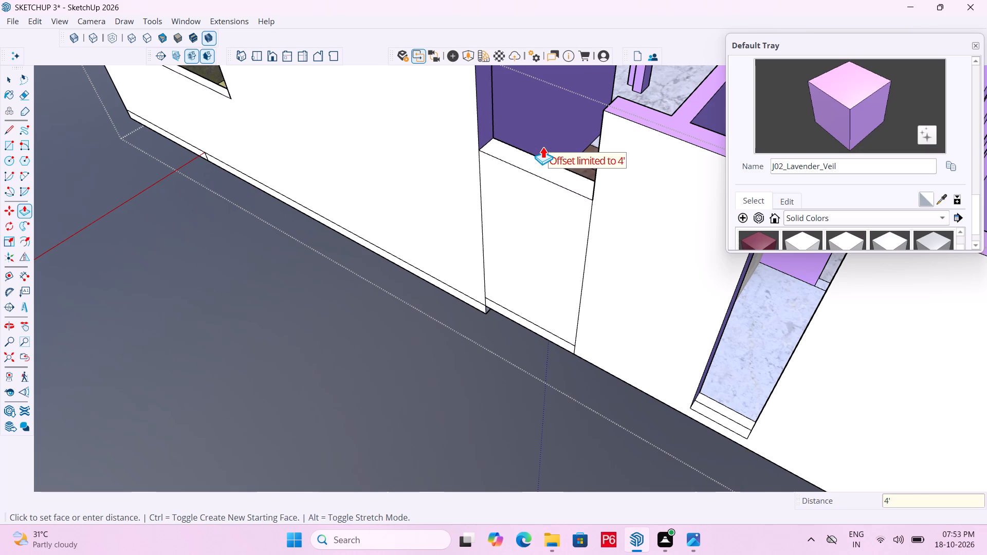
{"action": "key", "text": "Escape"}
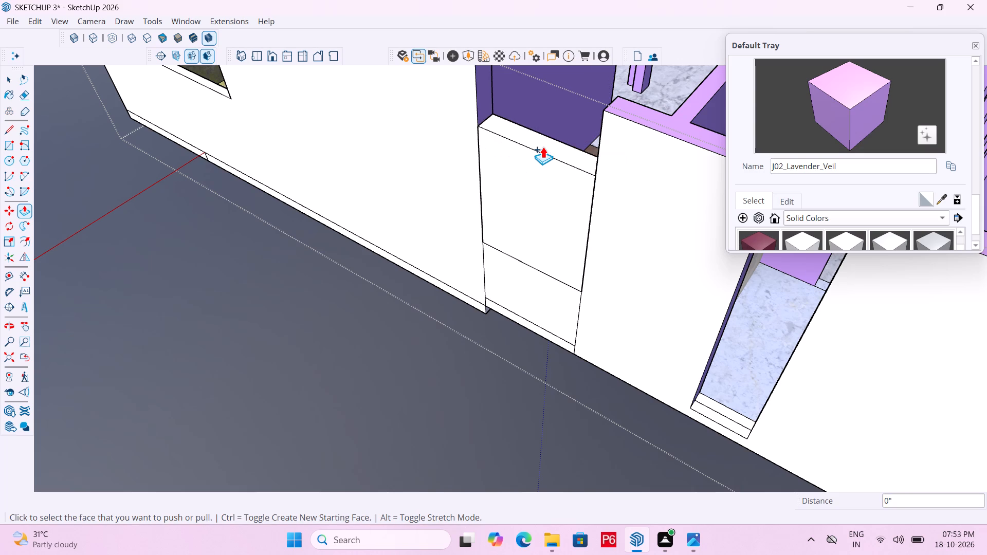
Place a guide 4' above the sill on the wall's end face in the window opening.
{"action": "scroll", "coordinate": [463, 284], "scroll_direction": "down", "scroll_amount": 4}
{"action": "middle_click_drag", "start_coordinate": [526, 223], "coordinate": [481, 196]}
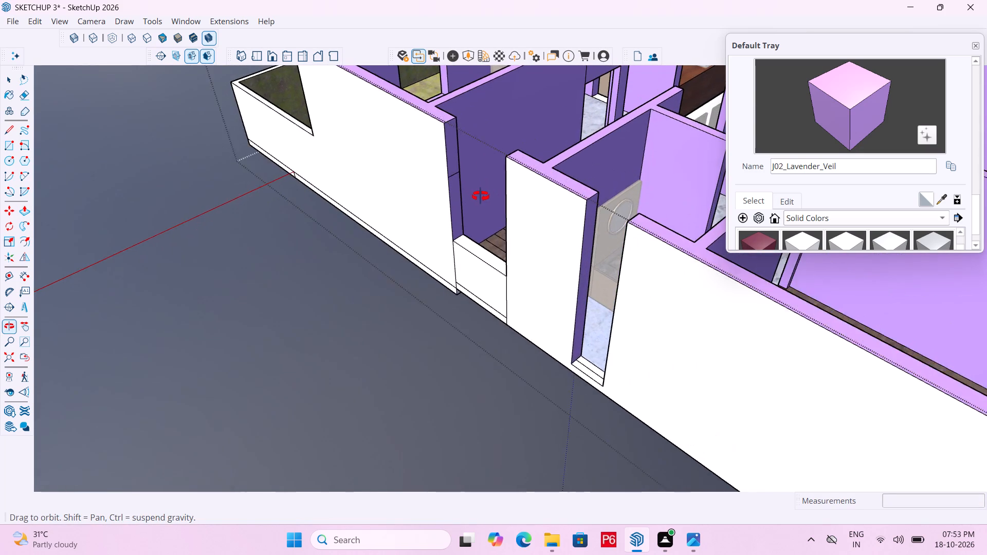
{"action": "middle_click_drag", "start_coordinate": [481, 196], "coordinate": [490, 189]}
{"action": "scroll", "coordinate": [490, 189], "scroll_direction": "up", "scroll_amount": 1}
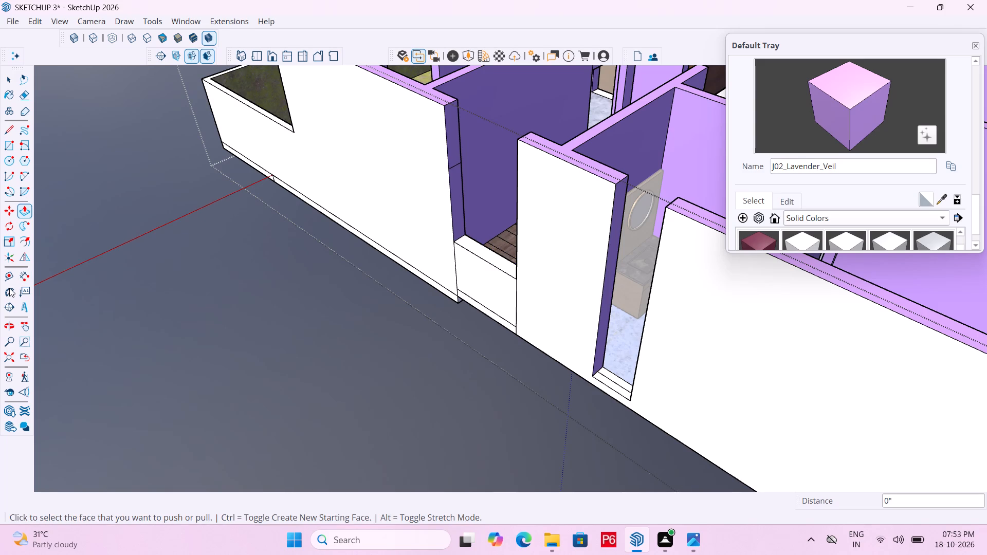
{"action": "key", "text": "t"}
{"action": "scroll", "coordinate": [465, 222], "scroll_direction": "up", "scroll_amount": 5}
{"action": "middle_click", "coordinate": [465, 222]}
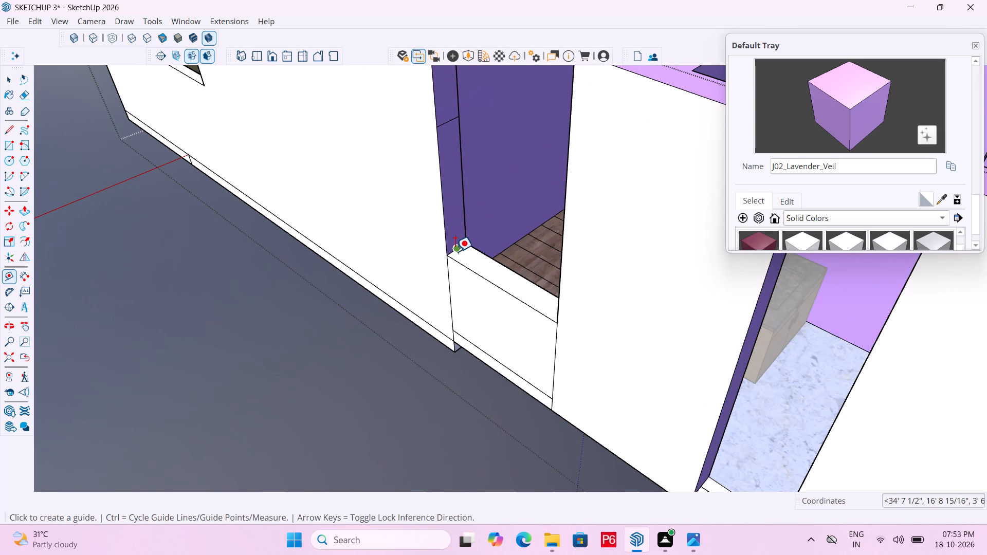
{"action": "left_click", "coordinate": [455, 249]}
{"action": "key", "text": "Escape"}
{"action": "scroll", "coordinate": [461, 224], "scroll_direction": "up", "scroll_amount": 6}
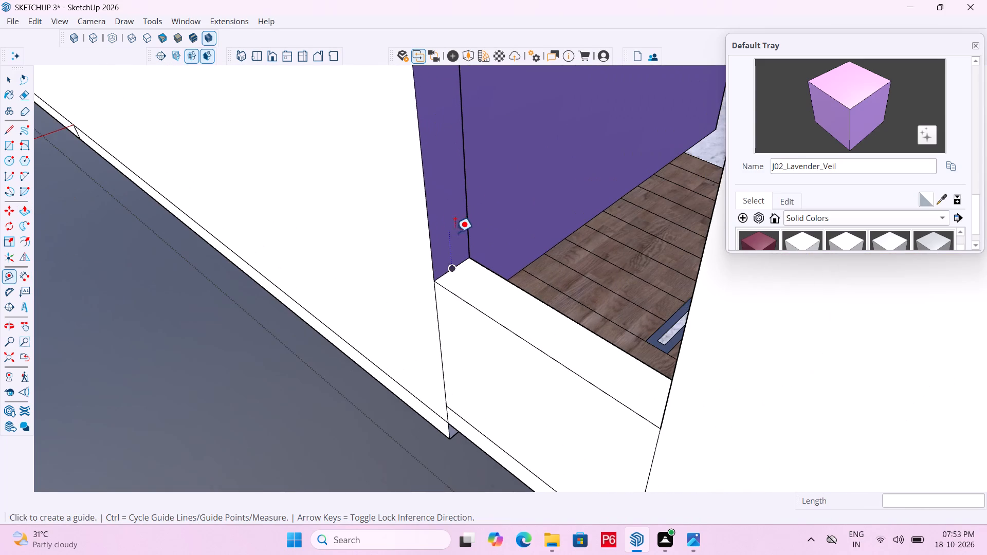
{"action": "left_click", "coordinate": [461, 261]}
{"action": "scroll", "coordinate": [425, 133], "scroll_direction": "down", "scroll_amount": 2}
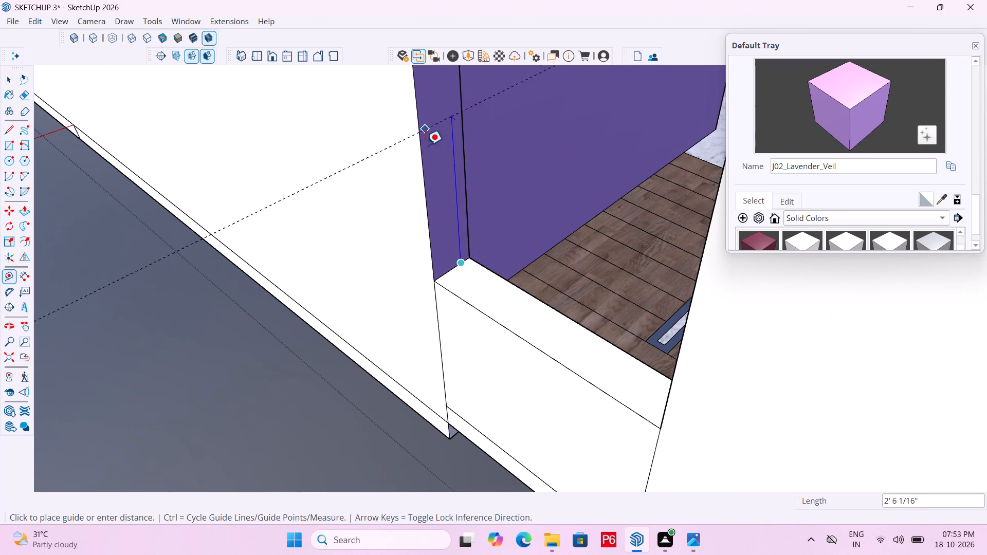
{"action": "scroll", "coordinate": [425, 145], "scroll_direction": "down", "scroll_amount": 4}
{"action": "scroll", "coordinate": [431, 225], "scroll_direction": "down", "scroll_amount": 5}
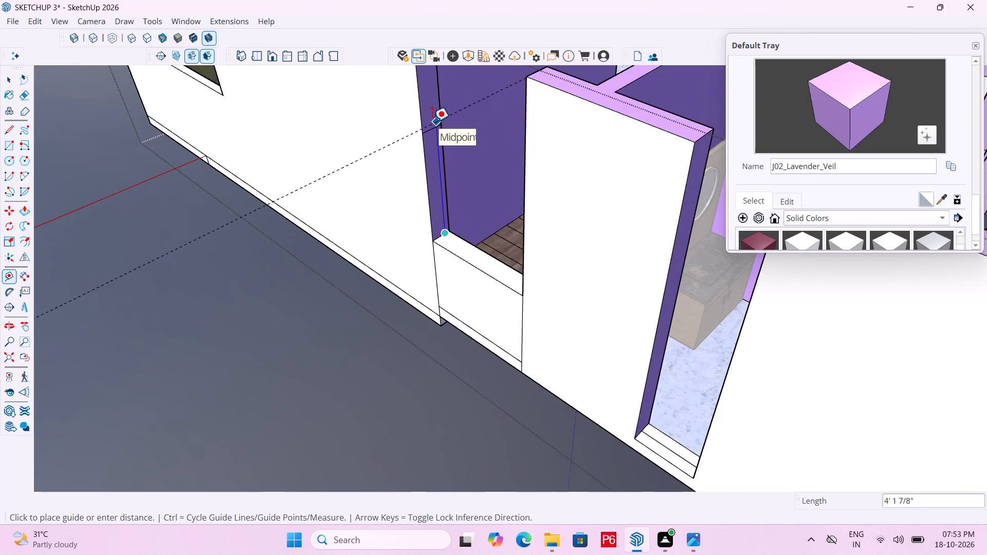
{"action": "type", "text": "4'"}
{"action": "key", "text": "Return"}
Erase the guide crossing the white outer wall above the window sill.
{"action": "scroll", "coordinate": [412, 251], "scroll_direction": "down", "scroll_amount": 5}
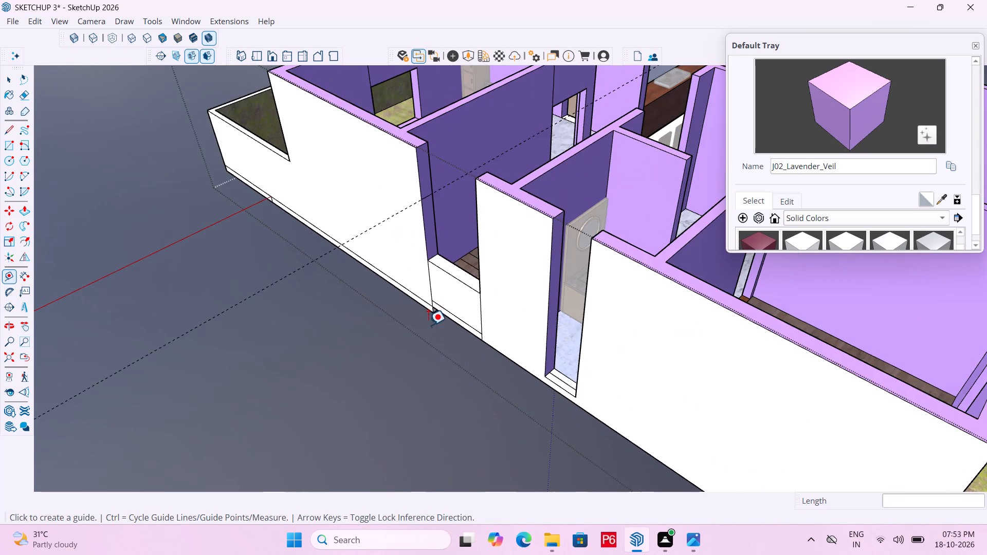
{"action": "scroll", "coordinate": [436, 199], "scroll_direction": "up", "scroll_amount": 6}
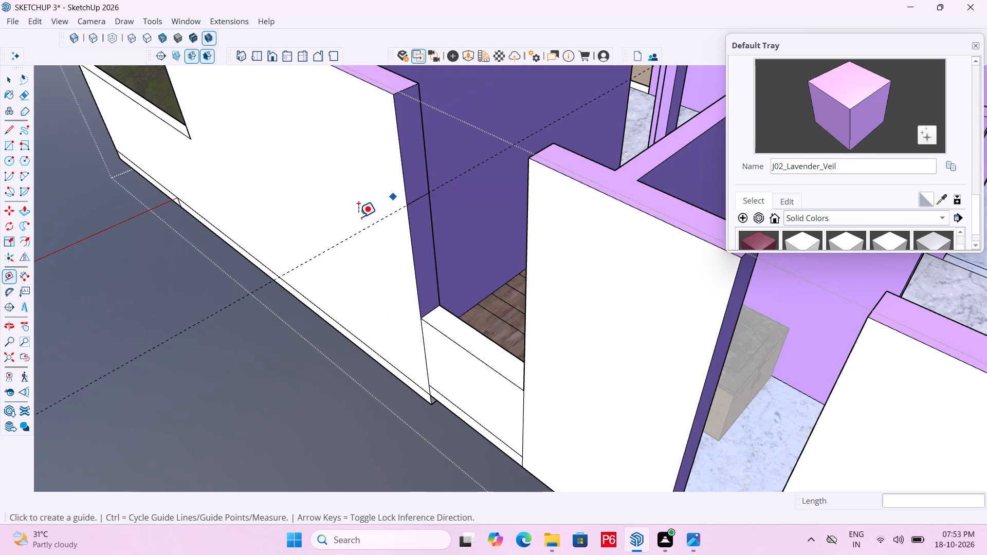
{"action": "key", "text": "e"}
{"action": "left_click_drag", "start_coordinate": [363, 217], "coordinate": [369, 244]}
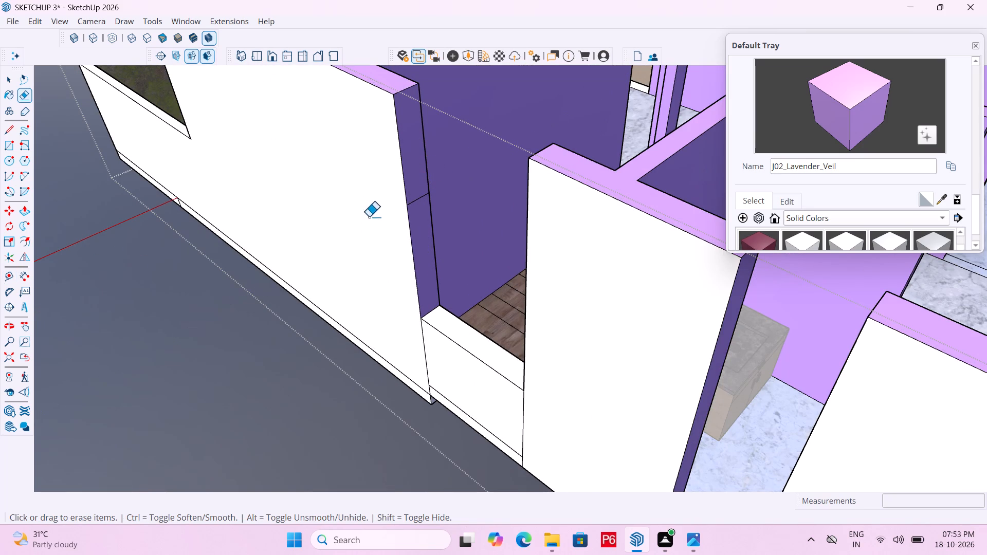
Push/Pull the upper part of the wall's end face about 3' 10" across the window opening to meet the opposite wall section.
{"action": "key", "text": "p"}
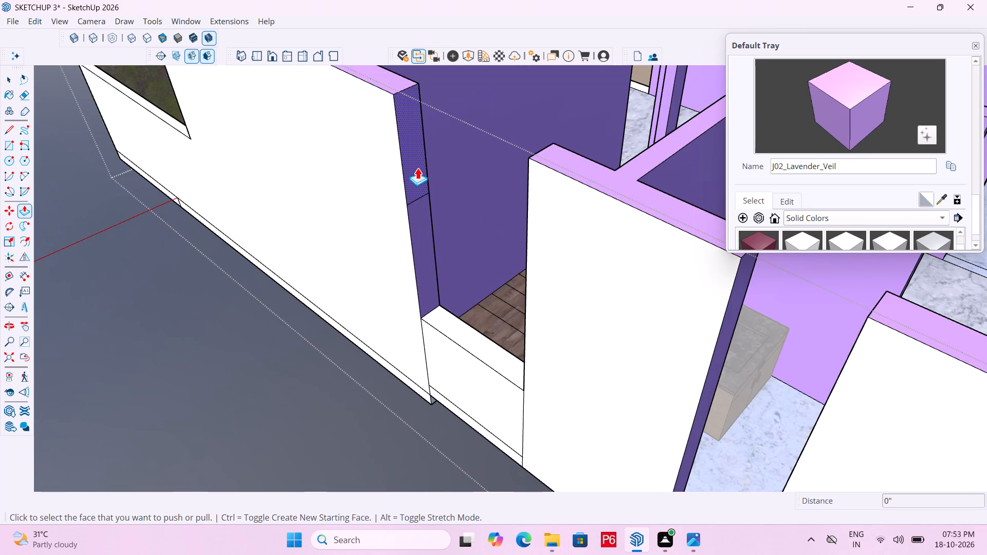
{"action": "left_click_drag", "start_coordinate": [417, 168], "coordinate": [424, 166]}
{"action": "left_click", "coordinate": [415, 176]}
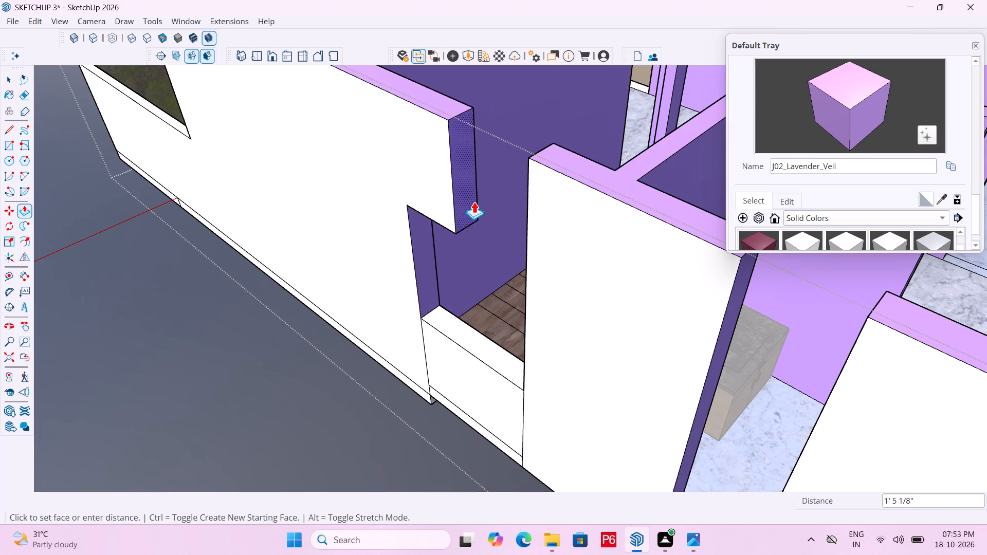
{"action": "left_click", "coordinate": [528, 258]}
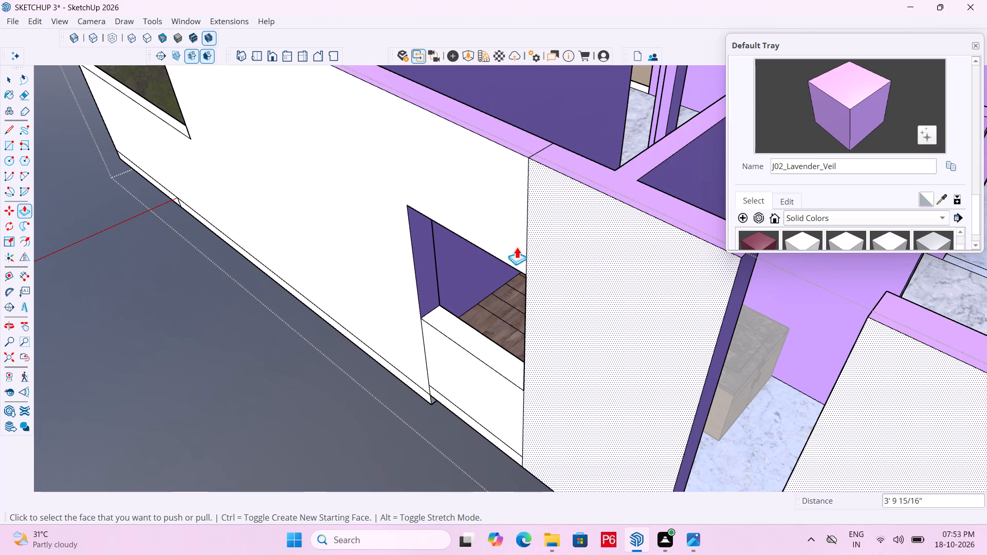
Save the model with the outer wall closed above the window opening.
{"action": "scroll", "coordinate": [410, 161], "scroll_direction": "down", "scroll_amount": 6}
{"action": "key", "text": "ctrl+s"}
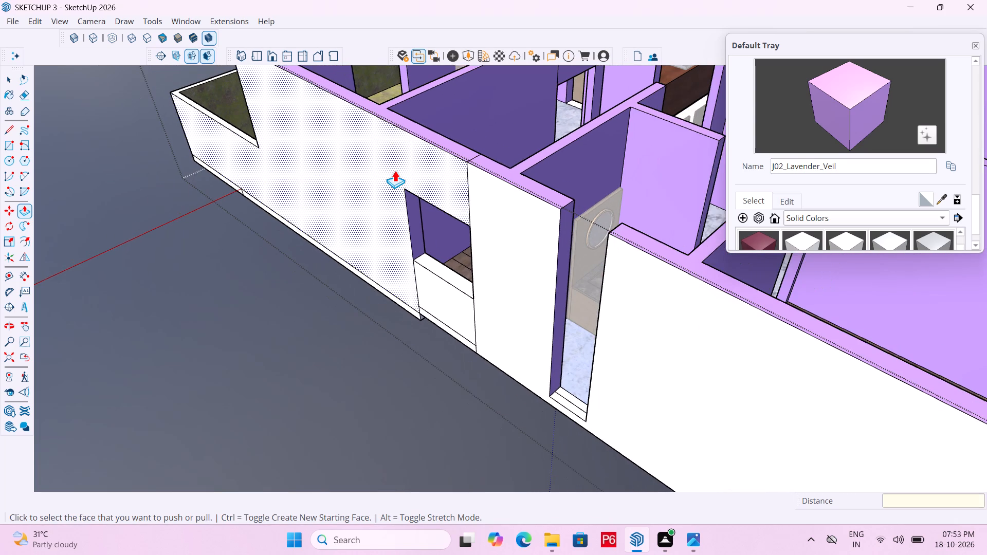
{"action": "key", "text": "ctrl+s"}
{"action": "key", "text": "ctrl+s"}
{"action": "key", "text": "ctrl+s"}
{"action": "key", "text": "ctrl+s"}
{"action": "key", "text": "ctrl+s"}
{"action": "key", "text": "ctrl+s"}
{"action": "key", "text": "ctrl+s"}
{"action": "key", "text": "ctrl+s"}
{"action": "key", "text": "ctrl+s"}
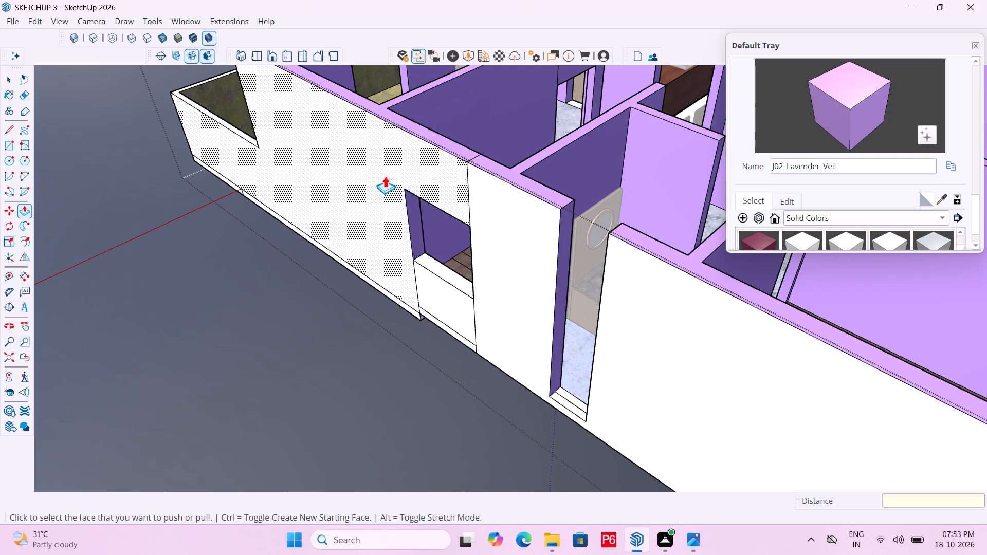
Erase the line splitting the bottom sill face of the tall narrow opening in the white outer wall.
{"action": "scroll", "coordinate": [159, 233], "scroll_direction": "down", "scroll_amount": 6}
{"action": "scroll", "coordinate": [225, 232], "scroll_direction": "down", "scroll_amount": 4}
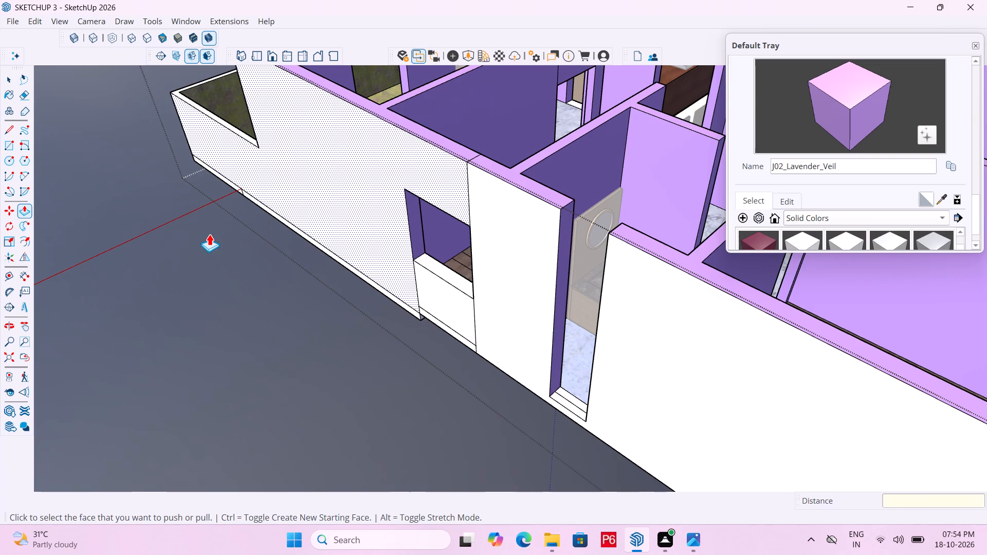
{"action": "scroll", "coordinate": [209, 234], "scroll_direction": "down", "scroll_amount": 7}
{"action": "middle_click_drag", "start_coordinate": [355, 242], "coordinate": [429, 240]}
{"action": "middle_click_drag", "start_coordinate": [417, 238], "coordinate": [413, 236]}
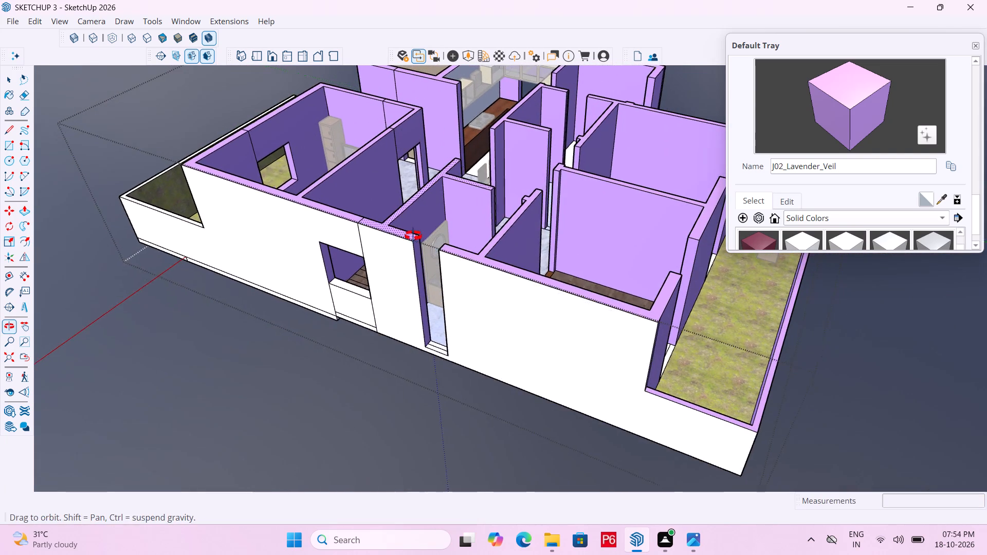
{"action": "middle_click_drag", "start_coordinate": [413, 236], "coordinate": [399, 226]}
{"action": "scroll", "coordinate": [399, 226], "scroll_direction": "up", "scroll_amount": 6}
{"action": "scroll", "coordinate": [459, 372], "scroll_direction": "up", "scroll_amount": 10}
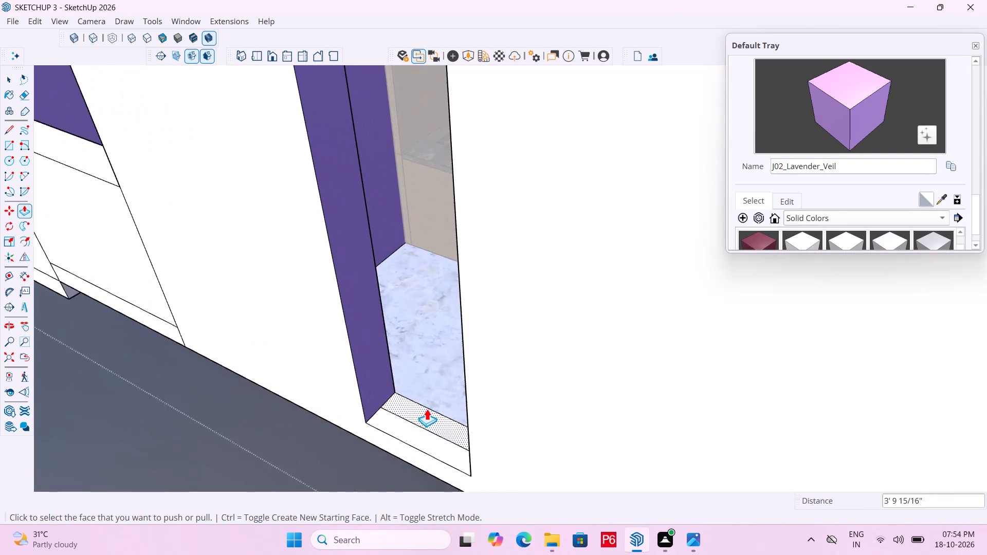
{"action": "scroll", "coordinate": [427, 409], "scroll_direction": "up", "scroll_amount": 2}
{"action": "scroll", "coordinate": [459, 287], "scroll_direction": "down", "scroll_amount": 5}
{"action": "middle_click_drag", "start_coordinate": [423, 362], "coordinate": [402, 402]}
{"action": "key", "text": "e"}
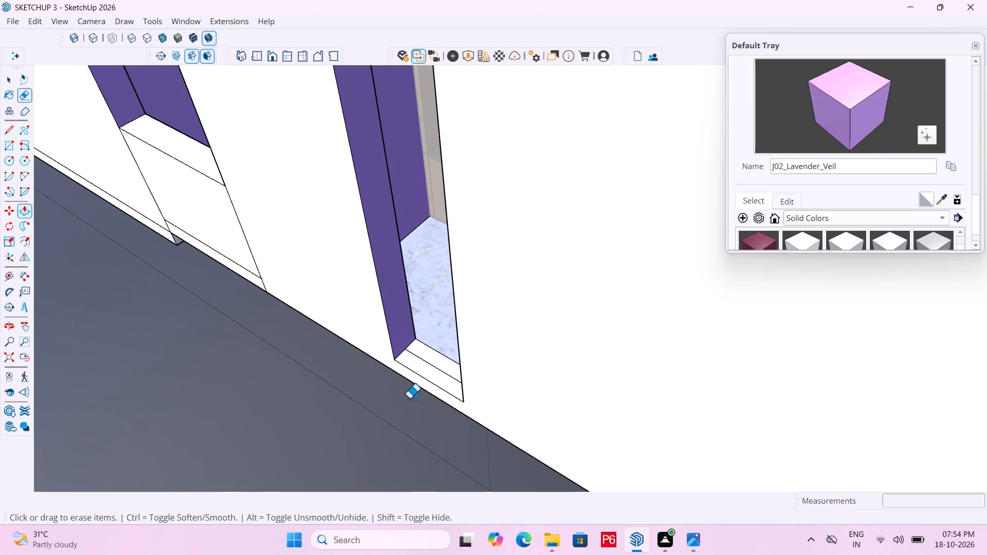
{"action": "left_click", "coordinate": [429, 366]}
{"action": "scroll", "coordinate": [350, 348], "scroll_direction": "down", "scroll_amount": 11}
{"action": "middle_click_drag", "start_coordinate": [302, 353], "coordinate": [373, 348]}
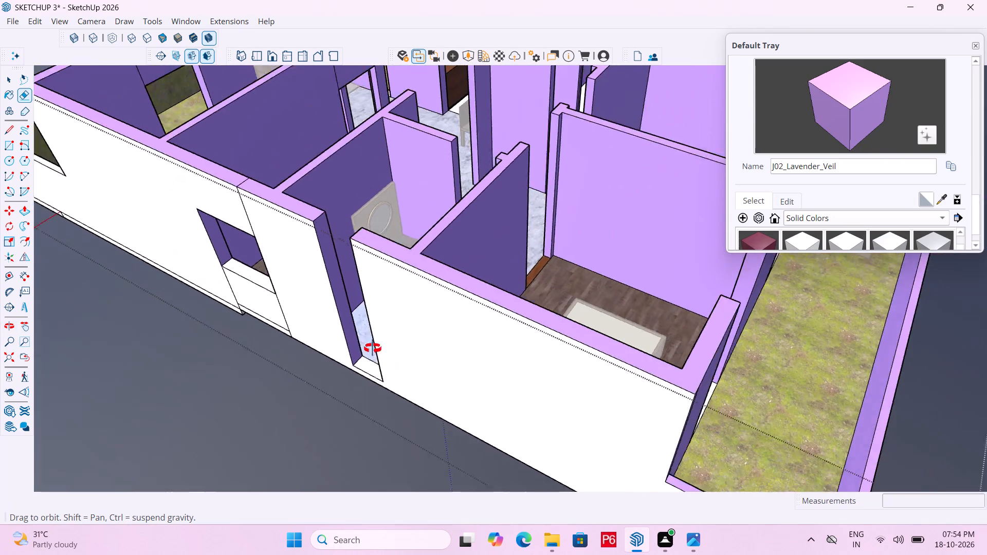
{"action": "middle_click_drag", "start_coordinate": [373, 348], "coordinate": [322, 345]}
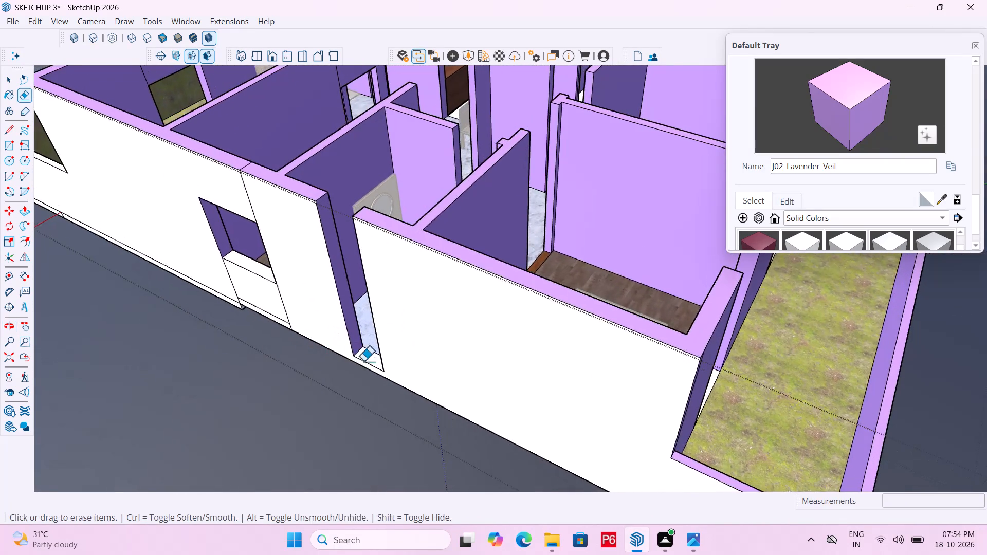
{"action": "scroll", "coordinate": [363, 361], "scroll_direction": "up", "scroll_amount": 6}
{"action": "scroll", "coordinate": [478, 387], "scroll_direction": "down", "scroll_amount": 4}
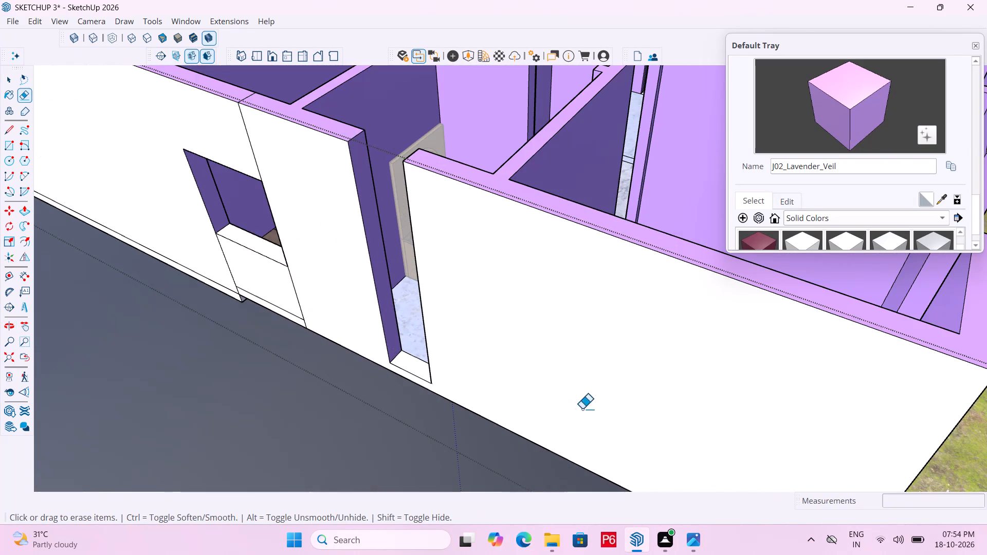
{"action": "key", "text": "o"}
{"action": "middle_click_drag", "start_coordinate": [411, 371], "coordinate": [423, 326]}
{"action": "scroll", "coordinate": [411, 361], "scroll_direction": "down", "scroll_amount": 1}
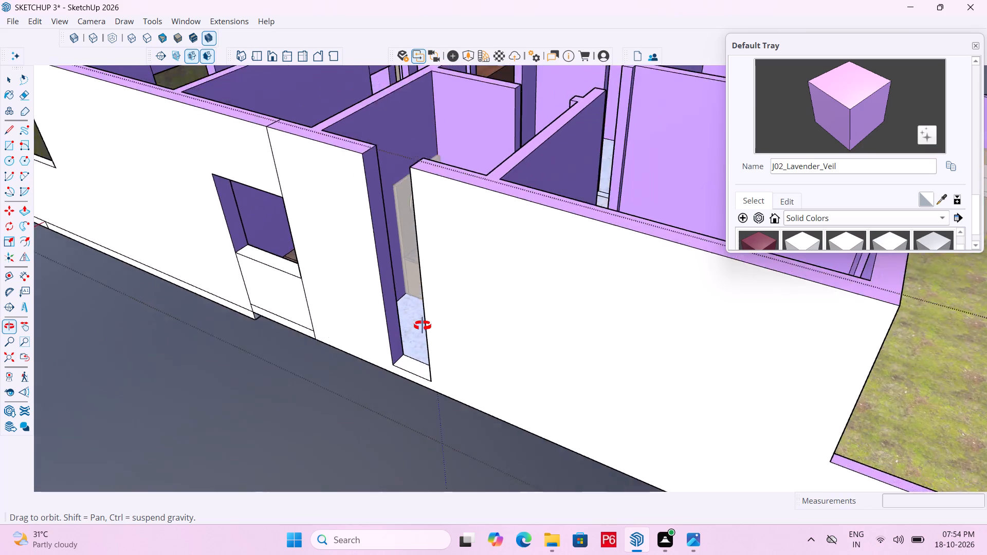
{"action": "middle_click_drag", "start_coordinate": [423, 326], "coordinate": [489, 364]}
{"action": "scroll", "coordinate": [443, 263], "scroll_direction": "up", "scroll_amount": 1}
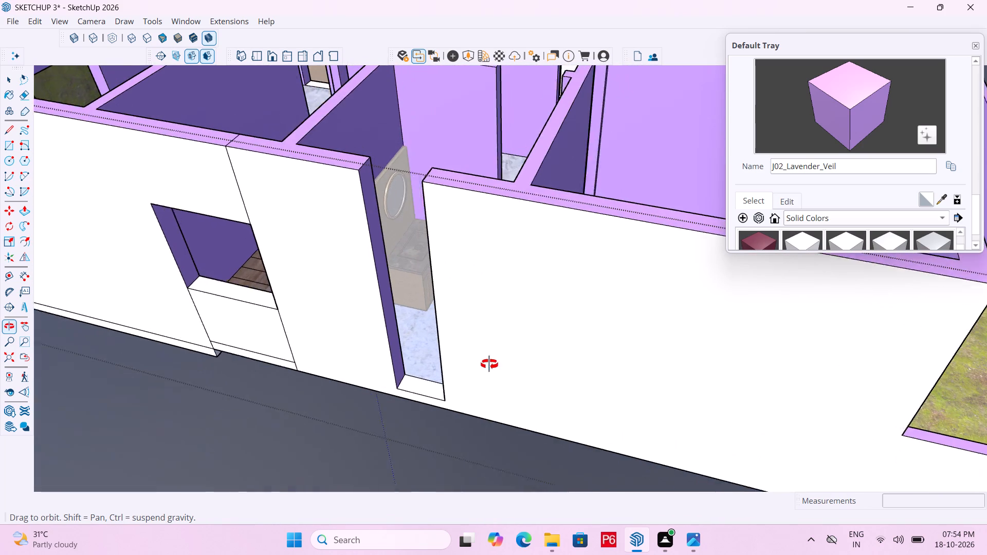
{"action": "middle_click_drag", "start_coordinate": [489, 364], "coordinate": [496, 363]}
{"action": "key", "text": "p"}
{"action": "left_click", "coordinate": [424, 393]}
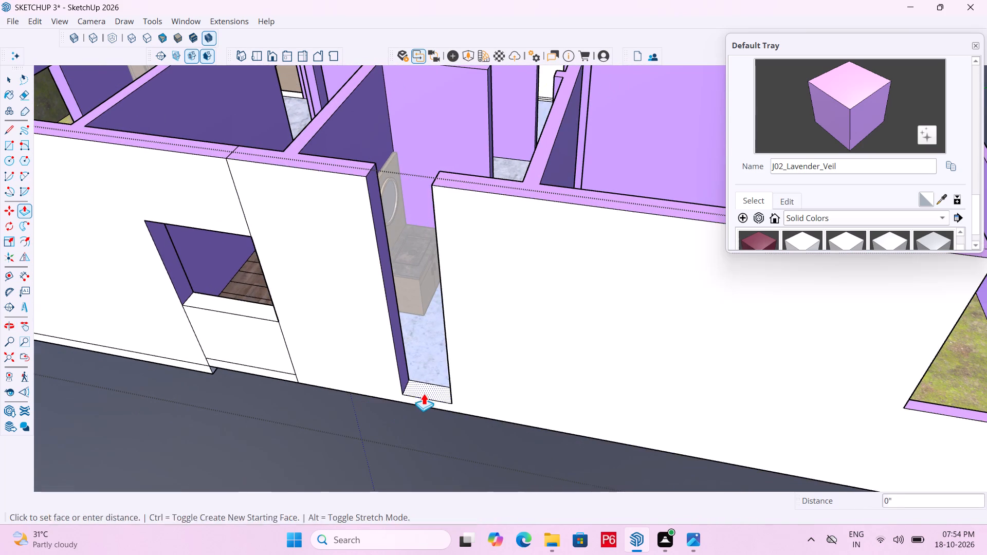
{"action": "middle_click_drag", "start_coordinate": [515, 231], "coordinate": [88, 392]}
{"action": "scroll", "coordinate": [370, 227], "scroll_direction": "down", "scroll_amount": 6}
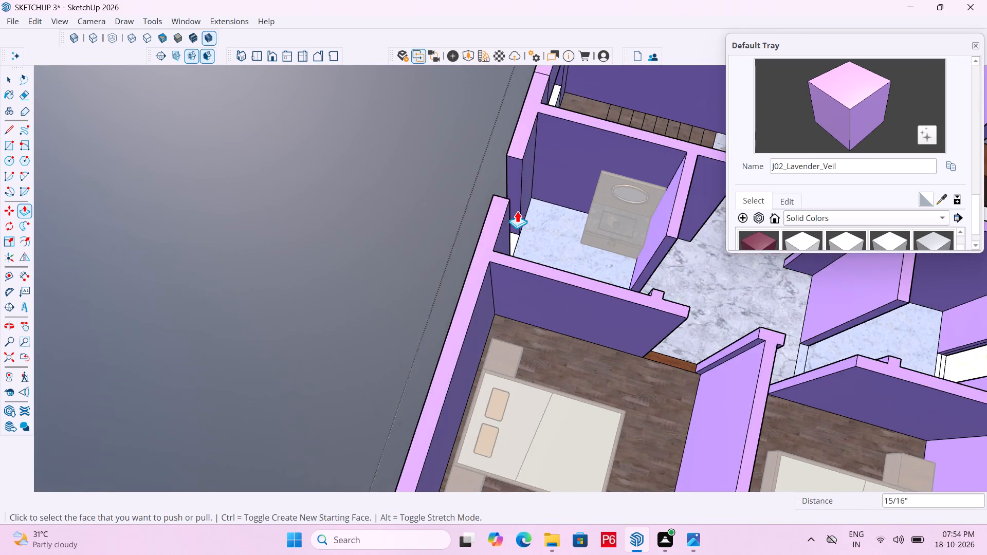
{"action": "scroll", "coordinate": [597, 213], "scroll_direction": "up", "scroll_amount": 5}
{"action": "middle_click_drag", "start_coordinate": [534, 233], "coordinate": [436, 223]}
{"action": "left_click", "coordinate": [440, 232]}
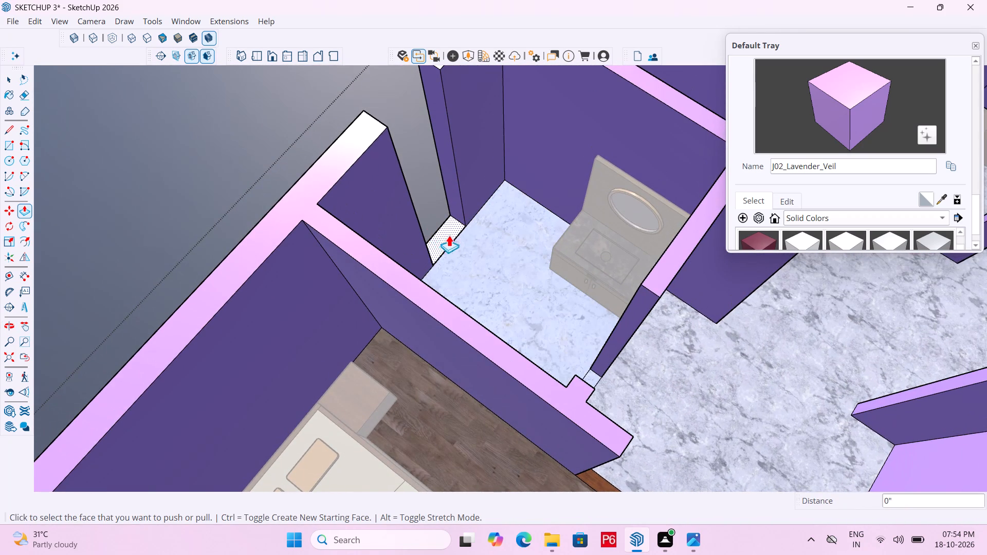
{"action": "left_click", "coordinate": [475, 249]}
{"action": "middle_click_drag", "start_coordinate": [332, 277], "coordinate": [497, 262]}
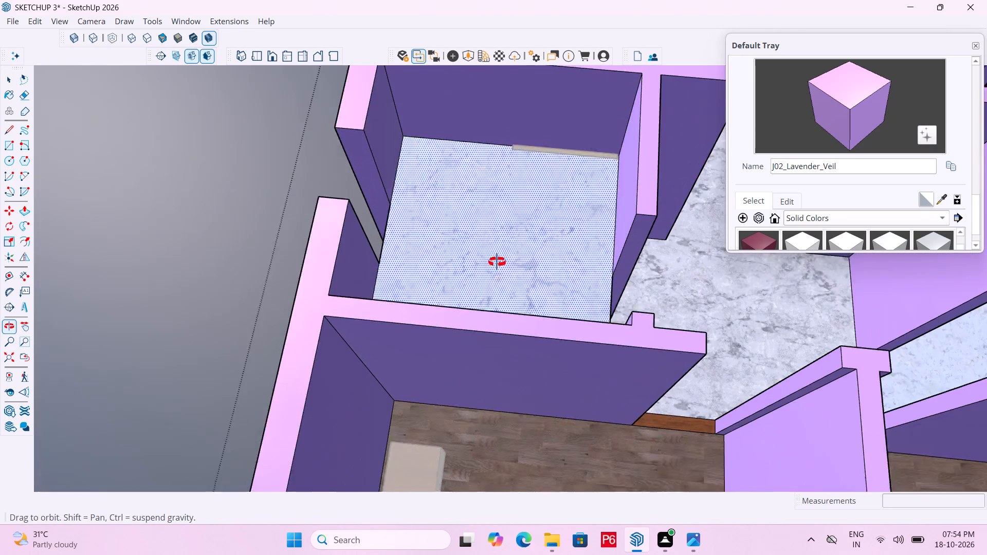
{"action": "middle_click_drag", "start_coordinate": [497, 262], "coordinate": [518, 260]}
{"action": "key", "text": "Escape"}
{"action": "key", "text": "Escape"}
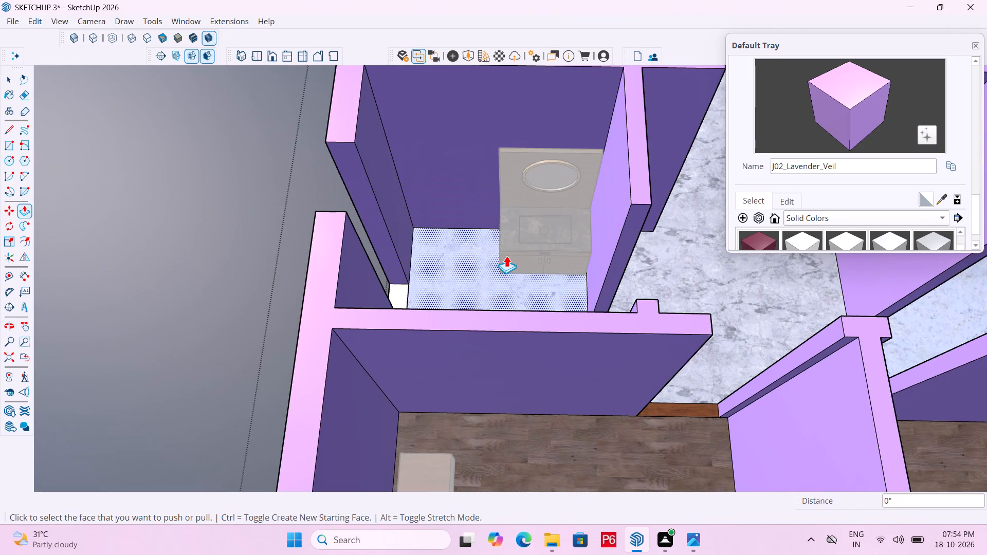
Save the model with the cleaned-up sill of the tall narrow opening.
{"action": "key", "text": "ctrl+s"}
{"action": "key", "text": "ctrl+s"}
{"action": "key", "text": "ctrl+s"}
{"action": "key", "text": "ctrl+s"}
{"action": "key", "text": "ctrl+s"}
{"action": "key", "text": "ctrl+s"}
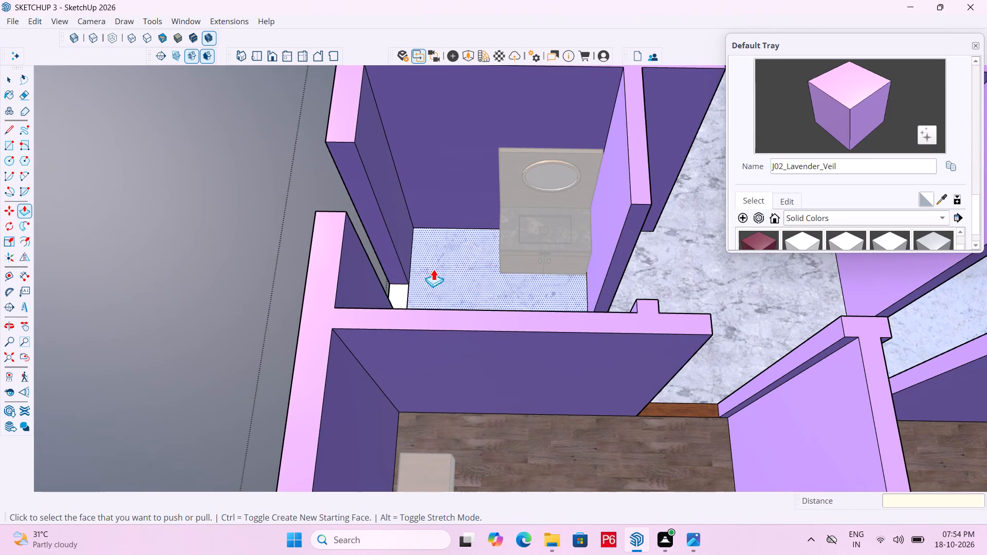
Push/Pull the sill face of the tall narrow opening up 7'.
{"action": "scroll", "coordinate": [491, 242], "scroll_direction": "down", "scroll_amount": 6}
{"action": "middle_click_drag", "start_coordinate": [415, 295], "coordinate": [726, 285]}
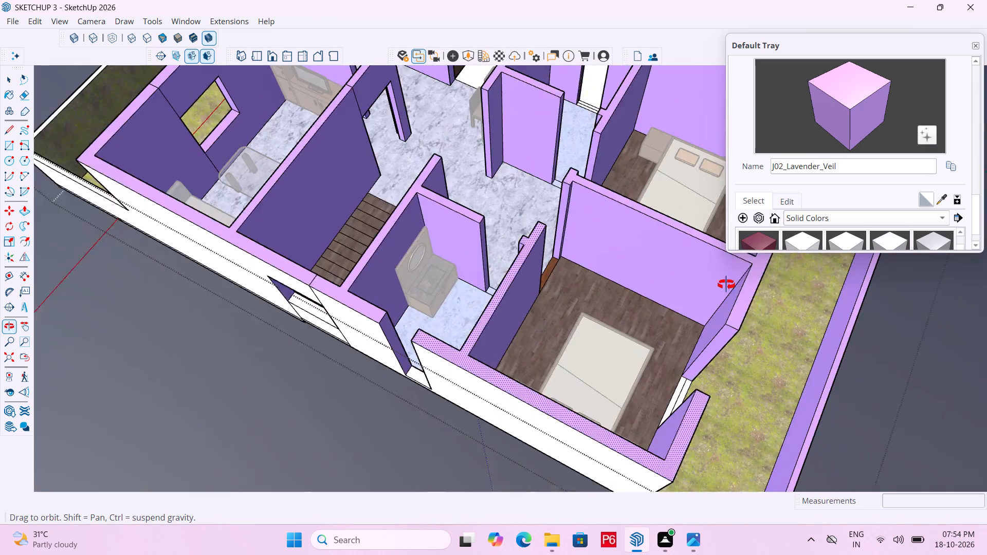
{"action": "middle_click_drag", "start_coordinate": [726, 285], "coordinate": [636, 270]}
{"action": "scroll", "coordinate": [372, 403], "scroll_direction": "up", "scroll_amount": 6}
{"action": "scroll", "coordinate": [416, 342], "scroll_direction": "up", "scroll_amount": 7}
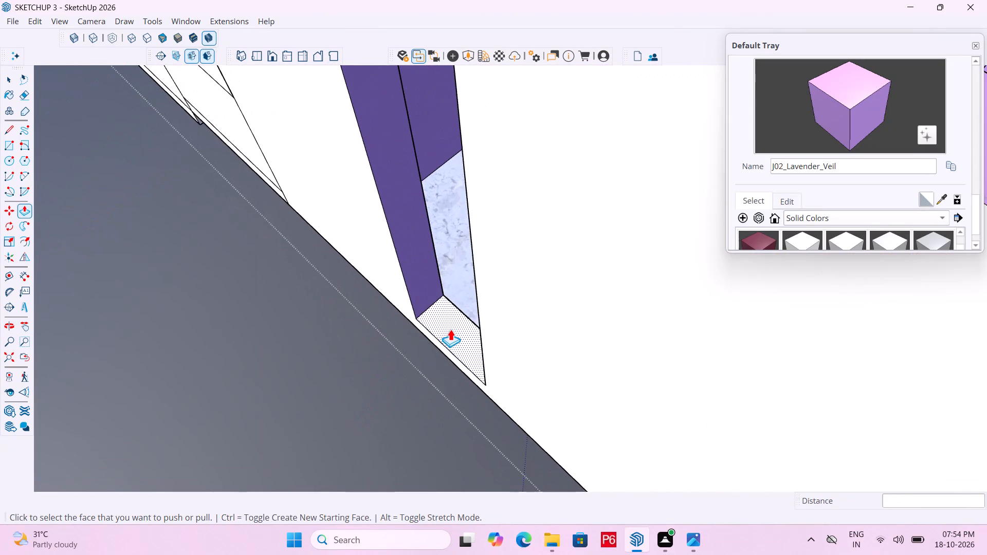
{"action": "left_click", "coordinate": [451, 329]}
{"action": "scroll", "coordinate": [494, 247], "scroll_direction": "down", "scroll_amount": 2}
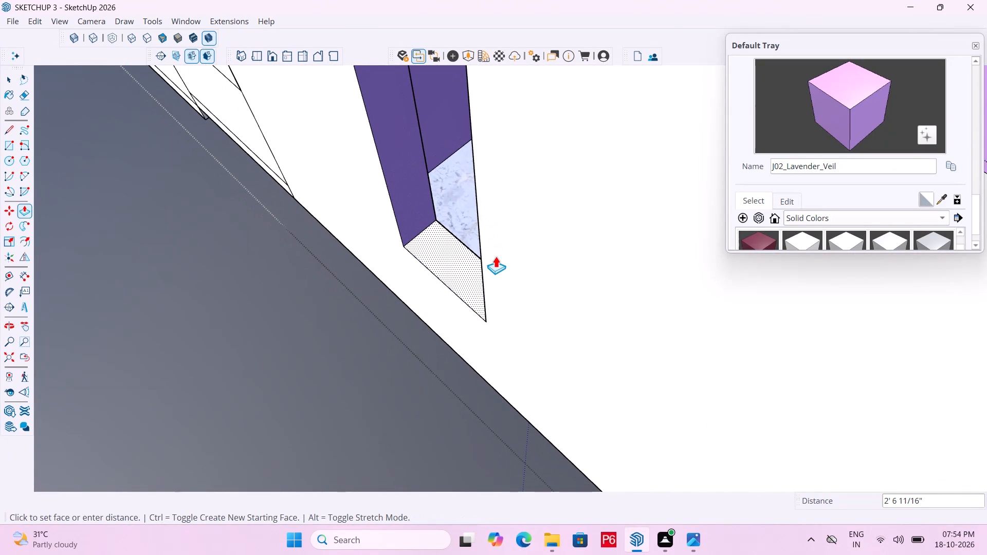
{"action": "type", "text": "7'"}
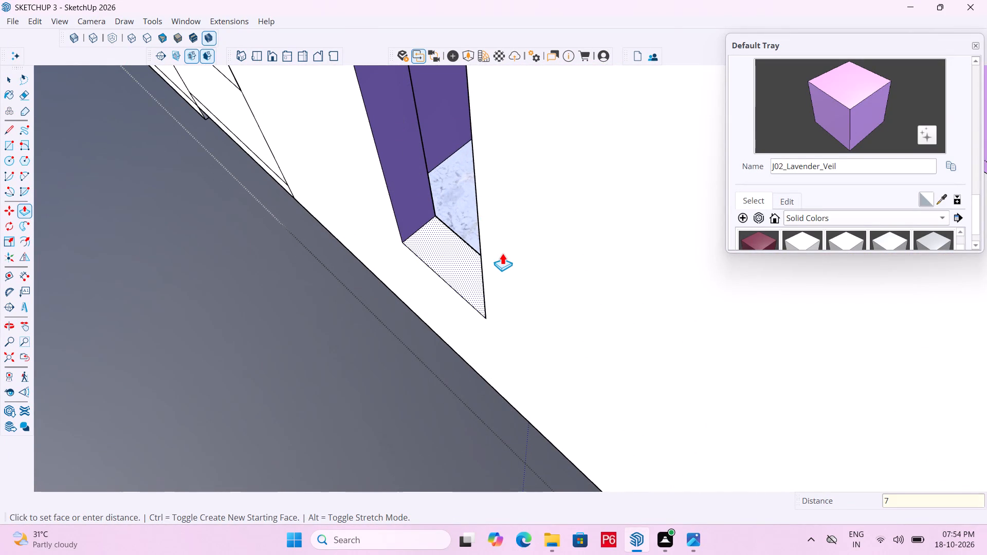
{"action": "key", "text": "Return"}
Push/Pull the raised sill up another 2' from a new starting face, forming a separate window panel.
{"action": "scroll", "coordinate": [429, 290], "scroll_direction": "down", "scroll_amount": 7}
{"action": "middle_click_drag", "start_coordinate": [445, 185], "coordinate": [527, 112]}
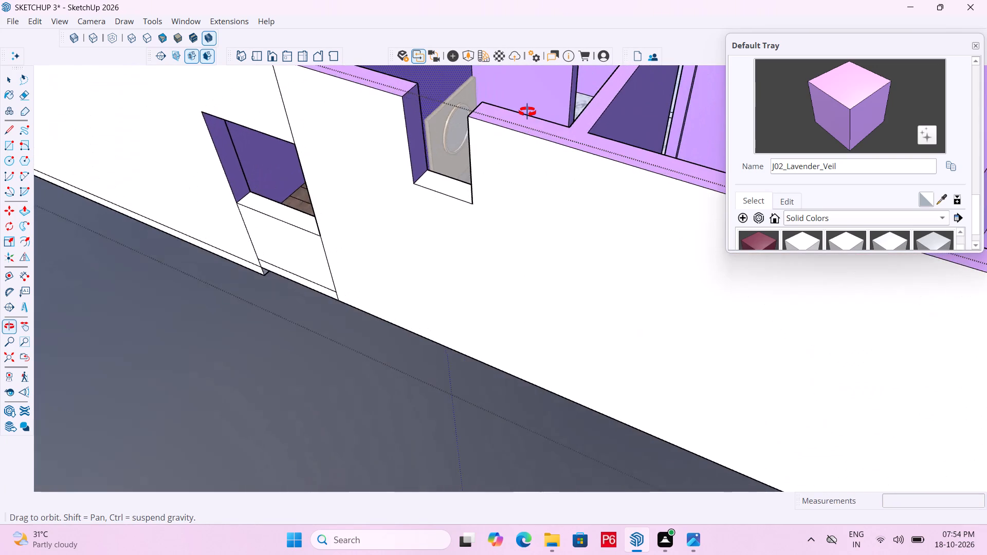
{"action": "middle_click_drag", "start_coordinate": [527, 112], "coordinate": [528, 112]}
{"action": "scroll", "coordinate": [392, 277], "scroll_direction": "down", "scroll_amount": 3}
{"action": "middle_click_drag", "start_coordinate": [451, 154], "coordinate": [427, 165]}
{"action": "scroll", "coordinate": [432, 285], "scroll_direction": "down", "scroll_amount": 5}
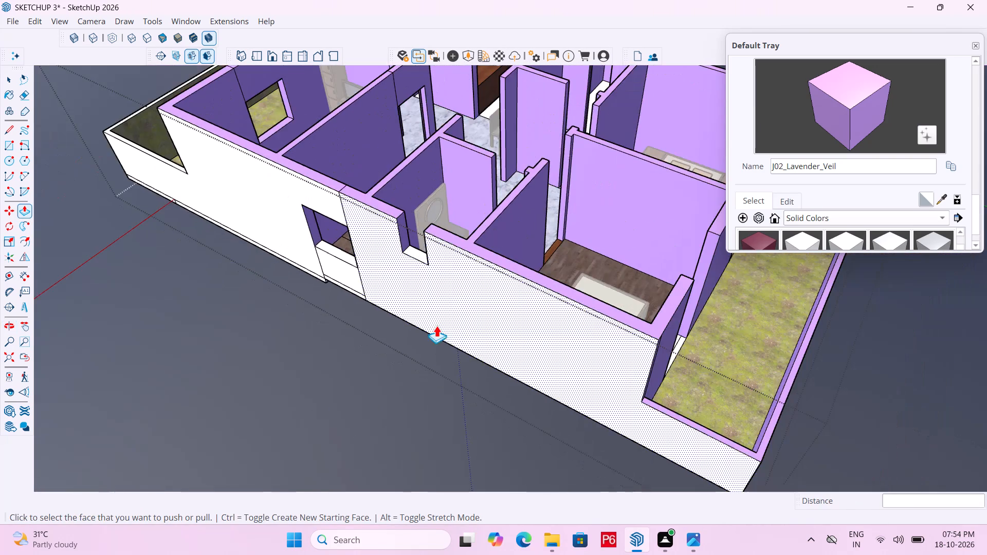
{"action": "middle_click_drag", "start_coordinate": [421, 202], "coordinate": [365, 125]}
{"action": "scroll", "coordinate": [365, 125], "scroll_direction": "up", "scroll_amount": 13}
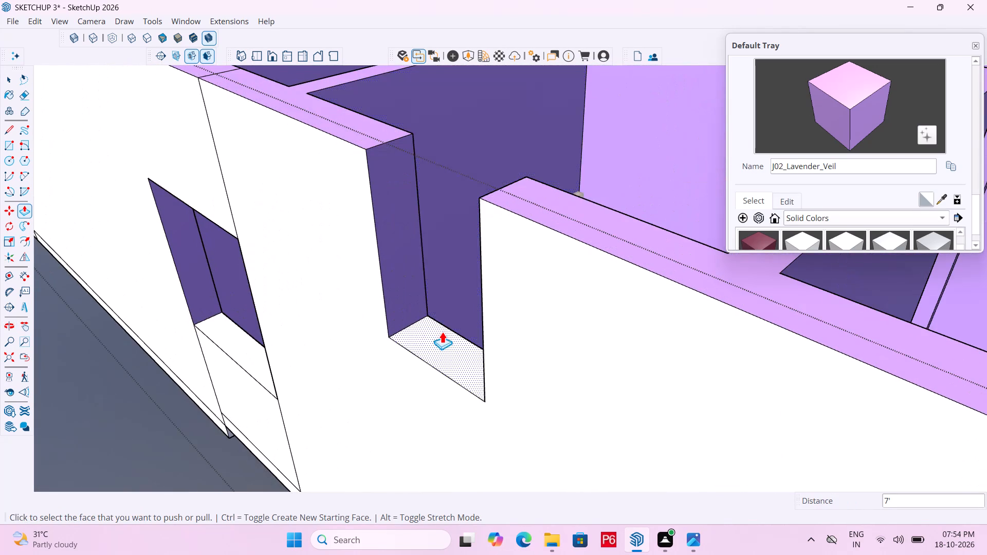
{"action": "left_click", "coordinate": [442, 339]}
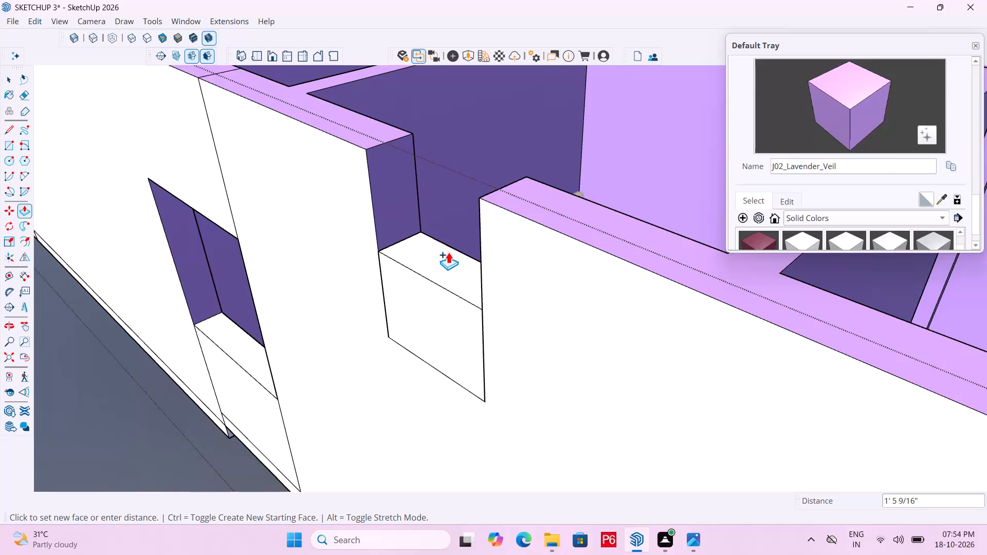
{"action": "type", "text": "2'"}
{"action": "key", "text": "Return"}
Push/Pull the window panel's top face up about 11" from a new starting face to meet the top of the wall.
{"action": "left_click", "coordinate": [453, 234]}
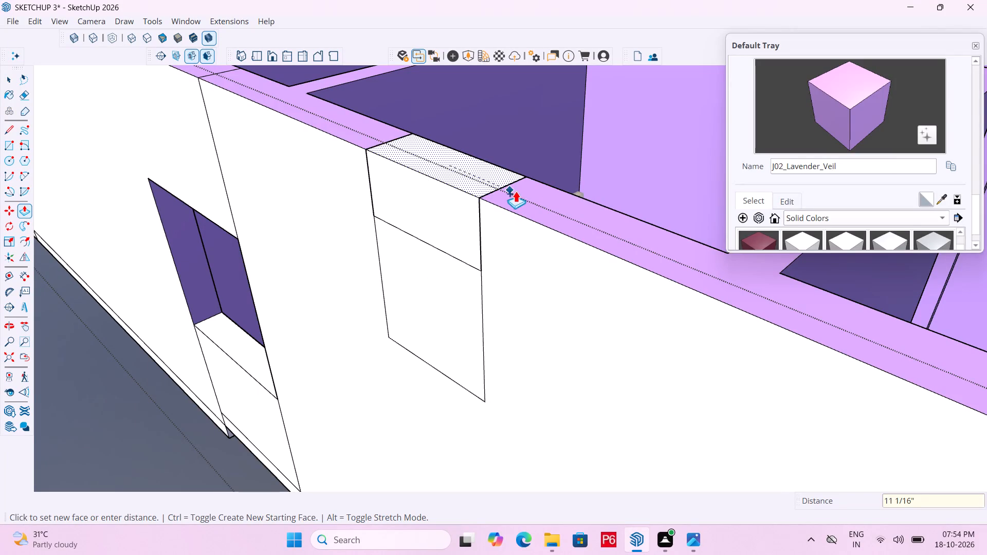
{"action": "left_click", "coordinate": [530, 201]}
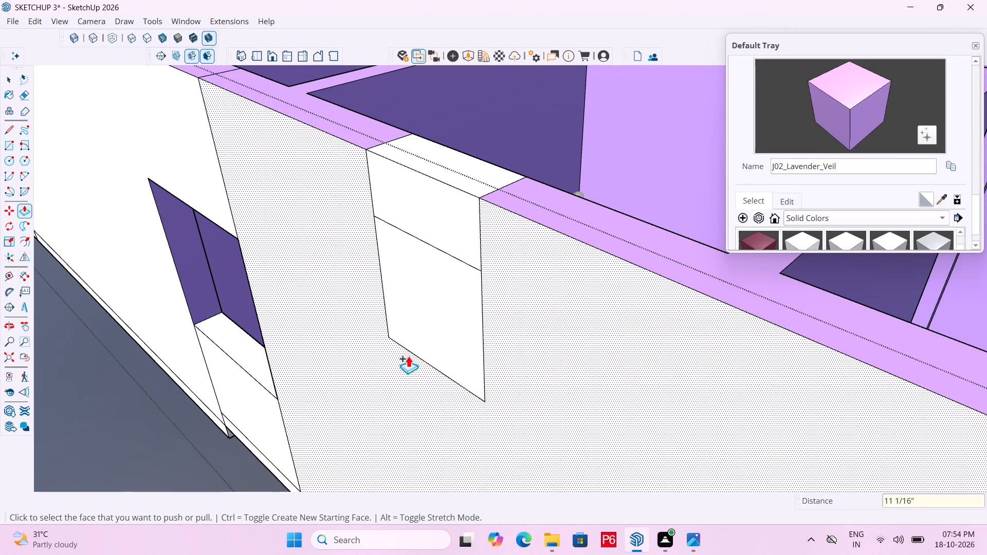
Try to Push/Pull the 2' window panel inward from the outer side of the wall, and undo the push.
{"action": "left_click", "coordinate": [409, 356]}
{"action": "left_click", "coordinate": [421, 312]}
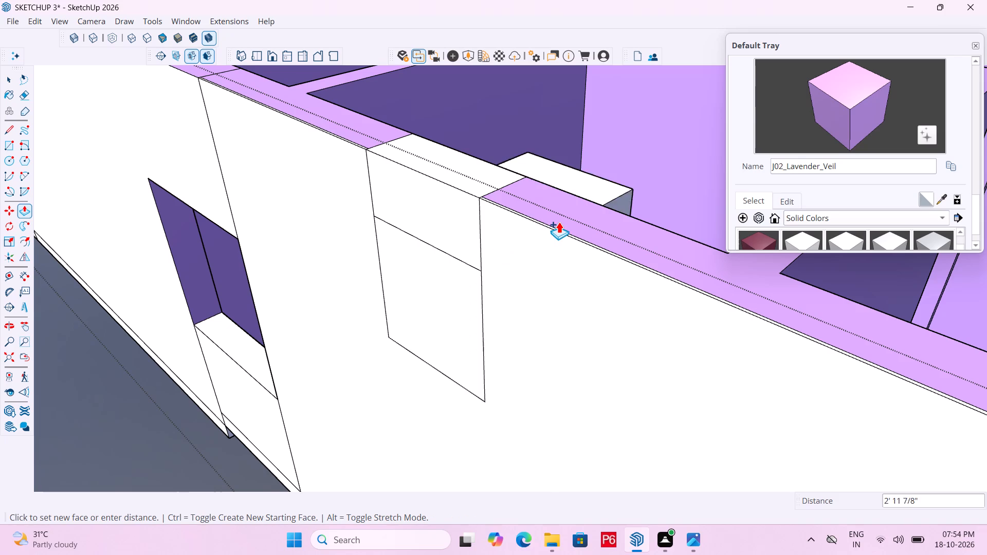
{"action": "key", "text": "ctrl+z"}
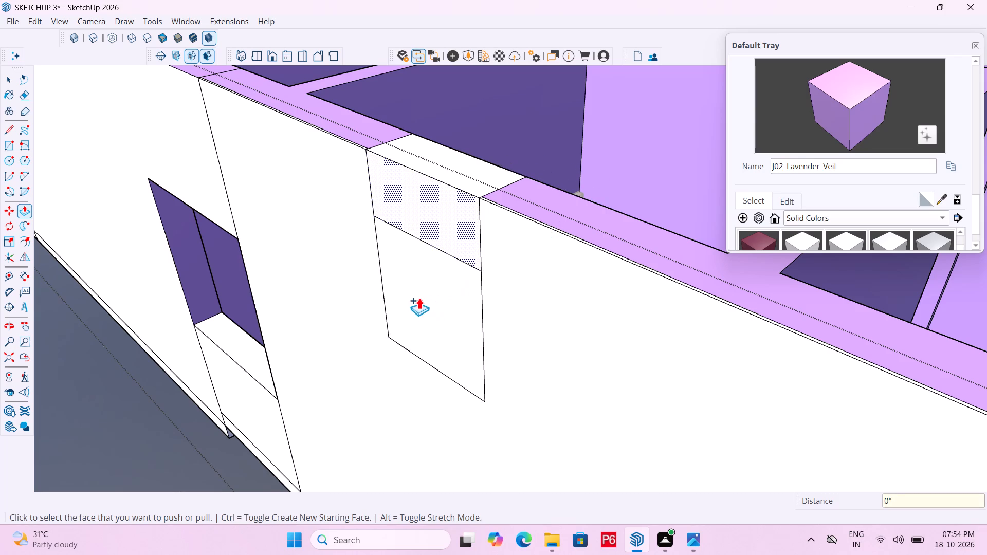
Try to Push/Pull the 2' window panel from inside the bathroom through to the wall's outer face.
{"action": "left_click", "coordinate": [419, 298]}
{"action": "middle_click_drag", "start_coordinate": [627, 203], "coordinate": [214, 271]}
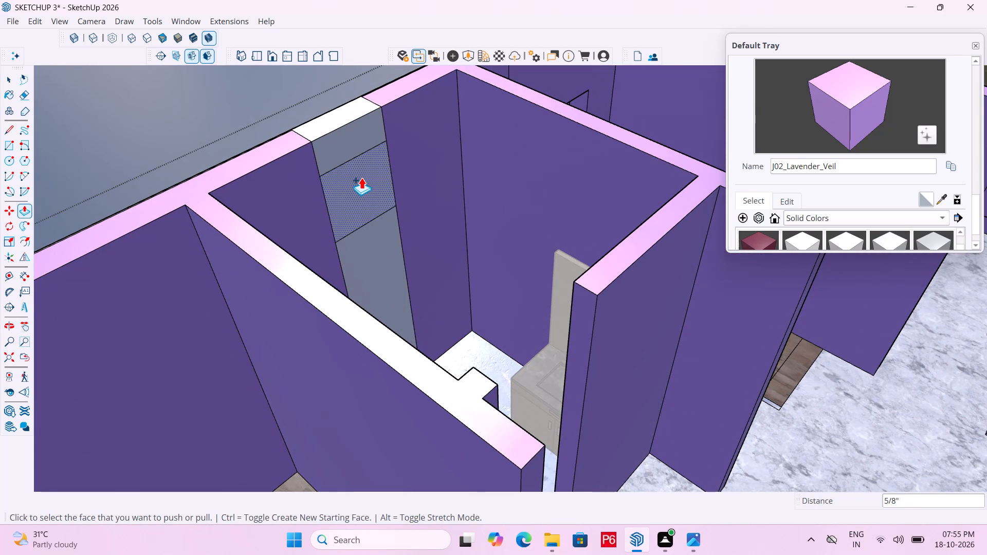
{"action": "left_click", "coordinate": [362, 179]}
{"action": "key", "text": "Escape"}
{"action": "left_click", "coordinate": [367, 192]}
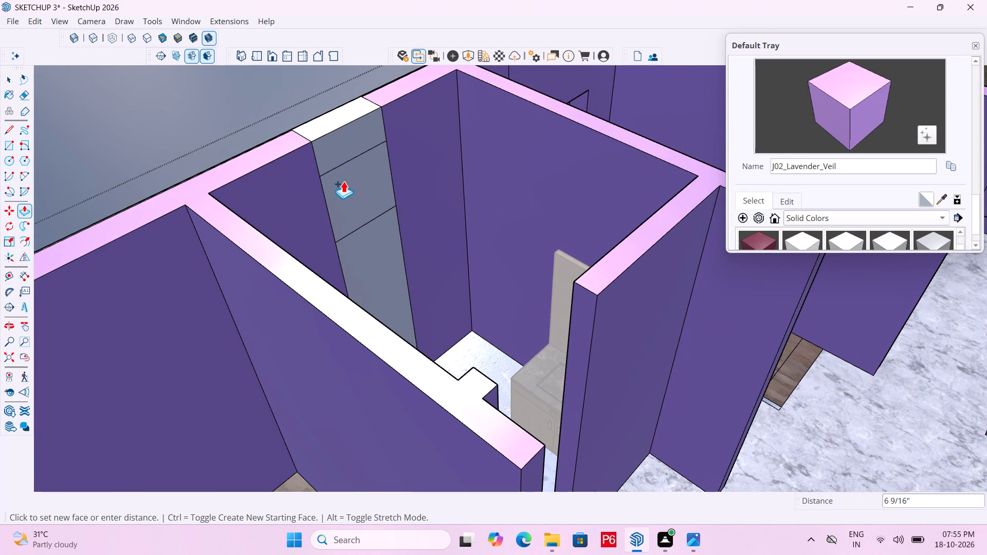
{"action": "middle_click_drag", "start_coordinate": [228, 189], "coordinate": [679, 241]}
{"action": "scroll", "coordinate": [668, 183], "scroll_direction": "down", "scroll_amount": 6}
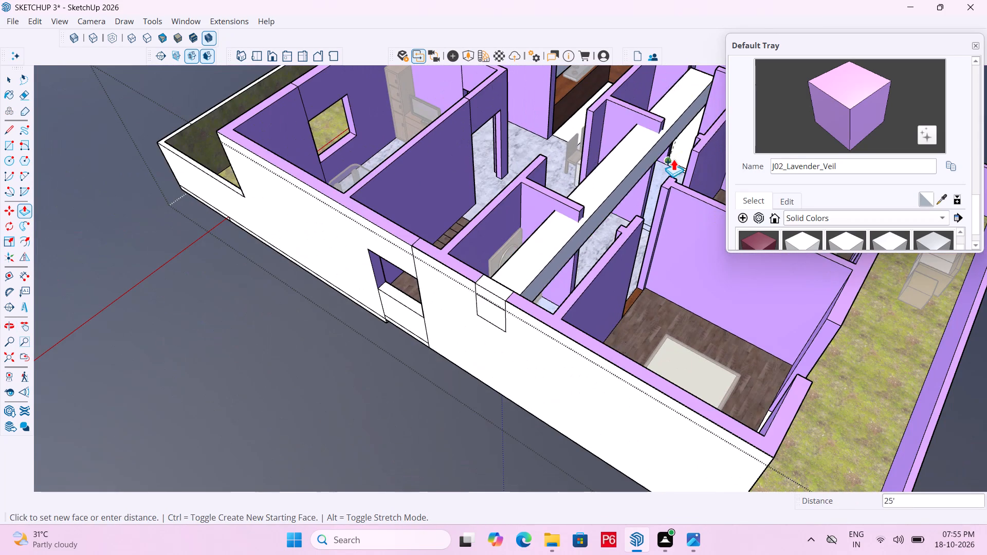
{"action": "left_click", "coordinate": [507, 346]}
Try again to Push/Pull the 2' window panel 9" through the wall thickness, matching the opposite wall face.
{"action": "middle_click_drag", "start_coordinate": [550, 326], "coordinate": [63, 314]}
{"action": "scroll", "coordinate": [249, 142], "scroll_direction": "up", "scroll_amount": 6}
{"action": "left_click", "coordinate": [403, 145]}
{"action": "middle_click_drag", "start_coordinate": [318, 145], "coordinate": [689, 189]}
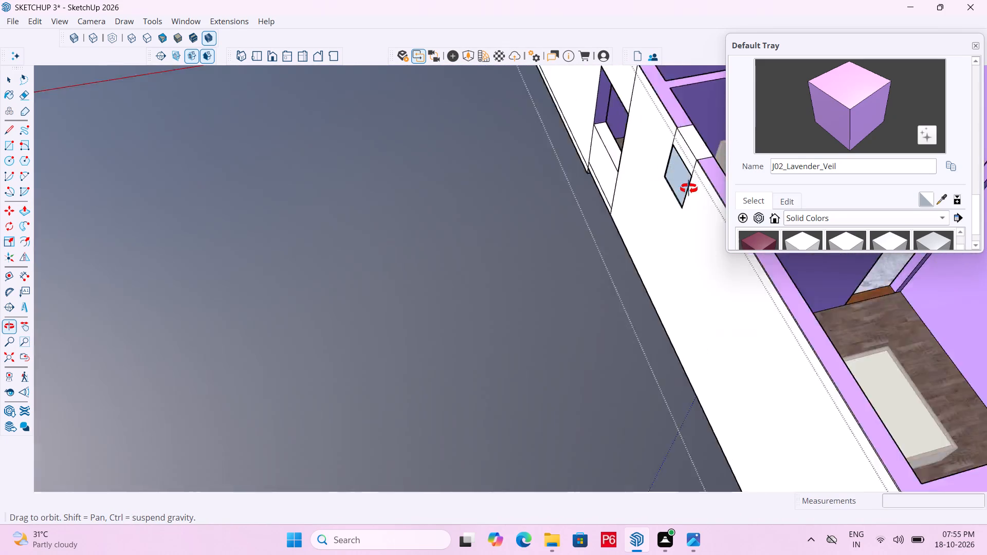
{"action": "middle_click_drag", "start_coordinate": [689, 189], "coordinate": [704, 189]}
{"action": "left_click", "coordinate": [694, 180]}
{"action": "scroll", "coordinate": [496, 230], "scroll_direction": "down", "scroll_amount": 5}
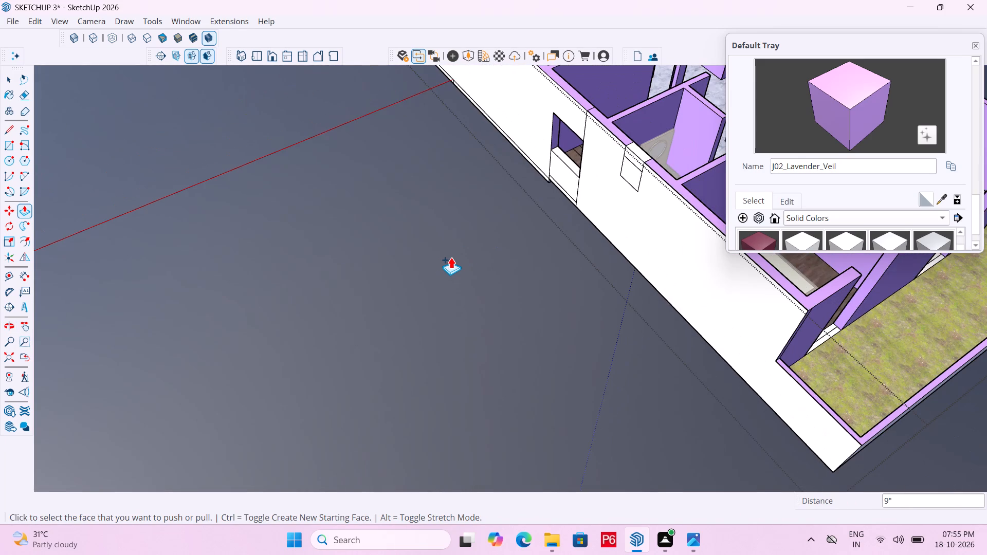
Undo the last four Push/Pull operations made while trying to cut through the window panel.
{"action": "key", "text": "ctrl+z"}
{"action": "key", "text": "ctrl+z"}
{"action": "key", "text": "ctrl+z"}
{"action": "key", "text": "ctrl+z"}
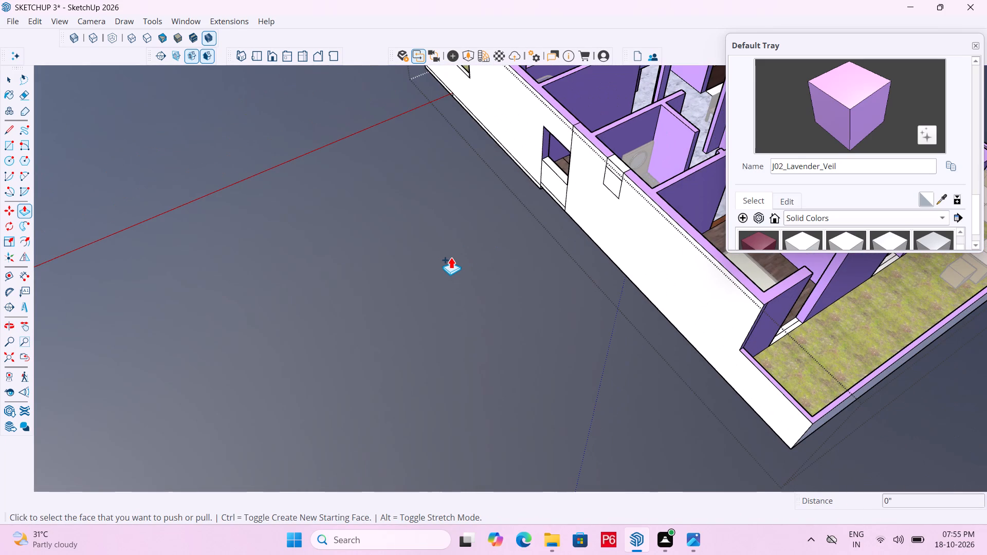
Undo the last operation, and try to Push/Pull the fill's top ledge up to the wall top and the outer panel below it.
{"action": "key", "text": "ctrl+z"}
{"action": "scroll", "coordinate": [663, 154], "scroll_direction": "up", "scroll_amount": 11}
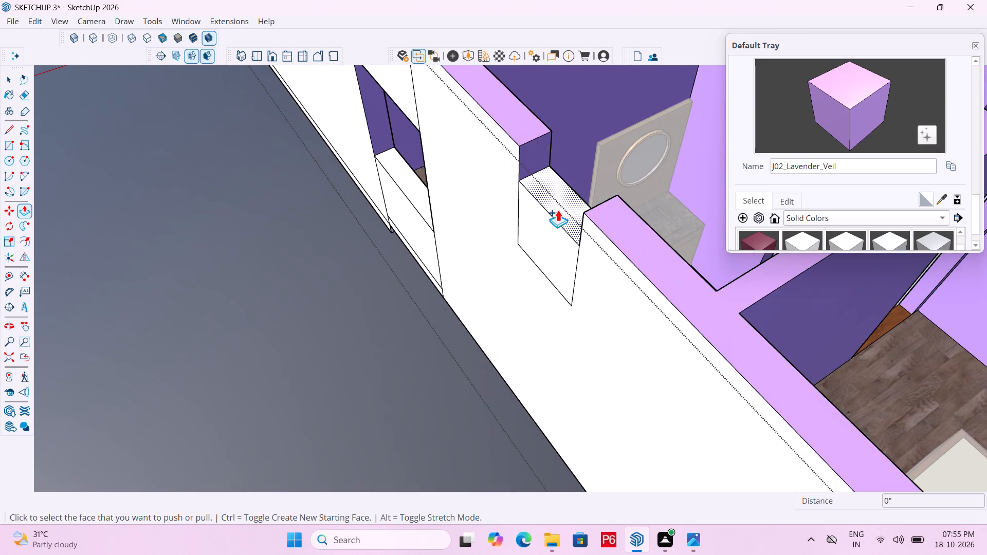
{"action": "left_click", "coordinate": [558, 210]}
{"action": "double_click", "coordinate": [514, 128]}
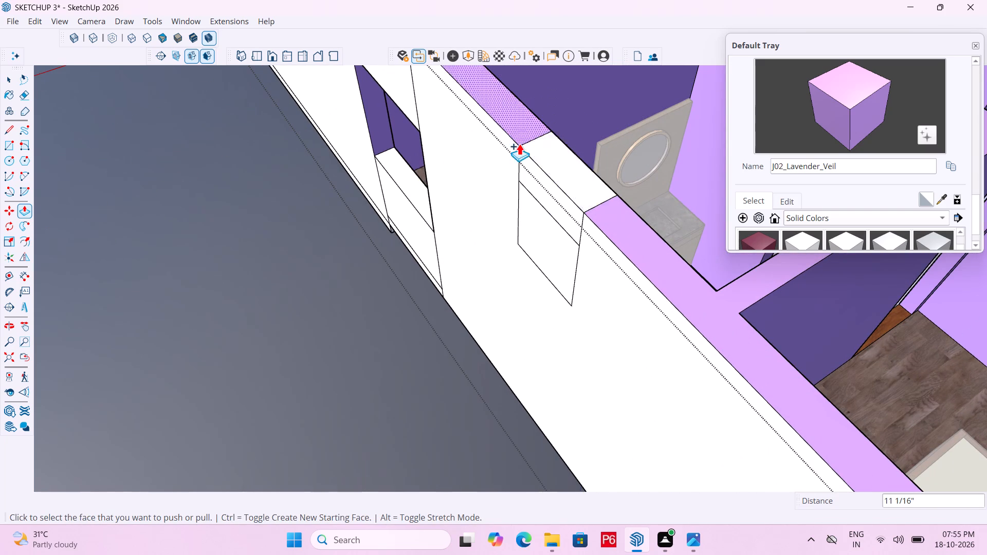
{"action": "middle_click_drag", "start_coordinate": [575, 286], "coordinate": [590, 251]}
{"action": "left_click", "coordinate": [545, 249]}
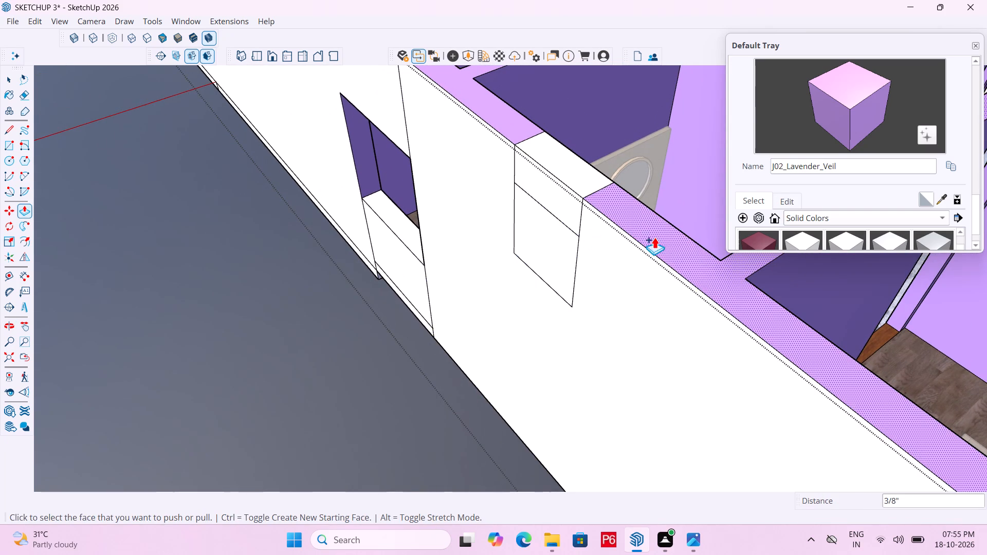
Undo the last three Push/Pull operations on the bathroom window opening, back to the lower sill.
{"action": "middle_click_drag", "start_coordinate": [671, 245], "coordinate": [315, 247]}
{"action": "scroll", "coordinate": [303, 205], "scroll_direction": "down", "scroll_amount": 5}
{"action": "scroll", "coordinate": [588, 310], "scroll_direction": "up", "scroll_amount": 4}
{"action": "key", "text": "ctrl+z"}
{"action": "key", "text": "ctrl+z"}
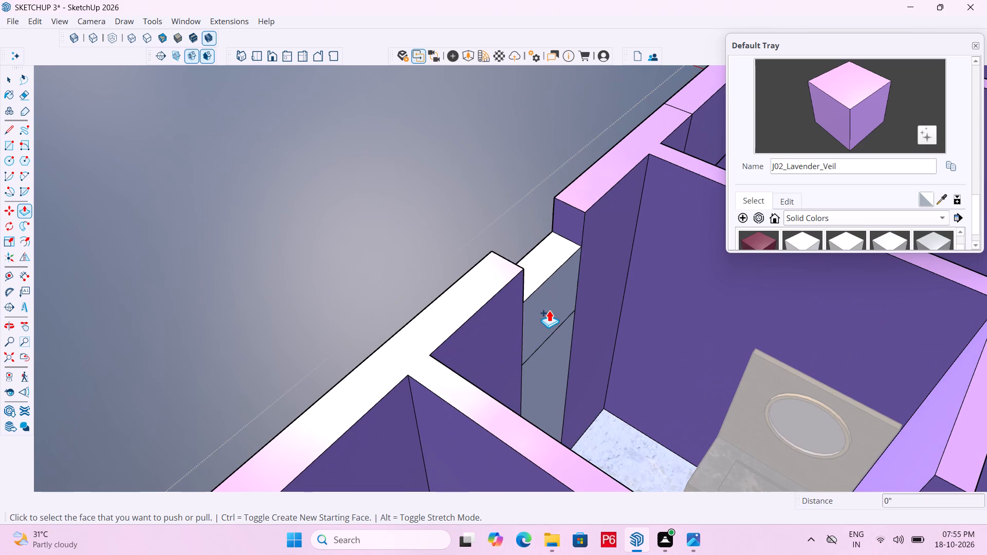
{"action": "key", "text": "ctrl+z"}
Place a Tape Measure guide 2' above the sill on the side face of the bathroom window opening.
{"action": "middle_click_drag", "start_coordinate": [527, 326], "coordinate": [442, 317]}
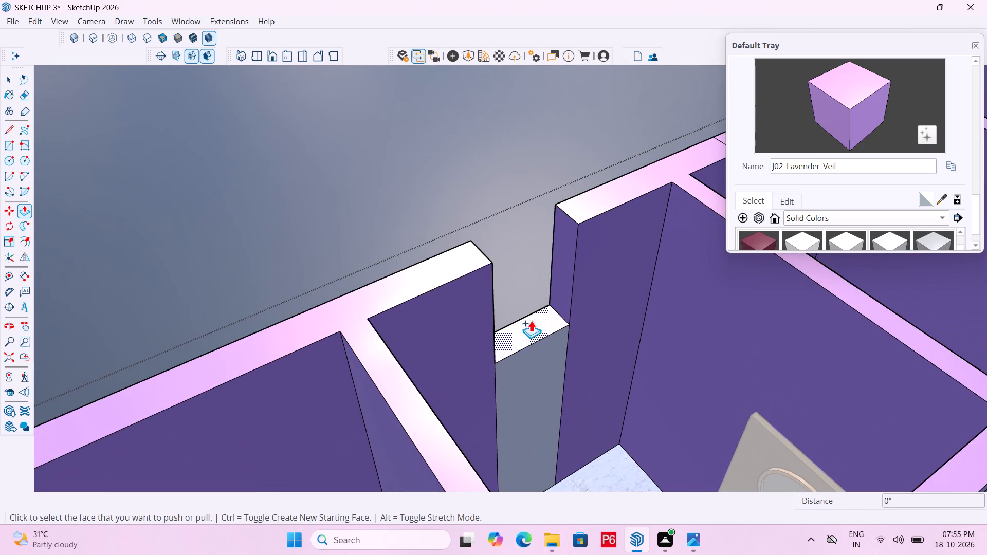
{"action": "scroll", "coordinate": [548, 225], "scroll_direction": "up", "scroll_amount": 2}
{"action": "middle_click_drag", "start_coordinate": [553, 215], "coordinate": [577, 164]}
{"action": "scroll", "coordinate": [489, 410], "scroll_direction": "up", "scroll_amount": 5}
{"action": "scroll", "coordinate": [580, 375], "scroll_direction": "down", "scroll_amount": 4}
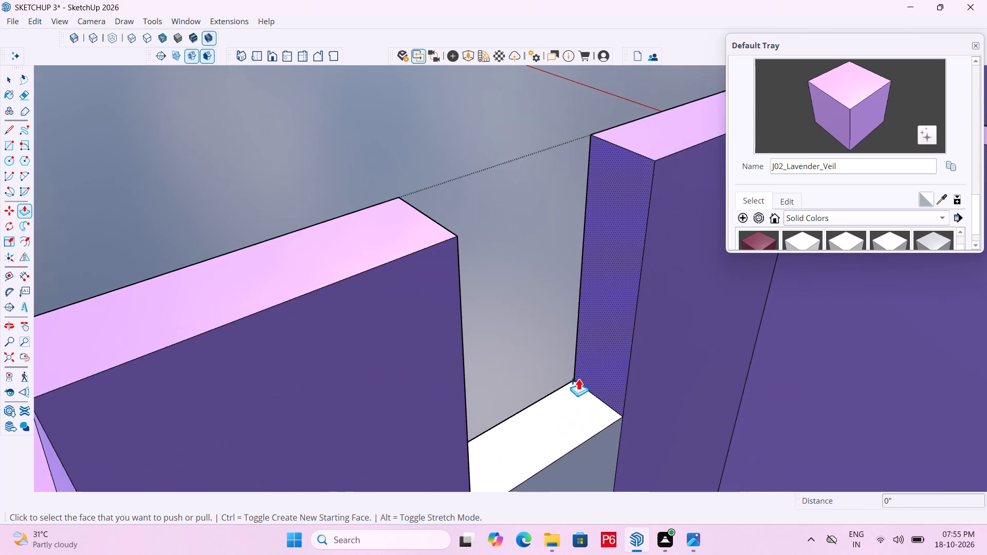
{"action": "key", "text": "t"}
{"action": "left_click", "coordinate": [600, 400]}
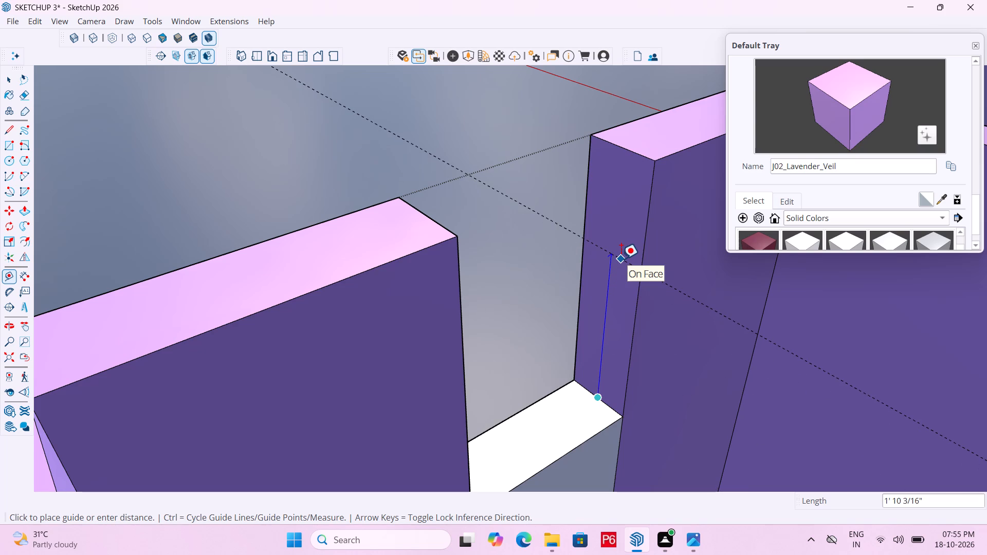
{"action": "type", "text": "2'"}
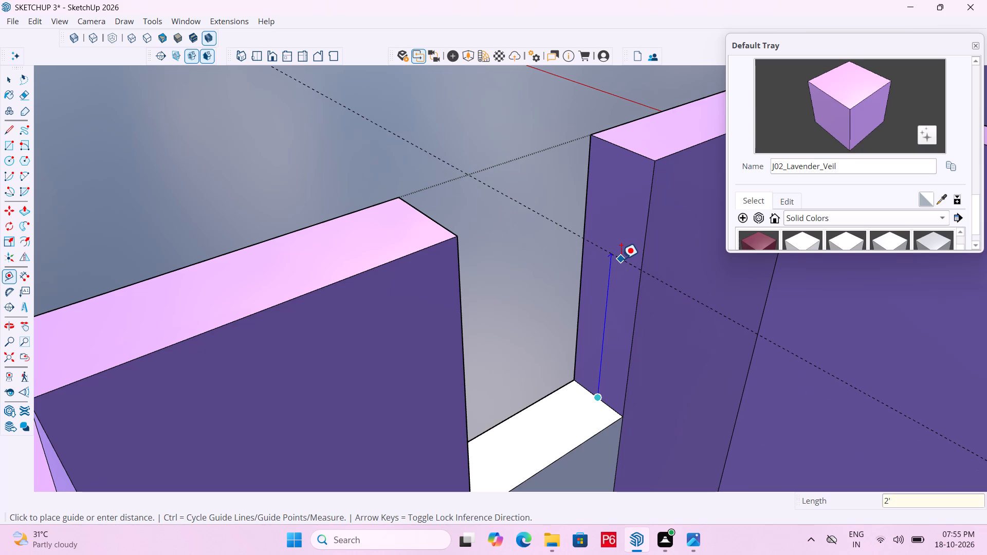
{"action": "key", "text": "Return"}
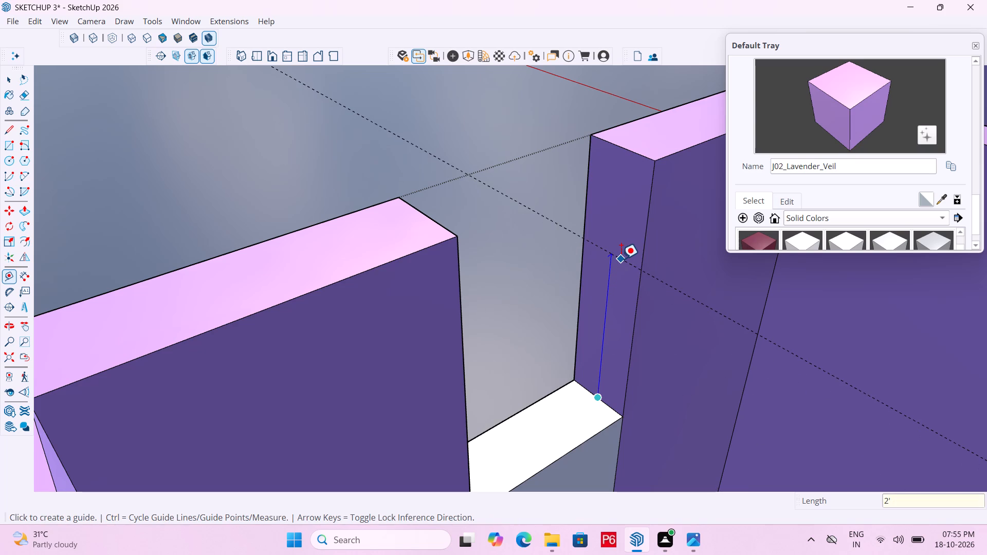
Draw a line along the guide across the opening's side face, from its outer to its inner edge.
{"action": "key", "text": "l"}
{"action": "left_click", "coordinate": [586, 226]}
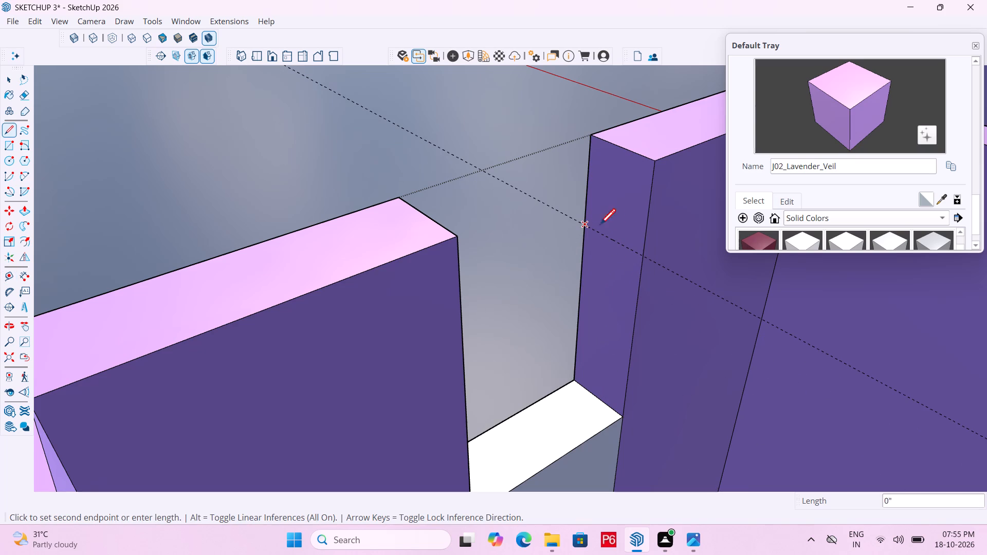
{"action": "left_click", "coordinate": [642, 255]}
{"action": "key", "text": "space"}
Push/Pull the side face above the line across the opening to meet the opposite wall end, closing the wall above the window.
{"action": "key", "text": "p"}
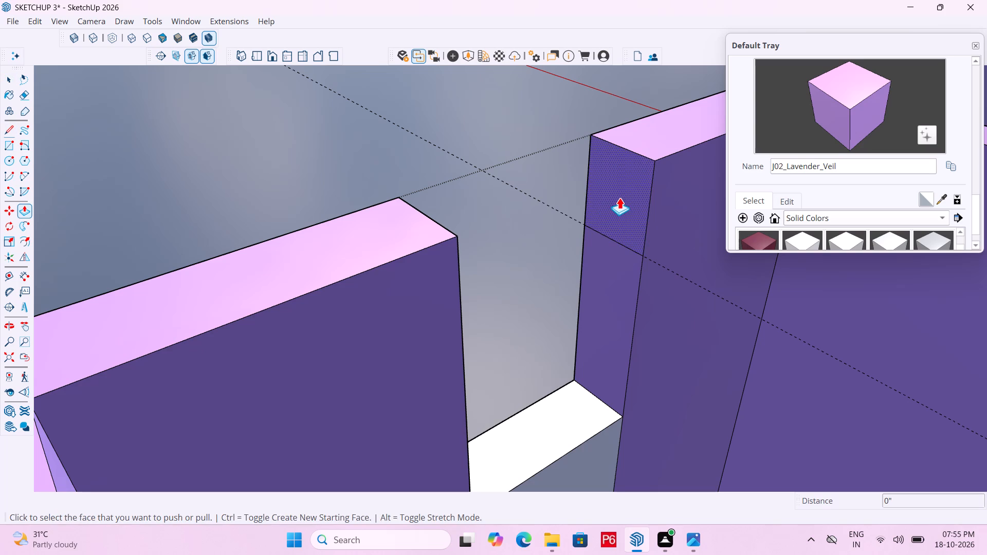
{"action": "left_click", "coordinate": [620, 196]}
{"action": "left_click", "coordinate": [463, 303]}
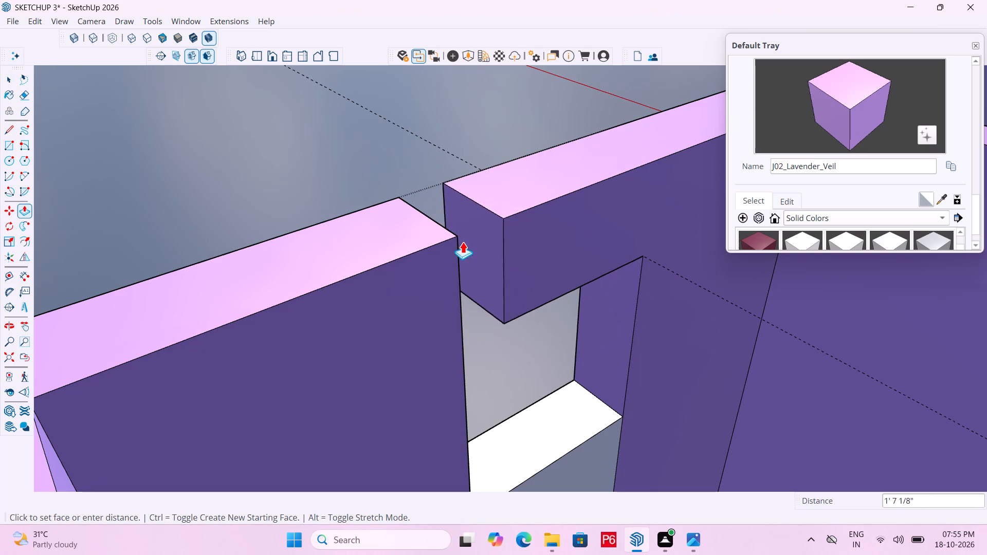
{"action": "left_click", "coordinate": [460, 300]}
{"action": "scroll", "coordinate": [447, 191], "scroll_direction": "down", "scroll_amount": 2}
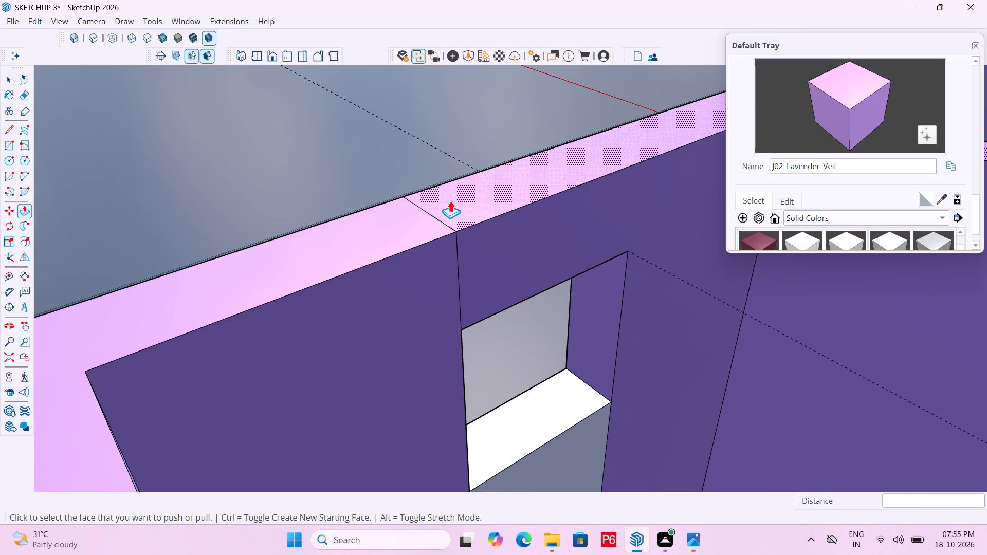
Save the model.
{"action": "key", "text": "ctrl+s"}
{"action": "key", "text": "ctrl+s"}
{"action": "key", "text": "ctrl+s"}
{"action": "key", "text": "ctrl+s"}
{"action": "key", "text": "ctrl+s"}
Erase the guide line passing through the head of the bathroom window.
{"action": "key", "text": "e"}
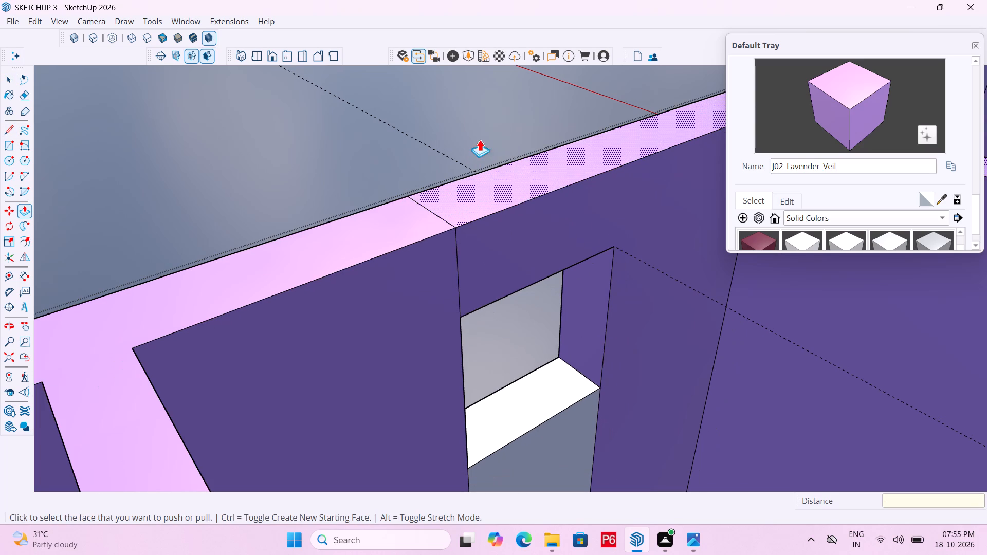
{"action": "left_click_drag", "start_coordinate": [482, 123], "coordinate": [431, 136]}
{"action": "key", "text": "e"}
{"action": "left_click_drag", "start_coordinate": [431, 136], "coordinate": [418, 139]}
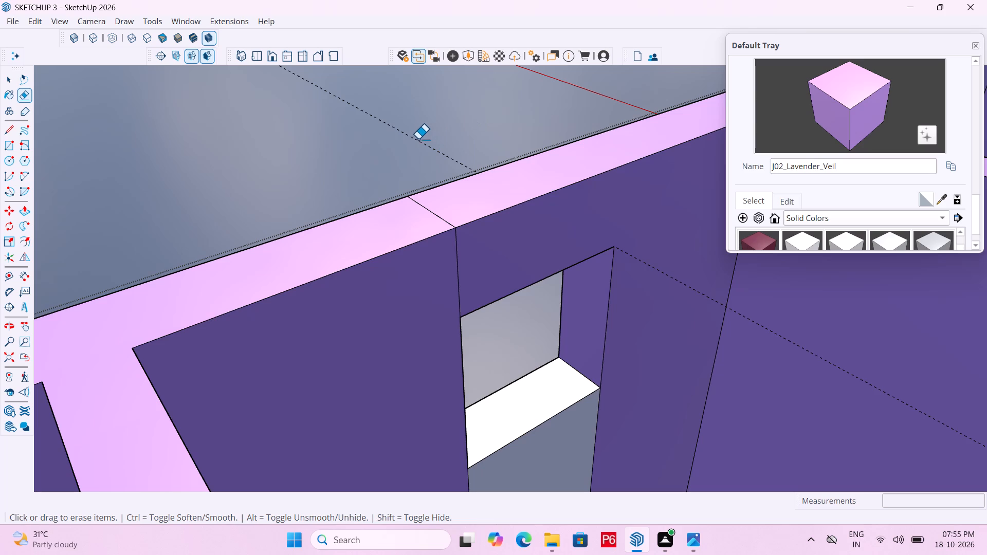
{"action": "left_click_drag", "start_coordinate": [418, 139], "coordinate": [416, 140]}
{"action": "left_click", "coordinate": [416, 140]}
{"action": "scroll", "coordinate": [411, 139], "scroll_direction": "down", "scroll_amount": 5}
Save the model with the guide removed.
{"action": "key", "text": "ctrl+s"}
{"action": "key", "text": "ctrl+s"}
{"action": "key", "text": "ctrl+s"}
{"action": "key", "text": "ctrl+s"}
{"action": "key", "text": "ctrl+s"}
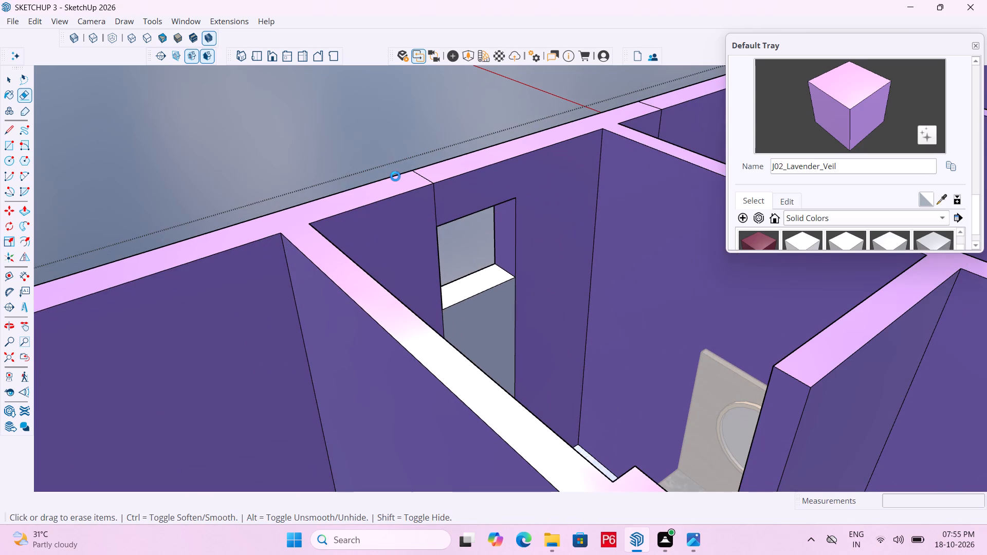
{"action": "key", "text": "ctrl+s"}
{"action": "scroll", "coordinate": [395, 176], "scroll_direction": "down", "scroll_amount": 1, "text": "ctrl"}
{"action": "key", "text": "ctrl+s"}
{"action": "key", "text": "ctrl+s"}
{"action": "key", "text": "ctrl+s"}
Erase the extra edge running along the white threshold of the bedroom opening onto the grass terrace.
{"action": "scroll", "coordinate": [357, 191], "scroll_direction": "down", "scroll_amount": 10}
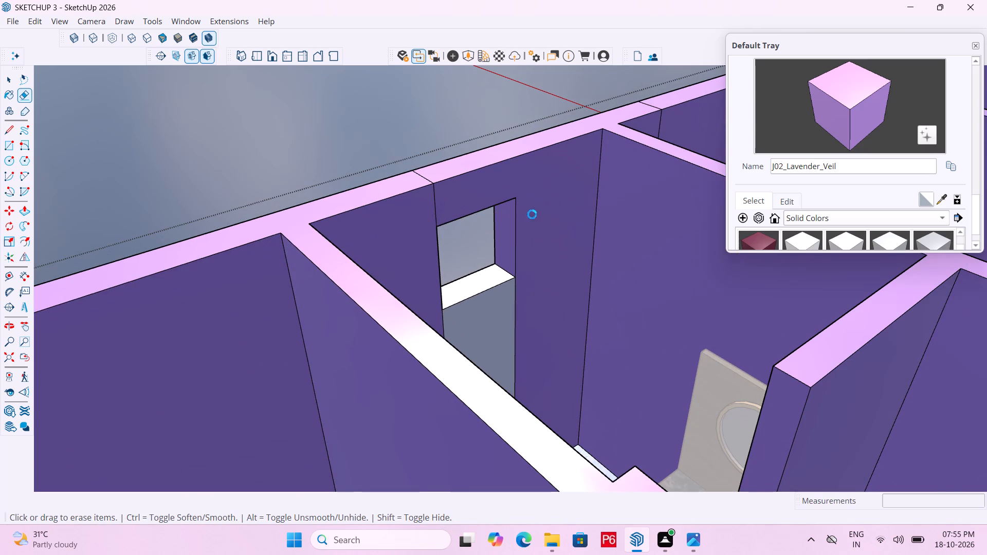
{"action": "scroll", "coordinate": [542, 216], "scroll_direction": "down", "scroll_amount": 4}
{"action": "scroll", "coordinate": [380, 236], "scroll_direction": "down", "scroll_amount": 5}
{"action": "scroll", "coordinate": [267, 187], "scroll_direction": "down", "scroll_amount": 2}
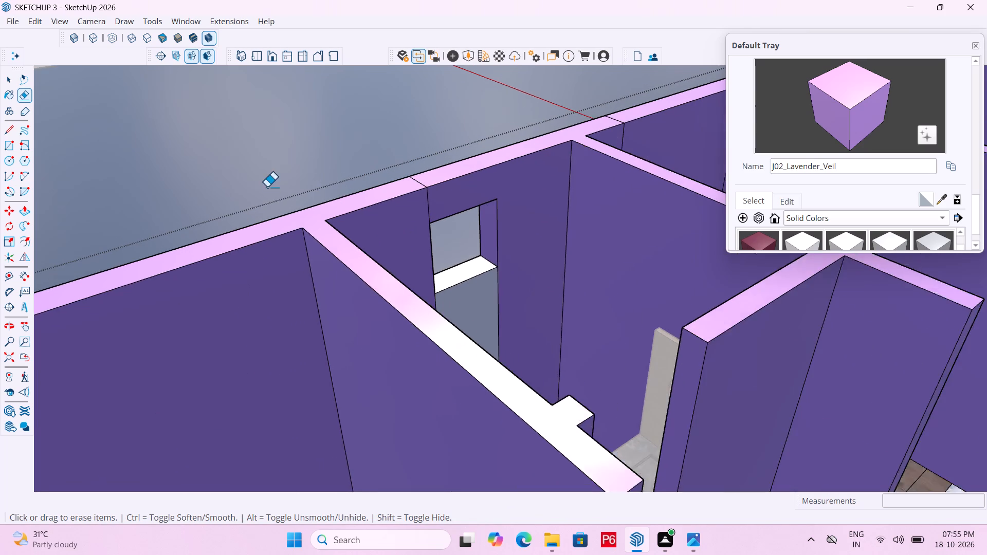
{"action": "scroll", "coordinate": [267, 187], "scroll_direction": "down", "scroll_amount": 4}
{"action": "scroll", "coordinate": [429, 189], "scroll_direction": "down", "scroll_amount": 8}
{"action": "middle_click_drag", "start_coordinate": [245, 316], "coordinate": [403, 303]}
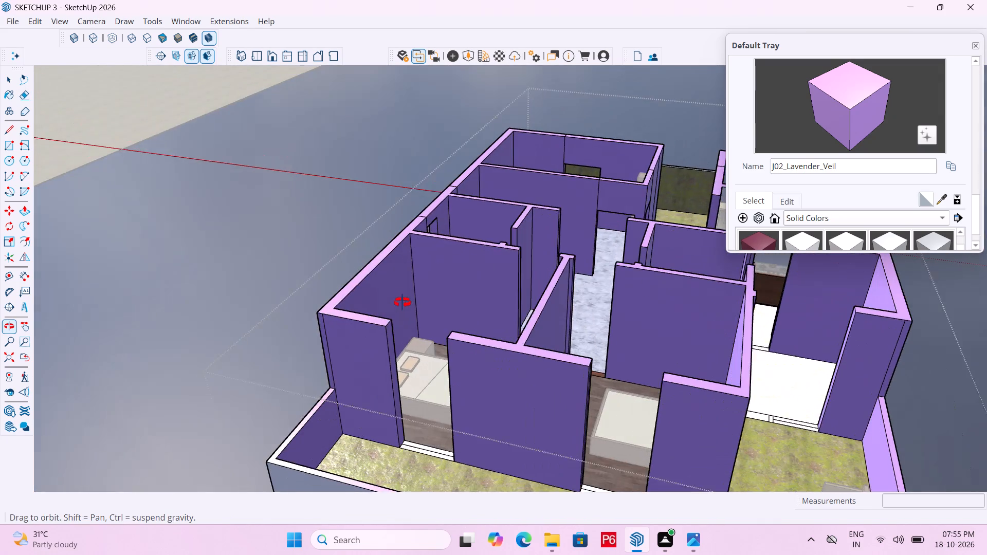
{"action": "middle_click_drag", "start_coordinate": [403, 303], "coordinate": [403, 302]}
{"action": "middle_click_drag", "start_coordinate": [422, 402], "coordinate": [324, 432]}
{"action": "scroll", "coordinate": [295, 455], "scroll_direction": "up", "scroll_amount": 2}
{"action": "scroll", "coordinate": [435, 246], "scroll_direction": "down", "scroll_amount": 6}
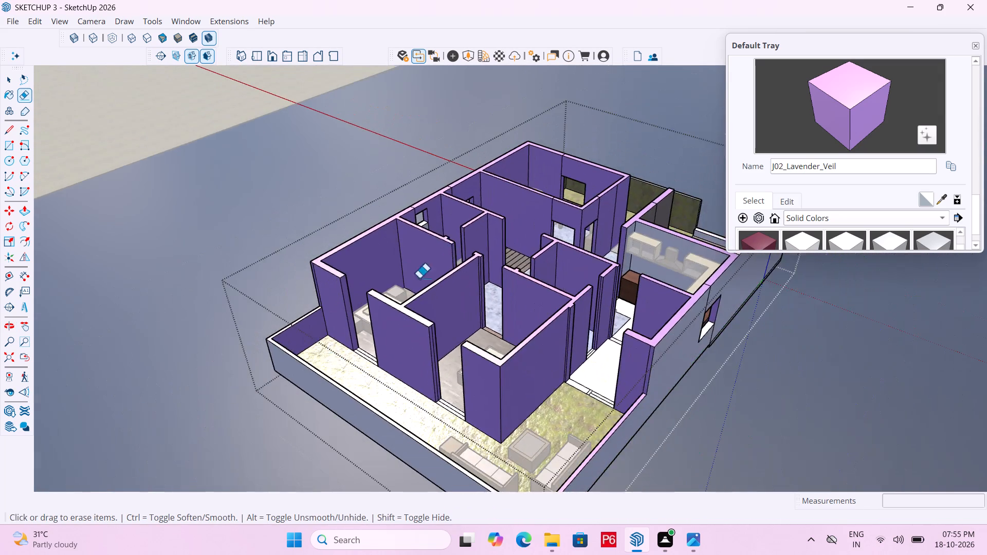
{"action": "scroll", "coordinate": [325, 361], "scroll_direction": "up", "scroll_amount": 13}
{"action": "middle_click_drag", "start_coordinate": [325, 364], "coordinate": [326, 370]}
{"action": "middle_click", "coordinate": [392, 367]}
{"action": "scroll", "coordinate": [390, 379], "scroll_direction": "up", "scroll_amount": 1}
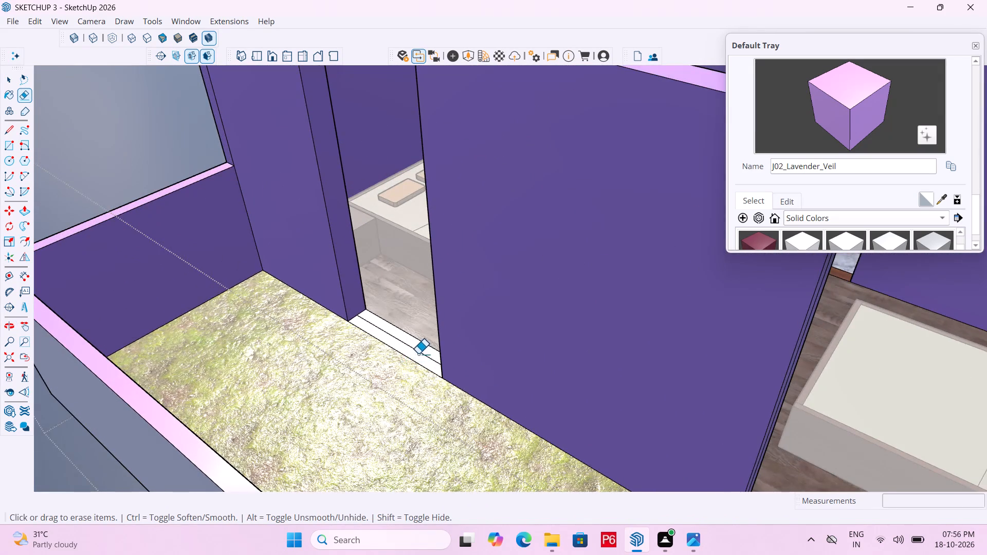
{"action": "scroll", "coordinate": [418, 353], "scroll_direction": "up", "scroll_amount": 5}
{"action": "left_click", "coordinate": [407, 346]}
{"action": "scroll", "coordinate": [398, 364], "scroll_direction": "down", "scroll_amount": 5}
{"action": "scroll", "coordinate": [388, 358], "scroll_direction": "up", "scroll_amount": 2}
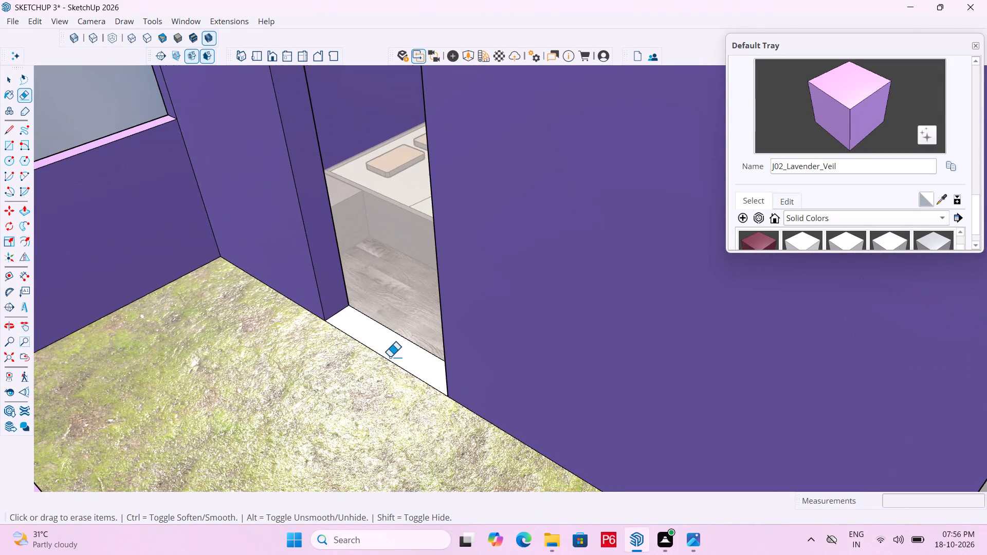
{"action": "scroll", "coordinate": [395, 406], "scroll_direction": "down", "scroll_amount": 4}
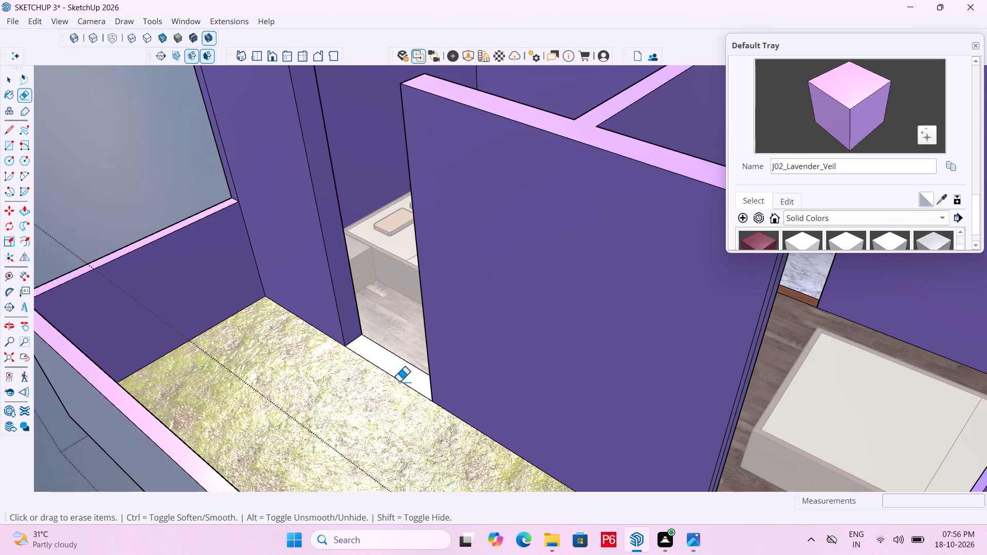
Measure the bedroom opening's height with the Dimension tool, from the threshold to the wall top, without placing the dimension.
{"action": "scroll", "coordinate": [400, 384], "scroll_direction": "down", "scroll_amount": 4}
{"action": "middle_click_drag", "start_coordinate": [344, 272], "coordinate": [326, 279]}
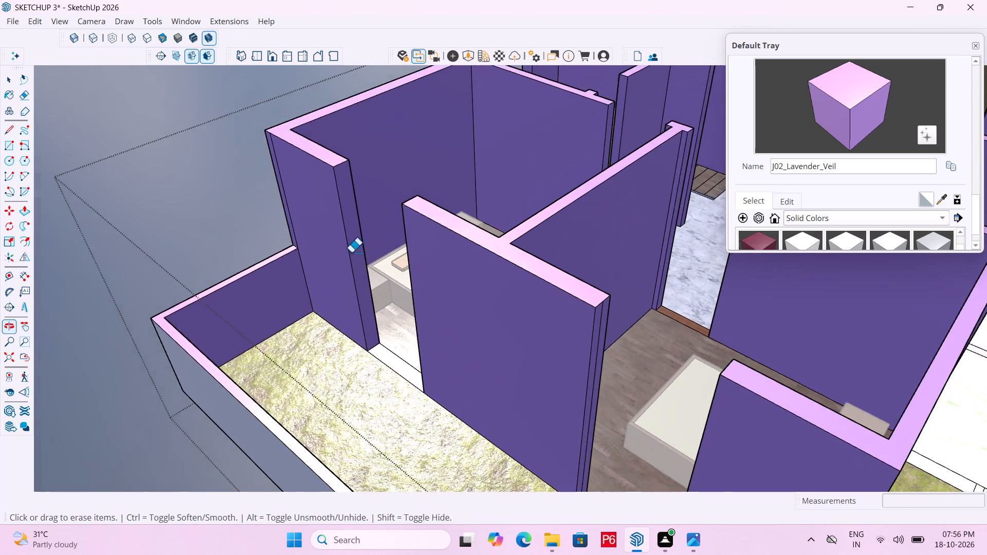
{"action": "scroll", "coordinate": [460, 261], "scroll_direction": "down", "scroll_amount": 4}
{"action": "scroll", "coordinate": [393, 329], "scroll_direction": "up", "scroll_amount": 7}
{"action": "middle_click", "coordinate": [393, 329]}
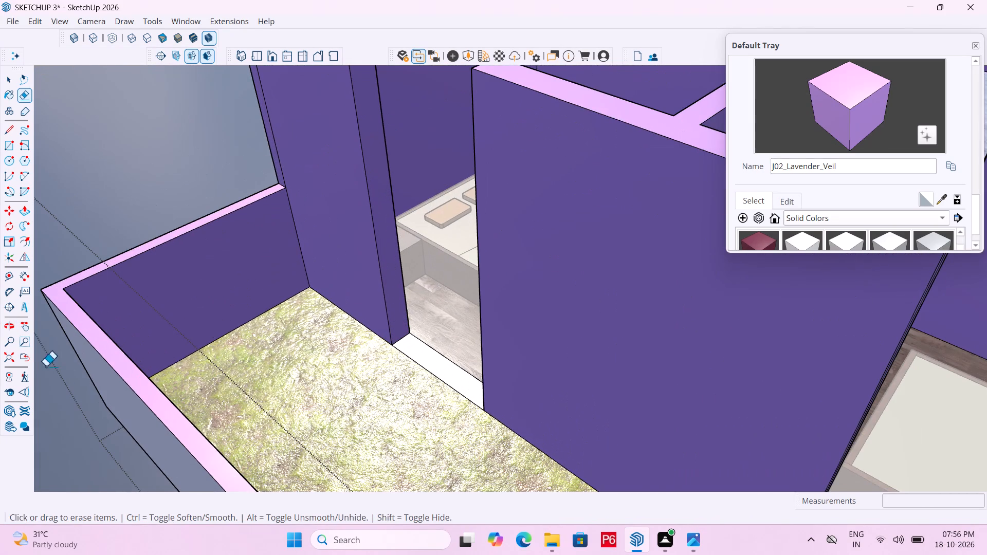
{"action": "left_click", "coordinate": [25, 276]}
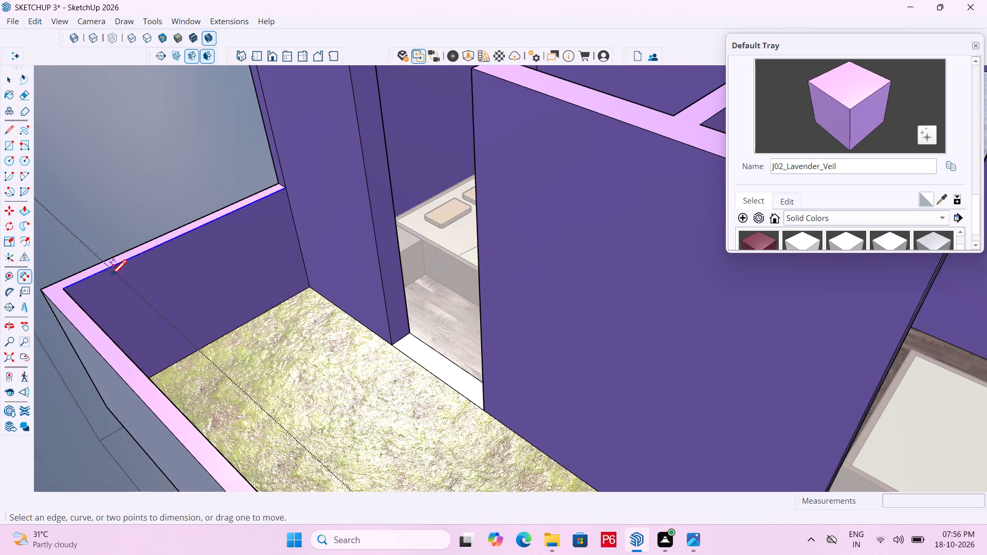
{"action": "left_click", "coordinate": [402, 341]}
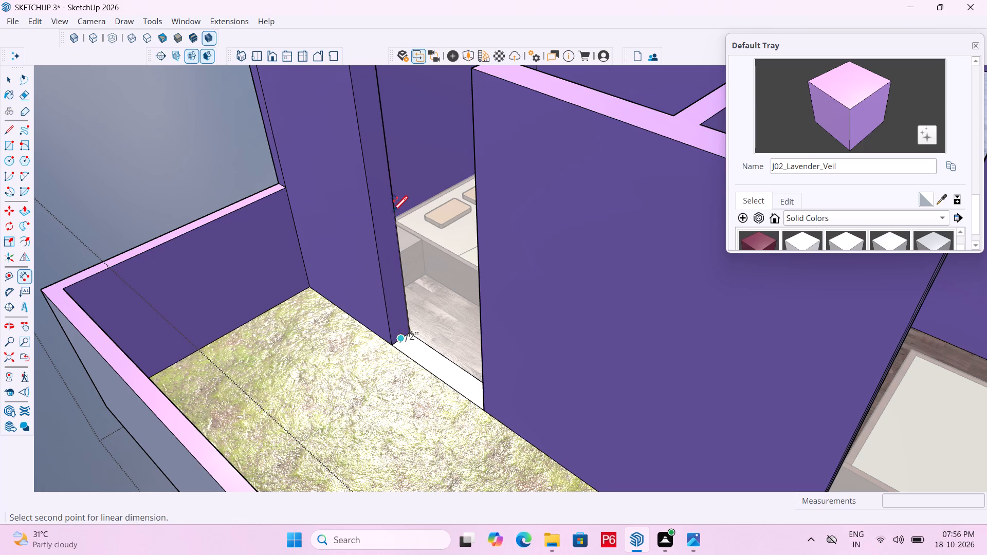
{"action": "scroll", "coordinate": [390, 242], "scroll_direction": "down", "scroll_amount": 7}
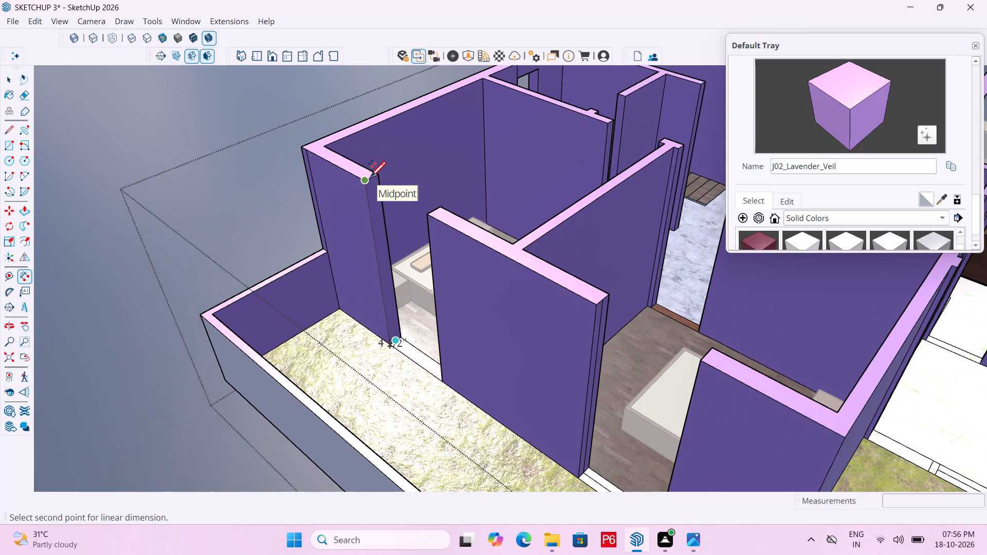
{"action": "scroll", "coordinate": [371, 181], "scroll_direction": "up", "scroll_amount": 6}
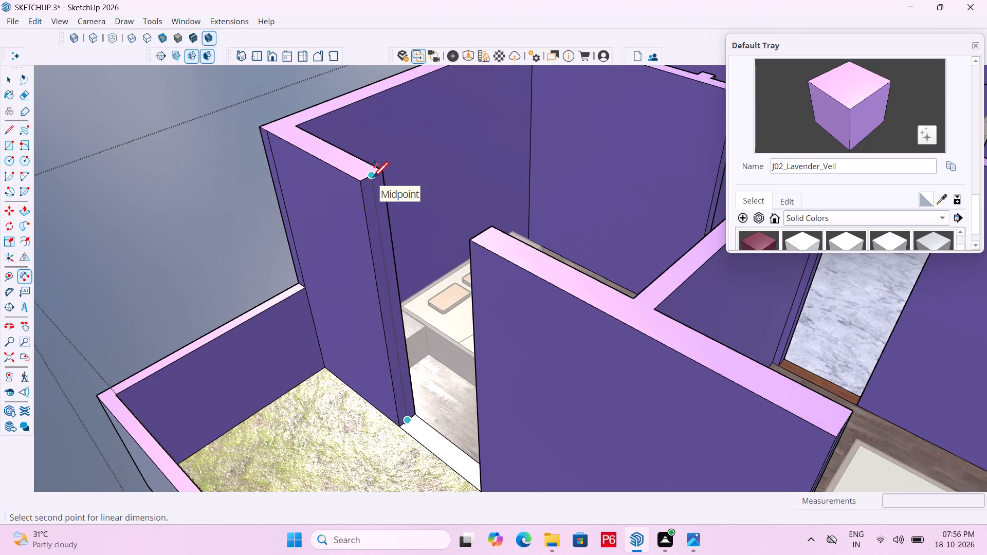
{"action": "left_click", "coordinate": [373, 179]}
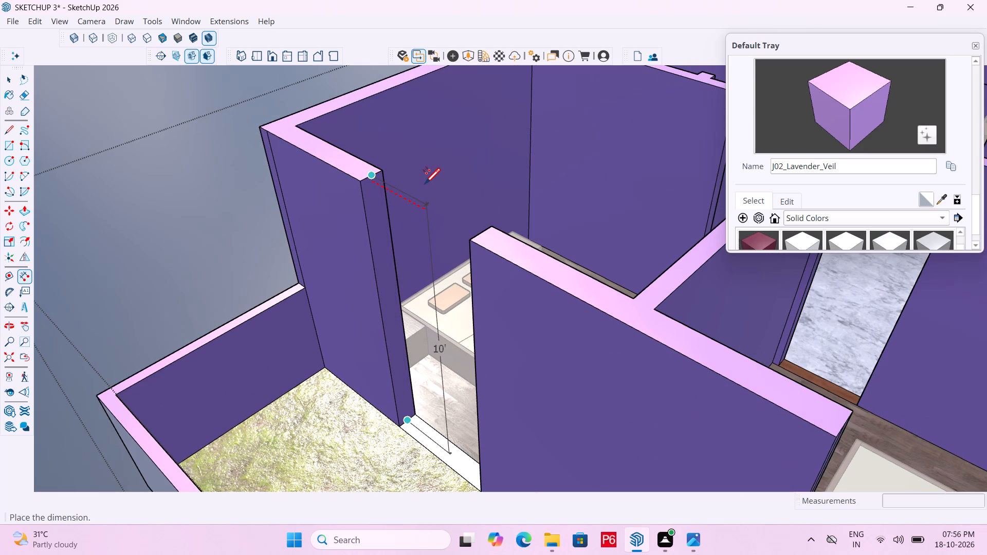
{"action": "key", "text": "Escape"}
Save the model after the threshold cleanup.
{"action": "key", "text": "ctrl+s"}
{"action": "key", "text": "ctrl+s"}
{"action": "key", "text": "ctrl+s"}
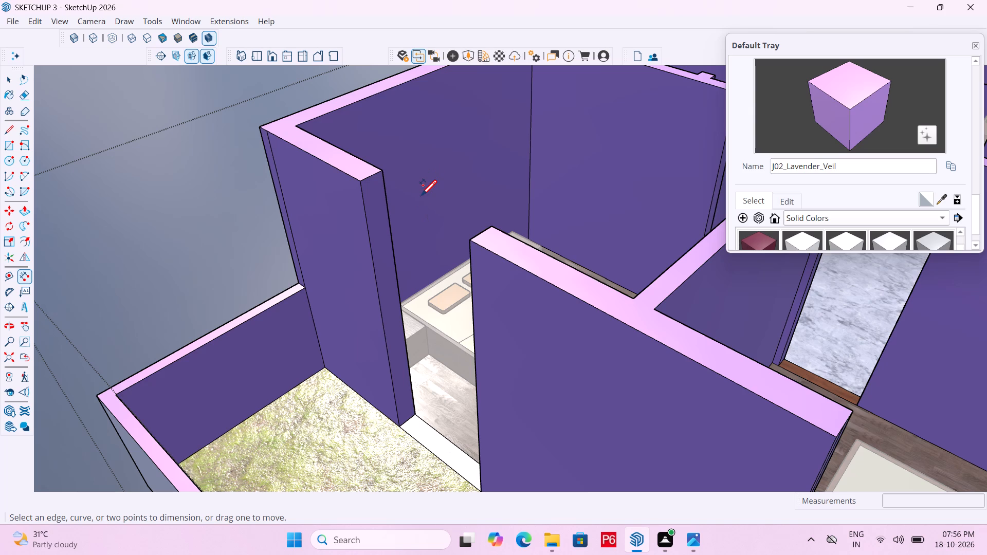
{"action": "key", "text": "ctrl+s"}
Place a guide line 3' above the threshold on the side face of the bedroom opening onto the grass terrace.
{"action": "scroll", "coordinate": [386, 415], "scroll_direction": "up", "scroll_amount": 5}
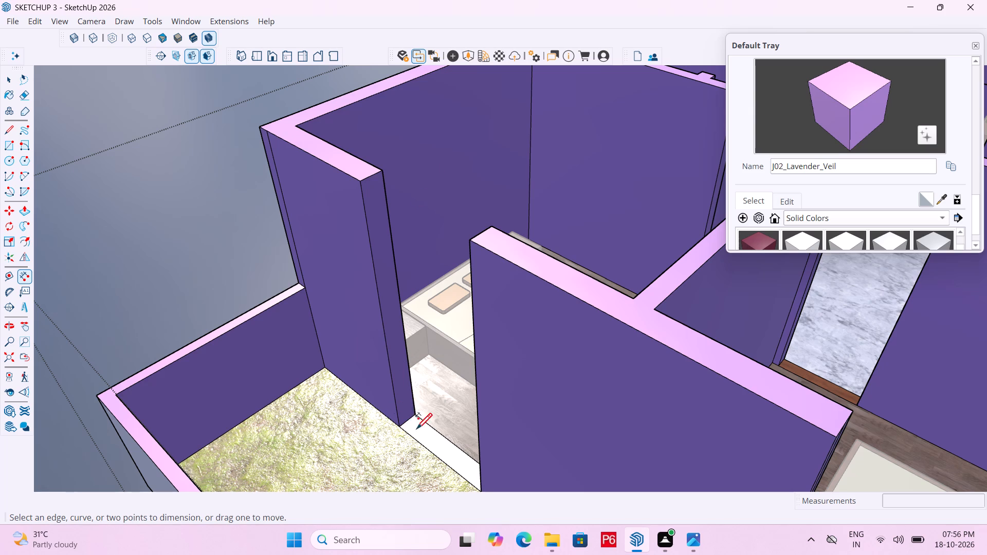
{"action": "scroll", "coordinate": [401, 419], "scroll_direction": "up", "scroll_amount": 3}
{"action": "key", "text": "space"}
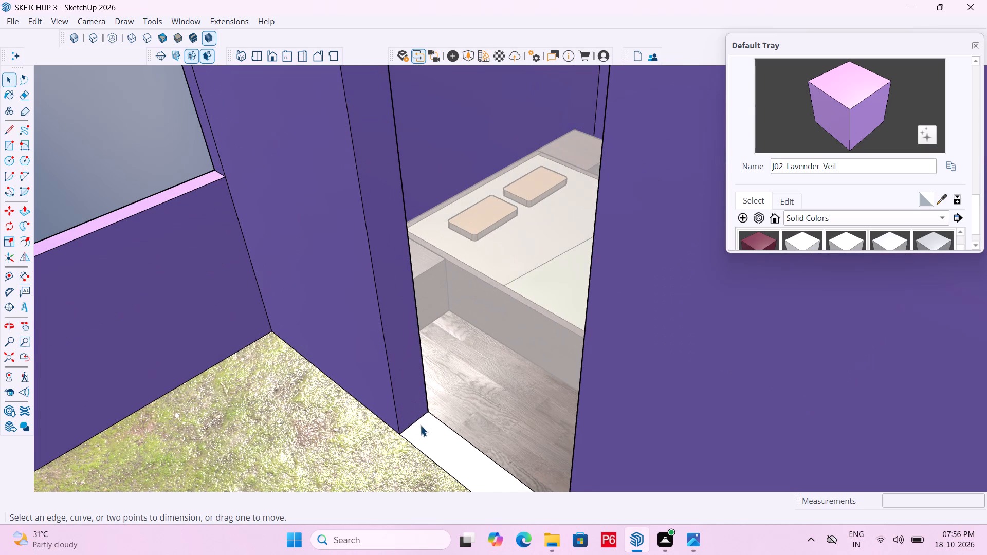
{"action": "left_click", "coordinate": [8, 273]}
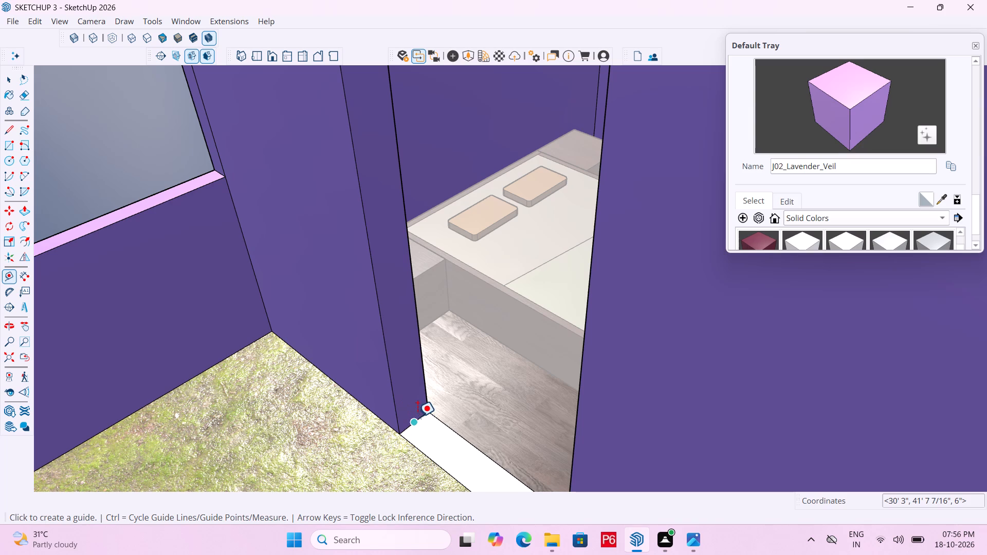
{"action": "left_click", "coordinate": [417, 417]}
{"action": "type", "text": "3'"}
{"action": "key", "text": "Return"}
{"action": "scroll", "coordinate": [381, 359], "scroll_direction": "down", "scroll_amount": 4}
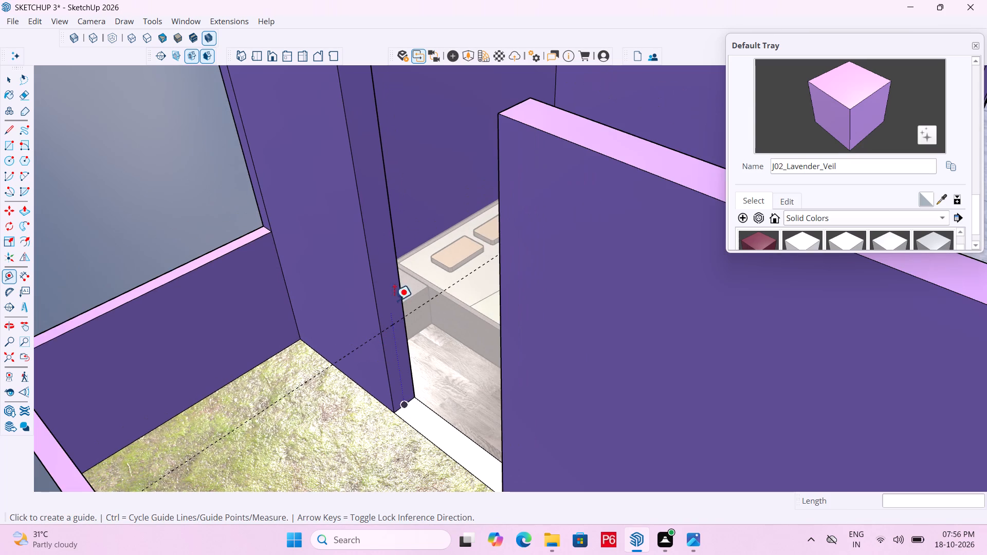
Place a second guide line 4' above the first one on the same side face of the opening.
{"action": "left_click", "coordinate": [393, 324]}
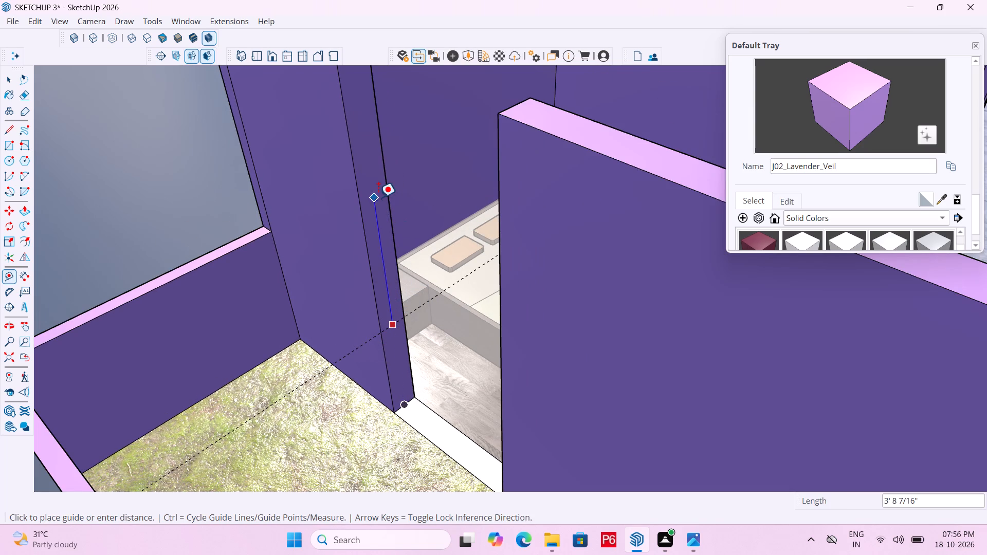
{"action": "key", "text": "Escape"}
{"action": "key", "text": "Escape"}
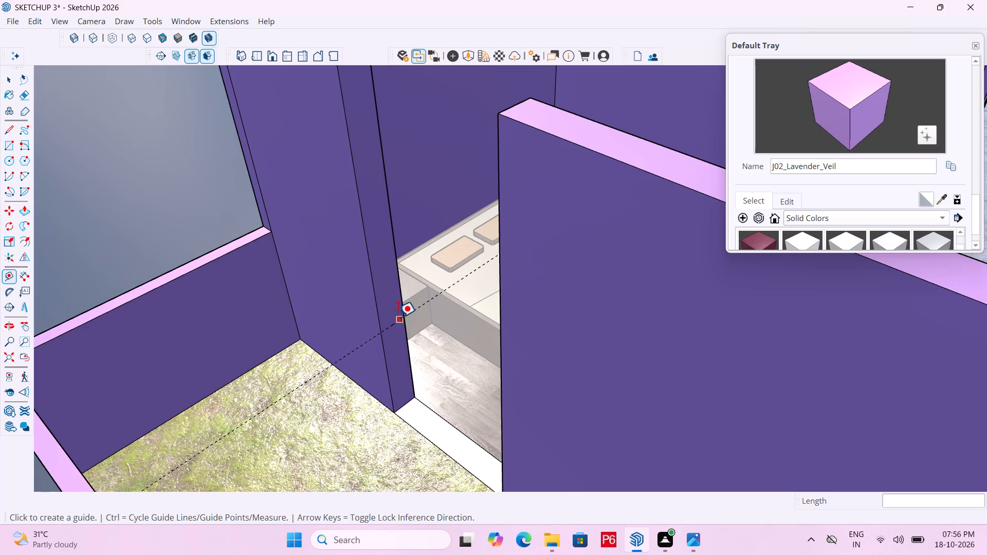
{"action": "scroll", "coordinate": [398, 317], "scroll_direction": "up", "scroll_amount": 8}
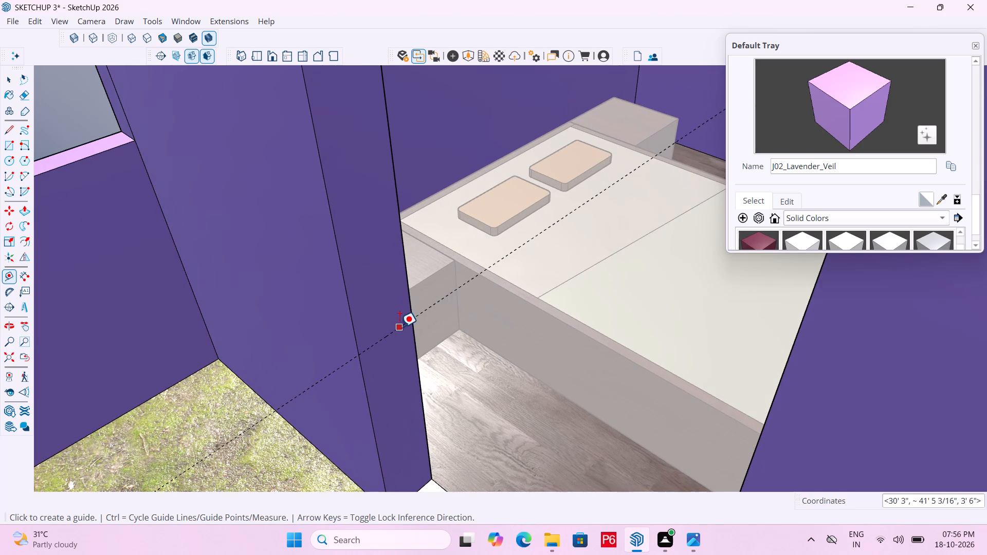
{"action": "left_click_drag", "start_coordinate": [399, 327], "coordinate": [400, 319]}
{"action": "scroll", "coordinate": [352, 193], "scroll_direction": "down", "scroll_amount": 12}
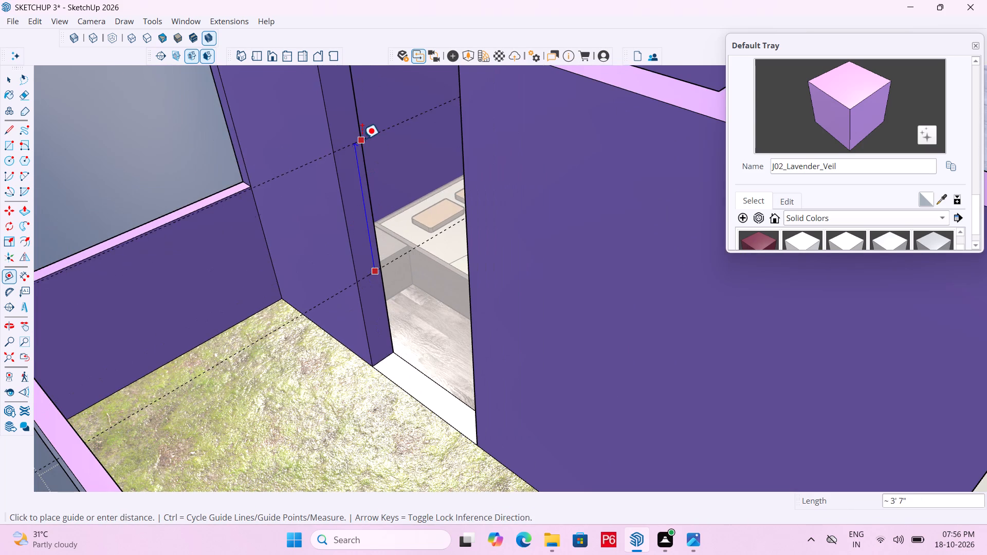
{"action": "type", "text": "4'"}
{"action": "key", "text": "Return"}
Draw lines across the opening's side face along both guides, marking the window's sill and head heights.
{"action": "scroll", "coordinate": [345, 260], "scroll_direction": "down", "scroll_amount": 1}
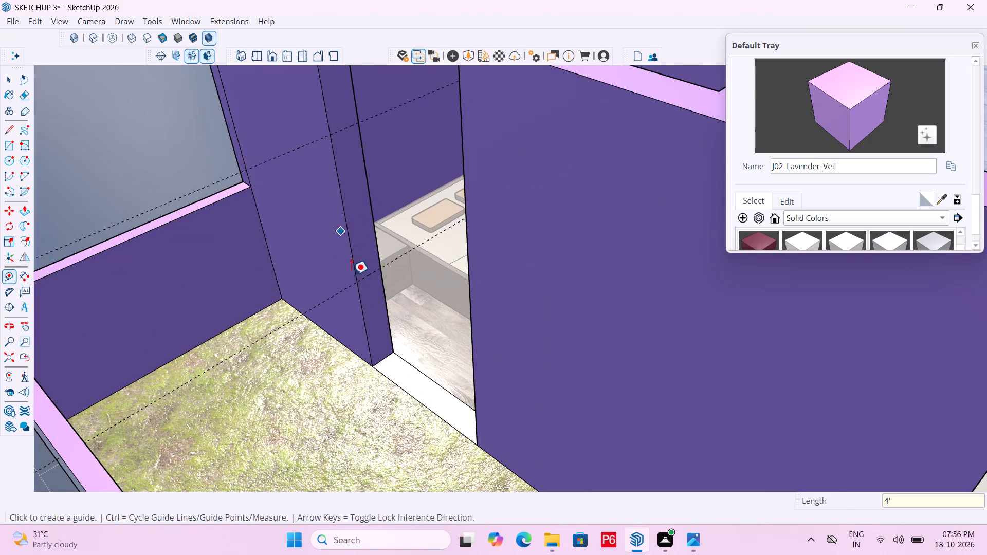
{"action": "scroll", "coordinate": [351, 275], "scroll_direction": "down", "scroll_amount": 5}
{"action": "scroll", "coordinate": [357, 177], "scroll_direction": "up", "scroll_amount": 4}
{"action": "key", "text": "l"}
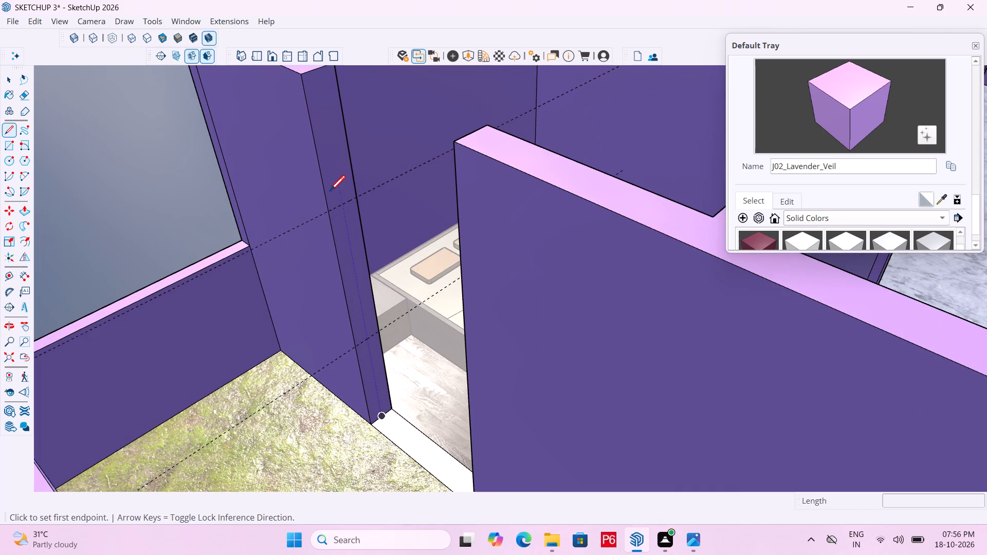
{"action": "left_click_drag", "start_coordinate": [330, 213], "coordinate": [341, 206]}
{"action": "left_click", "coordinate": [356, 200]}
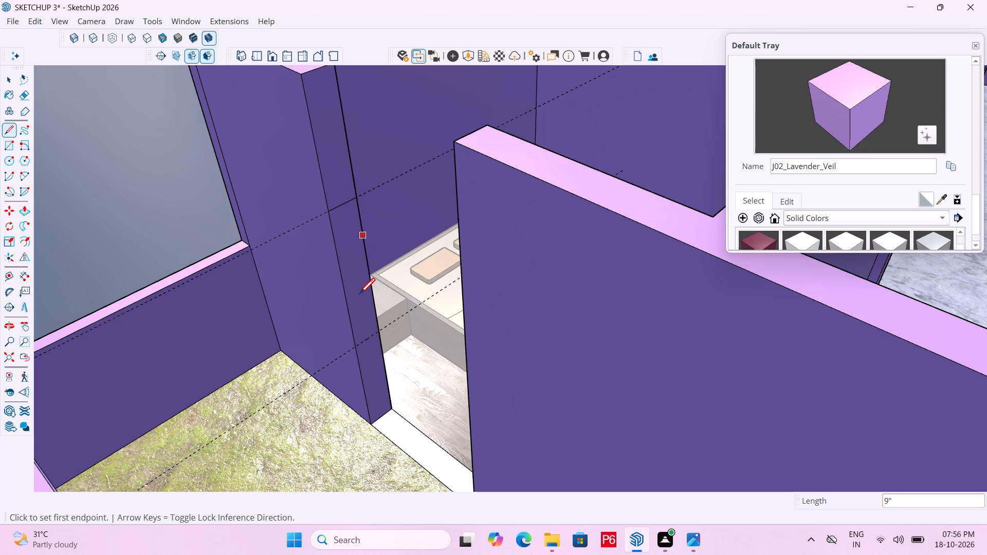
{"action": "left_click_drag", "start_coordinate": [357, 349], "coordinate": [373, 335]}
{"action": "left_click", "coordinate": [380, 329]}
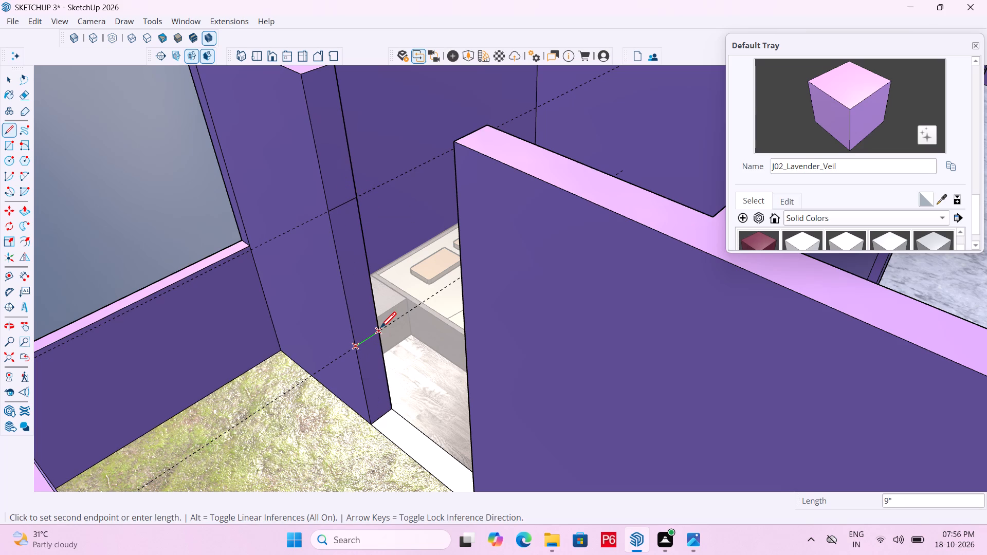
Erase the two guide lines crossing the opening's side face.
{"action": "key", "text": "space"}
{"action": "key", "text": "e"}
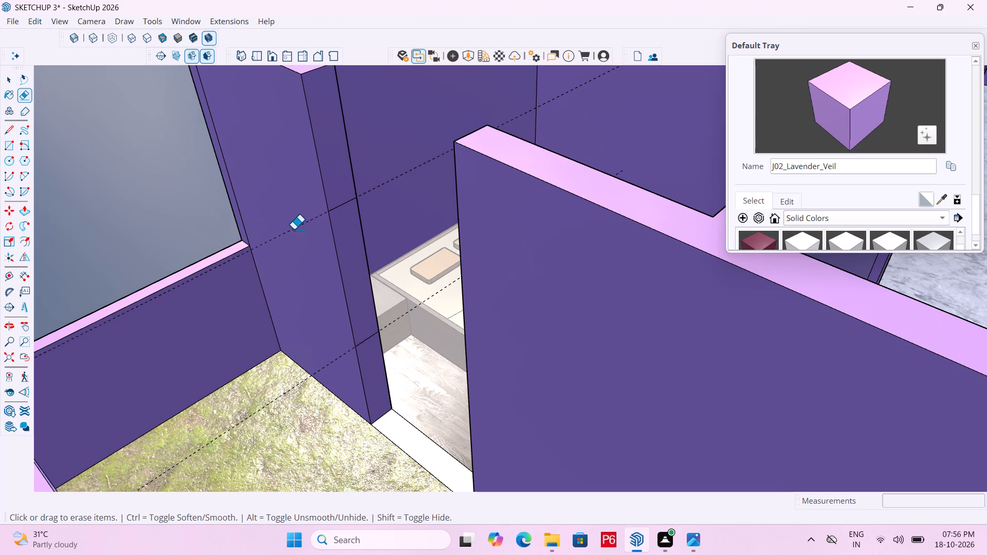
{"action": "left_click_drag", "start_coordinate": [294, 230], "coordinate": [295, 234]}
{"action": "left_click_drag", "start_coordinate": [340, 362], "coordinate": [339, 351]}
{"action": "left_click", "coordinate": [339, 348]}
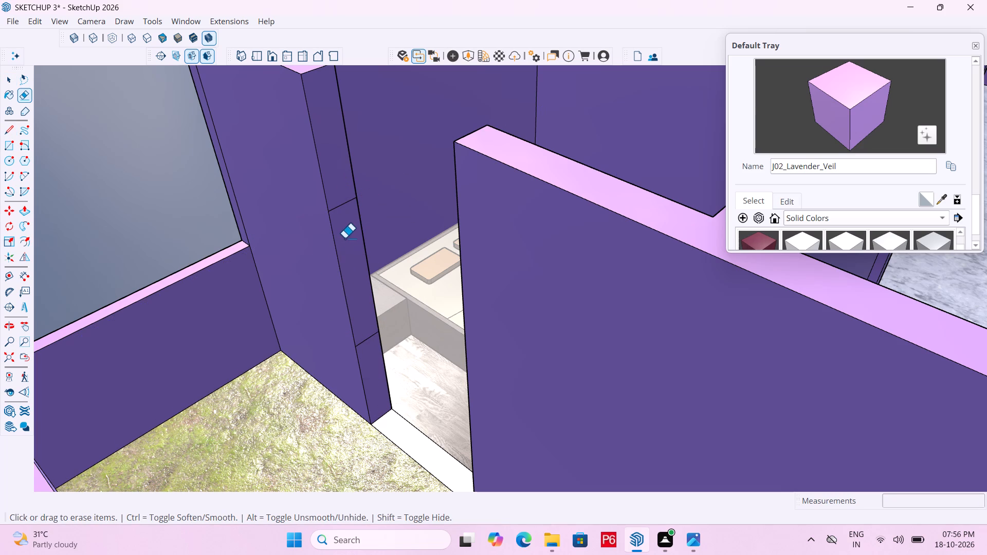
Push/Pull the lower and upper sections of the side face across the opening, forming the window's sill and head walls.
{"action": "key", "text": "p"}
{"action": "left_click", "coordinate": [370, 365]}
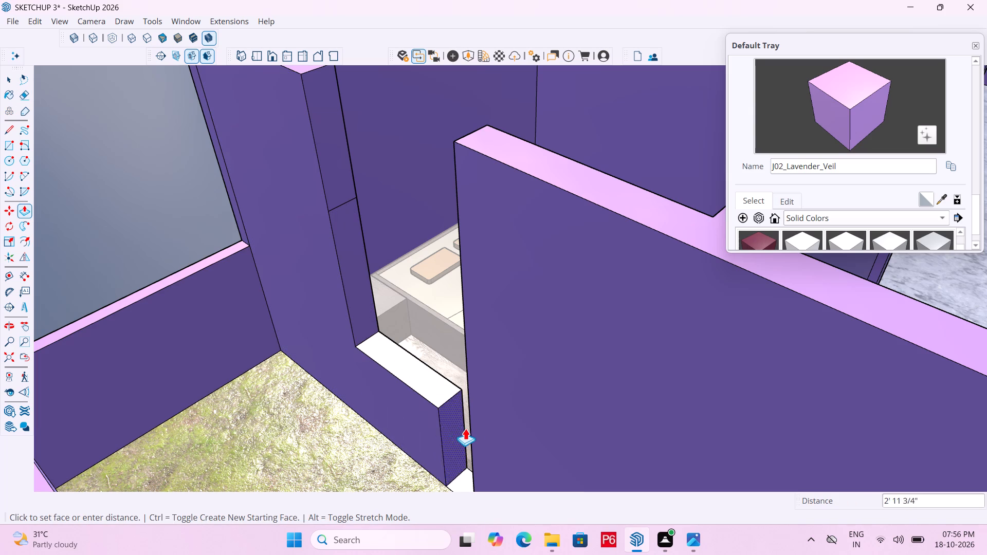
{"action": "left_click", "coordinate": [473, 418]}
{"action": "double_click", "coordinate": [336, 155]}
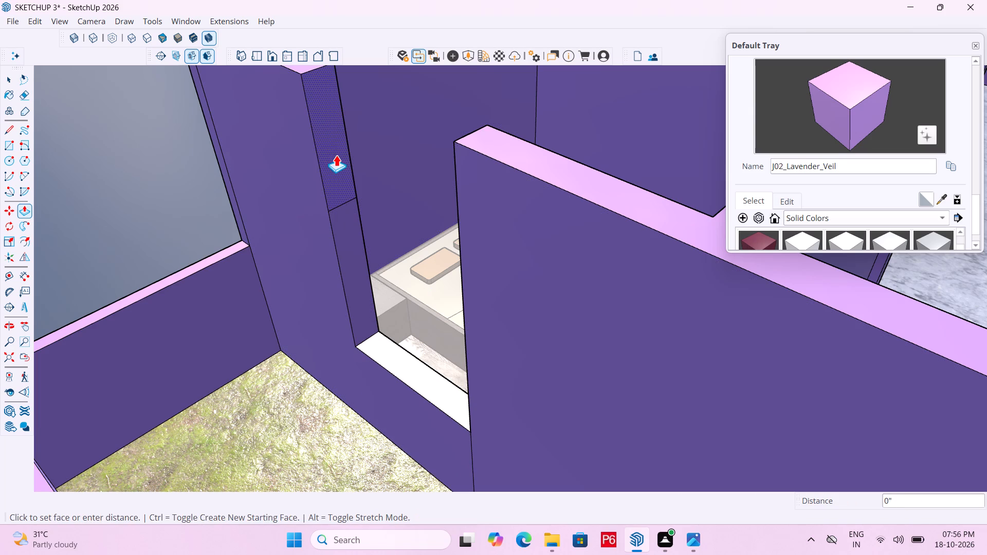
Save the model with the new bedroom window.
{"action": "scroll", "coordinate": [329, 215], "scroll_direction": "down", "scroll_amount": 5}
{"action": "key", "text": "ctrl+s"}
{"action": "key", "text": "ctrl+s"}
{"action": "key", "text": "ctrl+s"}
{"action": "key", "text": "ctrl+s"}
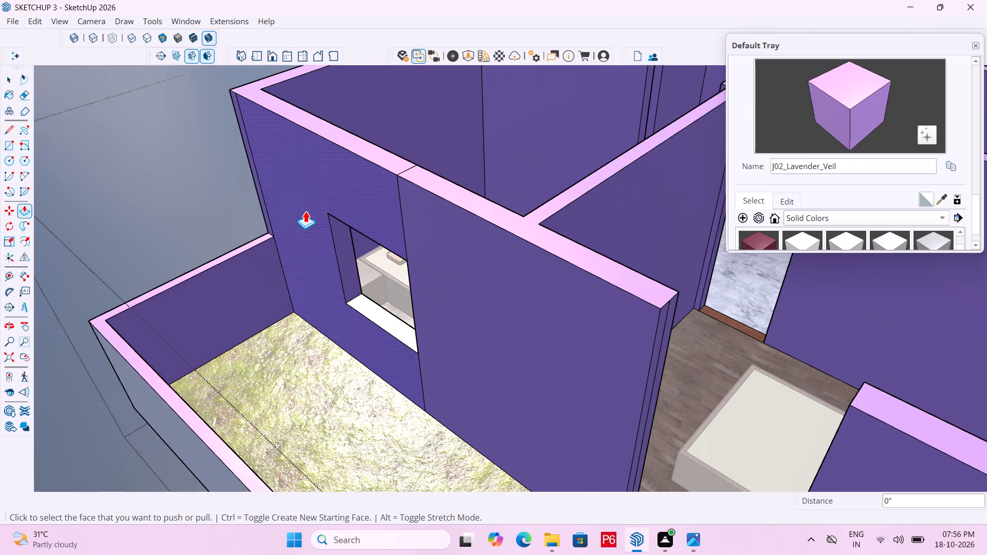
Erase the extra edge along the white threshold of the neighbouring bedroom's opening onto the grass terrace.
{"action": "scroll", "coordinate": [284, 210], "scroll_direction": "down", "scroll_amount": 5}
{"action": "scroll", "coordinate": [370, 235], "scroll_direction": "down", "scroll_amount": 5}
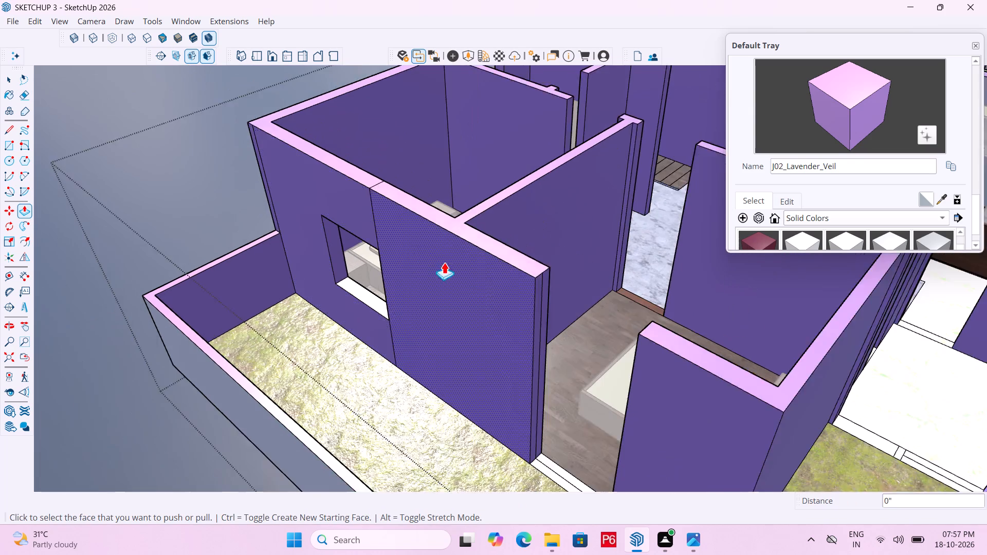
{"action": "scroll", "coordinate": [444, 262], "scroll_direction": "down", "scroll_amount": 1}
{"action": "scroll", "coordinate": [323, 251], "scroll_direction": "down", "scroll_amount": 3}
{"action": "middle_click", "coordinate": [496, 307]}
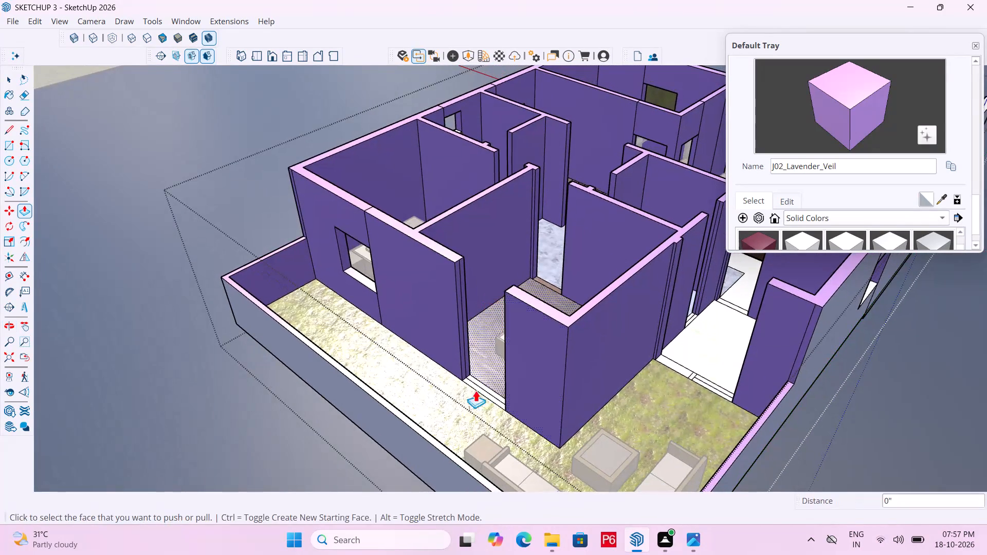
{"action": "scroll", "coordinate": [461, 390], "scroll_direction": "up", "scroll_amount": 10}
{"action": "middle_click_drag", "start_coordinate": [461, 390], "coordinate": [478, 399]}
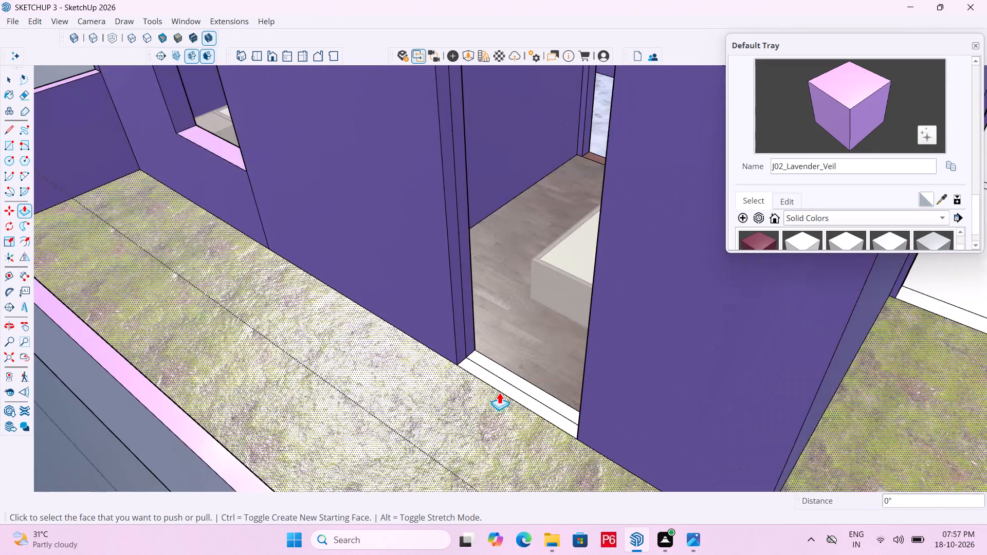
{"action": "key", "text": "e"}
{"action": "left_click", "coordinate": [509, 386]}
{"action": "left_click", "coordinate": [463, 335]}
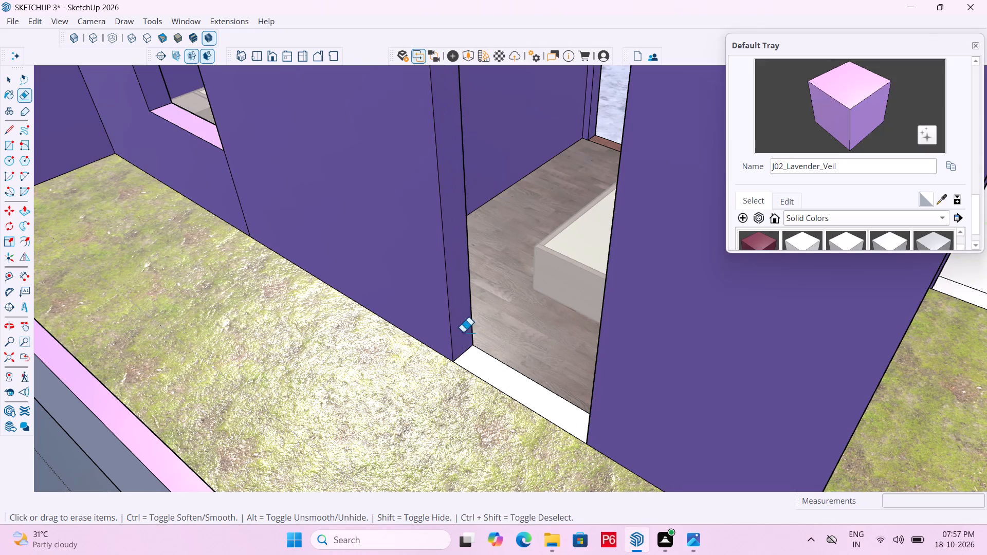
Push/Pull the threshold face of that neighbouring bedroom opening up 3' to form a window sill wall.
{"action": "scroll", "coordinate": [417, 354], "scroll_direction": "down", "scroll_amount": 6}
{"action": "scroll", "coordinate": [362, 365], "scroll_direction": "down", "scroll_amount": 4}
{"action": "middle_click_drag", "start_coordinate": [377, 372], "coordinate": [673, 398]}
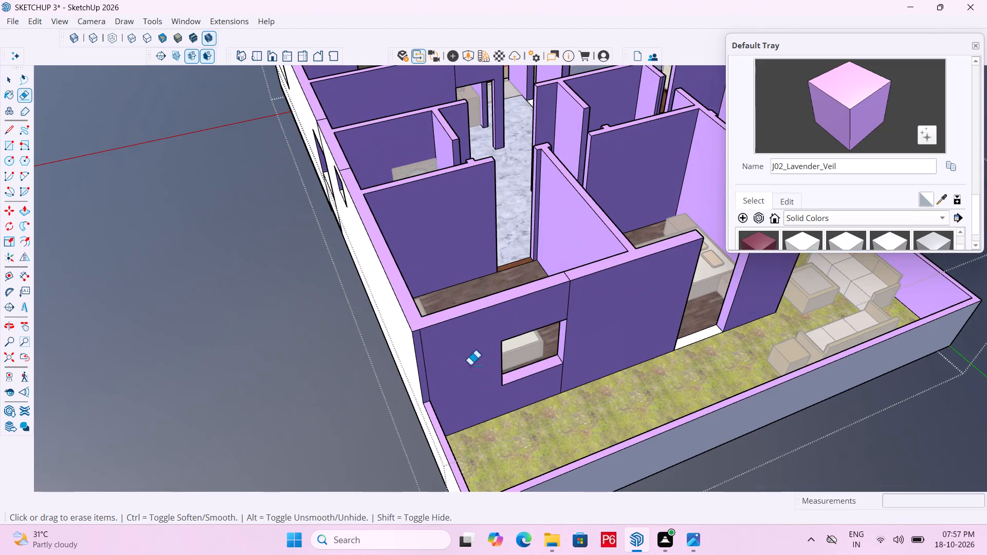
{"action": "scroll", "coordinate": [478, 359], "scroll_direction": "down", "scroll_amount": 6}
{"action": "middle_click_drag", "start_coordinate": [711, 371], "coordinate": [275, 376]}
{"action": "scroll", "coordinate": [281, 333], "scroll_direction": "up", "scroll_amount": 5}
{"action": "middle_click_drag", "start_coordinate": [508, 351], "coordinate": [625, 334]}
{"action": "scroll", "coordinate": [513, 350], "scroll_direction": "up", "scroll_amount": 1}
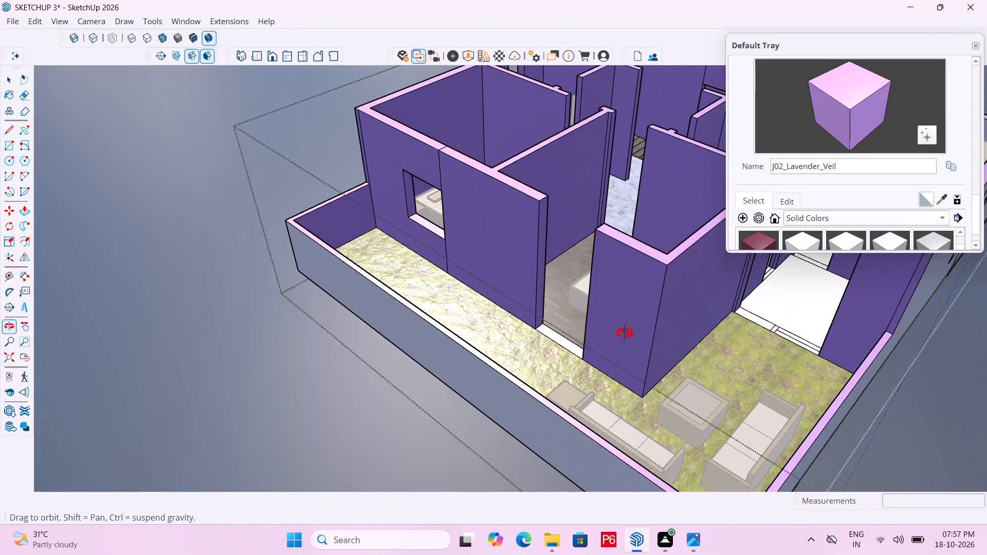
{"action": "middle_click_drag", "start_coordinate": [625, 334], "coordinate": [615, 347]}
{"action": "scroll", "coordinate": [593, 359], "scroll_direction": "up", "scroll_amount": 2}
{"action": "middle_click_drag", "start_coordinate": [626, 351], "coordinate": [595, 364]}
{"action": "key", "text": "space"}
{"action": "scroll", "coordinate": [595, 361], "scroll_direction": "up", "scroll_amount": 1}
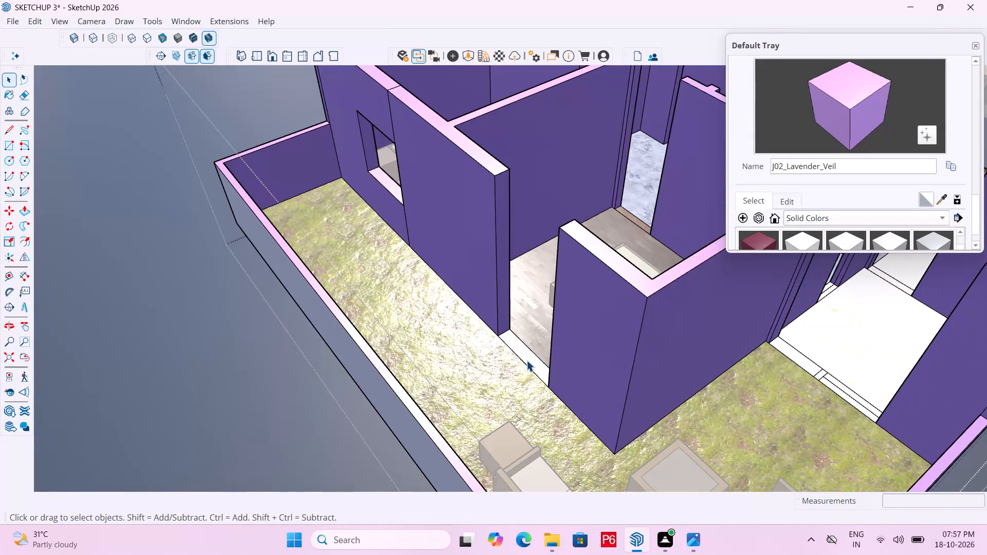
{"action": "key", "text": "p"}
{"action": "left_click", "coordinate": [533, 358]}
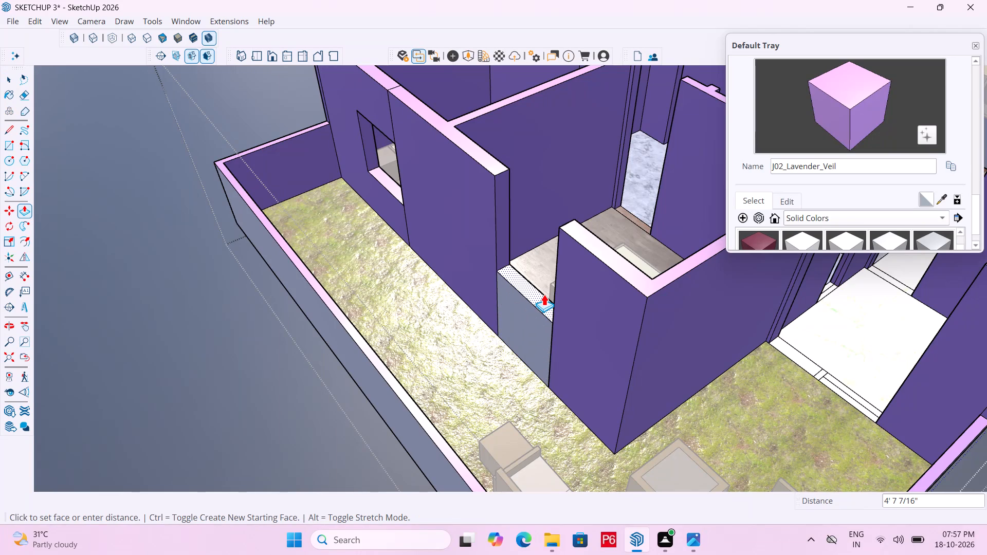
{"action": "type", "text": "3'"}
{"action": "key", "text": "Return"}
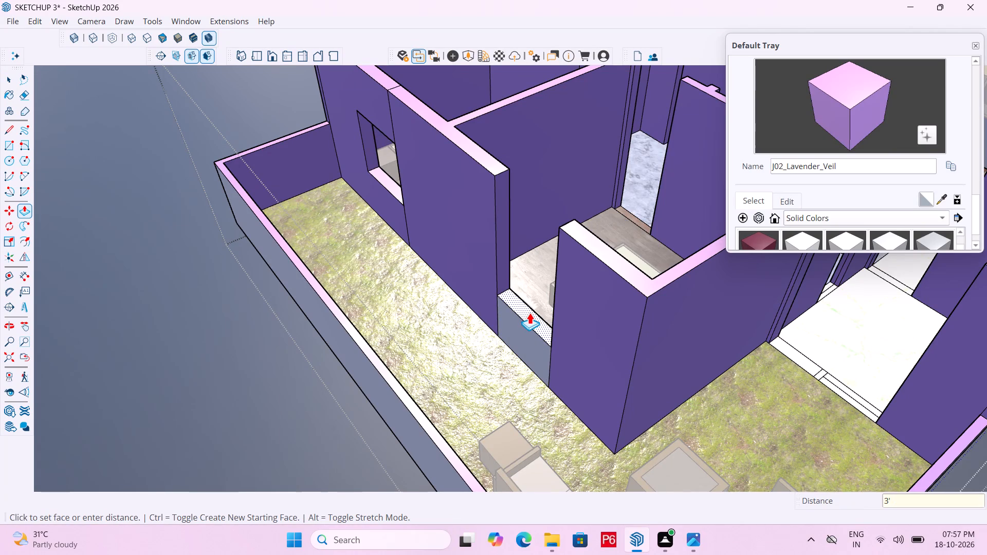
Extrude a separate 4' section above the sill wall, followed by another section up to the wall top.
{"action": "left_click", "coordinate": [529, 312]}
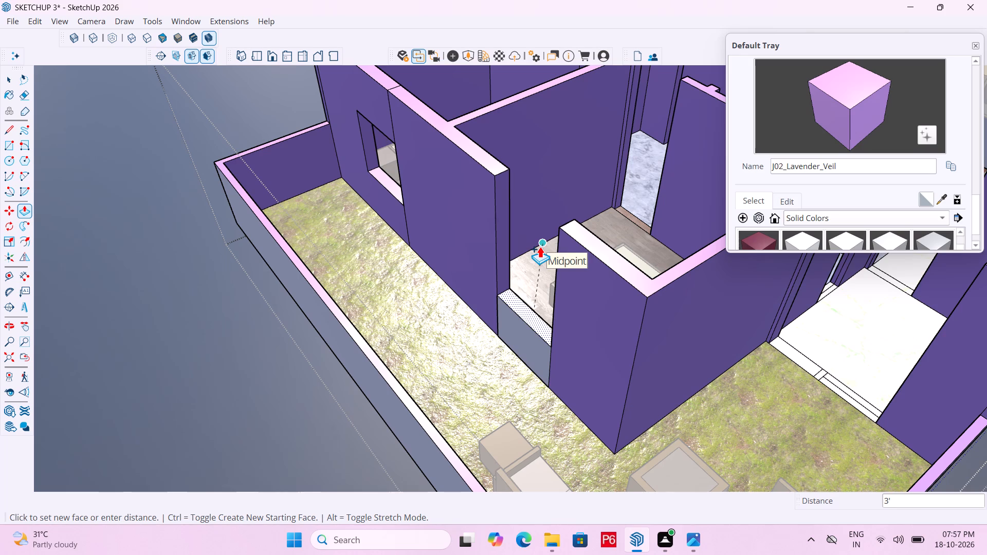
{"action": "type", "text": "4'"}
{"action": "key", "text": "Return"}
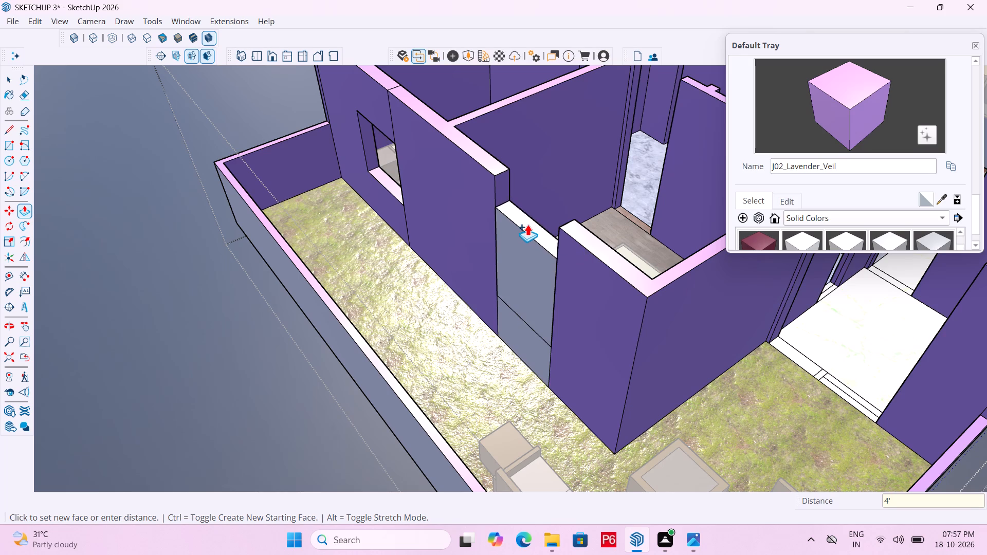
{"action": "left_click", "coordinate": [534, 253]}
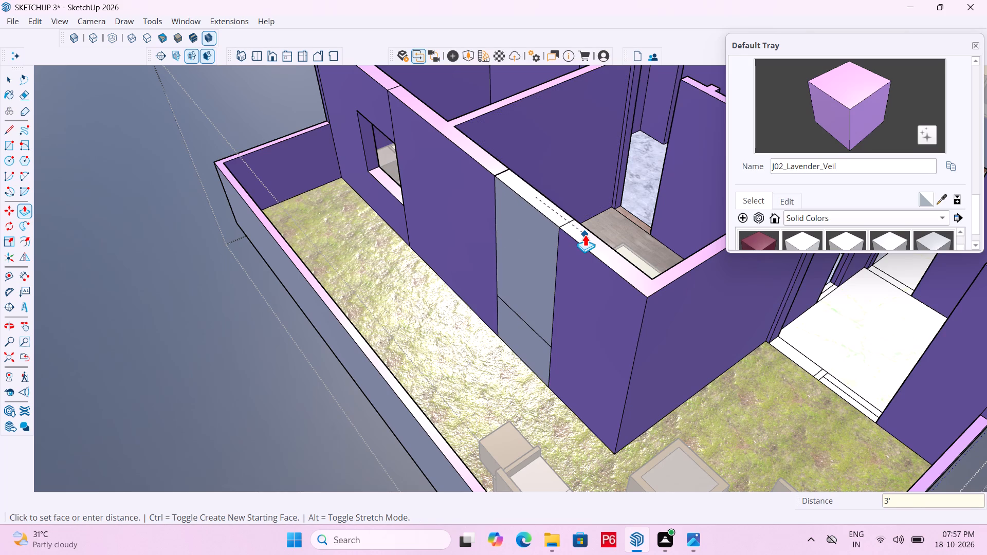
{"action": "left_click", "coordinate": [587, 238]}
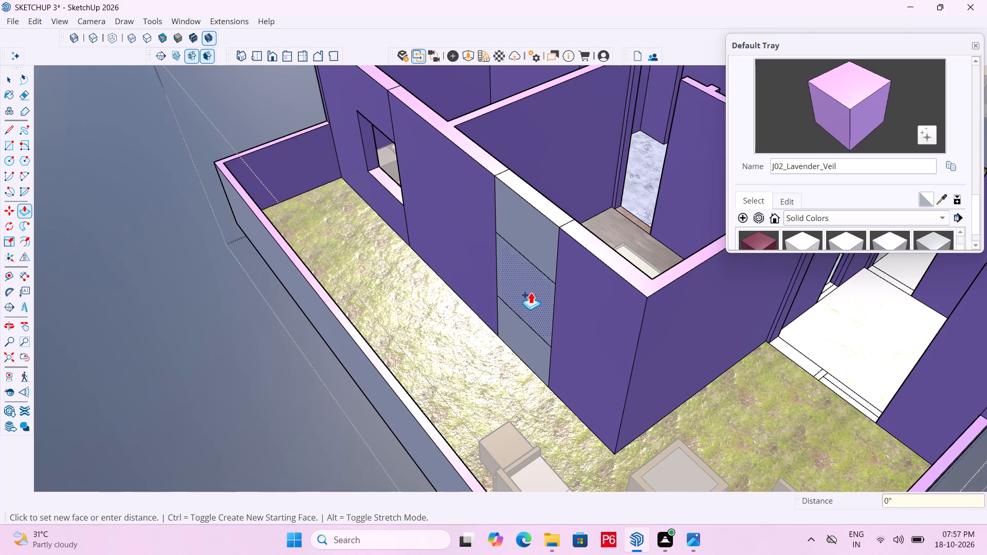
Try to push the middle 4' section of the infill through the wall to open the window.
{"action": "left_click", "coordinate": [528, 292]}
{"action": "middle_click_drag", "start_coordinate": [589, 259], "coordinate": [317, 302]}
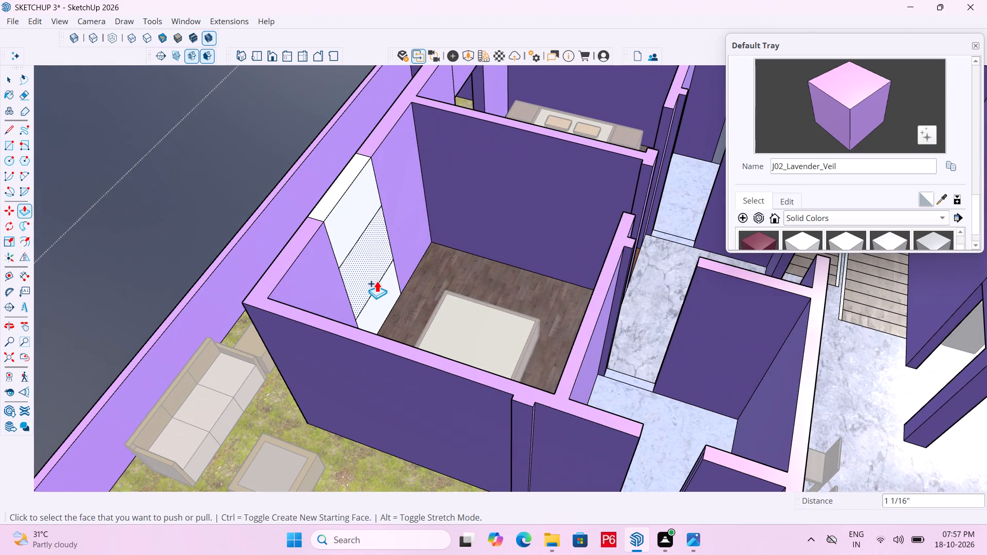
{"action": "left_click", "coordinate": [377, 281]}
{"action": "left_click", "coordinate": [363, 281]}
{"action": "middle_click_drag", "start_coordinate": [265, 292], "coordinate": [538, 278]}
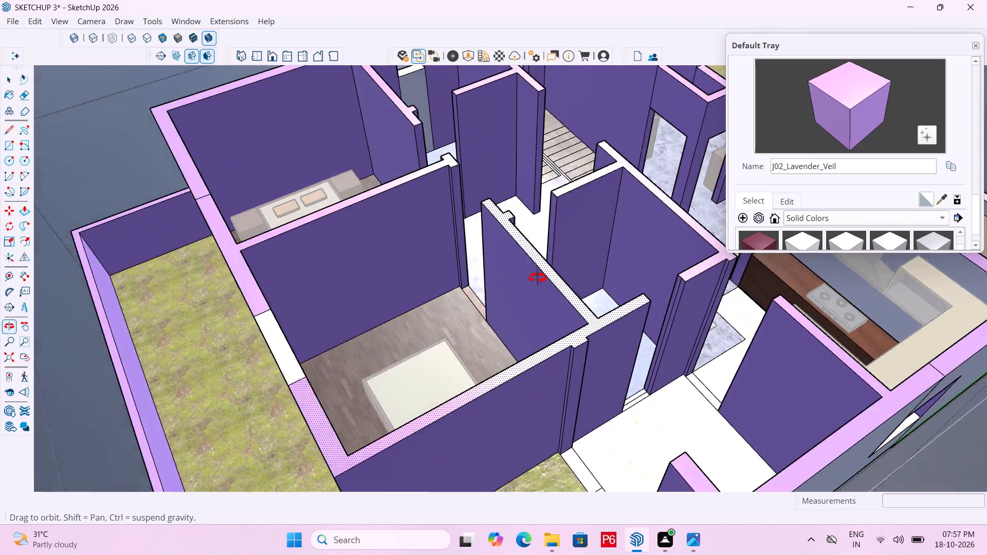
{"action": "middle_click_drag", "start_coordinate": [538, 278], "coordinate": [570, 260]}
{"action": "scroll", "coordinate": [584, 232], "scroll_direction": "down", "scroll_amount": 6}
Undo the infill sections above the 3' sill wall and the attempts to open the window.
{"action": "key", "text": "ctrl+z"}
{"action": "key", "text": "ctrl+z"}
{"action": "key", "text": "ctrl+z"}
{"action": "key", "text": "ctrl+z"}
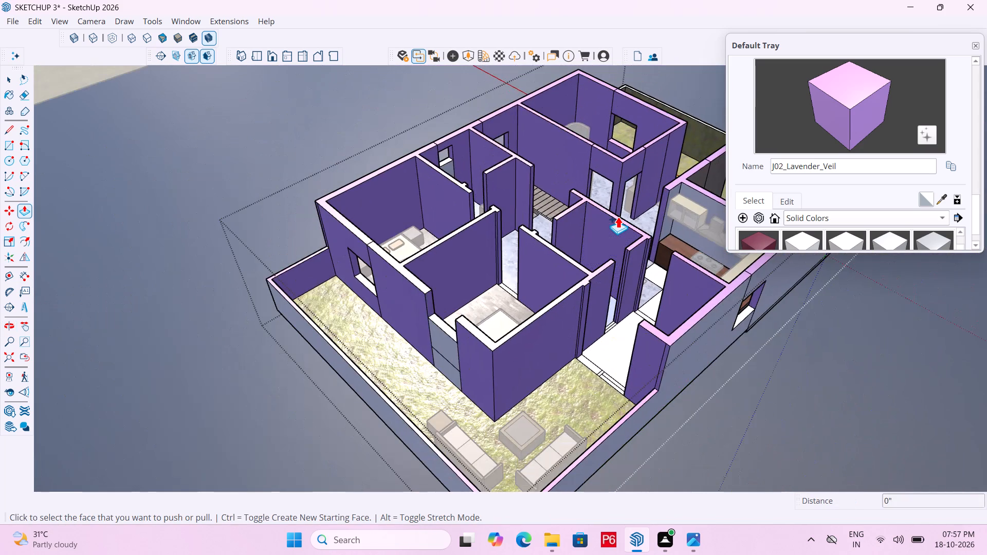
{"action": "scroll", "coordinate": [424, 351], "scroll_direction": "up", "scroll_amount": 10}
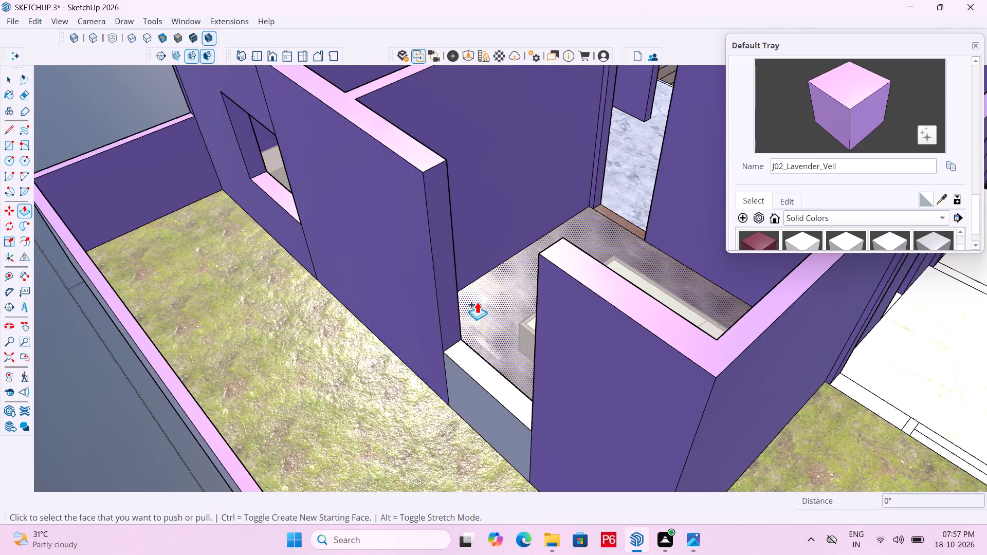
Place a guide 3' below the wall top on the jamb of the bedroom opening above the sill wall.
{"action": "scroll", "coordinate": [503, 317], "scroll_direction": "down", "scroll_amount": 3}
{"action": "middle_click_drag", "start_coordinate": [519, 324], "coordinate": [476, 290]}
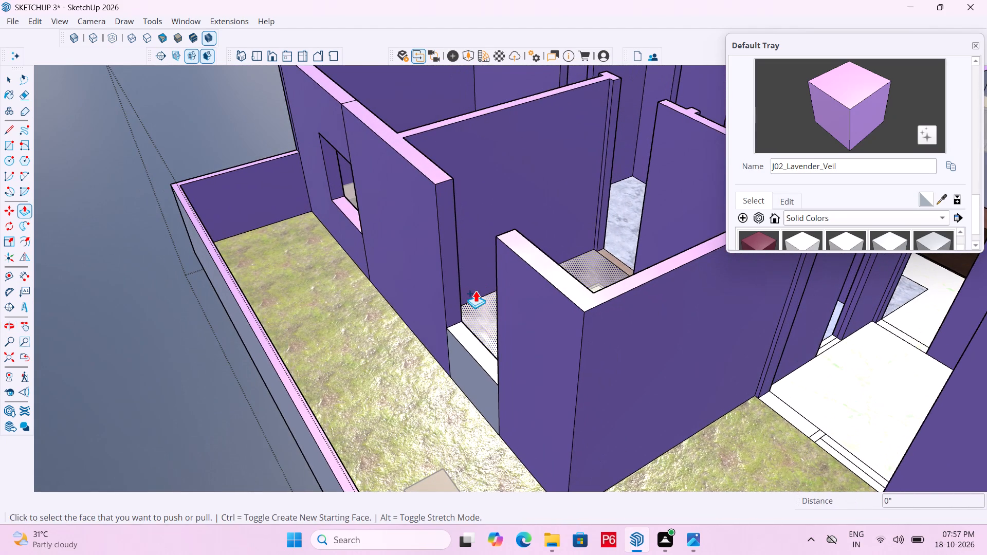
{"action": "key", "text": "t"}
{"action": "left_click", "coordinate": [445, 183]}
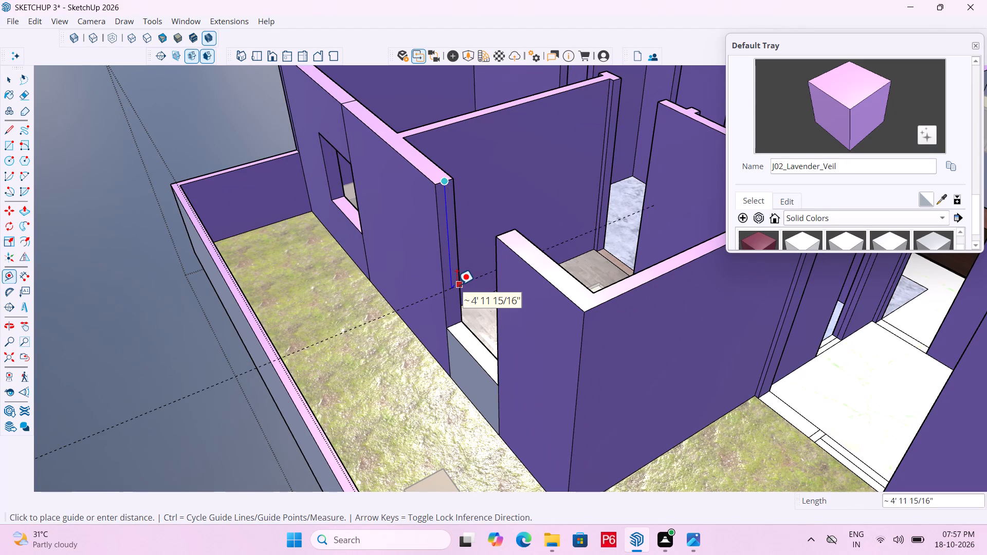
{"action": "key", "text": "4"}
{"action": "key", "text": "BackSpace"}
{"action": "type", "text": "3'"}
{"action": "key", "text": "Return"}
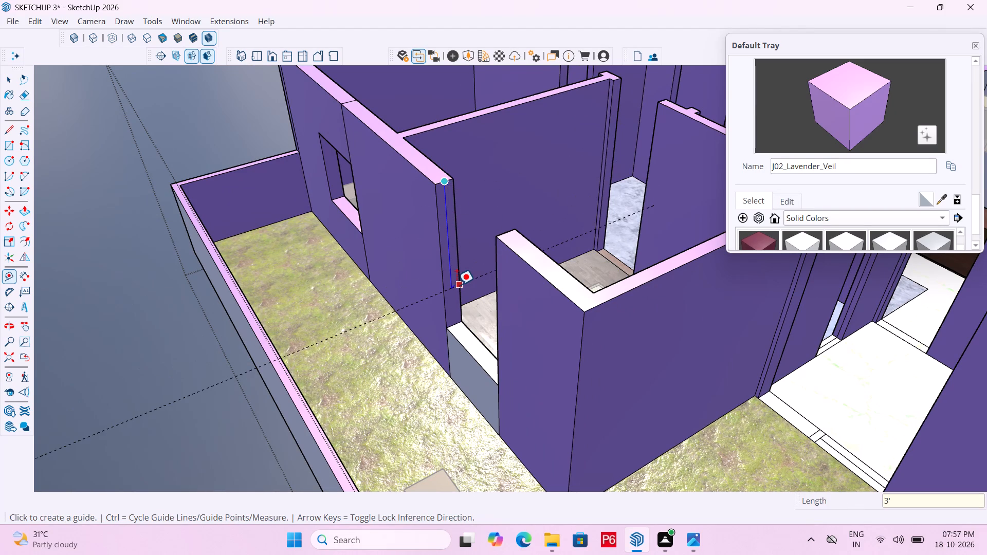
Draw a 9" line across the jamb along the guide to split its face, and erase the guide.
{"action": "key", "text": "l"}
{"action": "scroll", "coordinate": [444, 271], "scroll_direction": "up", "scroll_amount": 6}
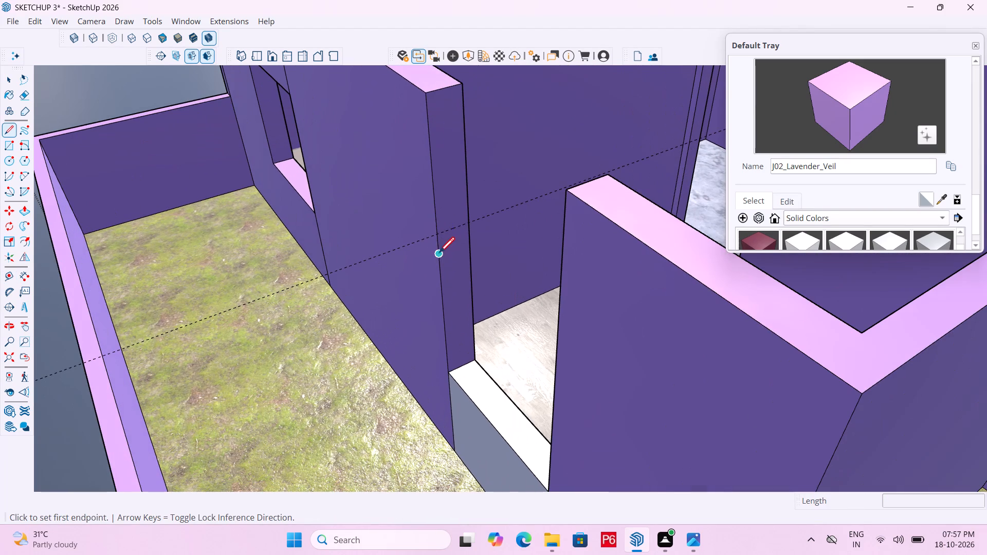
{"action": "left_click_drag", "start_coordinate": [434, 234], "coordinate": [440, 232]}
{"action": "left_click", "coordinate": [469, 222]}
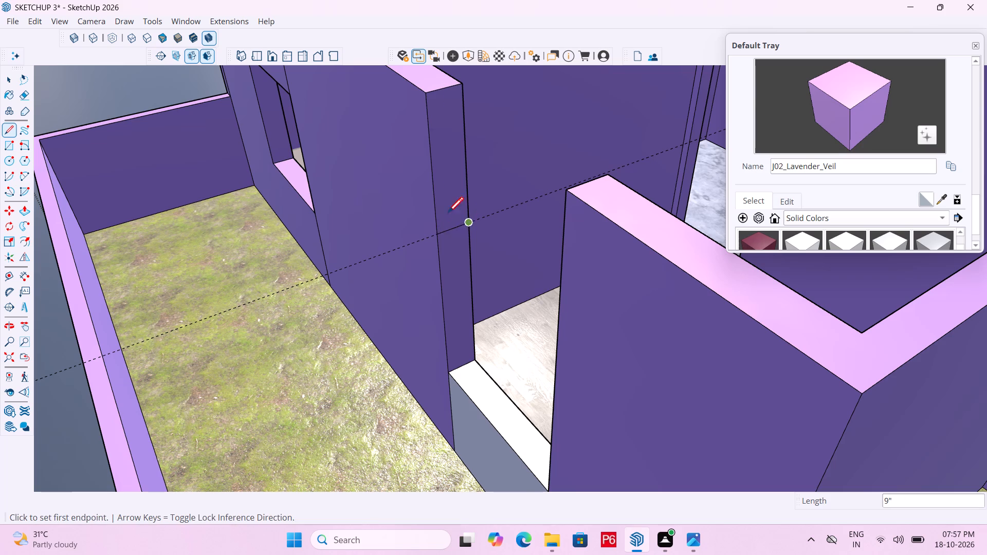
{"action": "scroll", "coordinate": [423, 196], "scroll_direction": "down", "scroll_amount": 3}
{"action": "key", "text": "e"}
{"action": "left_click_drag", "start_coordinate": [387, 240], "coordinate": [393, 240]}
Push/Pull the upper jamb section 4' across the opening to meet the opposite wall, closing the window's top.
{"action": "key", "text": "p"}
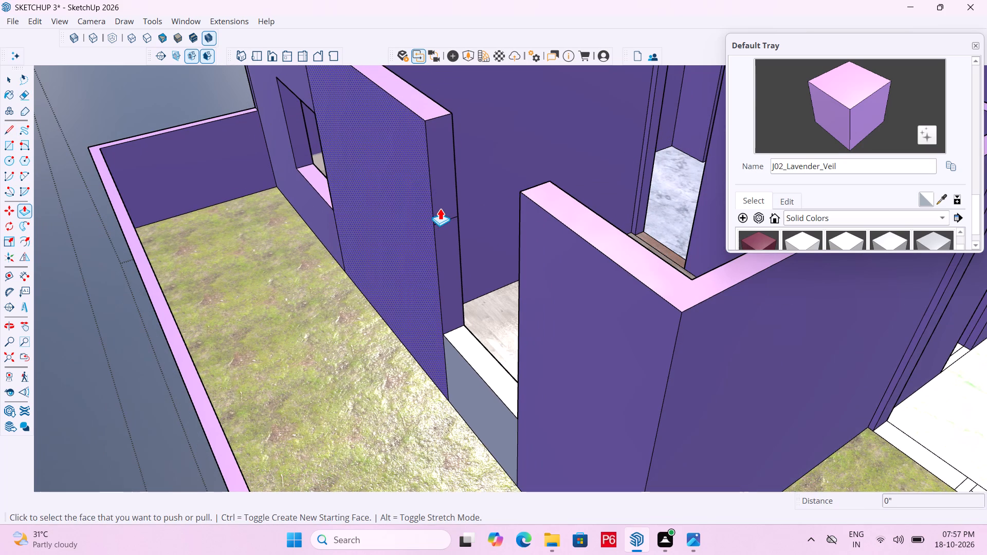
{"action": "left_click", "coordinate": [440, 208]}
{"action": "left_click", "coordinate": [522, 315]}
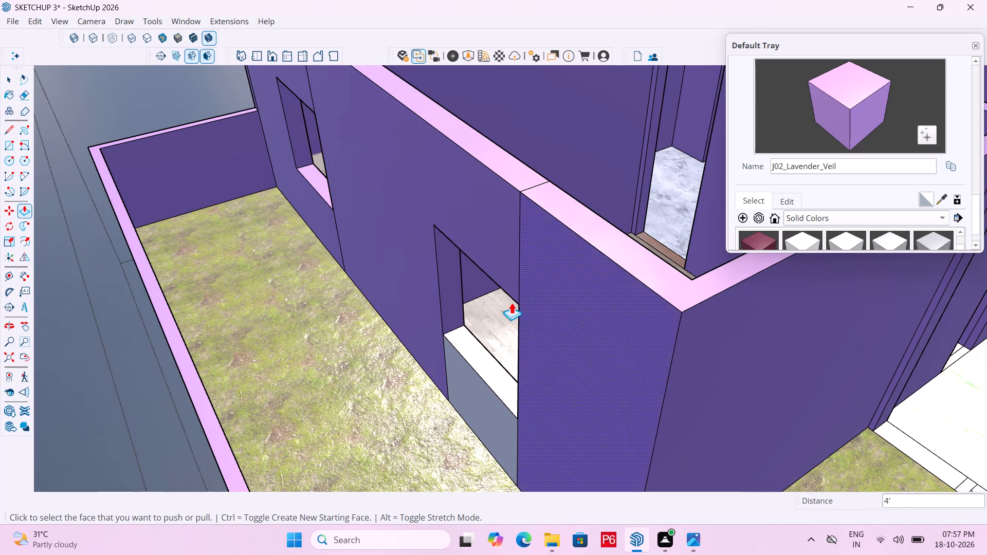
Save the model.
{"action": "scroll", "coordinate": [399, 222], "scroll_direction": "down", "scroll_amount": 5}
{"action": "key", "text": "ctrl+s"}
{"action": "key", "text": "ctrl+s"}
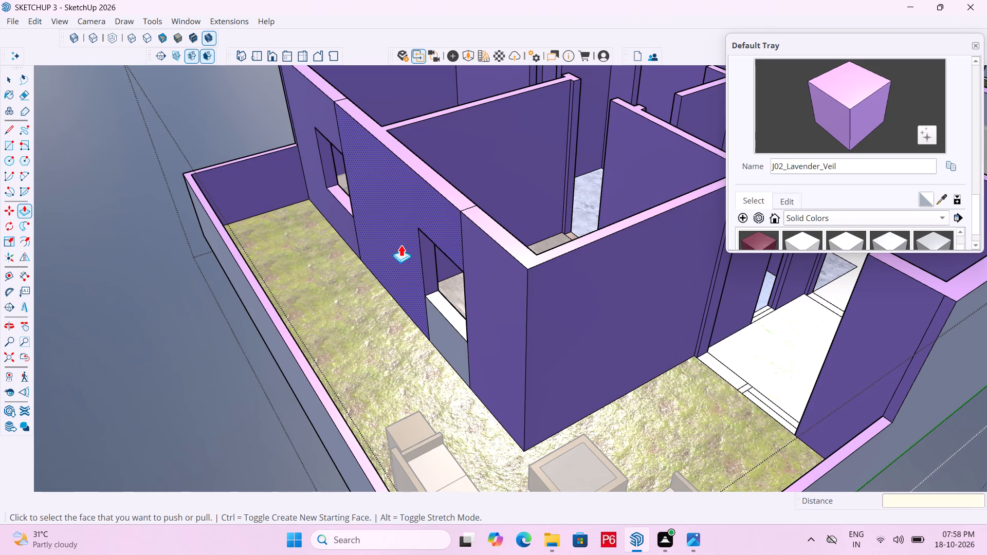
{"action": "key", "text": "ctrl+s"}
{"action": "key", "text": "ctrl+s"}
Erase the seam lines on the outer wall face and wall top above the newly formed bedroom window.
{"action": "key", "text": "e"}
{"action": "left_click_drag", "start_coordinate": [463, 233], "coordinate": [458, 222]}
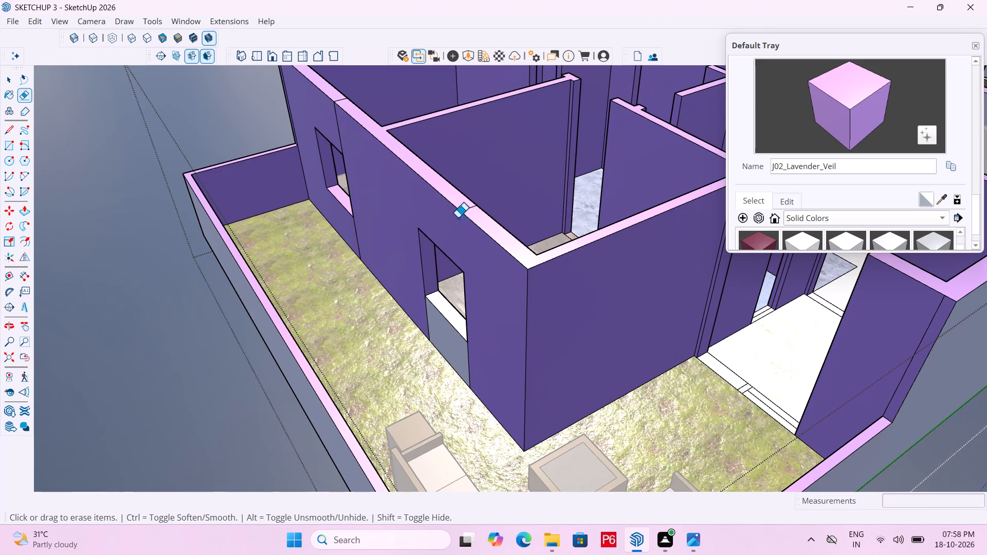
{"action": "left_click", "coordinate": [468, 212]}
Erase the seam lines above and below the other bedroom window on the terrace-side wall face and wall top.
{"action": "scroll", "coordinate": [318, 85], "scroll_direction": "up", "scroll_amount": 7}
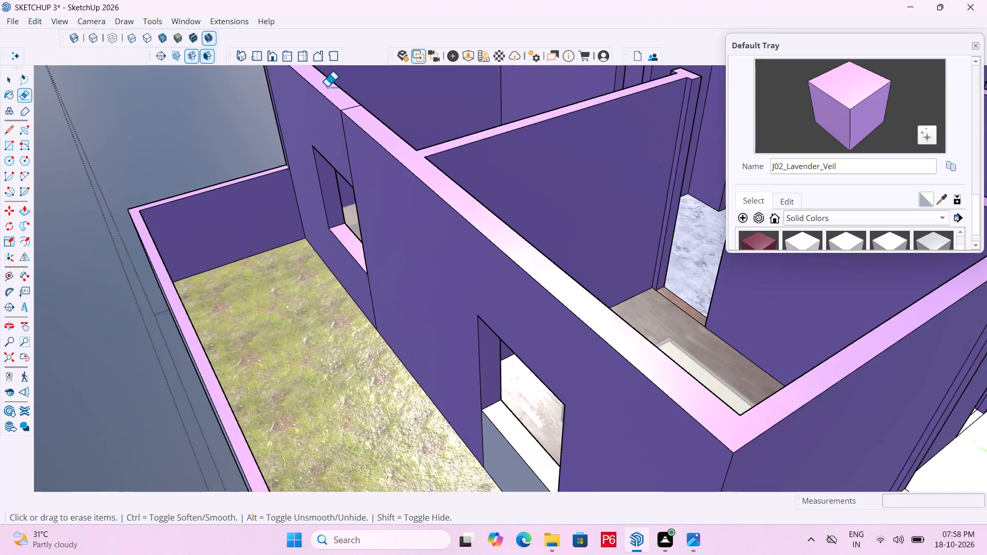
{"action": "scroll", "coordinate": [327, 87], "scroll_direction": "up", "scroll_amount": 4}
{"action": "left_click_drag", "start_coordinate": [380, 134], "coordinate": [374, 117]}
{"action": "double_click", "coordinate": [374, 117]}
{"action": "left_click_drag", "start_coordinate": [354, 169], "coordinate": [361, 168]}
{"action": "scroll", "coordinate": [375, 143], "scroll_direction": "down", "scroll_amount": 3}
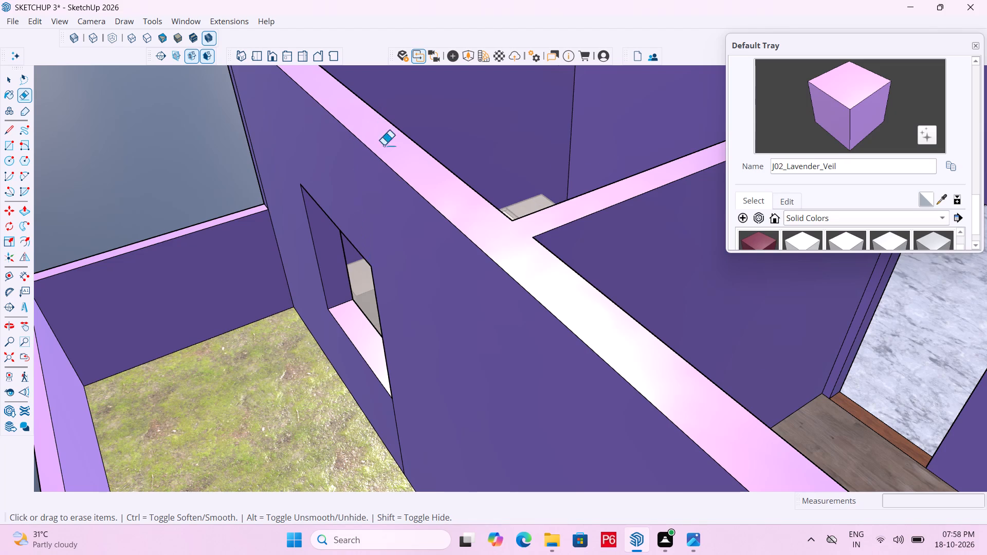
{"action": "scroll", "coordinate": [383, 145], "scroll_direction": "down", "scroll_amount": 1}
{"action": "scroll", "coordinate": [390, 290], "scroll_direction": "down", "scroll_amount": 7}
{"action": "left_click_drag", "start_coordinate": [406, 359], "coordinate": [397, 353]}
{"action": "left_click", "coordinate": [397, 353]}
{"action": "scroll", "coordinate": [370, 236], "scroll_direction": "down", "scroll_amount": 5}
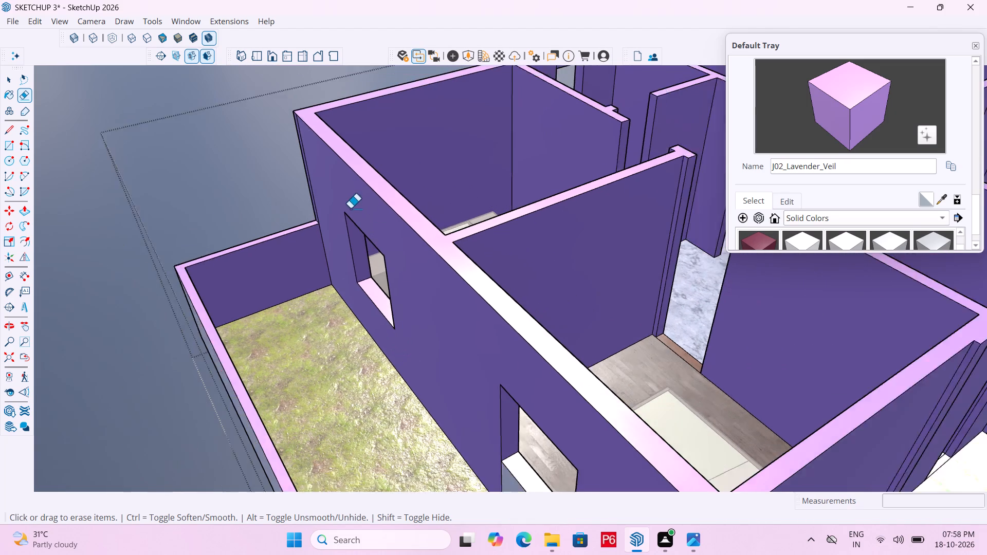
Erase the seam lines beside the sill wall under the newly formed bedroom window on the terrace side.
{"action": "scroll", "coordinate": [350, 209], "scroll_direction": "down", "scroll_amount": 2}
{"action": "scroll", "coordinate": [504, 475], "scroll_direction": "up", "scroll_amount": 5}
{"action": "left_click_drag", "start_coordinate": [486, 436], "coordinate": [428, 371]}
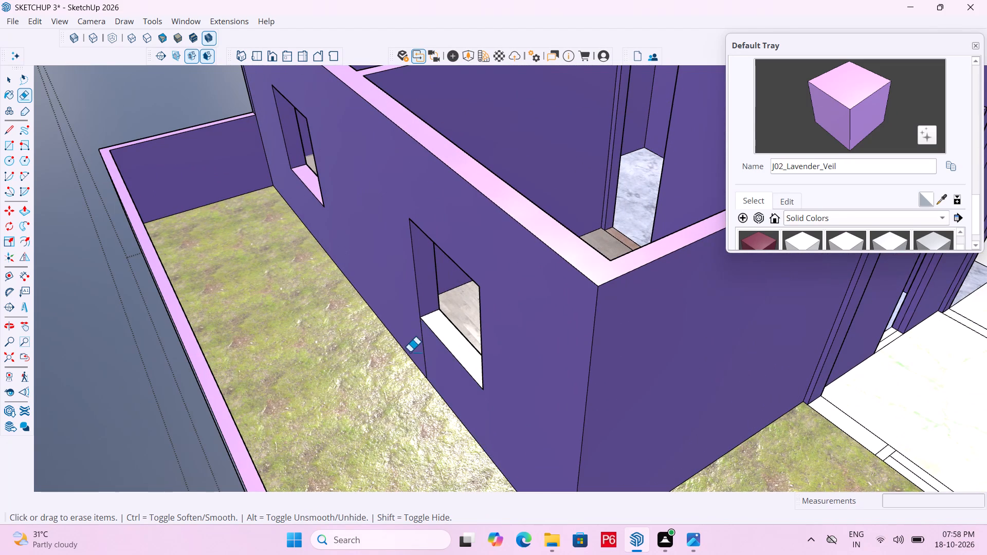
{"action": "left_click_drag", "start_coordinate": [410, 351], "coordinate": [435, 363]}
Erase the seam lines above and below that window on the bedroom's inner wall face, undoing any erasure that removes the wall-top face.
{"action": "scroll", "coordinate": [527, 437], "scroll_direction": "down", "scroll_amount": 8}
{"action": "scroll", "coordinate": [573, 321], "scroll_direction": "down", "scroll_amount": 5}
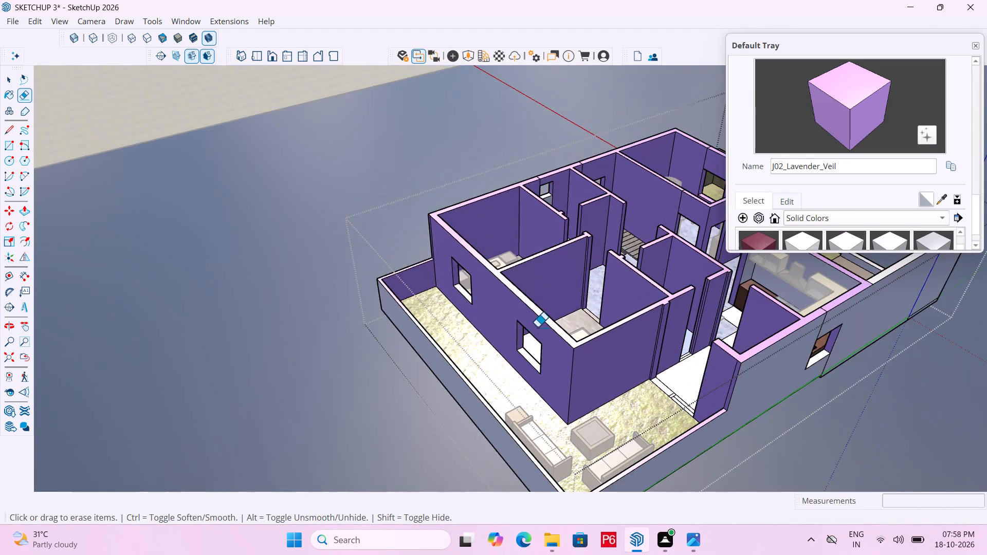
{"action": "middle_click_drag", "start_coordinate": [509, 327], "coordinate": [171, 373]}
{"action": "scroll", "coordinate": [371, 313], "scroll_direction": "up", "scroll_amount": 6}
{"action": "left_click_drag", "start_coordinate": [355, 285], "coordinate": [360, 279]}
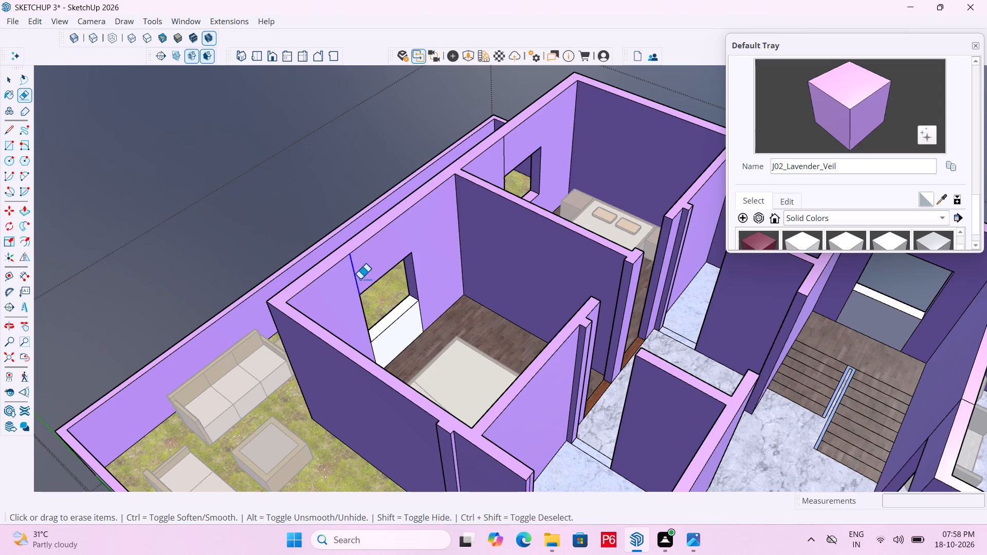
{"action": "left_click_drag", "start_coordinate": [360, 279], "coordinate": [366, 274]}
{"action": "left_click", "coordinate": [374, 360]}
{"action": "left_click", "coordinate": [380, 351]}
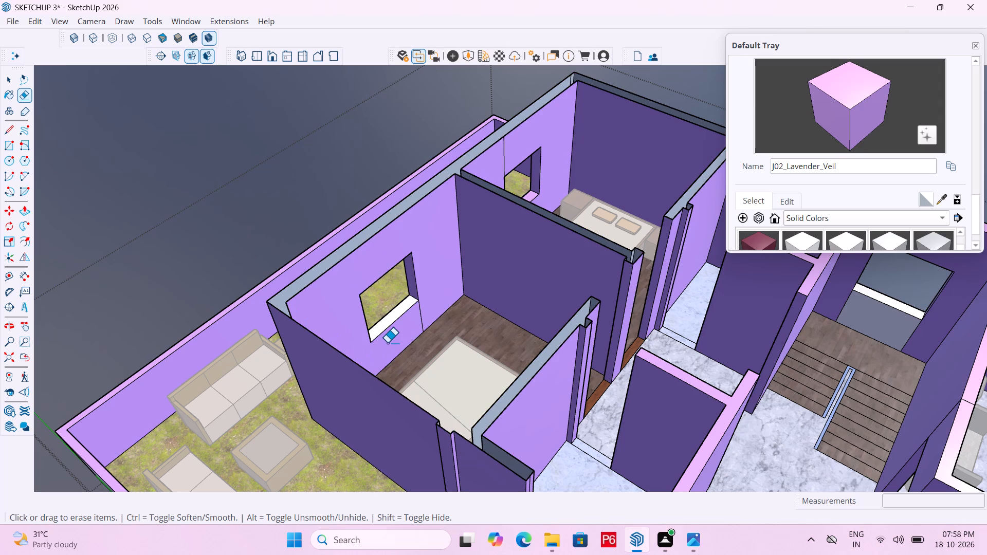
{"action": "key", "text": "ctrl+z"}
{"action": "scroll", "coordinate": [413, 341], "scroll_direction": "up", "scroll_amount": 5}
{"action": "left_click_drag", "start_coordinate": [340, 363], "coordinate": [363, 351]}
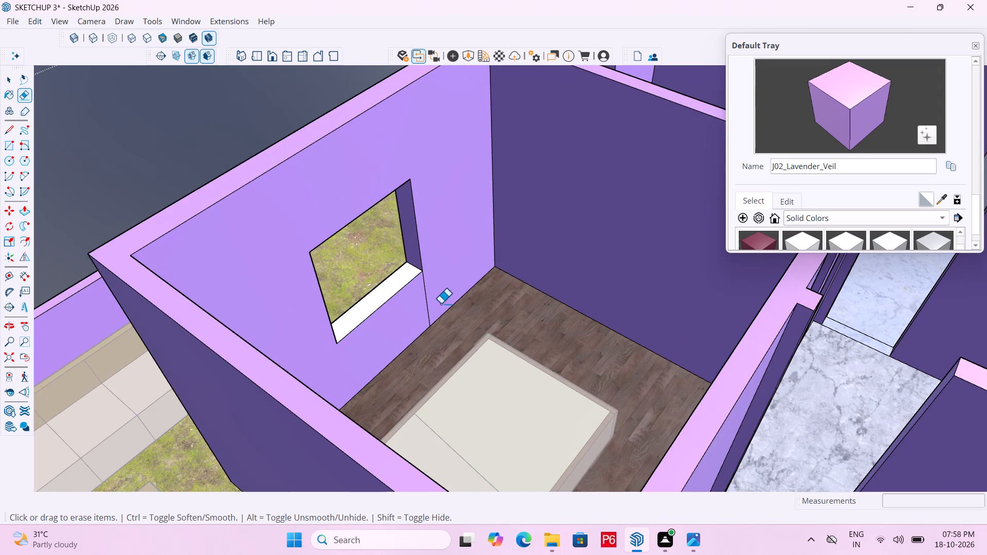
{"action": "left_click_drag", "start_coordinate": [442, 301], "coordinate": [419, 311]}
{"action": "left_click", "coordinate": [419, 311]}
Erase the seam lines above and below the window on the inner wall face of the other bedroom.
{"action": "scroll", "coordinate": [373, 340], "scroll_direction": "down", "scroll_amount": 6}
{"action": "scroll", "coordinate": [303, 386], "scroll_direction": "down", "scroll_amount": 6}
{"action": "middle_click_drag", "start_coordinate": [468, 239], "coordinate": [391, 251]}
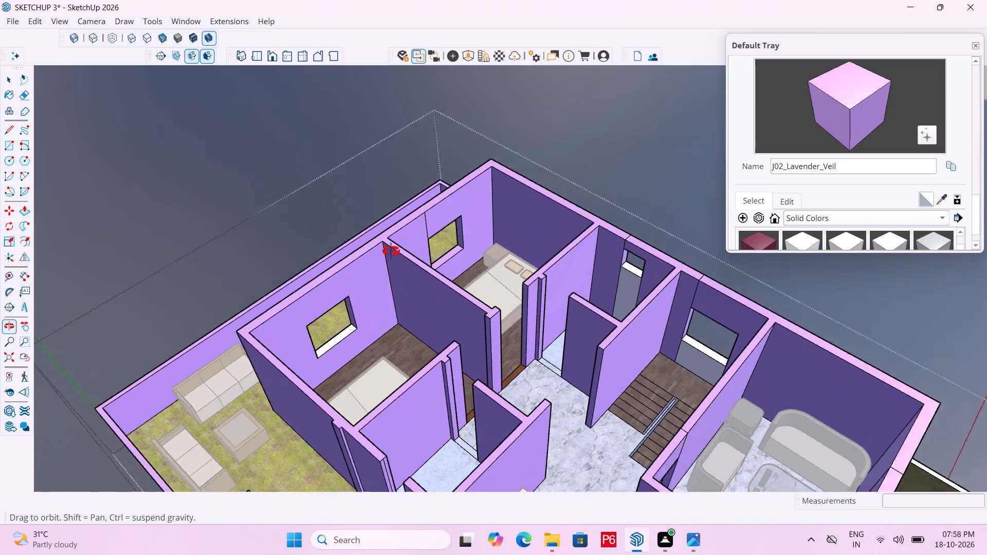
{"action": "middle_click_drag", "start_coordinate": [391, 251], "coordinate": [403, 251]}
{"action": "scroll", "coordinate": [388, 251], "scroll_direction": "up", "scroll_amount": 8}
{"action": "left_click_drag", "start_coordinate": [422, 201], "coordinate": [434, 194]}
{"action": "left_click_drag", "start_coordinate": [445, 320], "coordinate": [433, 322]}
{"action": "left_click", "coordinate": [427, 322]}
Erase the seam lines above and below the bathroom's small window on the inner wall face and wall top.
{"action": "scroll", "coordinate": [510, 240], "scroll_direction": "down", "scroll_amount": 13}
{"action": "scroll", "coordinate": [438, 239], "scroll_direction": "down", "scroll_amount": 6}
{"action": "middle_click_drag", "start_coordinate": [362, 312], "coordinate": [574, 334]}
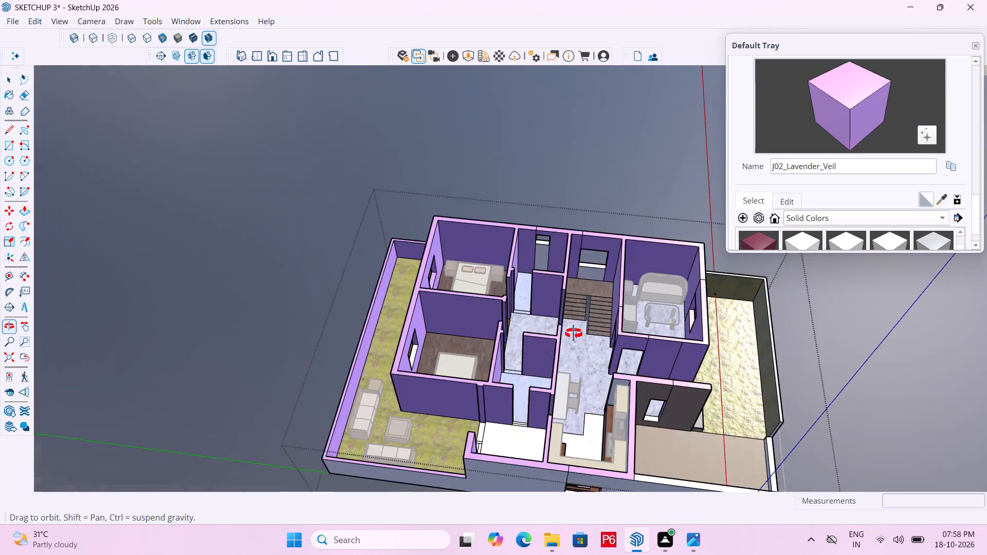
{"action": "middle_click_drag", "start_coordinate": [574, 334], "coordinate": [600, 334]}
{"action": "scroll", "coordinate": [520, 221], "scroll_direction": "up", "scroll_amount": 12}
{"action": "left_click_drag", "start_coordinate": [566, 266], "coordinate": [559, 266]}
{"action": "left_click", "coordinate": [517, 272]}
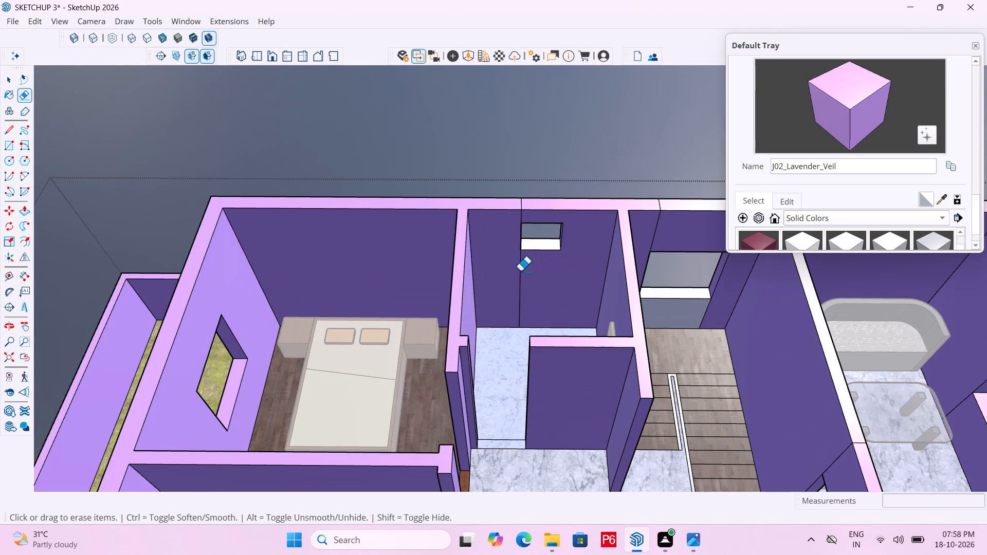
{"action": "left_click_drag", "start_coordinate": [526, 271], "coordinate": [517, 271]}
{"action": "left_click", "coordinate": [518, 271]}
{"action": "scroll", "coordinate": [525, 215], "scroll_direction": "up", "scroll_amount": 5}
{"action": "left_click", "coordinate": [519, 215]}
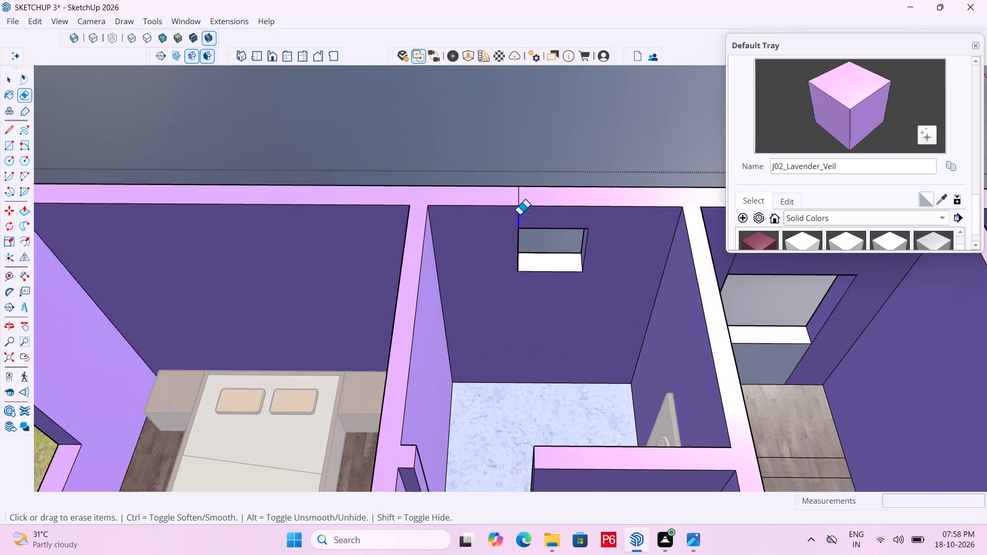
{"action": "left_click", "coordinate": [519, 197]}
Erase the seam lines above and below the staircase window on the inner wall face and wall top.
{"action": "scroll", "coordinate": [441, 205], "scroll_direction": "down", "scroll_amount": 13}
{"action": "scroll", "coordinate": [520, 224], "scroll_direction": "up", "scroll_amount": 4}
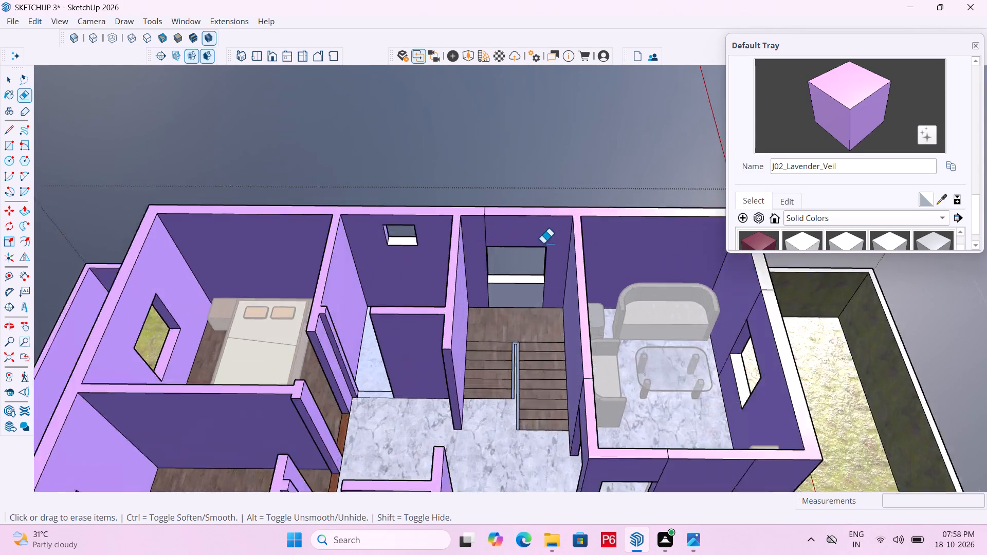
{"action": "scroll", "coordinate": [543, 244], "scroll_direction": "up", "scroll_amount": 2}
{"action": "scroll", "coordinate": [494, 236], "scroll_direction": "up", "scroll_amount": 5}
{"action": "left_click_drag", "start_coordinate": [459, 224], "coordinate": [445, 224]}
{"action": "left_click", "coordinate": [444, 223]}
{"action": "left_click_drag", "start_coordinate": [448, 349], "coordinate": [482, 340]}
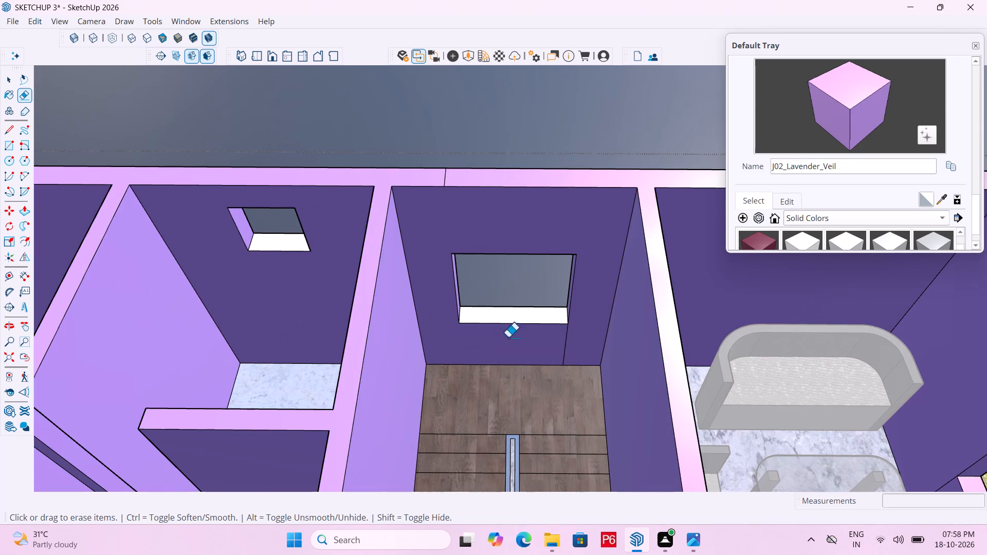
{"action": "left_click_drag", "start_coordinate": [562, 338], "coordinate": [574, 338]}
{"action": "left_click", "coordinate": [575, 338]}
{"action": "scroll", "coordinate": [532, 284], "scroll_direction": "down", "scroll_amount": 1}
{"action": "scroll", "coordinate": [445, 187], "scroll_direction": "up", "scroll_amount": 3}
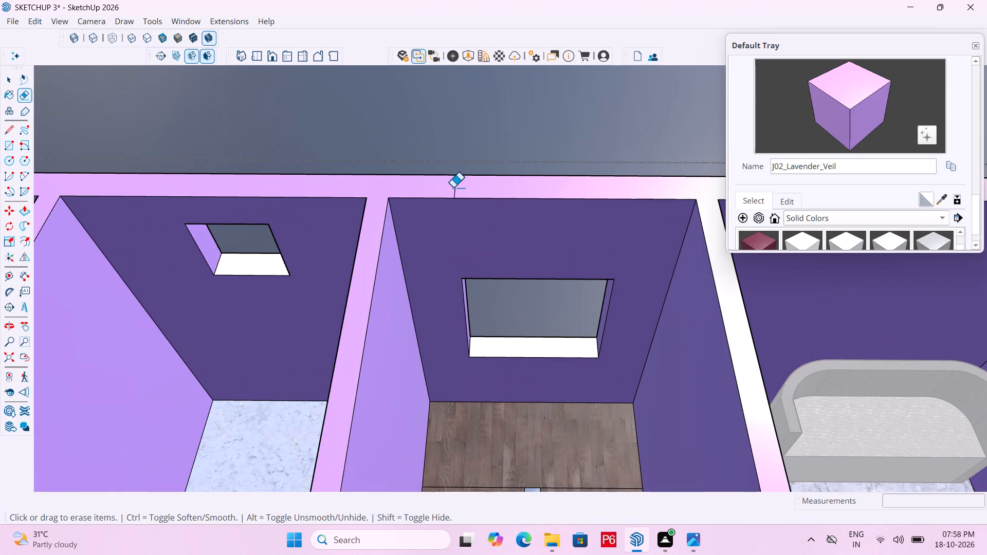
{"action": "left_click_drag", "start_coordinate": [456, 190], "coordinate": [476, 191]}
Erase the seam lines above and below the staircase window on the white exterior wall face.
{"action": "scroll", "coordinate": [474, 194], "scroll_direction": "down", "scroll_amount": 7}
{"action": "scroll", "coordinate": [423, 200], "scroll_direction": "down", "scroll_amount": 12}
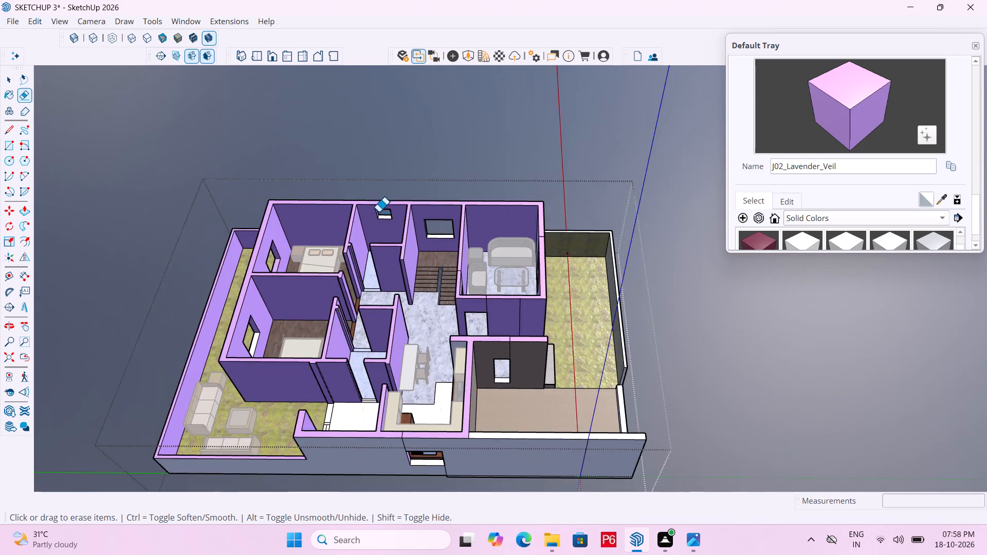
{"action": "middle_click_drag", "start_coordinate": [202, 279], "coordinate": [683, 215]}
{"action": "scroll", "coordinate": [673, 237], "scroll_direction": "up", "scroll_amount": 1}
{"action": "middle_click_drag", "start_coordinate": [363, 220], "coordinate": [413, 302]}
{"action": "scroll", "coordinate": [363, 220], "scroll_direction": "down", "scroll_amount": 2}
{"action": "middle_click_drag", "start_coordinate": [397, 369], "coordinate": [469, 286]}
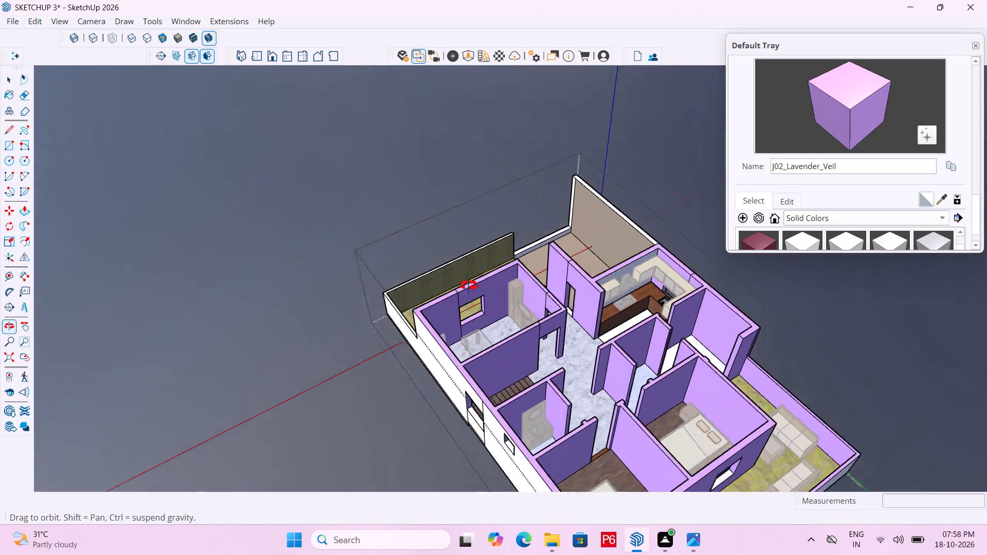
{"action": "middle_click_drag", "start_coordinate": [469, 286], "coordinate": [464, 276]}
{"action": "scroll", "coordinate": [395, 290], "scroll_direction": "down", "scroll_amount": 4}
{"action": "scroll", "coordinate": [440, 382], "scroll_direction": "up", "scroll_amount": 1}
{"action": "middle_click_drag", "start_coordinate": [446, 384], "coordinate": [522, 350]}
{"action": "scroll", "coordinate": [522, 350], "scroll_direction": "up", "scroll_amount": 4}
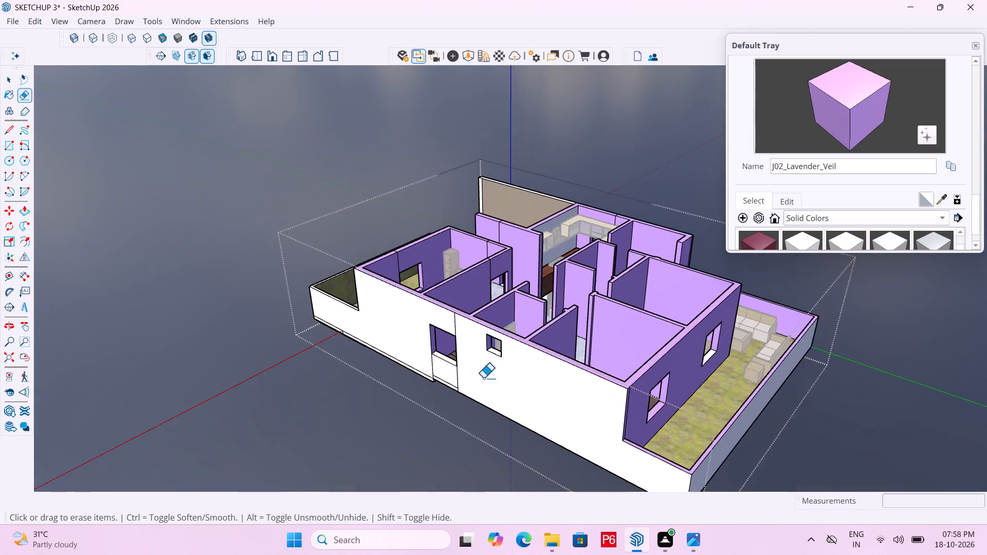
{"action": "scroll", "coordinate": [478, 382], "scroll_direction": "up", "scroll_amount": 7}
{"action": "left_click_drag", "start_coordinate": [432, 372], "coordinate": [442, 370]}
{"action": "left_click_drag", "start_coordinate": [403, 357], "coordinate": [377, 340]}
{"action": "left_click", "coordinate": [375, 338]}
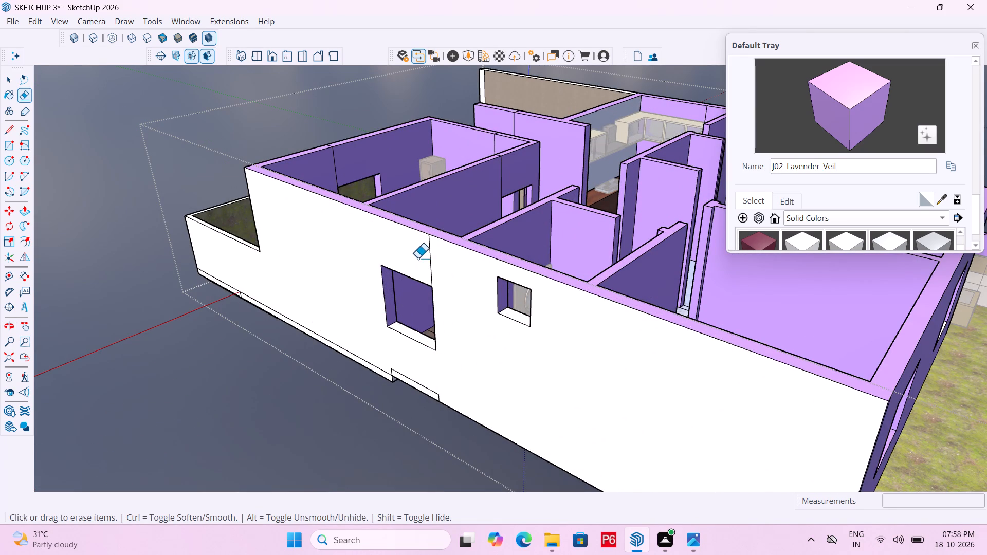
{"action": "left_click_drag", "start_coordinate": [417, 258], "coordinate": [444, 256]}
Erase the seam line across the wall top above the living room's garden-side window, undoing the mistaken erasure of the wall-top face.
{"action": "scroll", "coordinate": [425, 274], "scroll_direction": "down", "scroll_amount": 6}
{"action": "scroll", "coordinate": [327, 274], "scroll_direction": "down", "scroll_amount": 6}
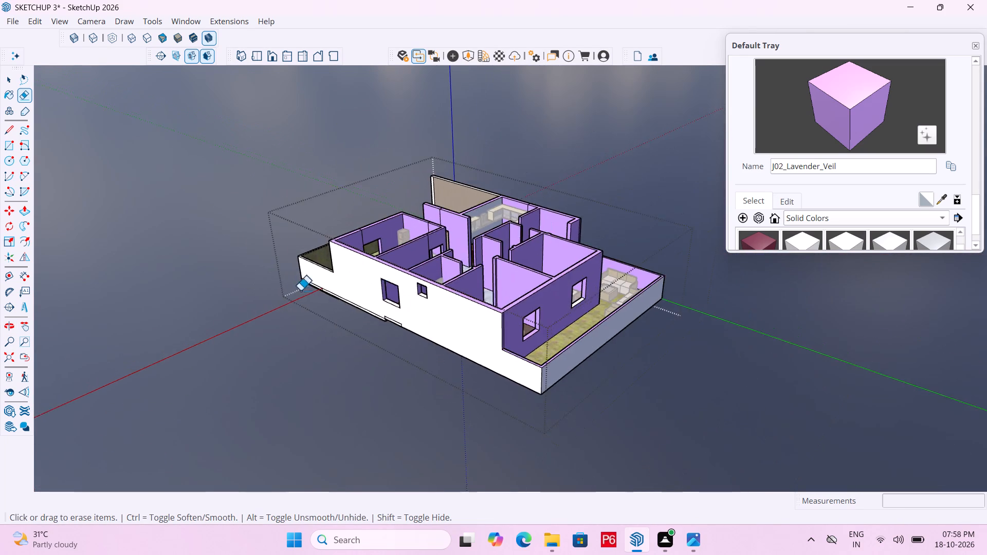
{"action": "middle_click_drag", "start_coordinate": [300, 291], "coordinate": [609, 290]}
{"action": "middle_click_drag", "start_coordinate": [416, 273], "coordinate": [541, 274]}
{"action": "scroll", "coordinate": [515, 306], "scroll_direction": "up", "scroll_amount": 12}
{"action": "left_click_drag", "start_coordinate": [445, 300], "coordinate": [434, 294]}
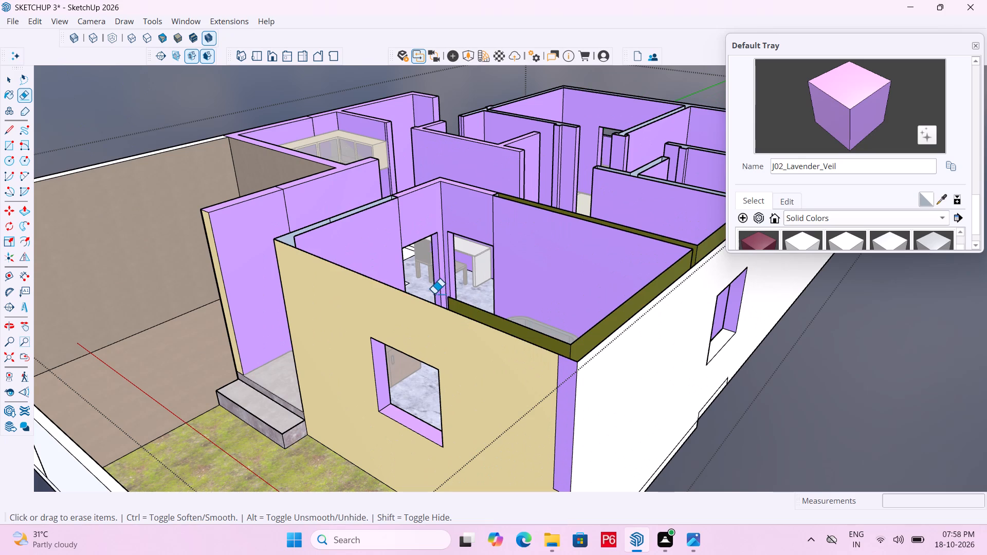
{"action": "key", "text": "ctrl+z"}
{"action": "scroll", "coordinate": [436, 302], "scroll_direction": "up", "scroll_amount": 3}
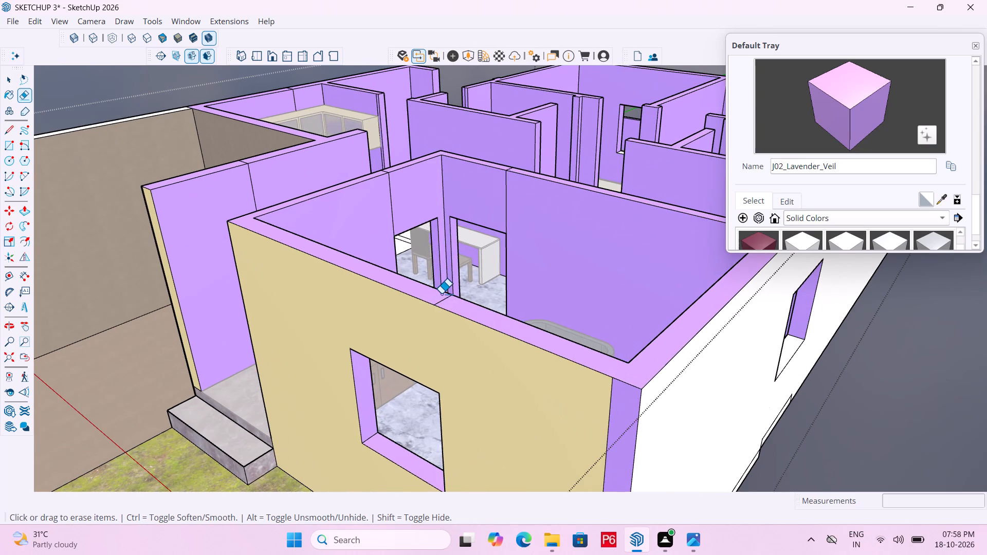
{"action": "left_click_drag", "start_coordinate": [442, 294], "coordinate": [447, 298]}
{"action": "left_click", "coordinate": [447, 298]}
{"action": "left_click", "coordinate": [451, 300]}
Erase the vertical seam line above the living room's interior opening on the long partition wall.
{"action": "scroll", "coordinate": [537, 272], "scroll_direction": "down", "scroll_amount": 6}
{"action": "scroll", "coordinate": [528, 211], "scroll_direction": "up", "scroll_amount": 2}
{"action": "middle_click_drag", "start_coordinate": [528, 211], "coordinate": [509, 223]}
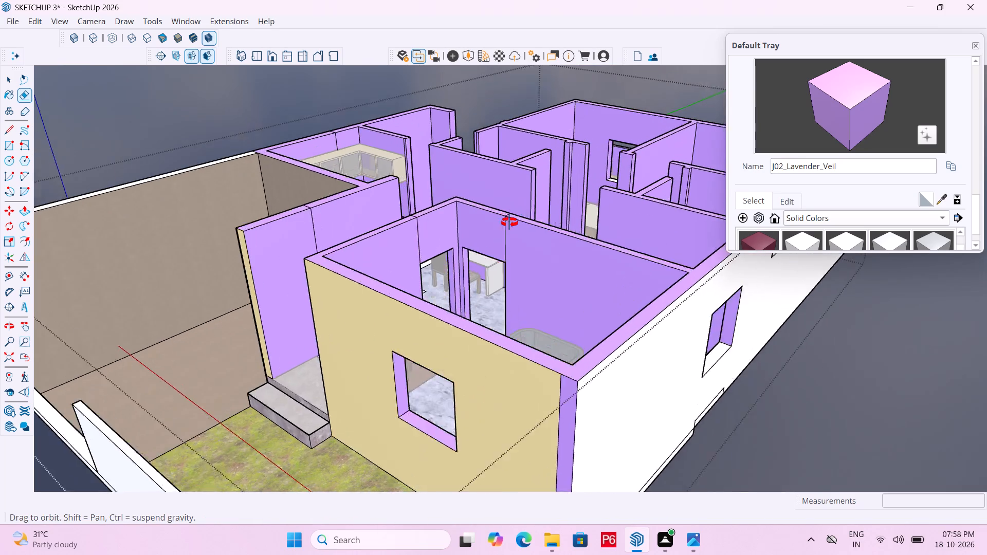
{"action": "middle_click_drag", "start_coordinate": [509, 223], "coordinate": [490, 256]}
{"action": "scroll", "coordinate": [490, 256], "scroll_direction": "up", "scroll_amount": 1}
{"action": "left_click_drag", "start_coordinate": [456, 305], "coordinate": [466, 305]}
{"action": "scroll", "coordinate": [464, 281], "scroll_direction": "up", "scroll_amount": 6}
{"action": "middle_click", "coordinate": [464, 281]}
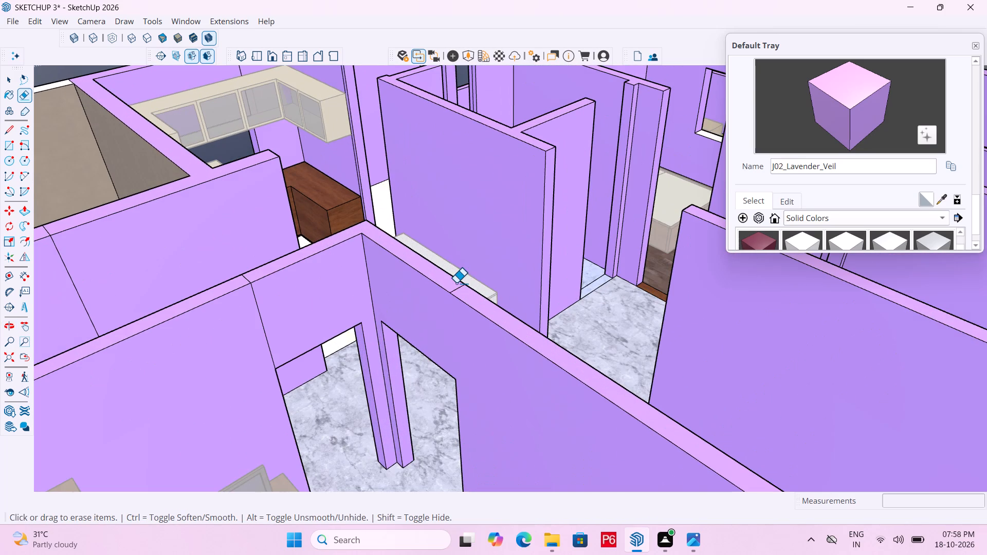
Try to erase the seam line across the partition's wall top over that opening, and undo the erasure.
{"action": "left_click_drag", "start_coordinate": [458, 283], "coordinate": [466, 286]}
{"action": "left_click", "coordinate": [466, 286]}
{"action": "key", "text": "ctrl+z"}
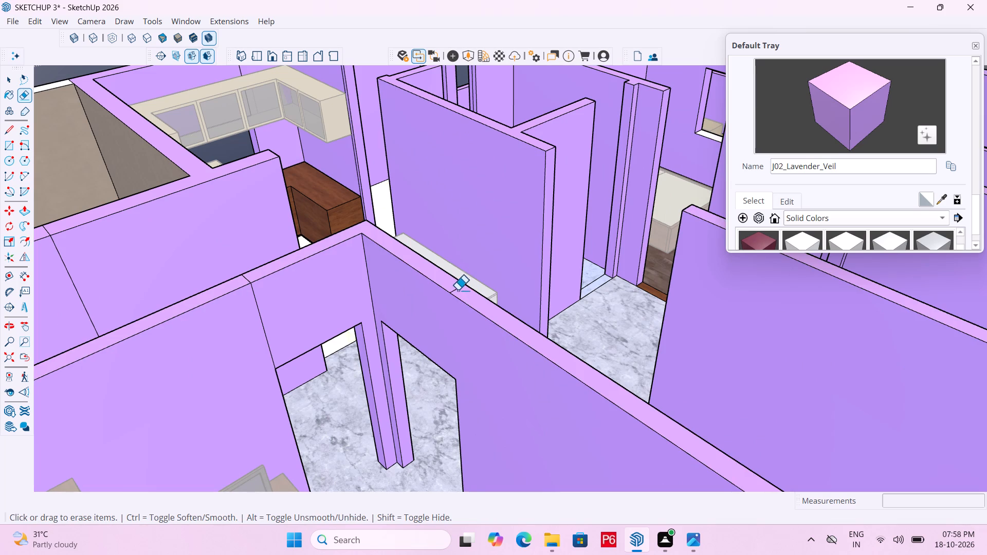
Erase the wall-top seam lines over the two openings at the living room's inner corner, plus the vertical seam above the doorway.
{"action": "left_click", "coordinate": [458, 288]}
{"action": "left_click_drag", "start_coordinate": [264, 309], "coordinate": [252, 308]}
{"action": "scroll", "coordinate": [252, 280], "scroll_direction": "up", "scroll_amount": 4}
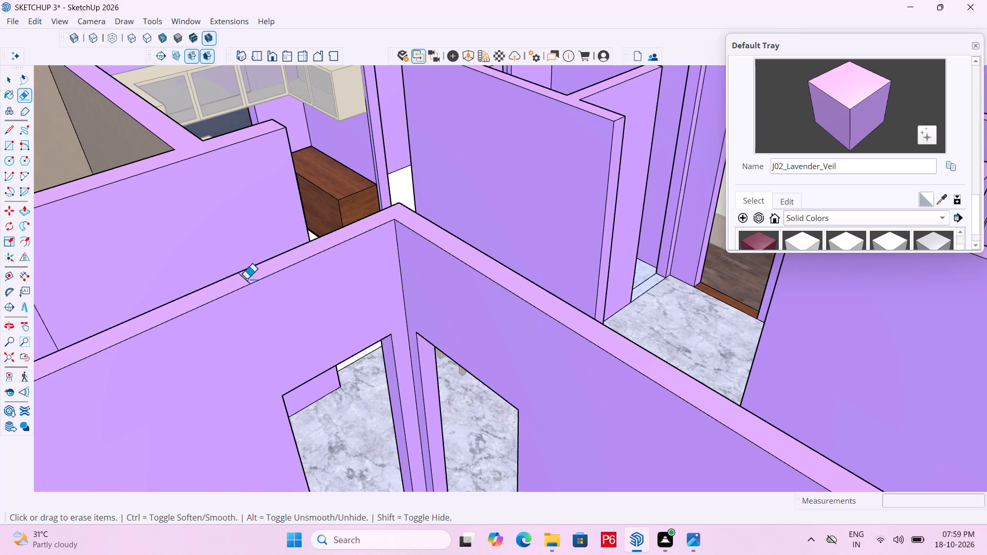
{"action": "left_click", "coordinate": [246, 279]}
{"action": "scroll", "coordinate": [314, 215], "scroll_direction": "down", "scroll_amount": 11}
Erase the vertical seam lines above and below the living room's garden-side window on the interior wall face.
{"action": "middle_click_drag", "start_coordinate": [470, 341], "coordinate": [308, 392]}
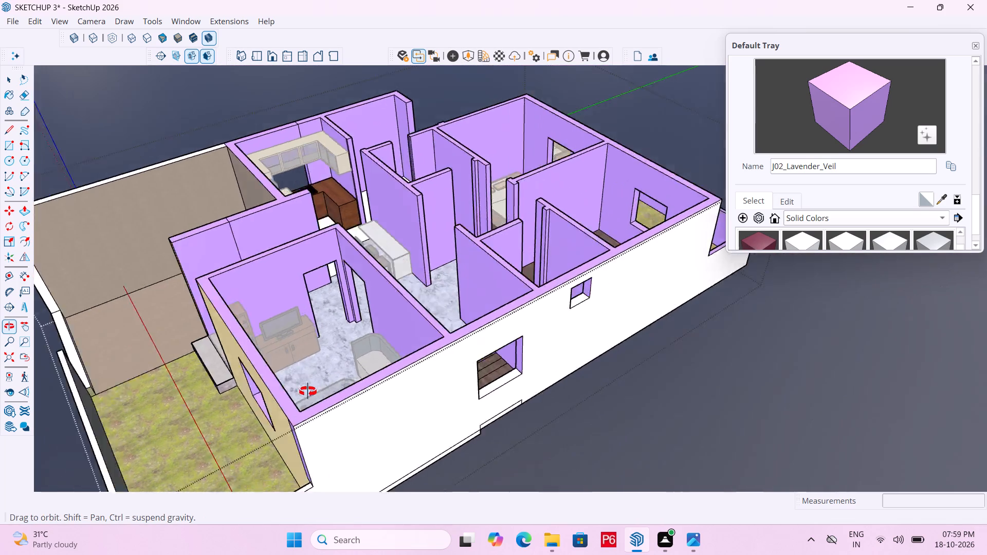
{"action": "middle_click_drag", "start_coordinate": [308, 392], "coordinate": [186, 390]}
{"action": "scroll", "coordinate": [182, 215], "scroll_direction": "up", "scroll_amount": 10}
{"action": "middle_click_drag", "start_coordinate": [189, 213], "coordinate": [198, 210]}
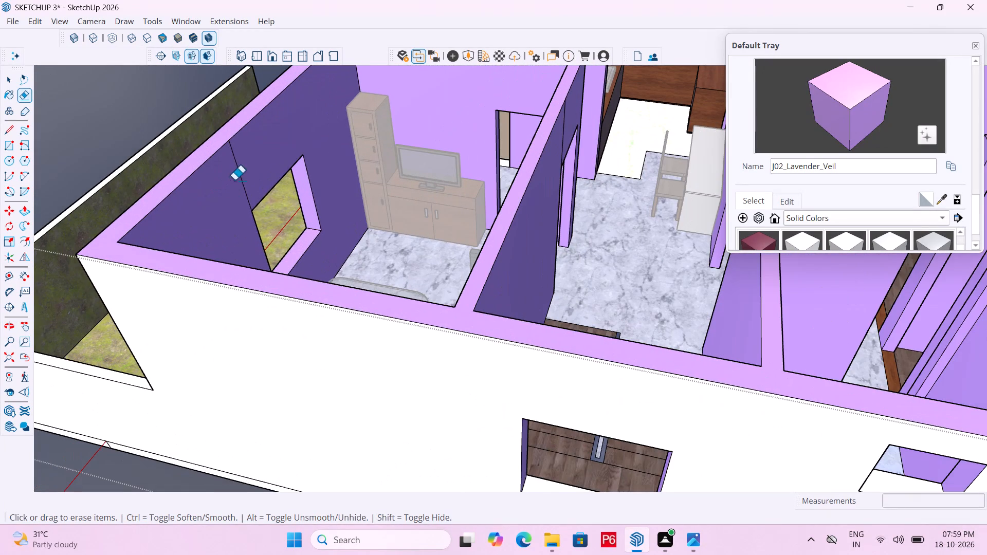
{"action": "left_click_drag", "start_coordinate": [234, 180], "coordinate": [246, 169]}
{"action": "scroll", "coordinate": [288, 169], "scroll_direction": "down", "scroll_amount": 2}
{"action": "middle_click_drag", "start_coordinate": [286, 192], "coordinate": [187, 255]}
{"action": "scroll", "coordinate": [188, 315], "scroll_direction": "up", "scroll_amount": 5}
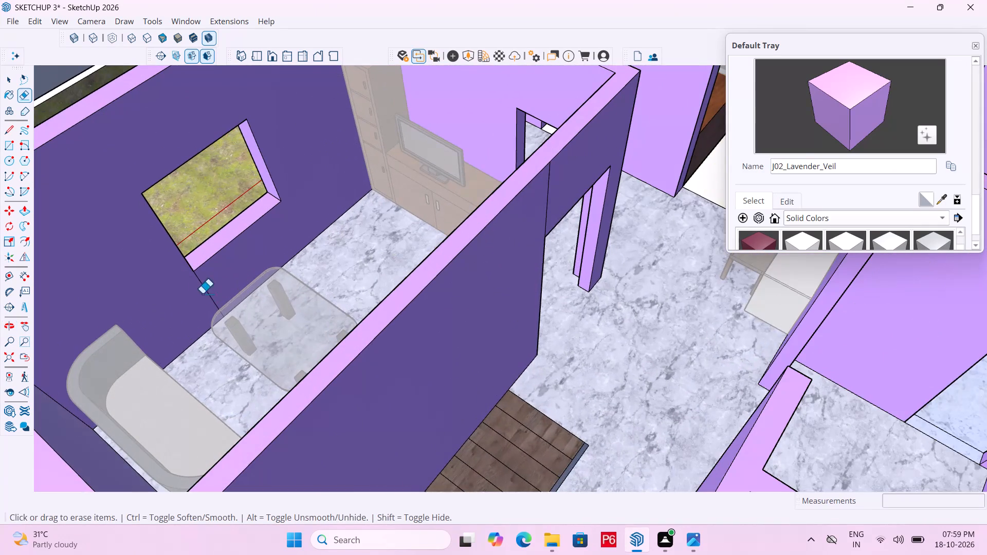
{"action": "left_click_drag", "start_coordinate": [202, 294], "coordinate": [222, 275]}
{"action": "scroll", "coordinate": [412, 170], "scroll_direction": "down", "scroll_amount": 6}
{"action": "scroll", "coordinate": [331, 210], "scroll_direction": "down", "scroll_amount": 6}
Erase the vertical seam above the narrow opening in the entrance passage's outer wall, and the matching seam across its wall top.
{"action": "middle_click_drag", "start_coordinate": [208, 330], "coordinate": [690, 323]}
{"action": "middle_click_drag", "start_coordinate": [407, 363], "coordinate": [277, 346]}
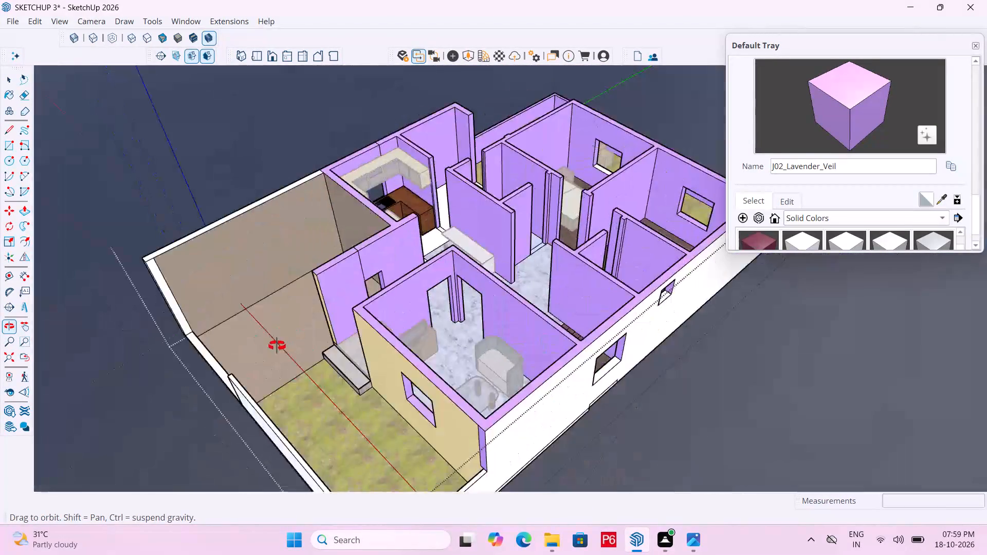
{"action": "middle_click_drag", "start_coordinate": [277, 346], "coordinate": [356, 282]}
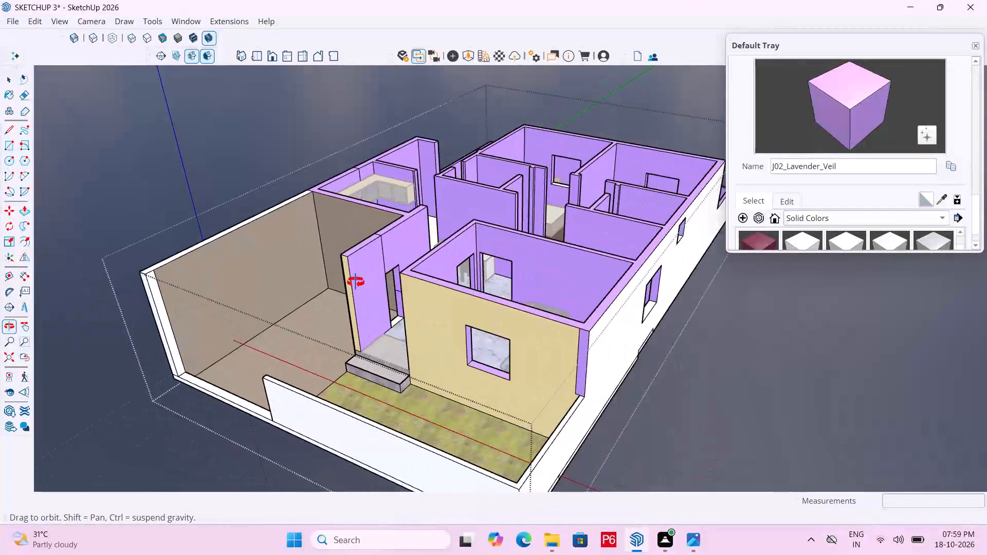
{"action": "middle_click_drag", "start_coordinate": [356, 282], "coordinate": [3, 358]}
{"action": "scroll", "coordinate": [351, 171], "scroll_direction": "up", "scroll_amount": 5}
{"action": "scroll", "coordinate": [423, 152], "scroll_direction": "up", "scroll_amount": 5}
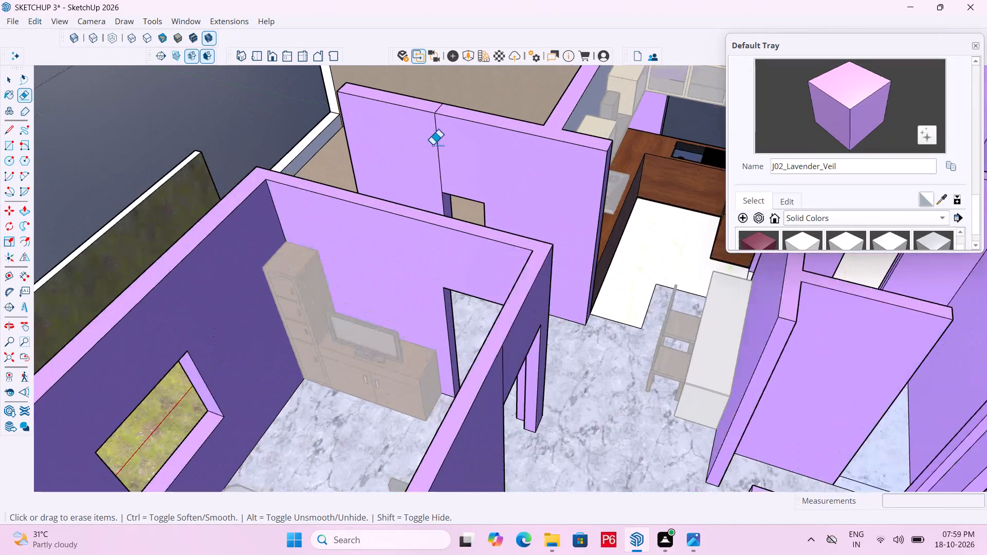
{"action": "left_click", "coordinate": [437, 143]}
{"action": "scroll", "coordinate": [340, 194], "scroll_direction": "down", "scroll_amount": 6}
{"action": "scroll", "coordinate": [429, 188], "scroll_direction": "up", "scroll_amount": 10}
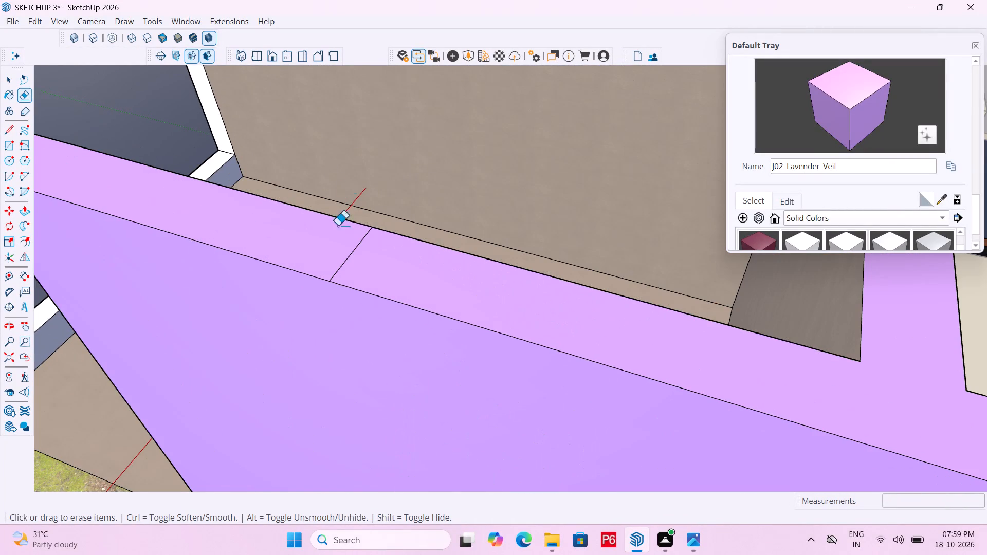
{"action": "left_click_drag", "start_coordinate": [357, 256], "coordinate": [358, 245]}
{"action": "scroll", "coordinate": [352, 234], "scroll_direction": "down", "scroll_amount": 7}
{"action": "scroll", "coordinate": [265, 198], "scroll_direction": "down", "scroll_amount": 7}
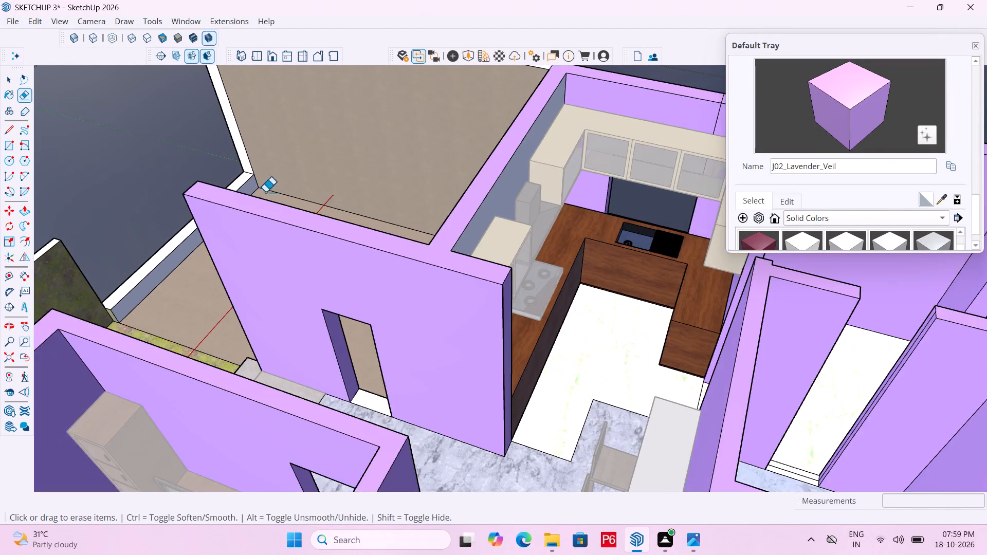
Erase the vertical seam line above the same narrow opening on the wall's dark face towards the brown-floored court.
{"action": "scroll", "coordinate": [315, 206], "scroll_direction": "down", "scroll_amount": 12}
{"action": "middle_click_drag", "start_coordinate": [199, 297], "coordinate": [686, 335]}
{"action": "scroll", "coordinate": [328, 278], "scroll_direction": "down", "scroll_amount": 5}
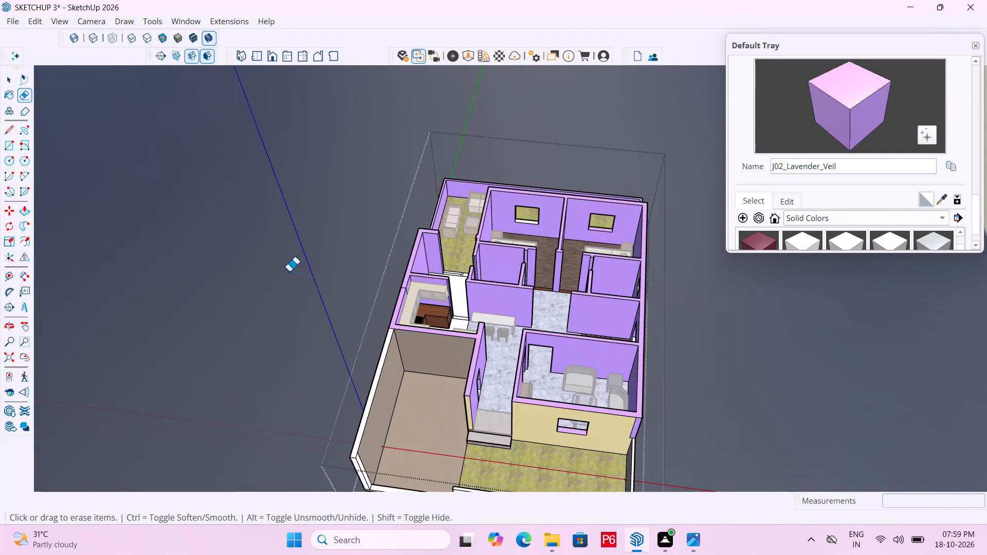
{"action": "middle_click_drag", "start_coordinate": [465, 446], "coordinate": [857, 391]}
{"action": "middle_click_drag", "start_coordinate": [700, 293], "coordinate": [660, 305]}
{"action": "scroll", "coordinate": [587, 295], "scroll_direction": "up", "scroll_amount": 5}
{"action": "scroll", "coordinate": [679, 297], "scroll_direction": "up", "scroll_amount": 5}
{"action": "middle_click_drag", "start_coordinate": [678, 297], "coordinate": [660, 287]}
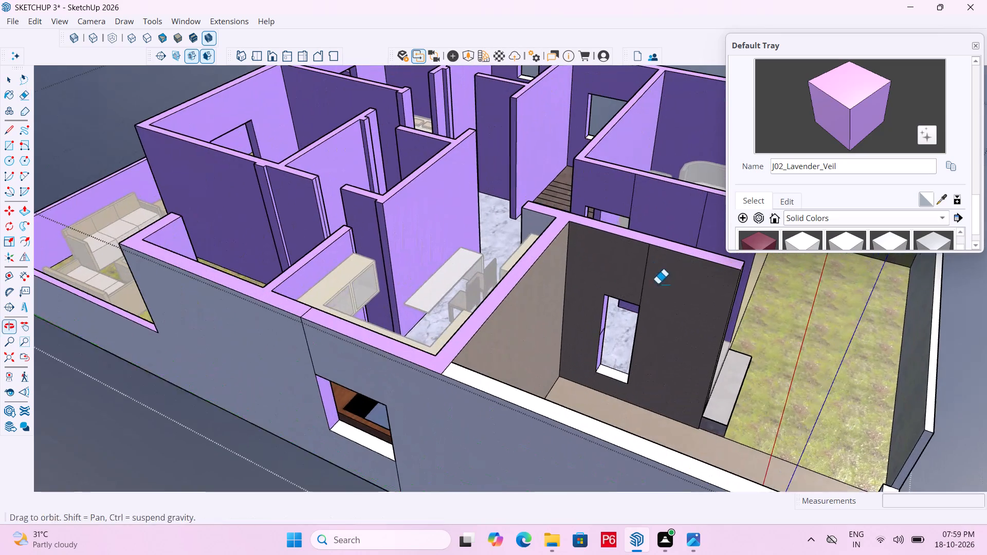
{"action": "left_click_drag", "start_coordinate": [642, 271], "coordinate": [630, 267]}
{"action": "left_click_drag", "start_coordinate": [628, 277], "coordinate": [649, 278]}
{"action": "left_click", "coordinate": [649, 278]}
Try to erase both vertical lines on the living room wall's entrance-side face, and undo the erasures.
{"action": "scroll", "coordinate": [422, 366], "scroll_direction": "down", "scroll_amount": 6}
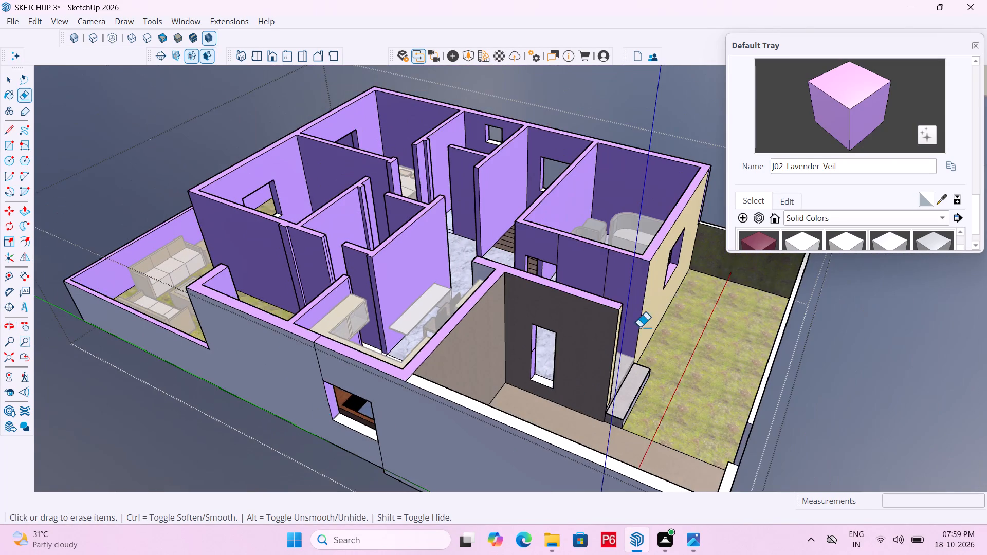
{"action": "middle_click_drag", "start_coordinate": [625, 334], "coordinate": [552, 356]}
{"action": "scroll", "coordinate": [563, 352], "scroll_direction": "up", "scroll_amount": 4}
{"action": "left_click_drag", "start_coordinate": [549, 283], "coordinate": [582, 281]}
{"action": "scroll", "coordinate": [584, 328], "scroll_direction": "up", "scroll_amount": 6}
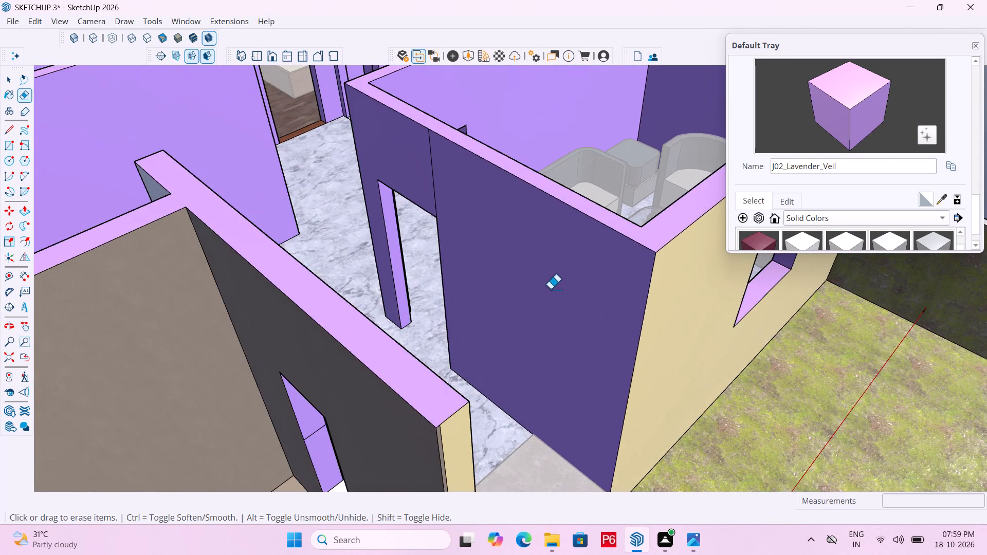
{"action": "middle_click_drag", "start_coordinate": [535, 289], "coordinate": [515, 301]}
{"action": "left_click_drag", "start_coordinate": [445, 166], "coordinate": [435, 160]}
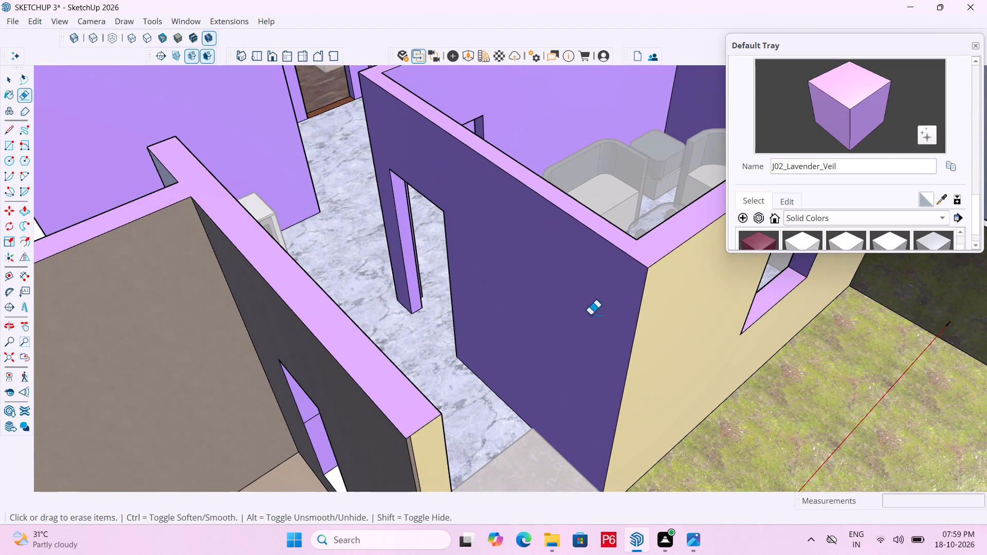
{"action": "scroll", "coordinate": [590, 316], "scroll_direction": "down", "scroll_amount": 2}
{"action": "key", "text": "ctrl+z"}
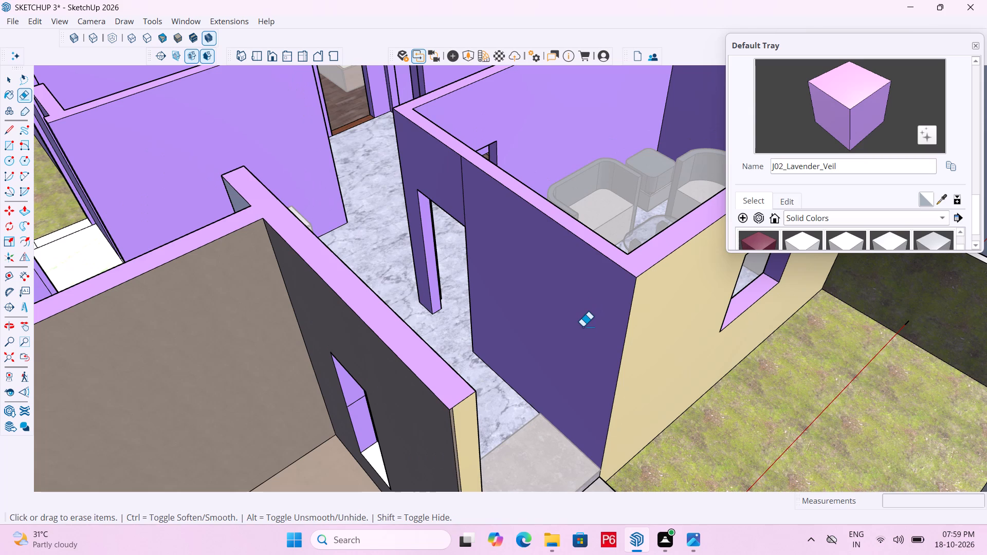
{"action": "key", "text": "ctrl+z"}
Erase only the vertical seam line above the living room doorway on the entrance-side wall face.
{"action": "left_click_drag", "start_coordinate": [465, 190], "coordinate": [457, 178]}
{"action": "scroll", "coordinate": [484, 275], "scroll_direction": "down", "scroll_amount": 5}
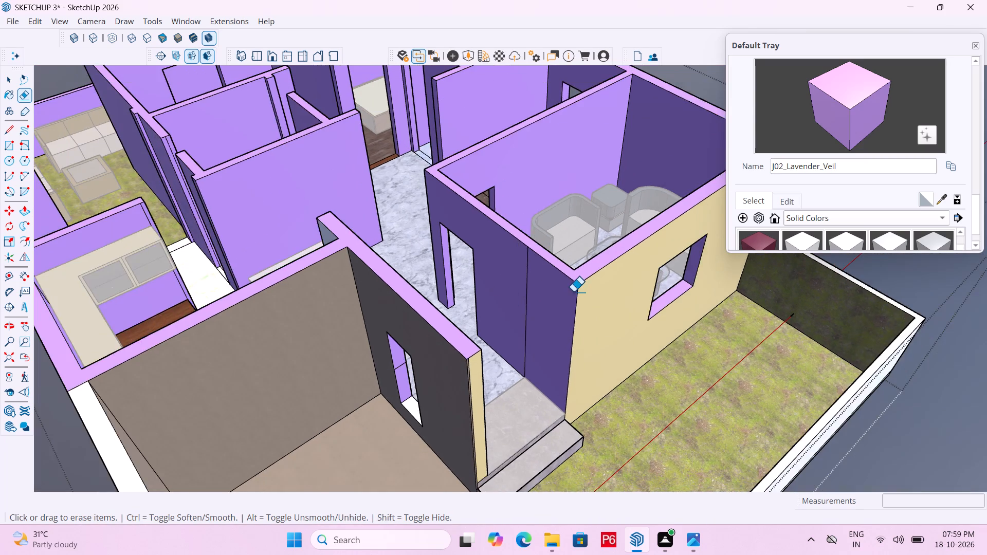
Erase the vertical seam lines below and above the kitchen window on the grey exterior wall face.
{"action": "middle_click_drag", "start_coordinate": [552, 292], "coordinate": [682, 311]}
{"action": "scroll", "coordinate": [545, 294], "scroll_direction": "down", "scroll_amount": 1}
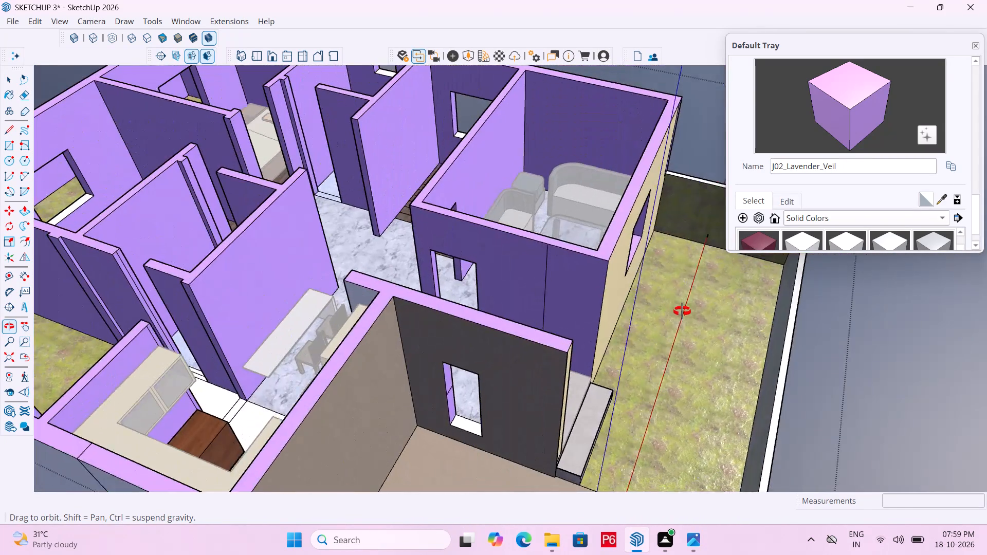
{"action": "middle_click_drag", "start_coordinate": [682, 311], "coordinate": [682, 310]}
{"action": "scroll", "coordinate": [689, 316], "scroll_direction": "down", "scroll_amount": 5}
{"action": "scroll", "coordinate": [521, 320], "scroll_direction": "down", "scroll_amount": 2}
{"action": "scroll", "coordinate": [422, 430], "scroll_direction": "up", "scroll_amount": 5}
{"action": "middle_click_drag", "start_coordinate": [427, 428], "coordinate": [432, 426]}
{"action": "middle_click_drag", "start_coordinate": [471, 423], "coordinate": [464, 414]}
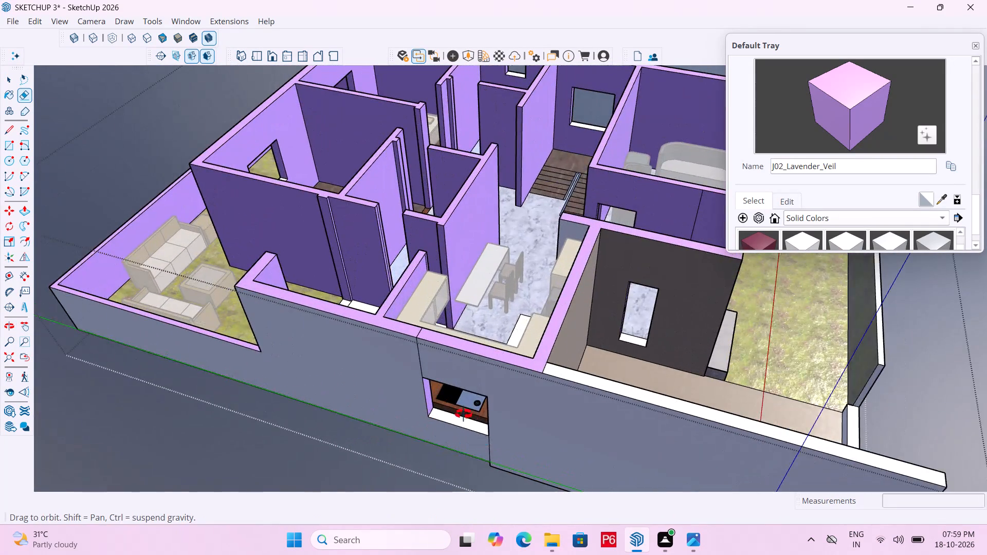
{"action": "middle_click_drag", "start_coordinate": [464, 414], "coordinate": [440, 388]}
{"action": "scroll", "coordinate": [451, 394], "scroll_direction": "up", "scroll_amount": 5}
{"action": "middle_click", "coordinate": [479, 416]}
{"action": "middle_click_drag", "start_coordinate": [469, 411], "coordinate": [781, 356]}
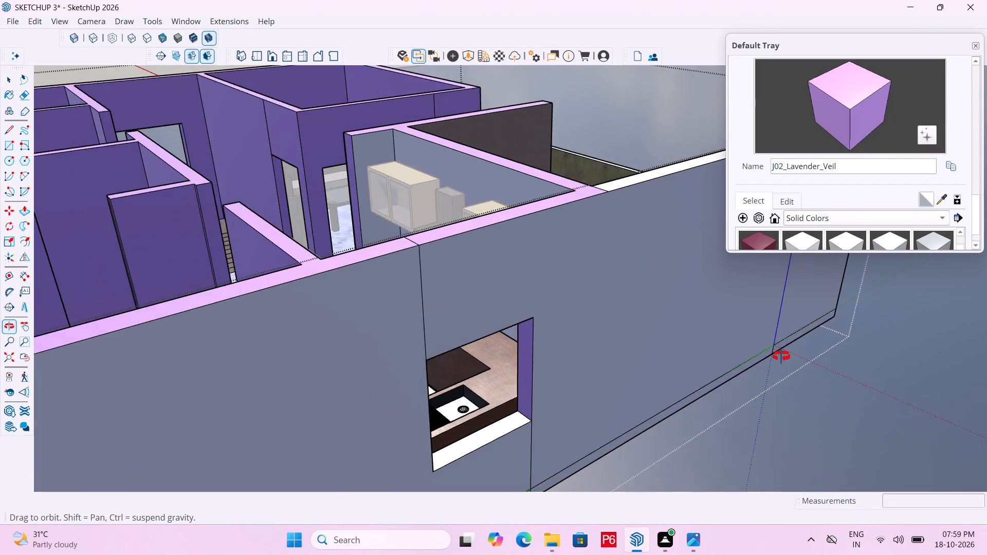
{"action": "middle_click_drag", "start_coordinate": [781, 356], "coordinate": [480, 410]}
{"action": "left_click_drag", "start_coordinate": [454, 422], "coordinate": [444, 420]}
{"action": "left_click", "coordinate": [444, 420]}
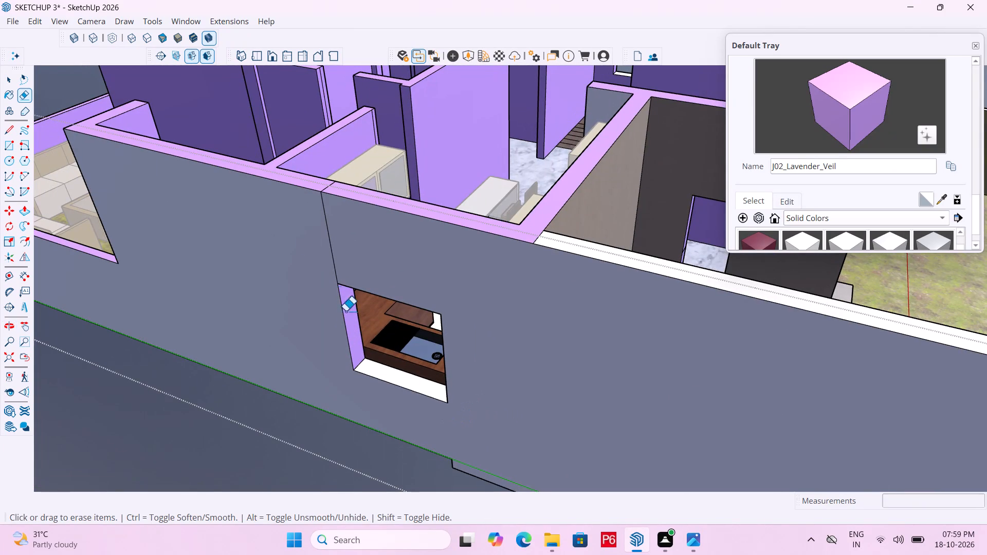
{"action": "left_click_drag", "start_coordinate": [304, 246], "coordinate": [339, 231]}
{"action": "left_click", "coordinate": [339, 231]}
Erase the seam line across the exterior wall's top above the kitchen window.
{"action": "scroll", "coordinate": [328, 180], "scroll_direction": "up", "scroll_amount": 5}
{"action": "left_click_drag", "start_coordinate": [325, 184], "coordinate": [337, 187]}
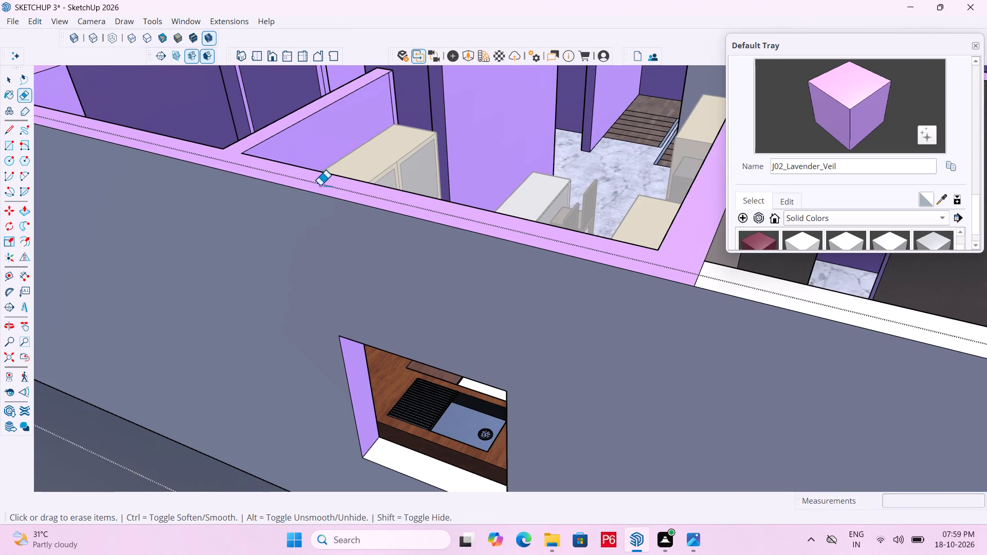
Save the model.
{"action": "key", "text": "ctrl+s"}
{"action": "key", "text": "ctrl+s"}
{"action": "key", "text": "ctrl+s"}
{"action": "key", "text": "ctrl+s"}
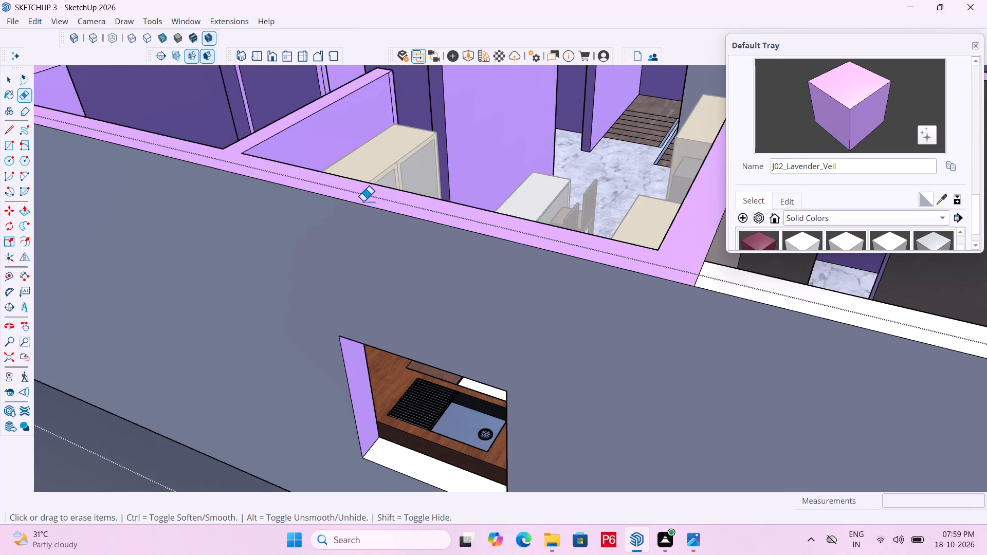
{"action": "key", "text": "ctrl+s"}
Erase the vertical seam line above the overhead cabinets on the kitchen's interior window wall.
{"action": "scroll", "coordinate": [409, 240], "scroll_direction": "down", "scroll_amount": 4}
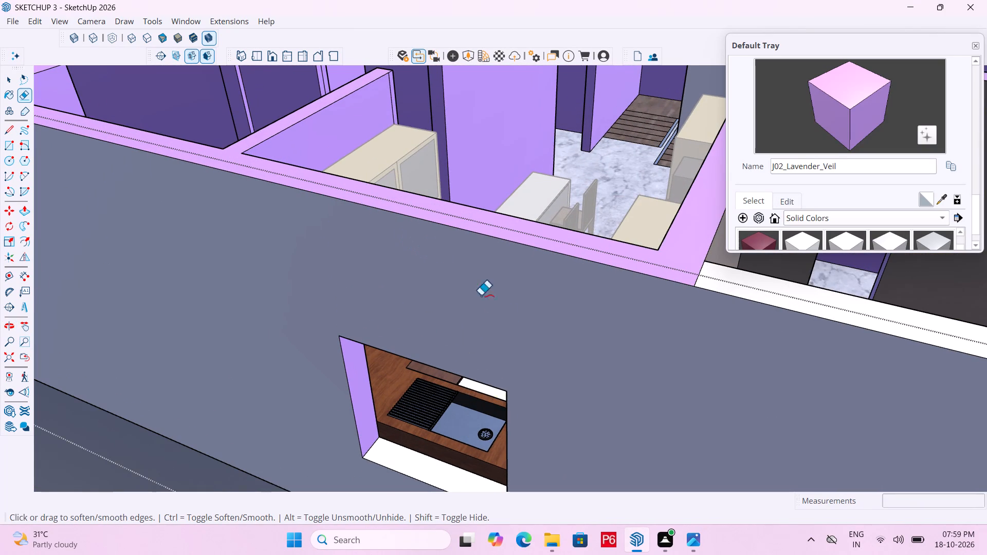
{"action": "scroll", "coordinate": [498, 314], "scroll_direction": "down", "scroll_amount": 6}
{"action": "middle_click_drag", "start_coordinate": [572, 267], "coordinate": [33, 267]}
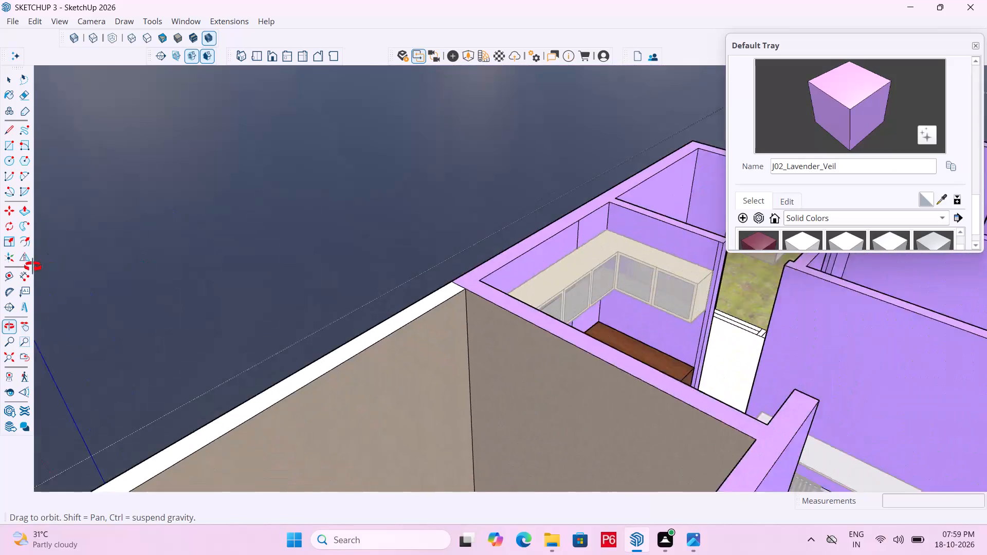
{"action": "middle_click_drag", "start_coordinate": [33, 267], "coordinate": [22, 273]}
{"action": "scroll", "coordinate": [233, 245], "scroll_direction": "down", "scroll_amount": 5}
{"action": "scroll", "coordinate": [577, 229], "scroll_direction": "up", "scroll_amount": 9}
{"action": "middle_click_drag", "start_coordinate": [582, 231], "coordinate": [587, 235]}
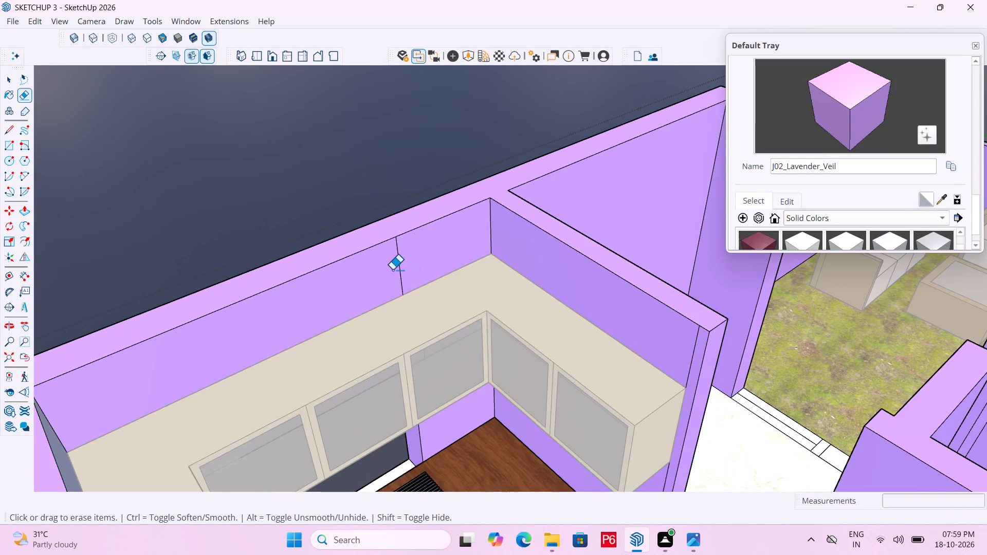
{"action": "left_click_drag", "start_coordinate": [392, 270], "coordinate": [412, 261]}
Examine the house from all sides, checking the wall faces, wall tops and rear openings for remaining seam lines.
{"action": "scroll", "coordinate": [355, 226], "scroll_direction": "down", "scroll_amount": 7}
{"action": "scroll", "coordinate": [300, 229], "scroll_direction": "down", "scroll_amount": 8}
{"action": "scroll", "coordinate": [457, 248], "scroll_direction": "down", "scroll_amount": 5}
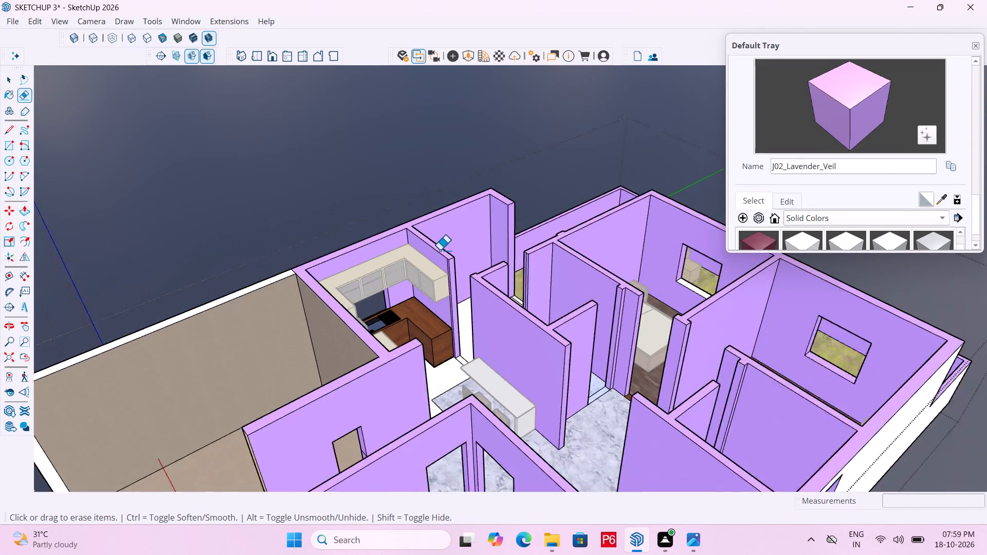
{"action": "scroll", "coordinate": [440, 250], "scroll_direction": "down", "scroll_amount": 5}
{"action": "middle_click_drag", "start_coordinate": [482, 256], "coordinate": [230, 292]}
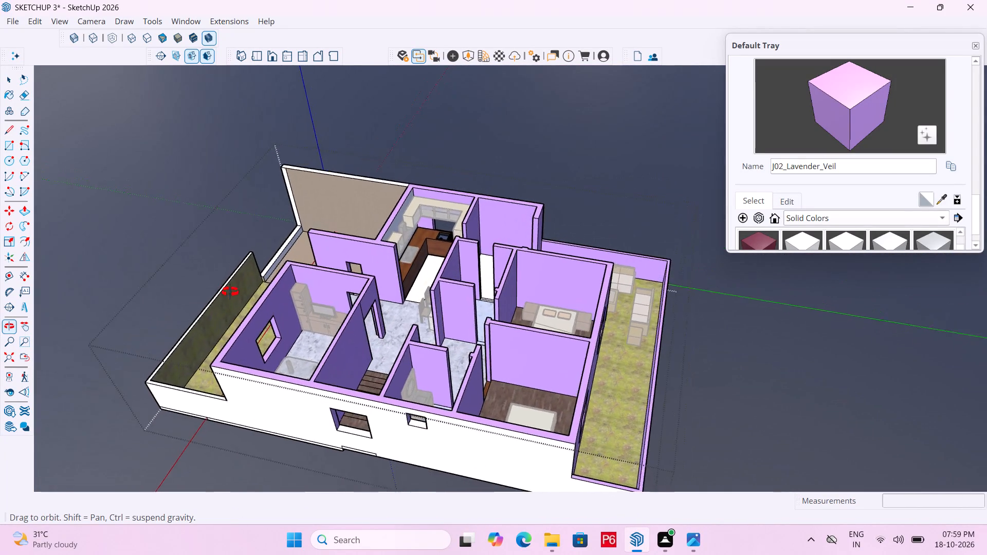
{"action": "middle_click_drag", "start_coordinate": [230, 292], "coordinate": [222, 300]}
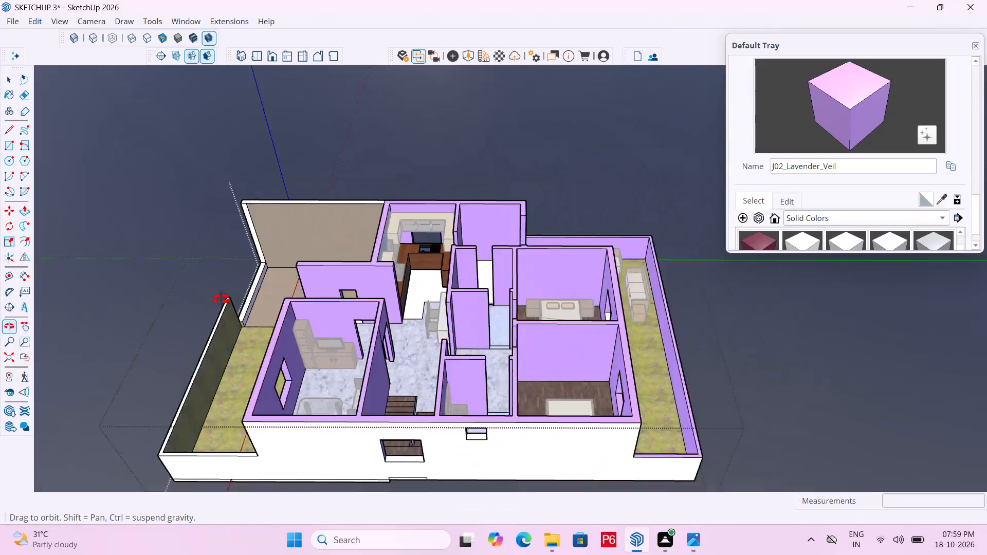
{"action": "middle_click_drag", "start_coordinate": [222, 300], "coordinate": [184, 300]}
{"action": "middle_click_drag", "start_coordinate": [576, 295], "coordinate": [78, 347]}
{"action": "scroll", "coordinate": [445, 212], "scroll_direction": "up", "scroll_amount": 2}
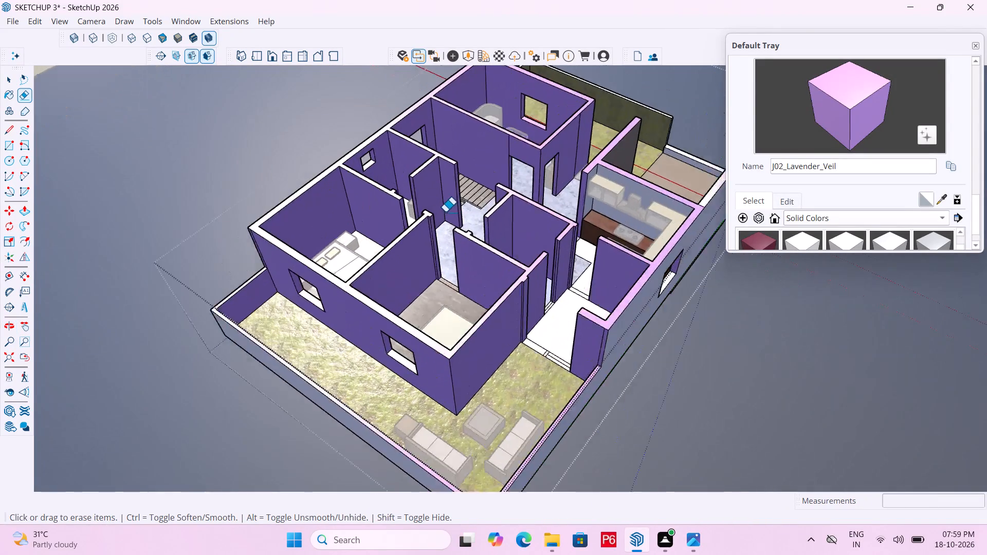
{"action": "scroll", "coordinate": [445, 212], "scroll_direction": "up", "scroll_amount": 3}
{"action": "middle_click_drag", "start_coordinate": [642, 309], "coordinate": [694, 428]}
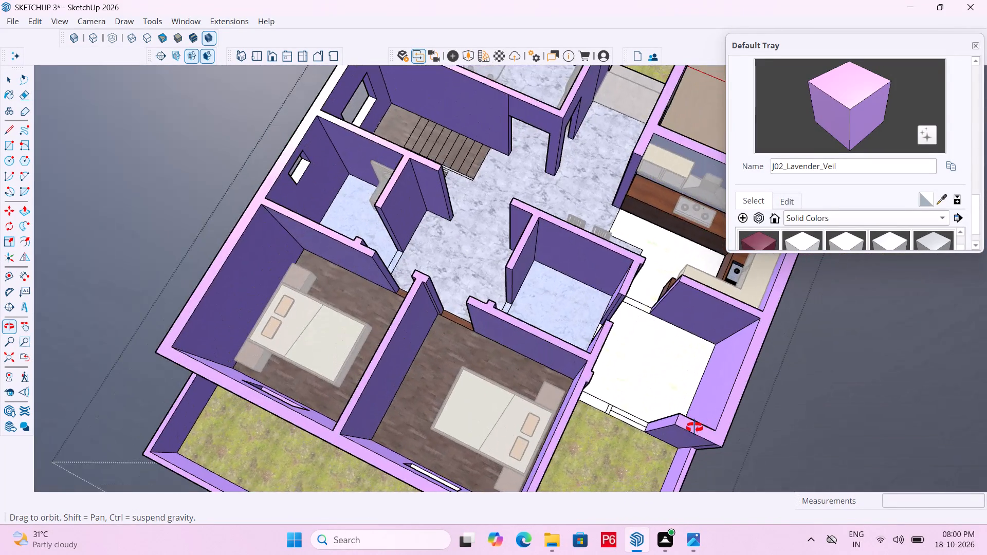
{"action": "middle_click_drag", "start_coordinate": [694, 428], "coordinate": [525, 316]}
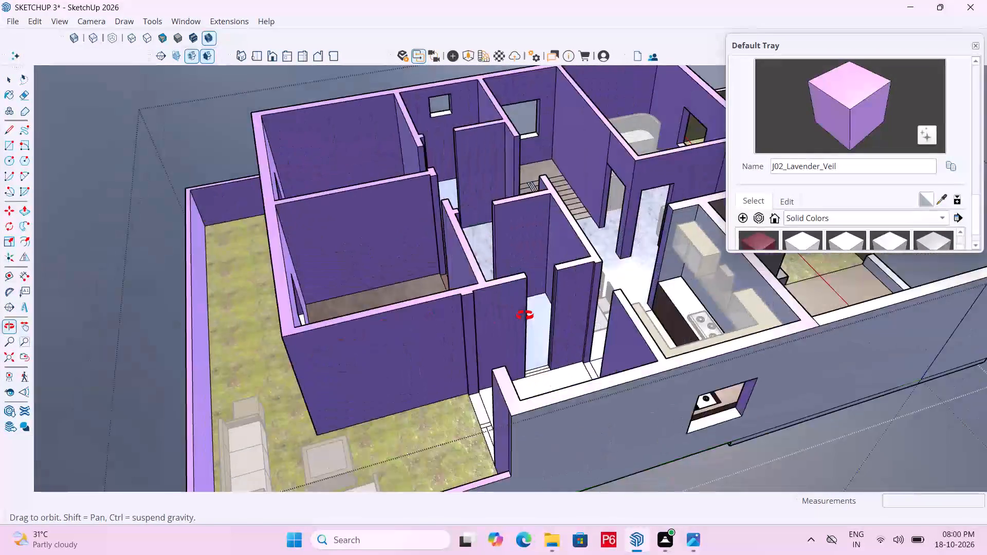
{"action": "middle_click_drag", "start_coordinate": [525, 316], "coordinate": [556, 314]}
{"action": "scroll", "coordinate": [355, 266], "scroll_direction": "down", "scroll_amount": 5}
{"action": "middle_click_drag", "start_coordinate": [431, 328], "coordinate": [549, 360]}
{"action": "scroll", "coordinate": [604, 382], "scroll_direction": "up", "scroll_amount": 5}
{"action": "middle_click", "coordinate": [606, 383]}
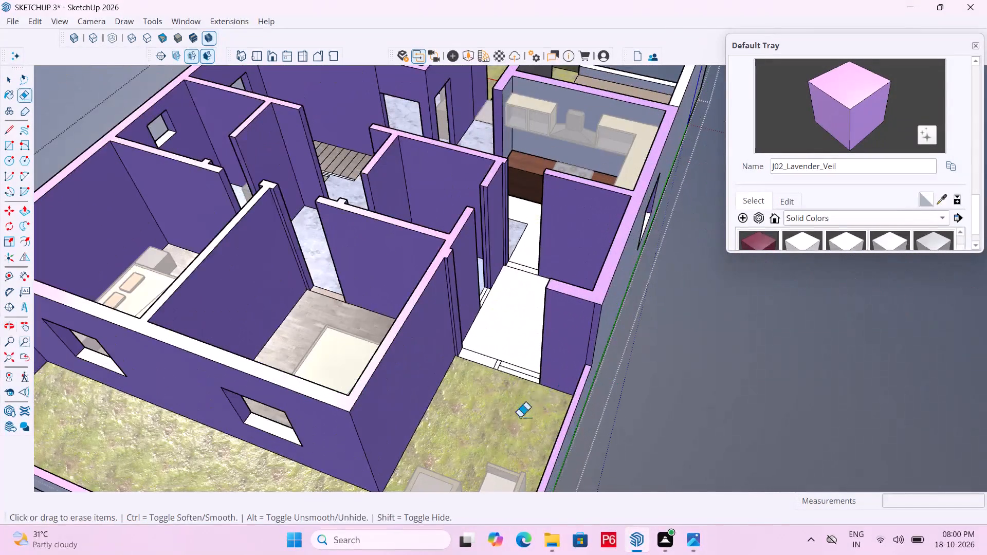
{"action": "middle_click_drag", "start_coordinate": [519, 417], "coordinate": [505, 371]}
Close the walls group and reopen it for editing.
{"action": "key", "text": "space"}
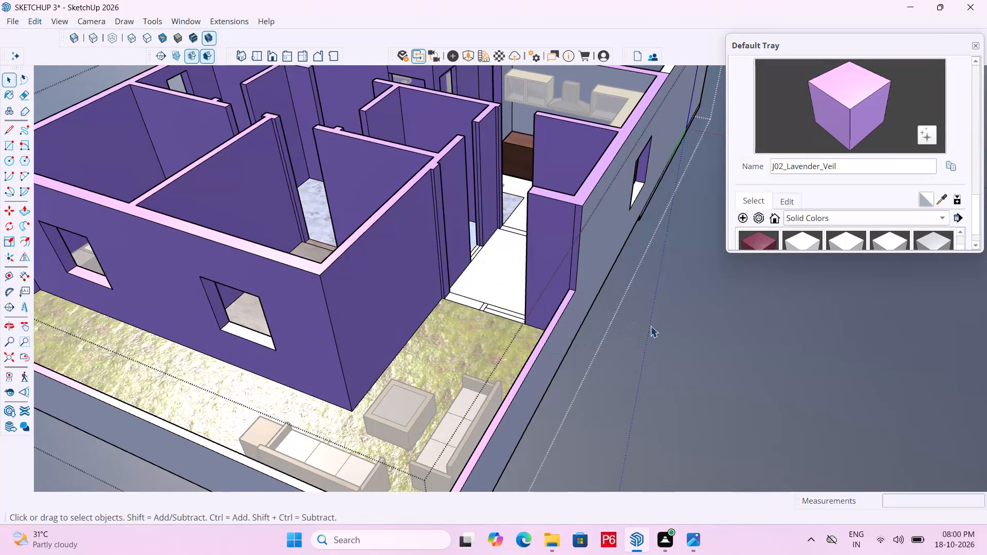
{"action": "double_click", "coordinate": [681, 324]}
{"action": "left_click", "coordinate": [681, 322]}
{"action": "left_click", "coordinate": [394, 251]}
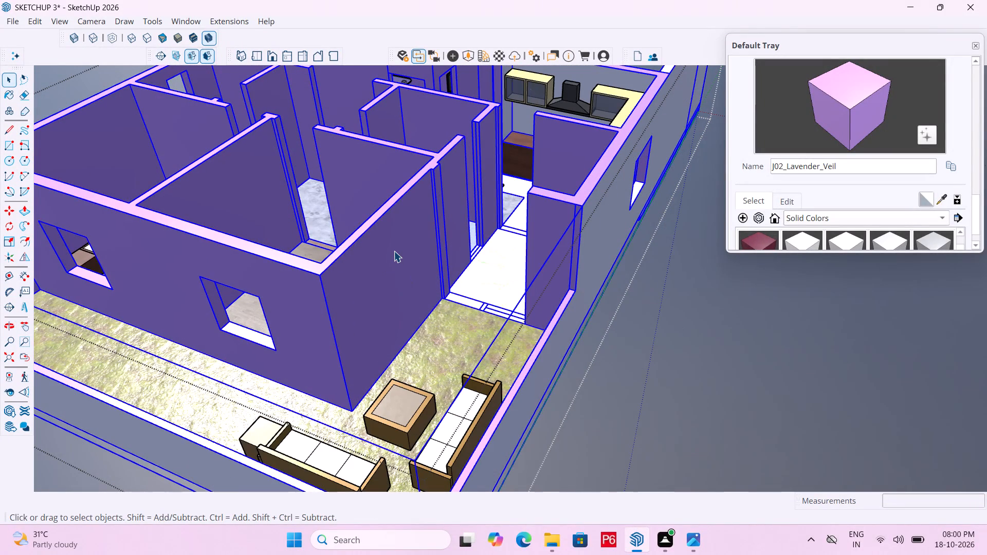
{"action": "double_click", "coordinate": [394, 251]}
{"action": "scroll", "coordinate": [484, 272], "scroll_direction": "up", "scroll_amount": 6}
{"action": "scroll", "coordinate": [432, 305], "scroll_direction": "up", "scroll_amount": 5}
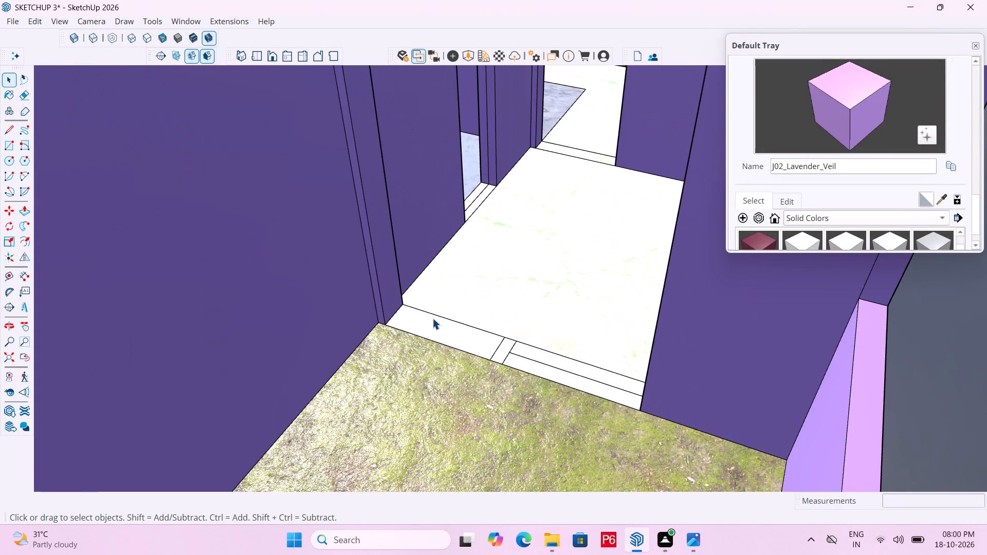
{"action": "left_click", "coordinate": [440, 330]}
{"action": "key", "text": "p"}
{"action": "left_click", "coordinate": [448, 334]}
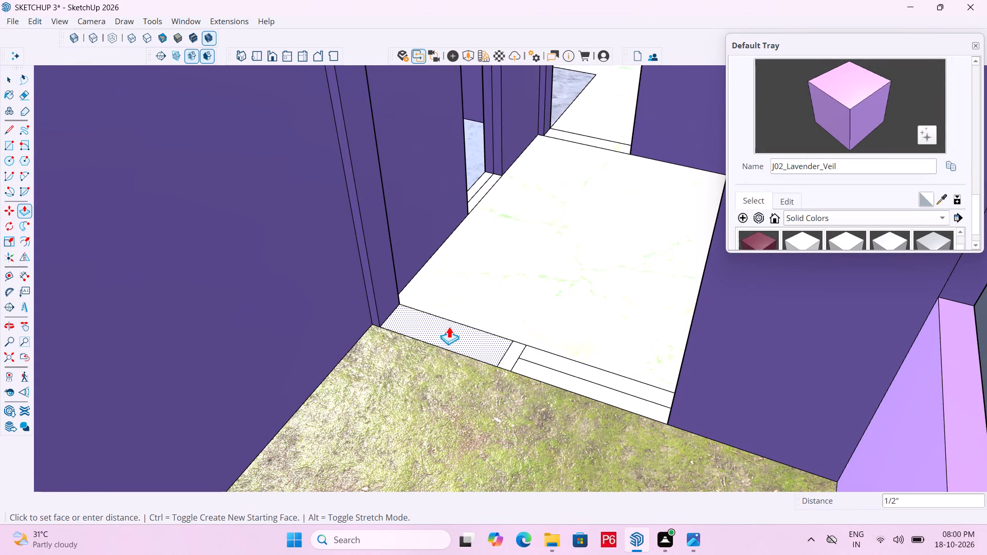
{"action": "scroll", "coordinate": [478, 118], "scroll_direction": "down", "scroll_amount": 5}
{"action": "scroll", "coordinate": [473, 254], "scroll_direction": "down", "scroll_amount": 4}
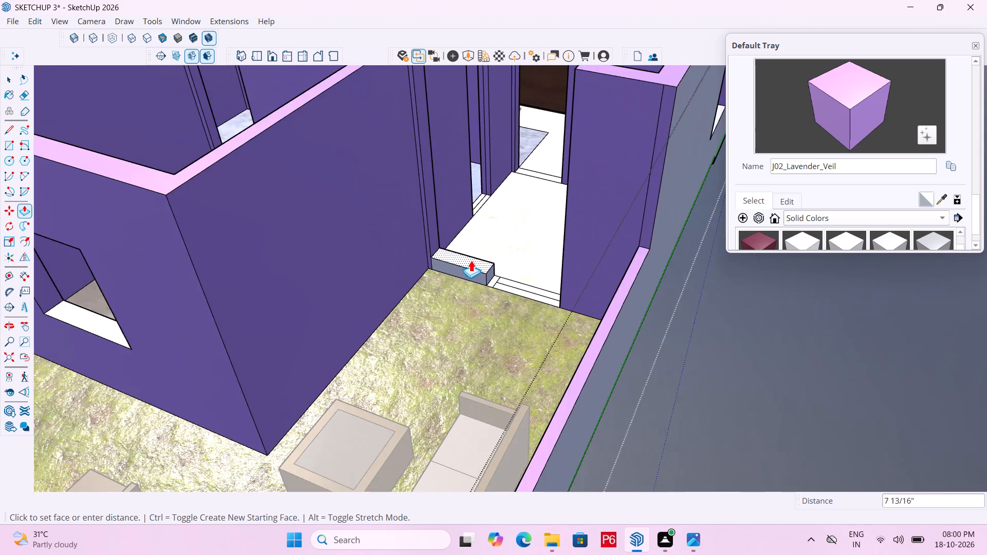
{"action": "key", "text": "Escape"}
Place a guide line 7' above the floor on the jamb of the doorway opening onto the lawn.
{"action": "scroll", "coordinate": [443, 289], "scroll_direction": "down", "scroll_amount": 5}
{"action": "middle_click_drag", "start_coordinate": [466, 245], "coordinate": [395, 248]}
{"action": "scroll", "coordinate": [437, 215], "scroll_direction": "up", "scroll_amount": 5}
{"action": "middle_click", "coordinate": [441, 211]}
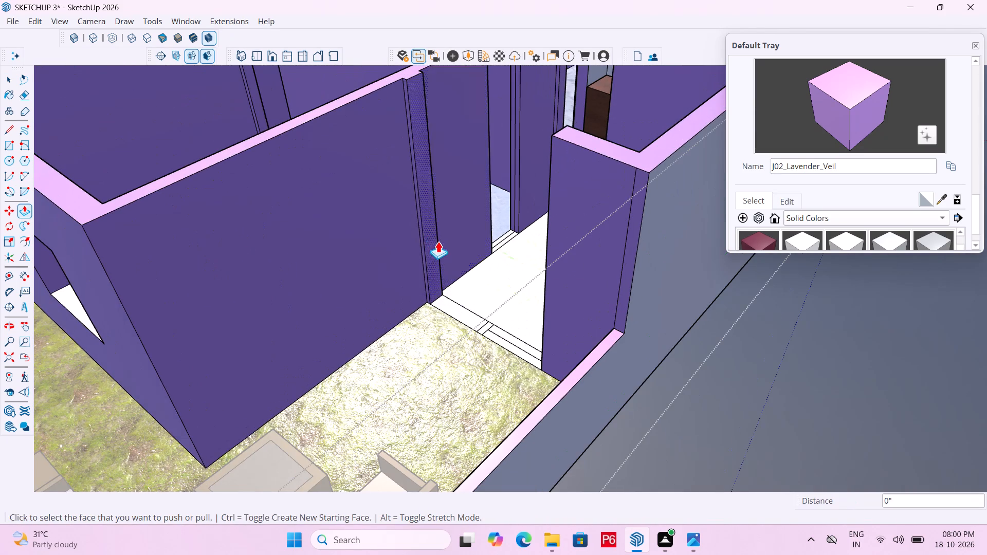
{"action": "key", "text": "t"}
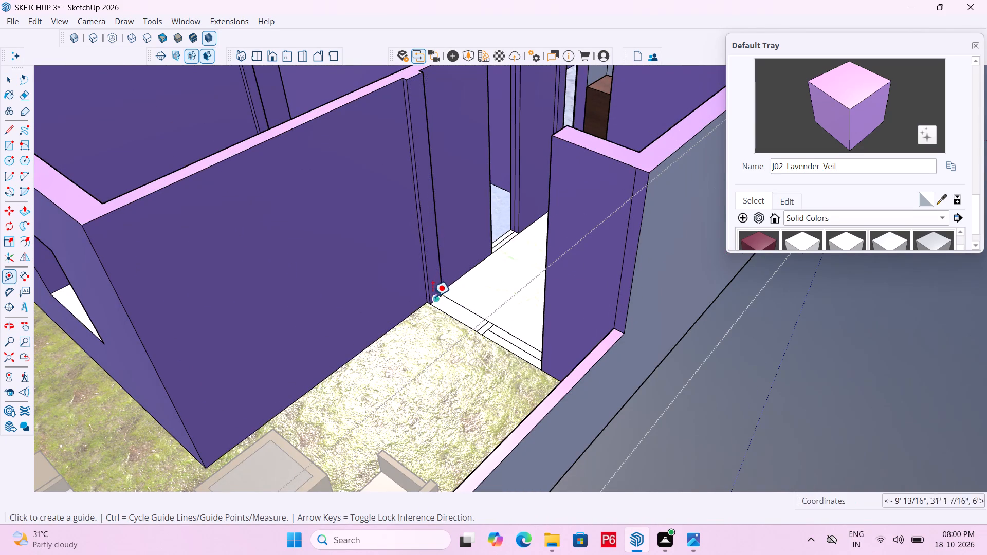
{"action": "scroll", "coordinate": [433, 284], "scroll_direction": "up", "scroll_amount": 6}
{"action": "left_click", "coordinate": [441, 308]}
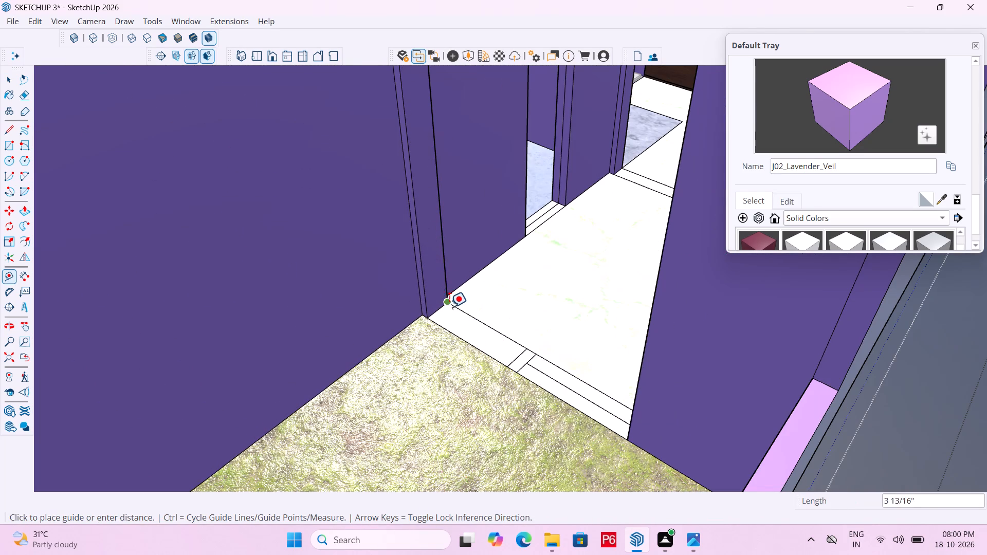
{"action": "key", "text": "Escape"}
{"action": "scroll", "coordinate": [451, 307], "scroll_direction": "up", "scroll_amount": 5}
{"action": "left_click_drag", "start_coordinate": [421, 314], "coordinate": [421, 309]}
{"action": "scroll", "coordinate": [400, 203], "scroll_direction": "down", "scroll_amount": 6}
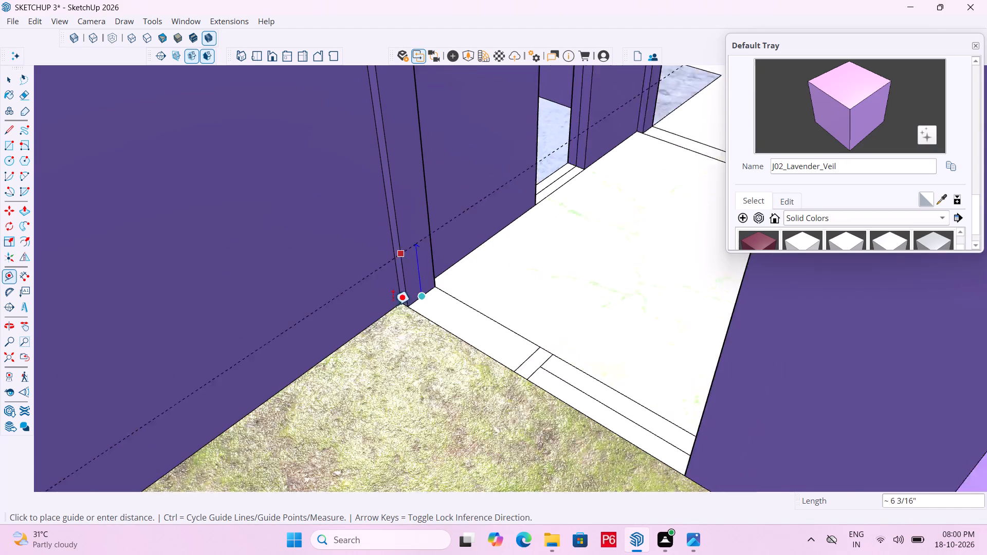
{"action": "scroll", "coordinate": [390, 318], "scroll_direction": "down", "scroll_amount": 8}
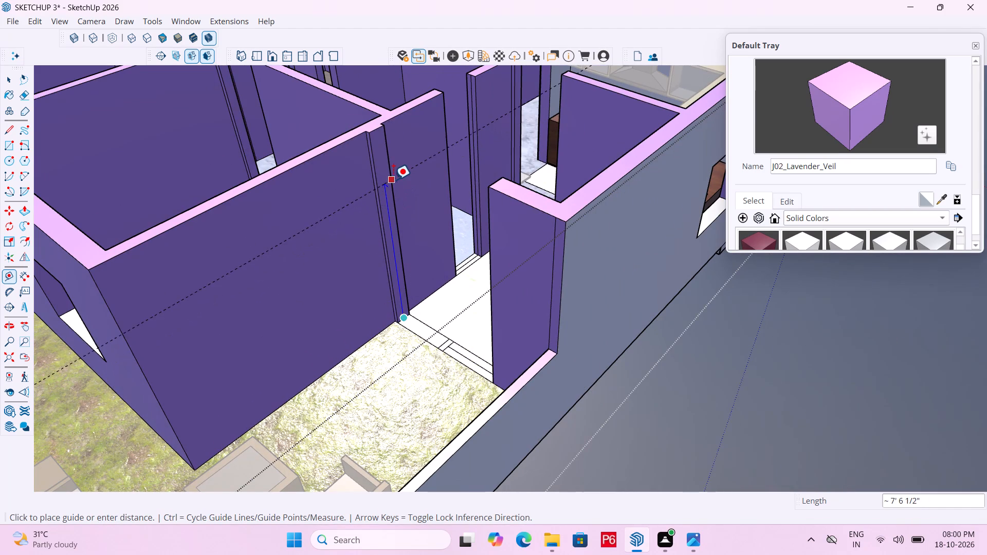
{"action": "type", "text": "7'"}
{"action": "key", "text": "Return"}
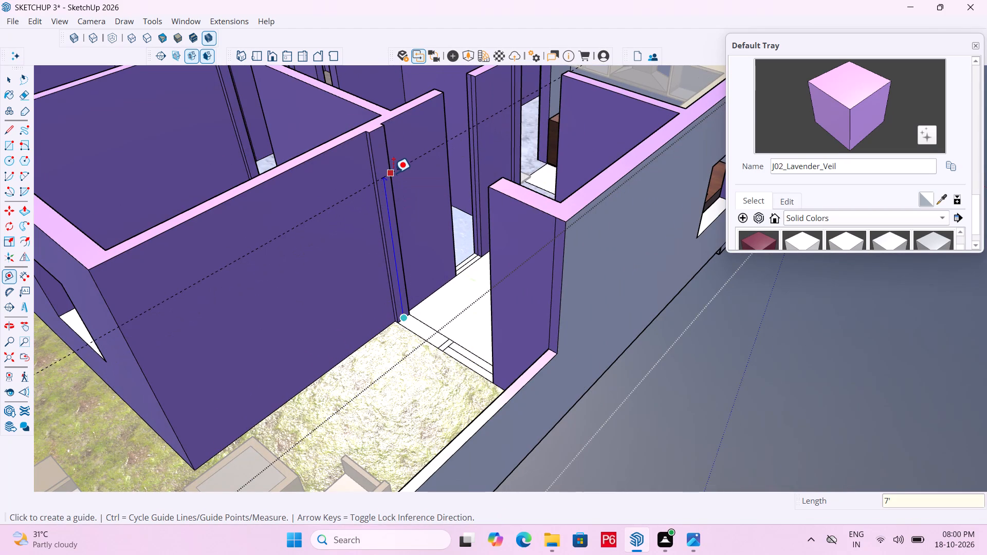
Draw a 9" line across the lawn doorway's jamb along the guide line.
{"action": "scroll", "coordinate": [387, 163], "scroll_direction": "up", "scroll_amount": 5}
{"action": "key", "text": "l"}
{"action": "key", "text": "Return"}
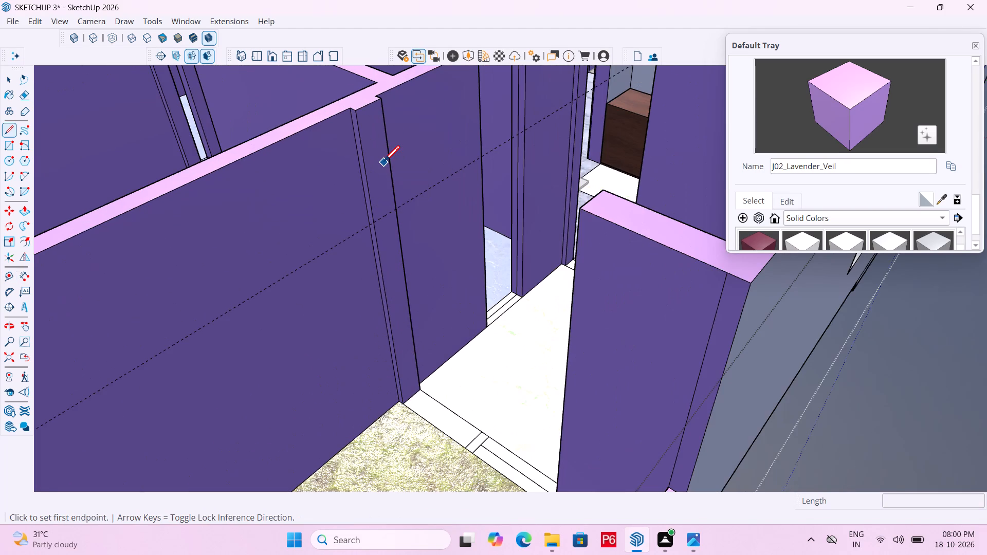
{"action": "scroll", "coordinate": [376, 225], "scroll_direction": "up", "scroll_amount": 4}
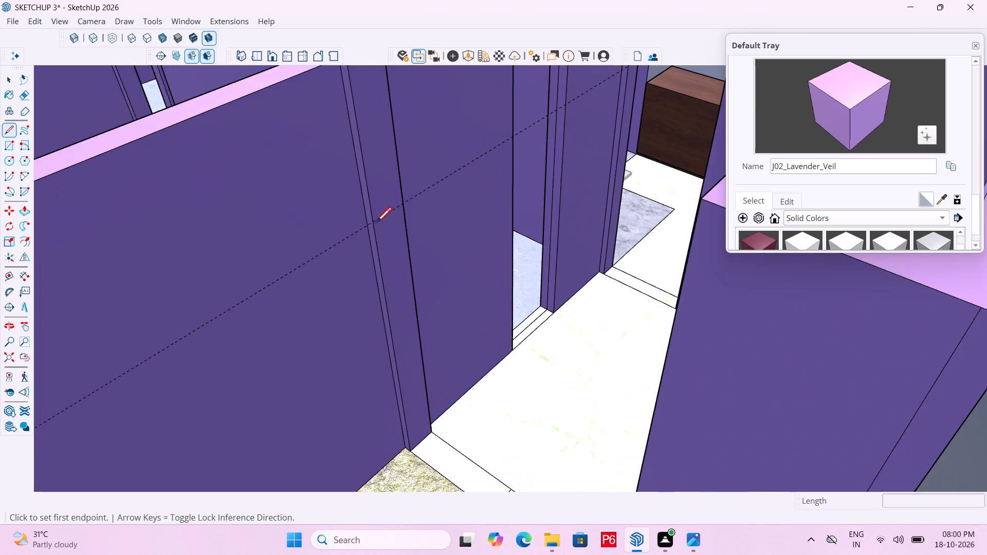
{"action": "left_click_drag", "start_coordinate": [372, 226], "coordinate": [381, 219]}
{"action": "left_click", "coordinate": [406, 206]}
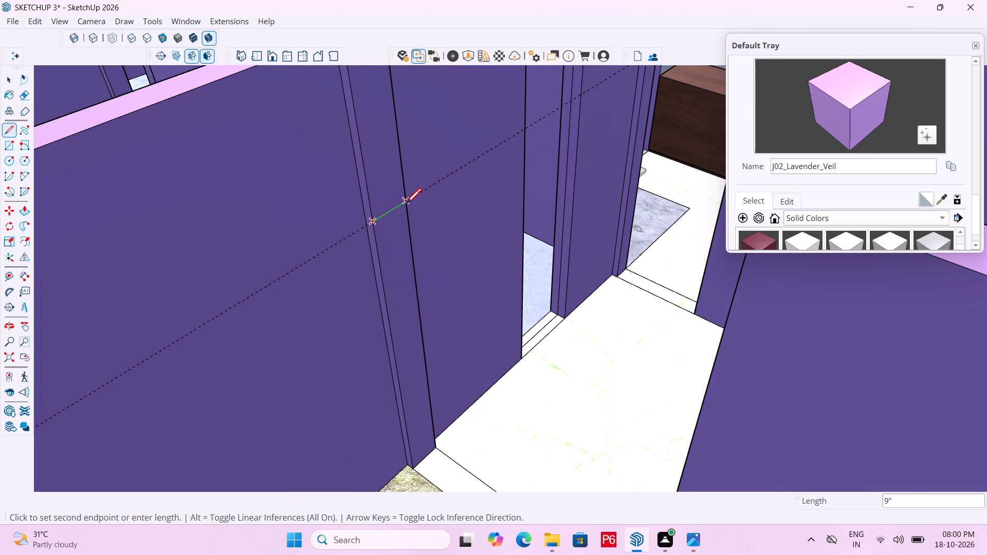
{"action": "key", "text": "Escape"}
{"action": "key", "text": "Escape"}
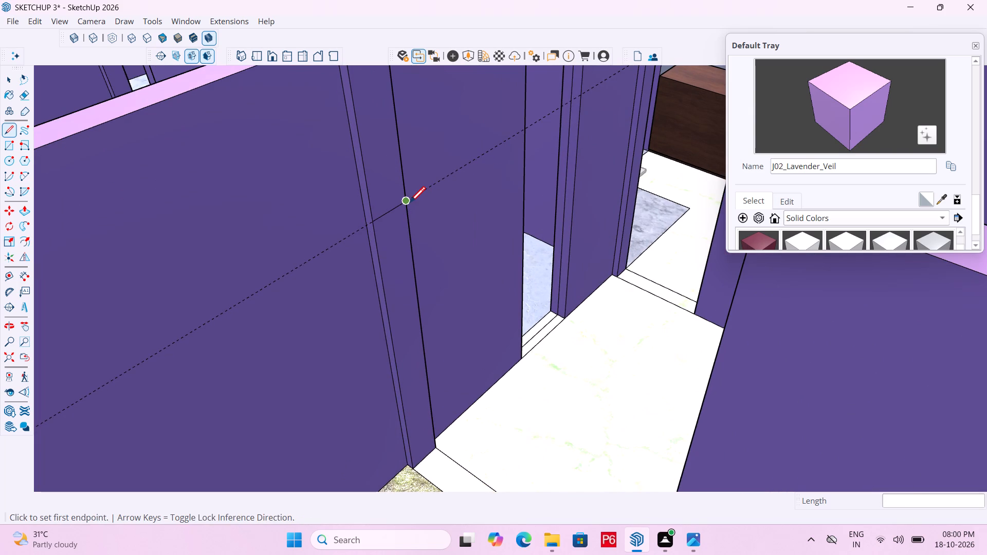
Erase the guide line running through the lawn doorway's jamb.
{"action": "key", "text": "e"}
{"action": "left_click_drag", "start_coordinate": [427, 169], "coordinate": [437, 191]}
{"action": "left_click", "coordinate": [439, 192]}
Push/Pull the jamb's upper face about 5' 8 7/16" across the opening to the opposite wall, forming the doorway lintel.
{"action": "scroll", "coordinate": [310, 181], "scroll_direction": "down", "scroll_amount": 5}
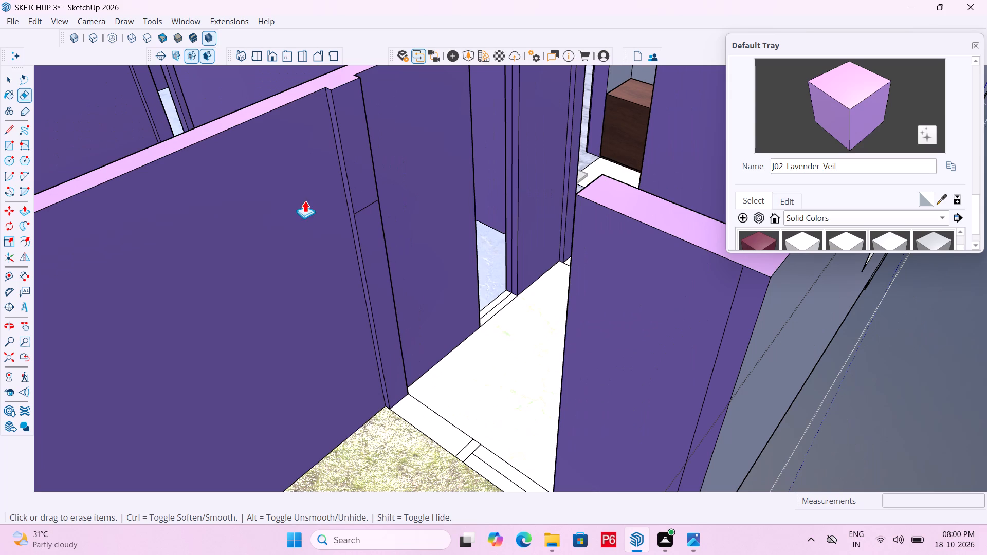
{"action": "key", "text": "p"}
{"action": "left_click_drag", "start_coordinate": [351, 181], "coordinate": [357, 184]}
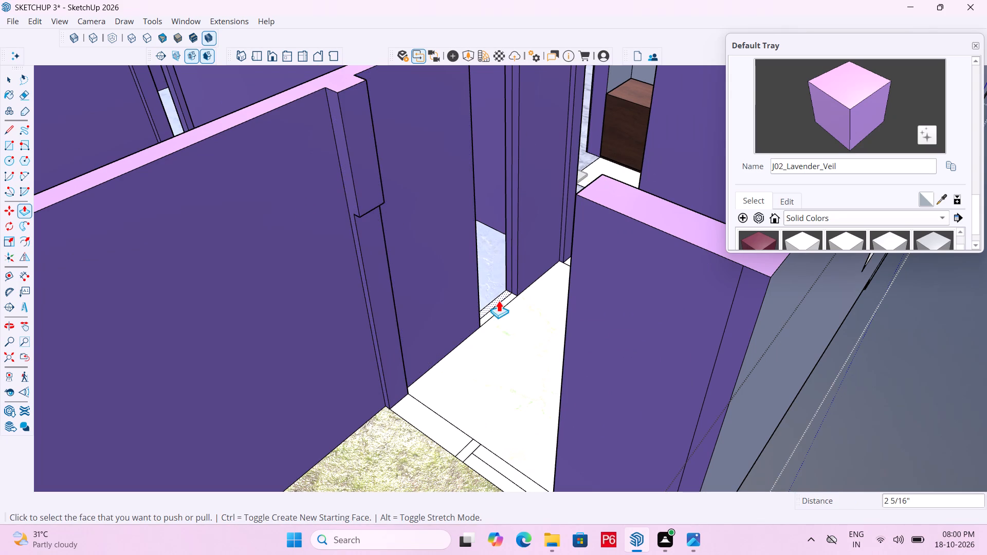
{"action": "left_click", "coordinate": [372, 194]}
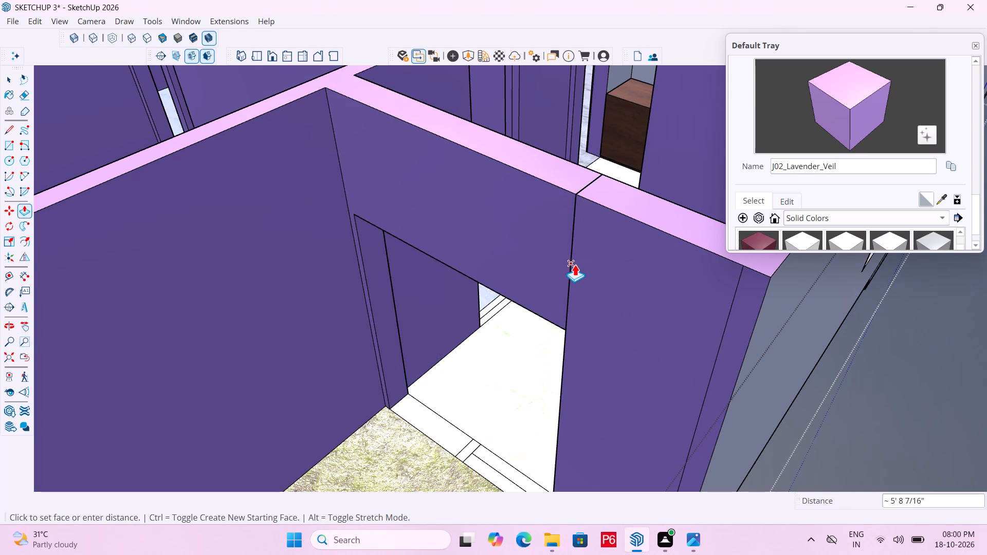
{"action": "left_click", "coordinate": [570, 264]}
Save the model.
{"action": "scroll", "coordinate": [495, 171], "scroll_direction": "down", "scroll_amount": 6}
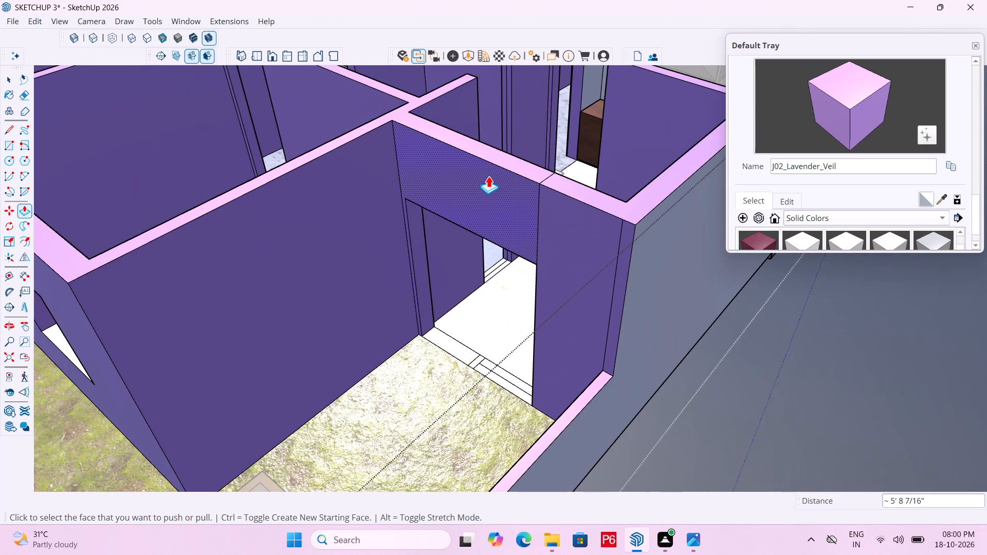
{"action": "key", "text": "ctrl+s"}
{"action": "key", "text": "ctrl+s"}
{"action": "key", "text": "ctrl+s"}
{"action": "key", "text": "ctrl+s"}
{"action": "key", "text": "ctrl+s"}
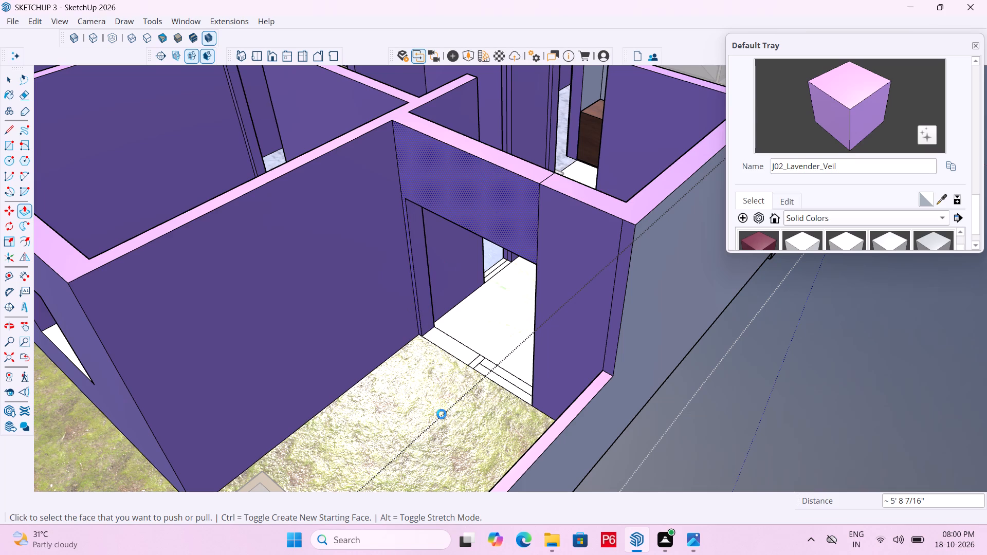
Push/Pull the narrow crosswise strip in the lawn doorway's threshold up to the lintel's lower edge to form a post.
{"action": "middle_click_drag", "start_coordinate": [444, 414], "coordinate": [565, 418]}
{"action": "scroll", "coordinate": [455, 338], "scroll_direction": "down", "scroll_amount": 1}
{"action": "middle_click_drag", "start_coordinate": [455, 338], "coordinate": [610, 350]}
{"action": "scroll", "coordinate": [610, 350], "scroll_direction": "down", "scroll_amount": 1}
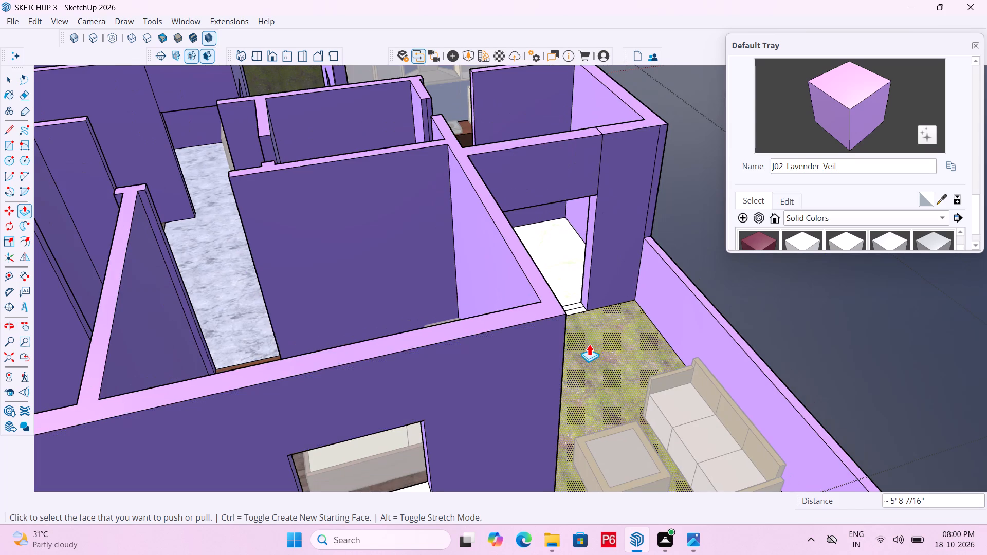
{"action": "middle_click_drag", "start_coordinate": [607, 316], "coordinate": [488, 320]}
{"action": "middle_click_drag", "start_coordinate": [485, 321], "coordinate": [520, 370]}
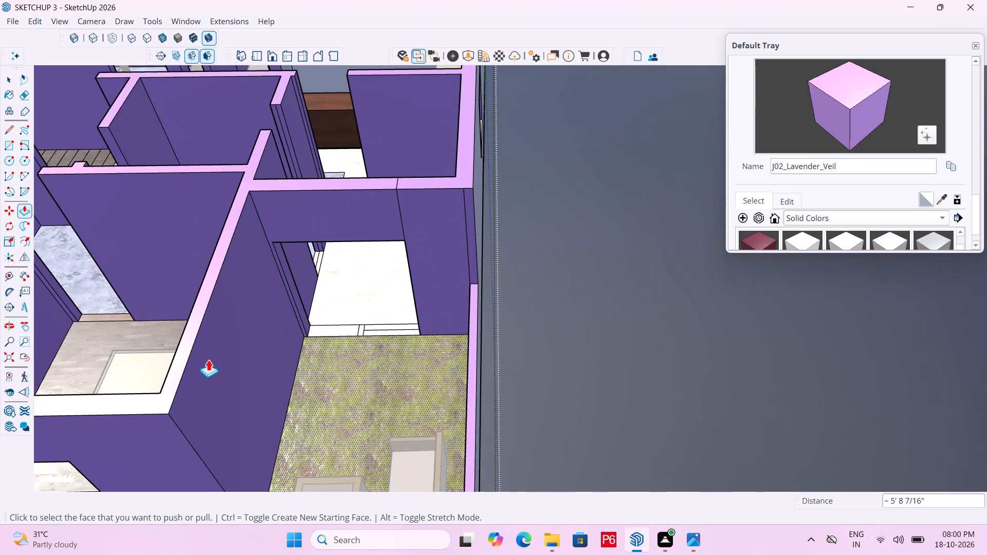
{"action": "scroll", "coordinate": [253, 305], "scroll_direction": "up", "scroll_amount": 10}
{"action": "left_click", "coordinate": [407, 363]}
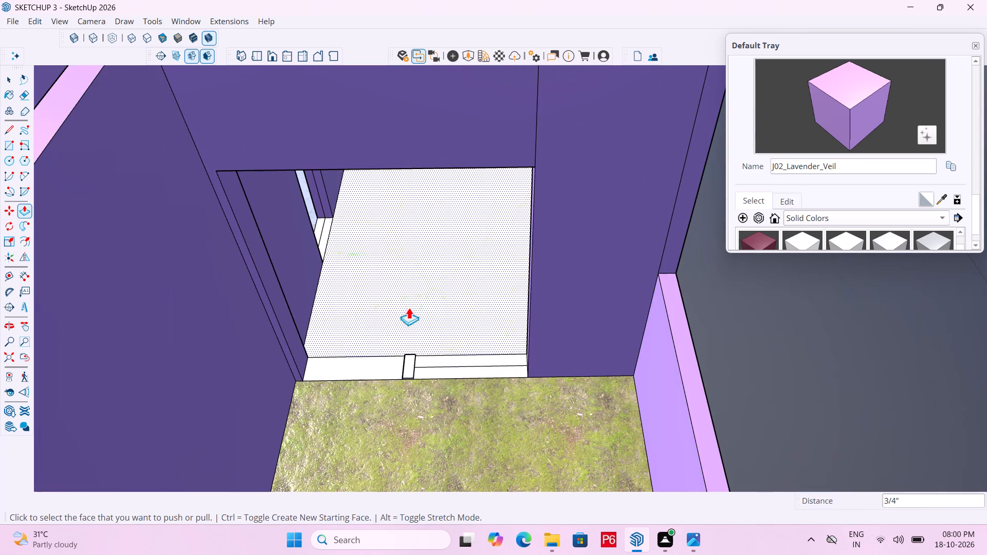
{"action": "double_click", "coordinate": [411, 365]}
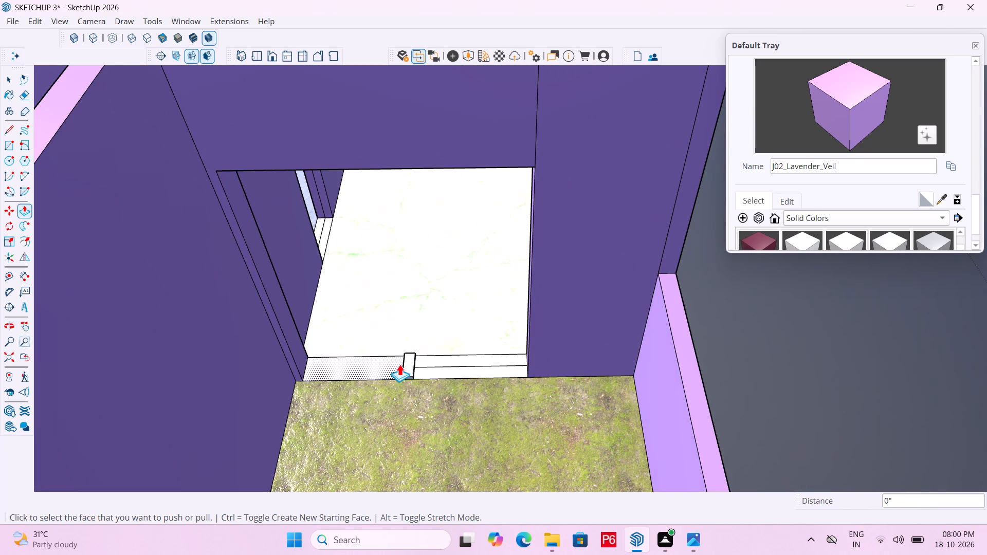
{"action": "left_click", "coordinate": [406, 368]}
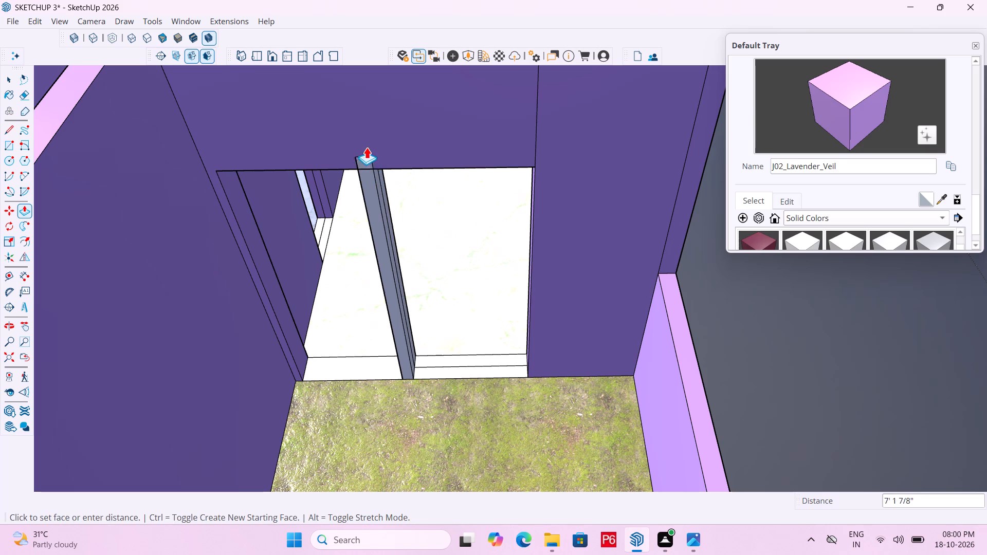
{"action": "middle_click_drag", "start_coordinate": [371, 150], "coordinate": [300, 77]}
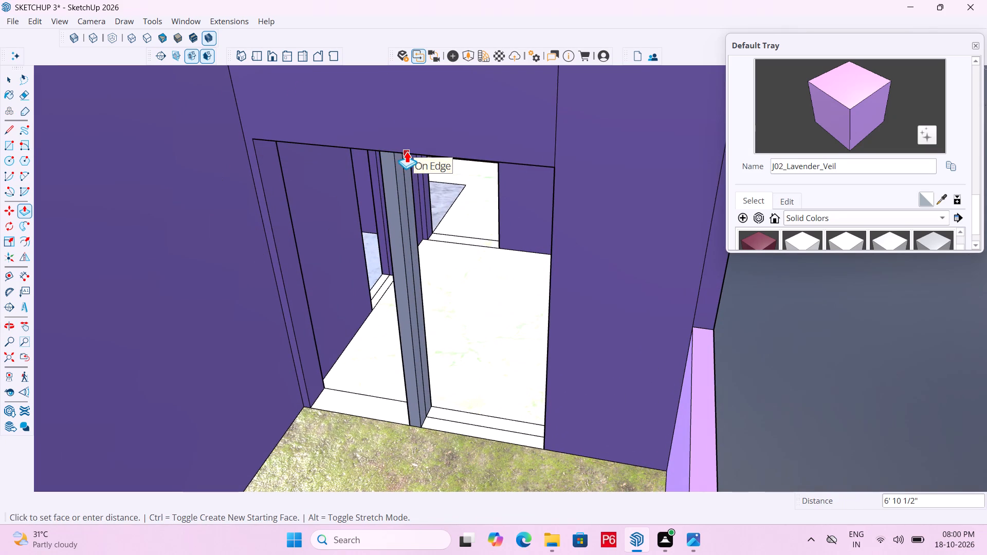
{"action": "double_click", "coordinate": [399, 145]}
Erase the vertical seam line on the side face of the lawn doorway's post.
{"action": "middle_click_drag", "start_coordinate": [462, 120], "coordinate": [312, 78]}
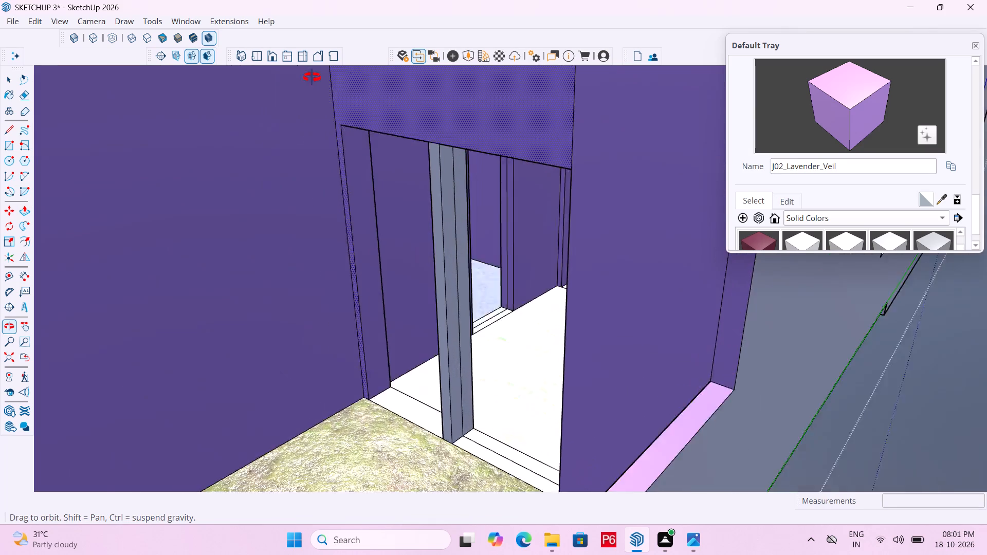
{"action": "middle_click_drag", "start_coordinate": [312, 78], "coordinate": [283, 94]}
{"action": "scroll", "coordinate": [498, 363], "scroll_direction": "up", "scroll_amount": 4}
{"action": "key", "text": "e"}
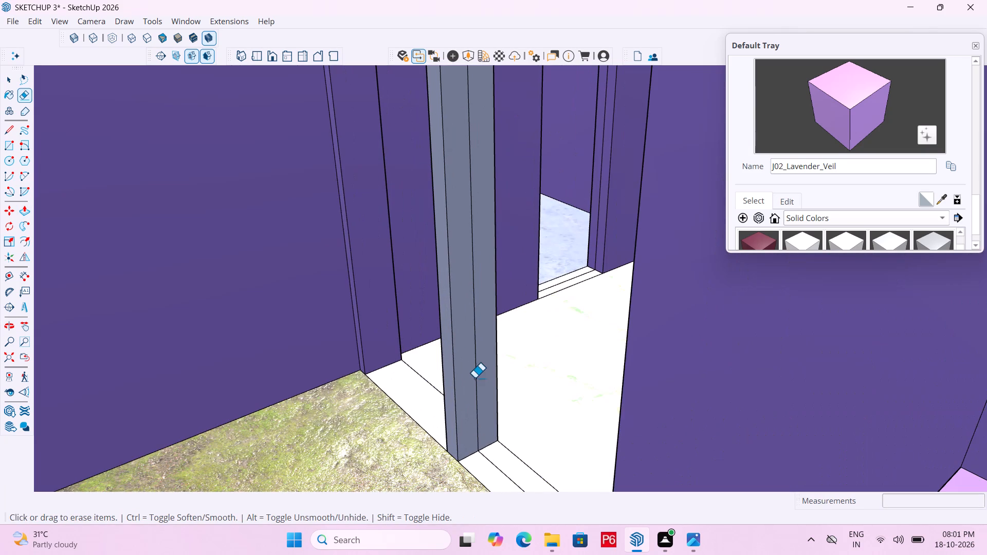
{"action": "left_click", "coordinate": [474, 378]}
{"action": "left_click", "coordinate": [479, 372]}
Erase the seam lines where the lawn doorway's lintel meets the wall, on both wall faces and across the wall top.
{"action": "scroll", "coordinate": [400, 300], "scroll_direction": "down", "scroll_amount": 6}
{"action": "middle_click_drag", "start_coordinate": [363, 326], "coordinate": [605, 382]}
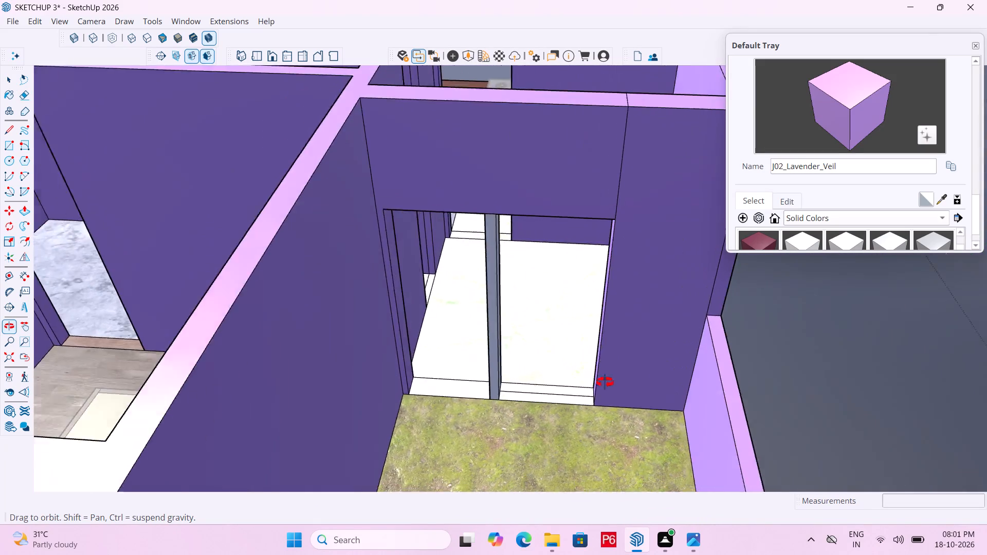
{"action": "middle_click_drag", "start_coordinate": [605, 382], "coordinate": [0, 358]}
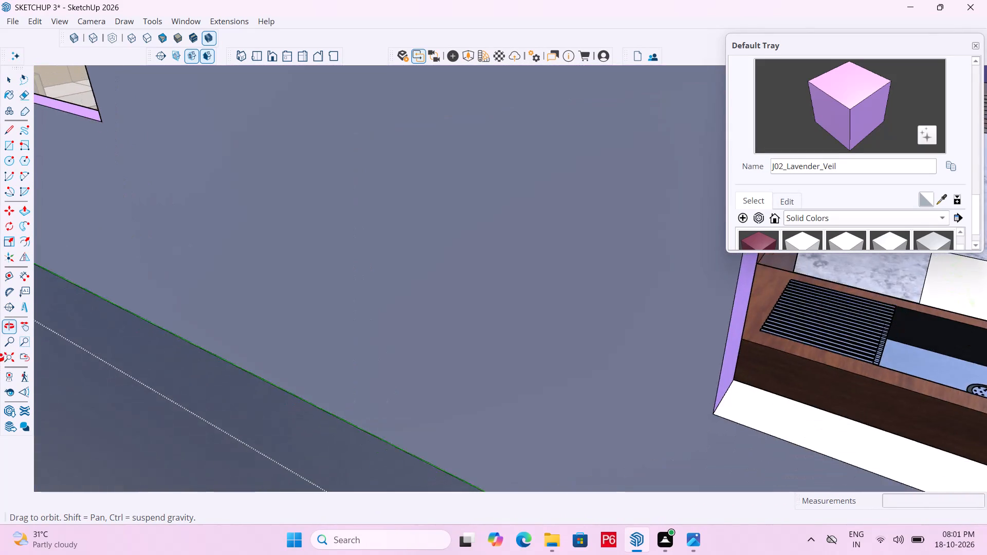
{"action": "middle_click_drag", "start_coordinate": [0, 358], "coordinate": [136, 491]}
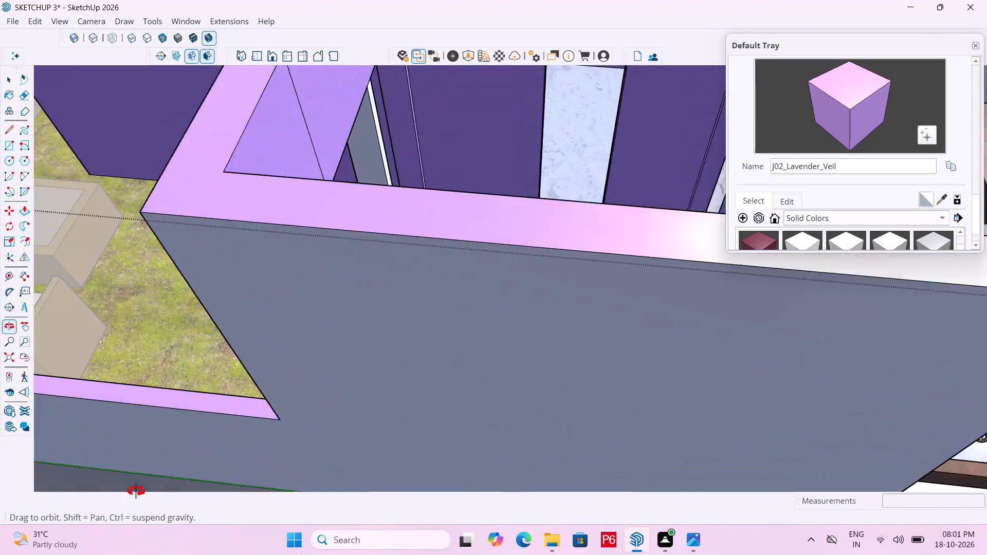
{"action": "middle_click_drag", "start_coordinate": [136, 491], "coordinate": [402, 475]}
{"action": "left_click_drag", "start_coordinate": [509, 202], "coordinate": [564, 201]}
{"action": "scroll", "coordinate": [563, 204], "scroll_direction": "down", "scroll_amount": 3}
{"action": "middle_click_drag", "start_coordinate": [501, 267], "coordinate": [418, 307]}
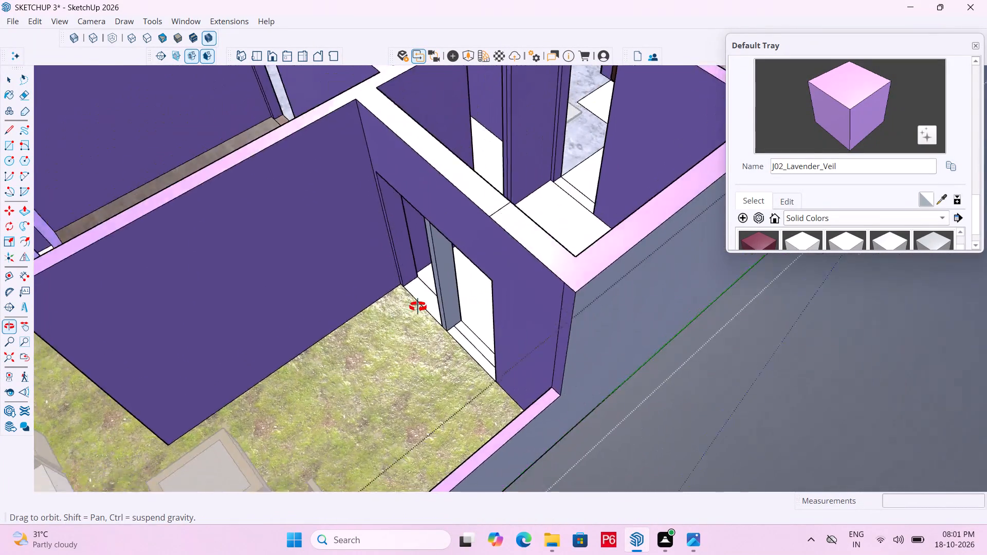
{"action": "middle_click_drag", "start_coordinate": [418, 307], "coordinate": [230, 327]}
{"action": "left_click_drag", "start_coordinate": [379, 193], "coordinate": [378, 206]}
{"action": "left_click", "coordinate": [378, 206]}
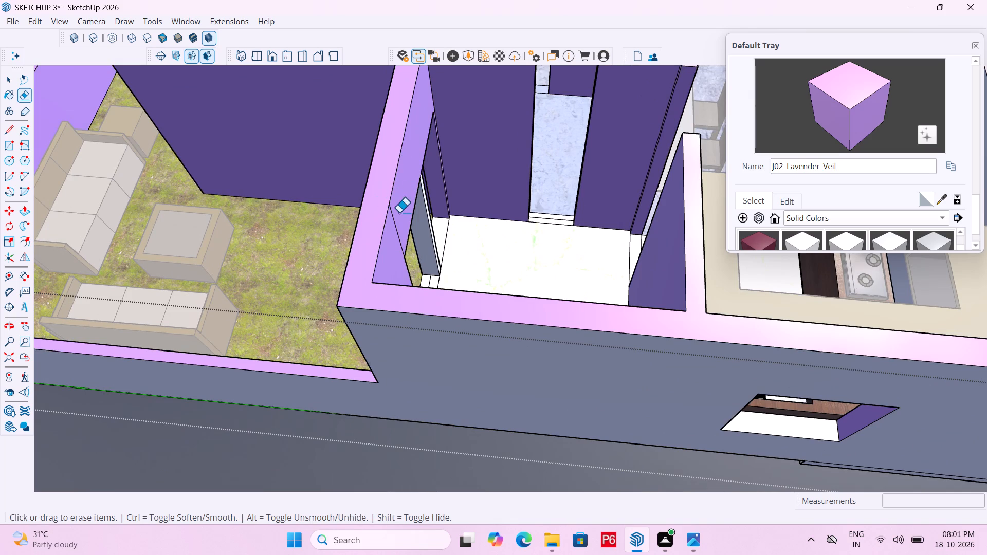
{"action": "left_click_drag", "start_coordinate": [397, 215], "coordinate": [393, 224]}
Save the model.
{"action": "scroll", "coordinate": [427, 180], "scroll_direction": "down", "scroll_amount": 6}
{"action": "key", "text": "ctrl+s"}
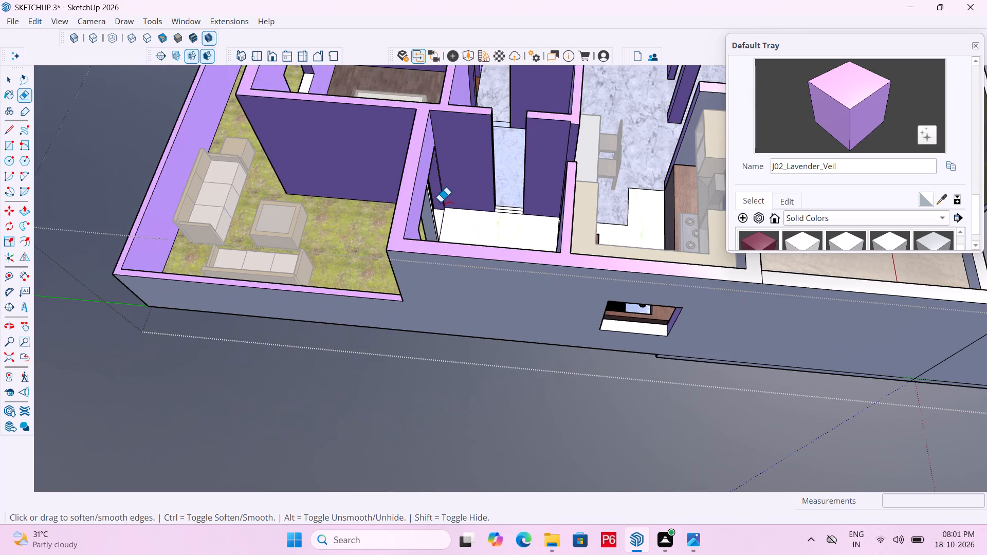
{"action": "key", "text": "ctrl+s"}
{"action": "key", "text": "ctrl+s"}
{"action": "key", "text": "ctrl+s"}
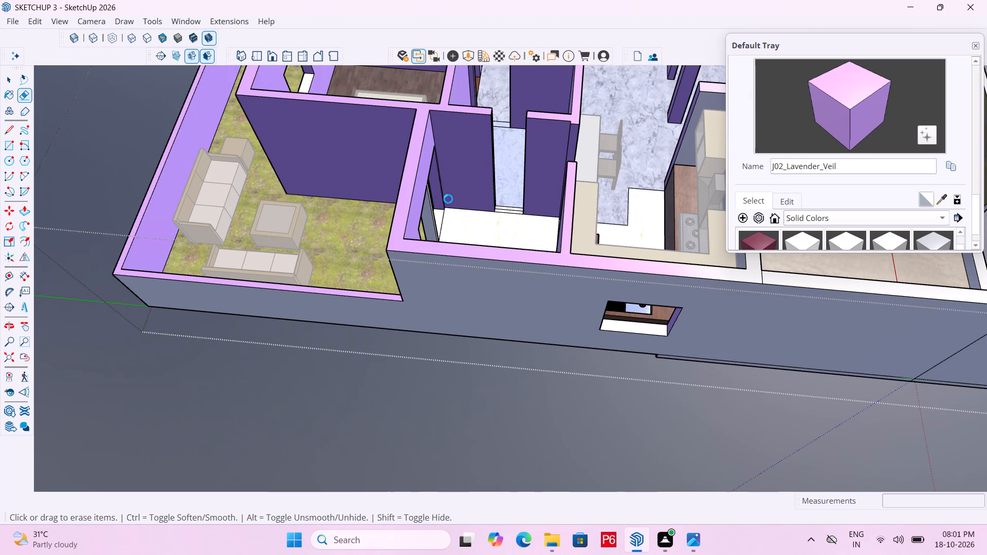
Place a horizontal guide 3' above the threshold at the base of the lawn doorway's post.
{"action": "scroll", "coordinate": [447, 198], "scroll_direction": "down", "scroll_amount": 6}
{"action": "scroll", "coordinate": [357, 201], "scroll_direction": "down", "scroll_amount": 6}
{"action": "middle_click_drag", "start_coordinate": [378, 206], "coordinate": [472, 177]}
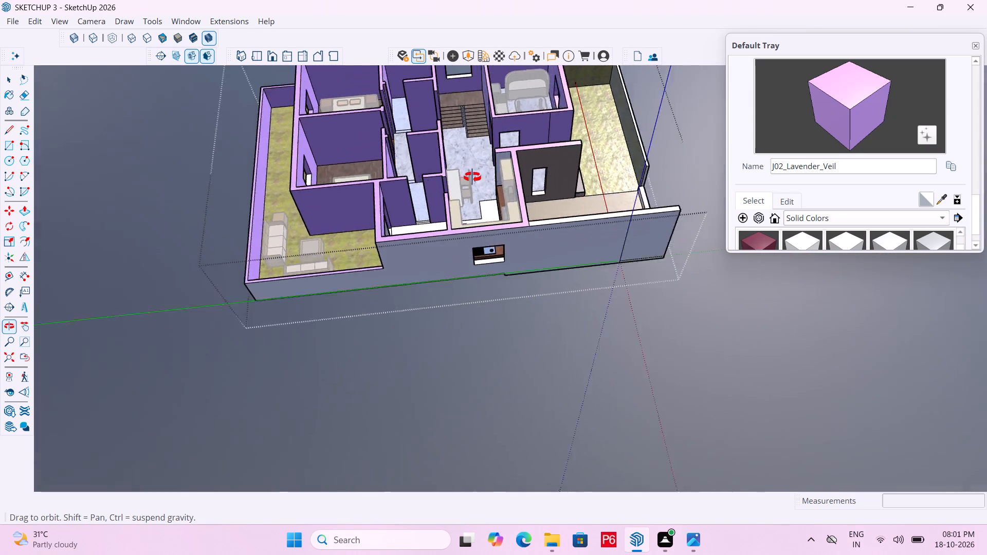
{"action": "middle_click_drag", "start_coordinate": [472, 177], "coordinate": [584, 154]}
{"action": "scroll", "coordinate": [641, 180], "scroll_direction": "down", "scroll_amount": 4}
{"action": "scroll", "coordinate": [372, 272], "scroll_direction": "up", "scroll_amount": 7}
{"action": "scroll", "coordinate": [534, 237], "scroll_direction": "up", "scroll_amount": 2}
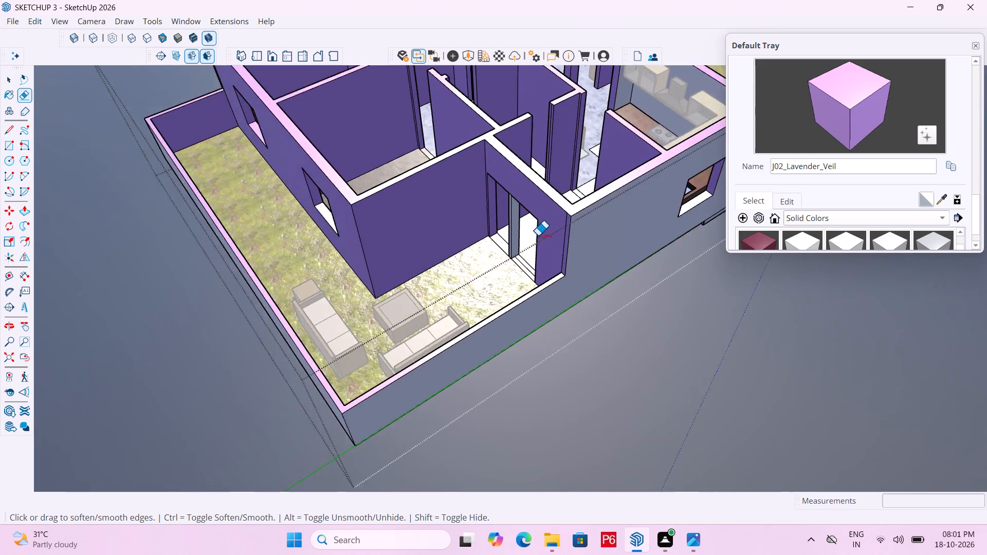
{"action": "scroll", "coordinate": [538, 236], "scroll_direction": "up", "scroll_amount": 9}
{"action": "scroll", "coordinate": [376, 288], "scroll_direction": "down", "scroll_amount": 3}
{"action": "middle_click_drag", "start_coordinate": [463, 211], "coordinate": [482, 158]}
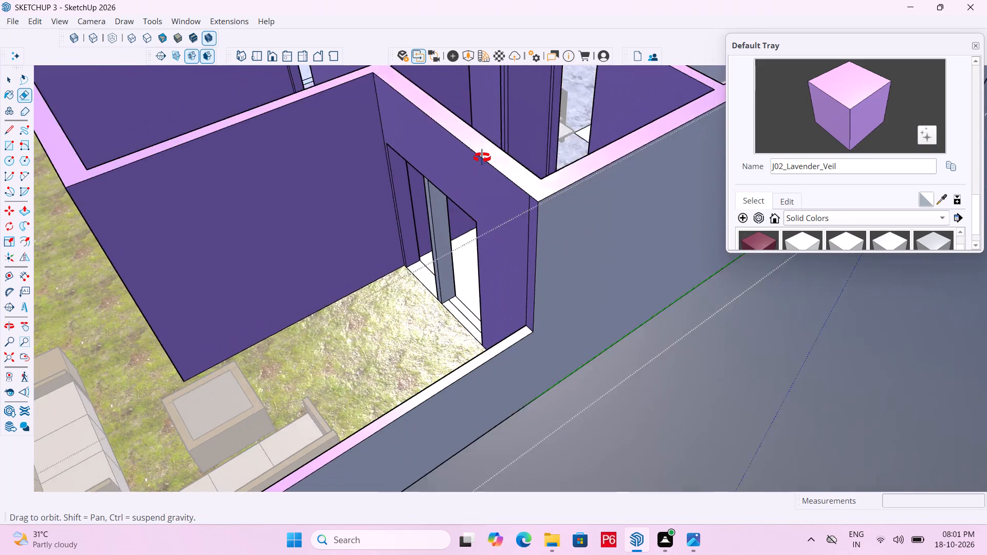
{"action": "middle_click_drag", "start_coordinate": [482, 158], "coordinate": [519, 88]}
{"action": "scroll", "coordinate": [365, 367], "scroll_direction": "up", "scroll_amount": 1}
{"action": "scroll", "coordinate": [478, 335], "scroll_direction": "down", "scroll_amount": 1}
{"action": "middle_click_drag", "start_coordinate": [478, 338], "coordinate": [460, 400]}
{"action": "scroll", "coordinate": [573, 214], "scroll_direction": "down", "scroll_amount": 4}
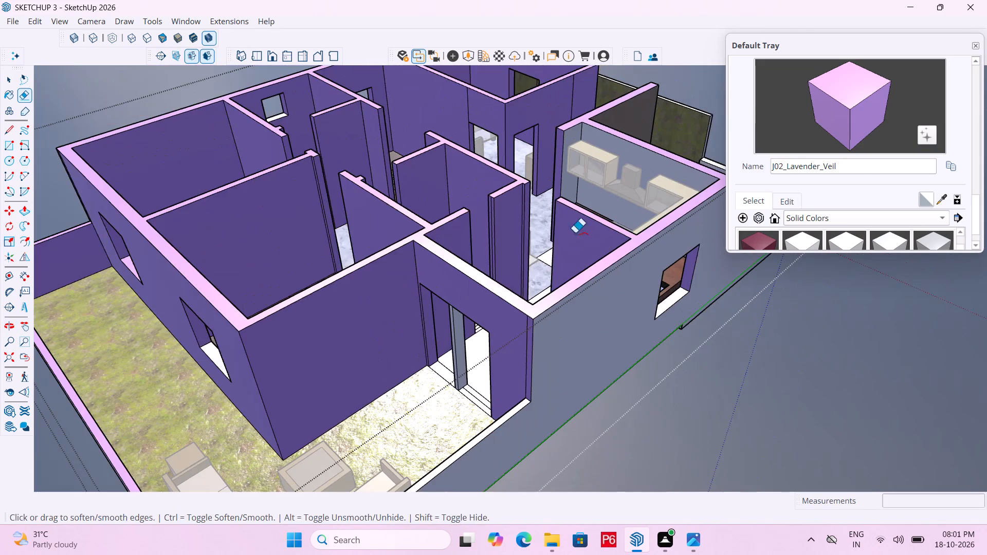
{"action": "scroll", "coordinate": [426, 417], "scroll_direction": "up", "scroll_amount": 8}
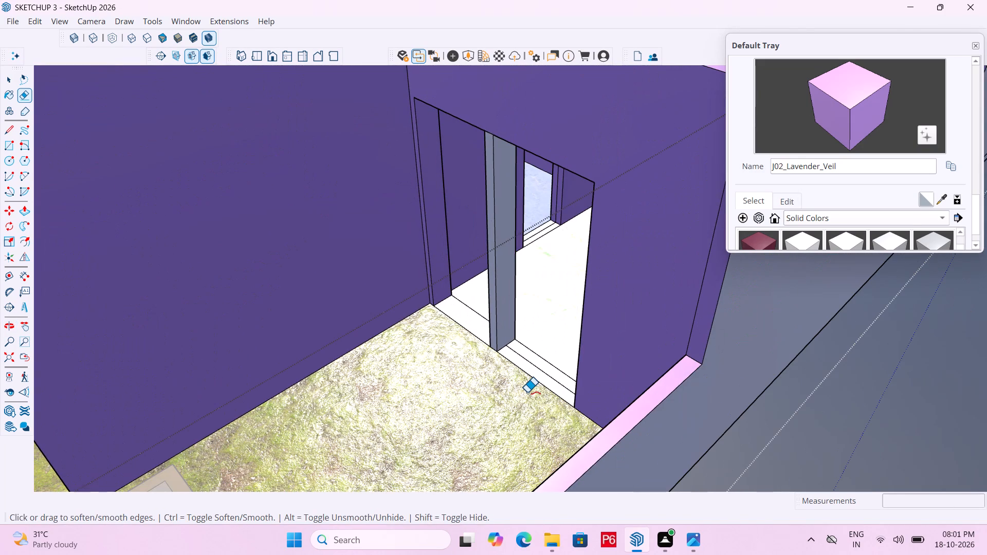
{"action": "key", "text": "t"}
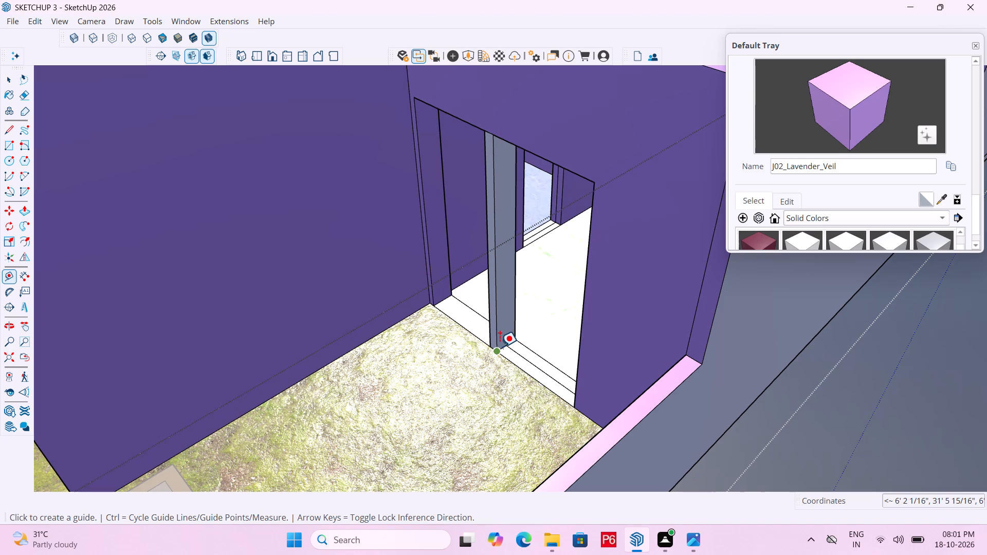
{"action": "scroll", "coordinate": [501, 346], "scroll_direction": "up", "scroll_amount": 3}
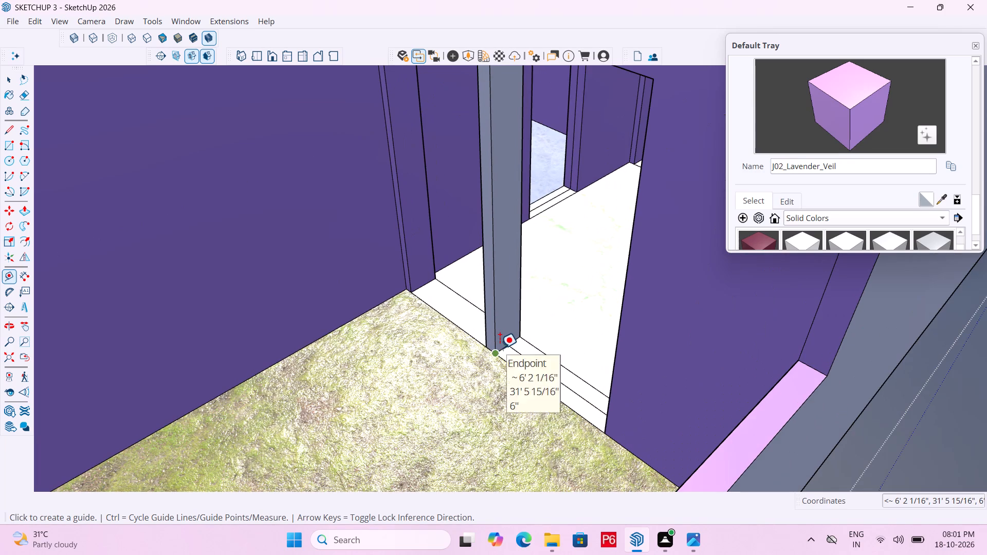
{"action": "left_click", "coordinate": [501, 348]}
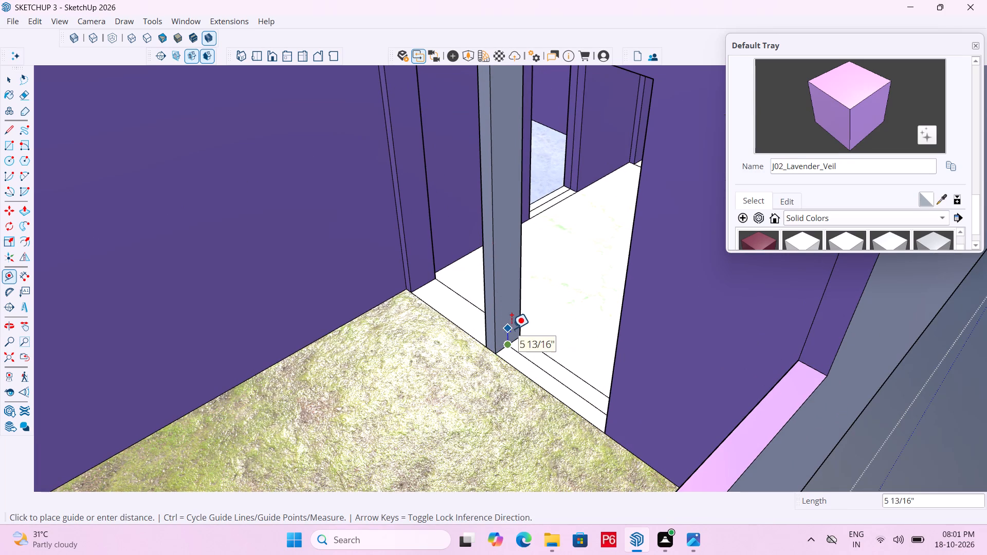
{"action": "key", "text": "Escape"}
{"action": "left_click", "coordinate": [501, 346]}
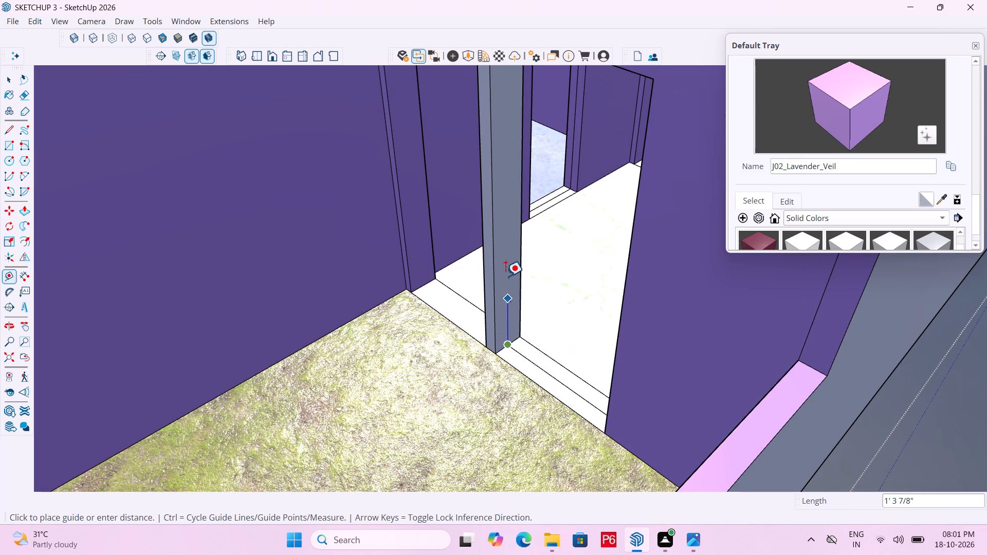
{"action": "key", "text": "Escape"}
{"action": "scroll", "coordinate": [500, 347], "scroll_direction": "up", "scroll_amount": 3}
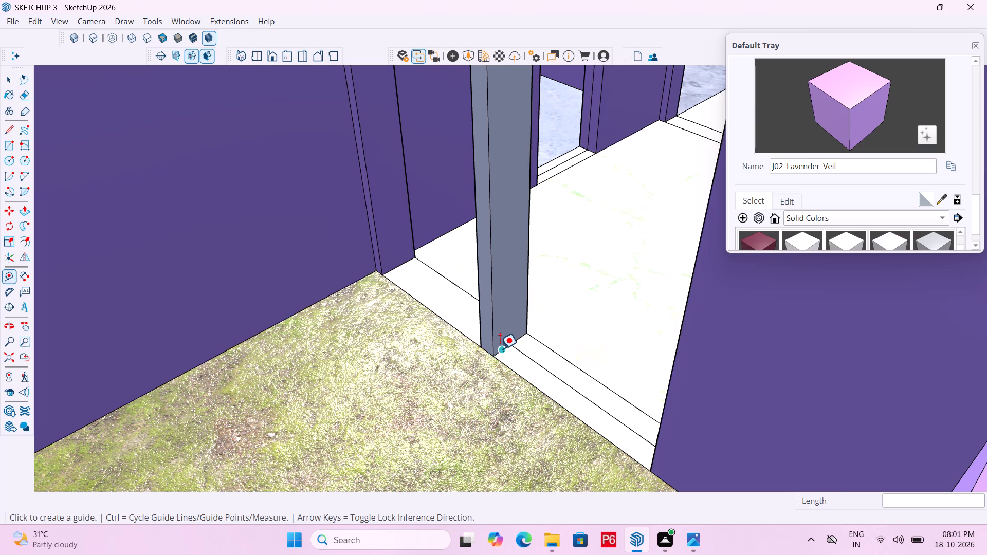
{"action": "left_click", "coordinate": [500, 349]}
{"action": "scroll", "coordinate": [451, 199], "scroll_direction": "down", "scroll_amount": 5}
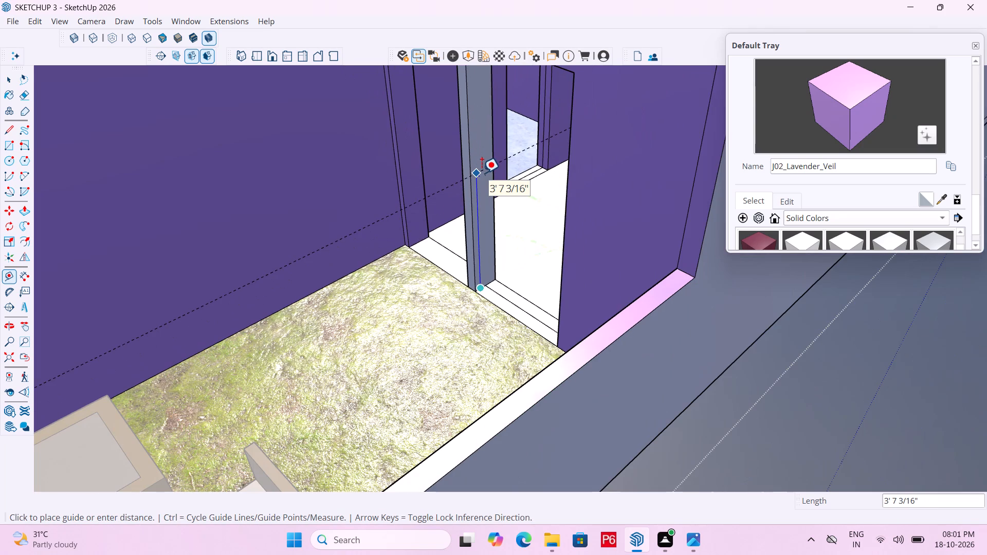
{"action": "type", "text": "3'"}
{"action": "key", "text": "Return"}
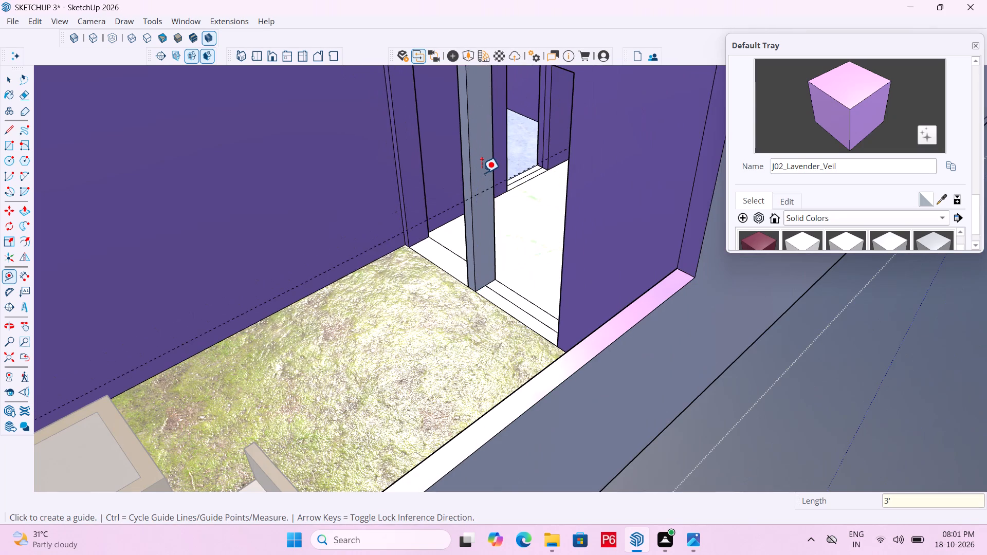
Split the post's side face with a 9" line along the guide and Push/Pull the lower part 3' to the doorway's far jamb.
{"action": "scroll", "coordinate": [447, 248], "scroll_direction": "down", "scroll_amount": 5}
{"action": "scroll", "coordinate": [470, 217], "scroll_direction": "up", "scroll_amount": 5}
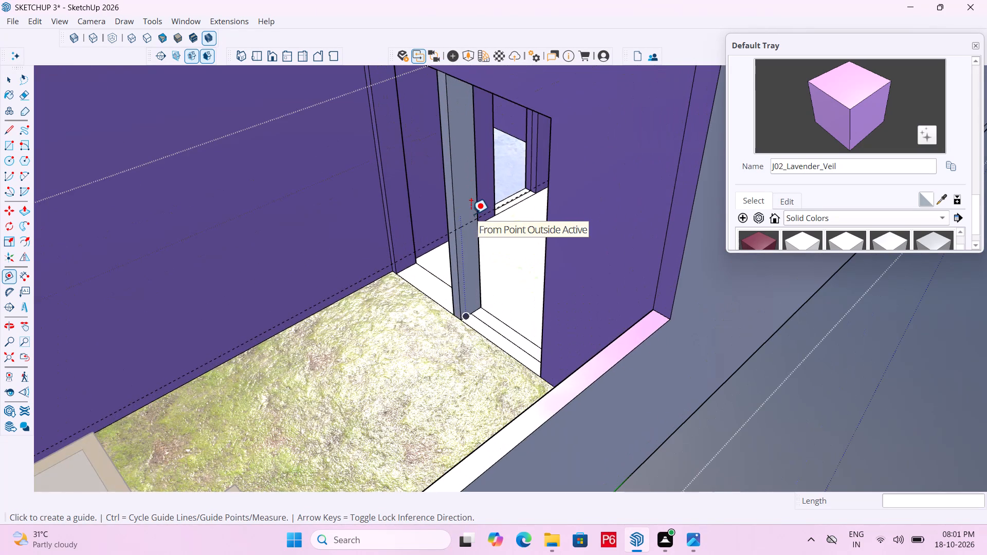
{"action": "key", "text": "l"}
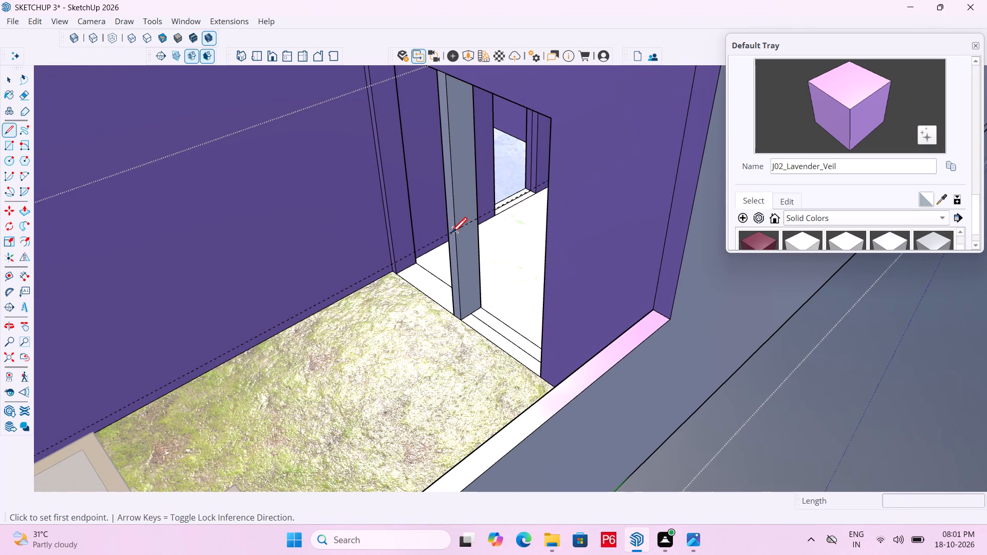
{"action": "left_click", "coordinate": [451, 234]}
{"action": "left_click_drag", "start_coordinate": [452, 234], "coordinate": [456, 231]}
{"action": "left_click", "coordinate": [477, 218]}
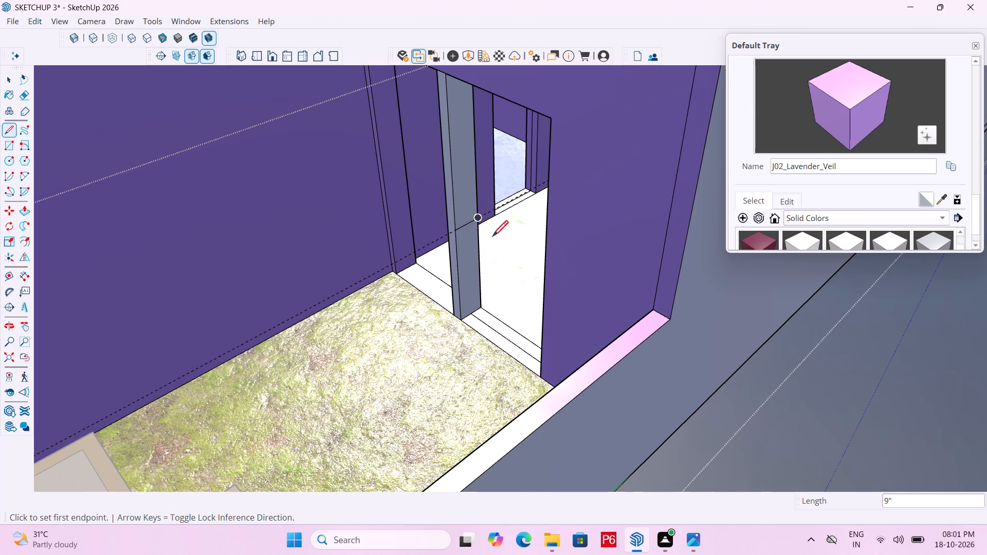
{"action": "key", "text": "p"}
{"action": "left_click", "coordinate": [474, 275]}
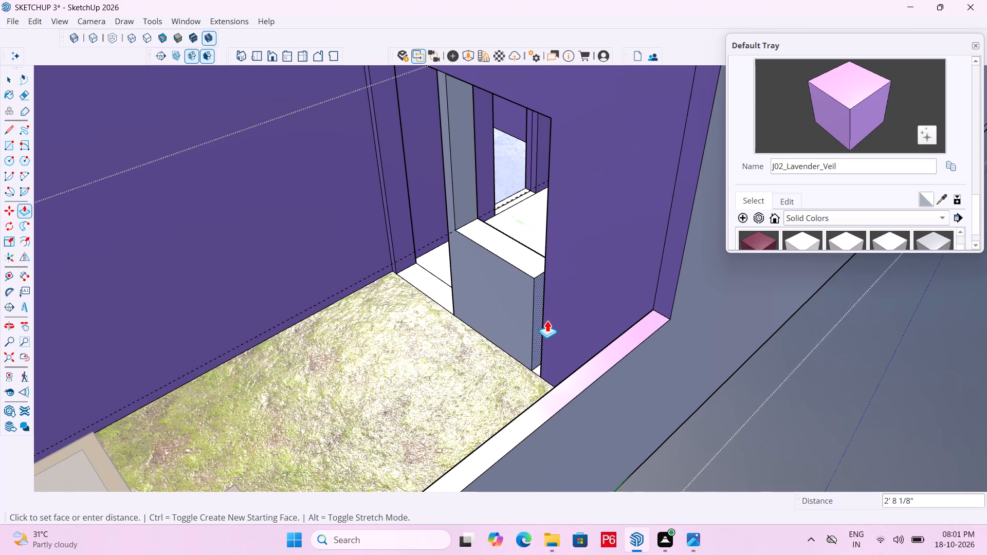
{"action": "left_click", "coordinate": [541, 338]}
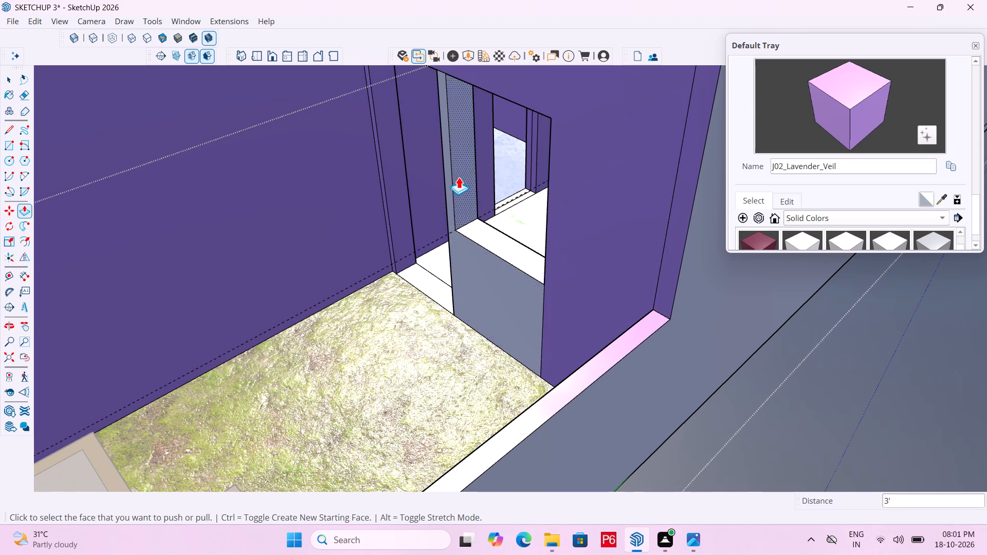
Erase the horizontal guide running past the lawn doorway.
{"action": "scroll", "coordinate": [443, 213], "scroll_direction": "down", "scroll_amount": 4}
{"action": "key", "text": "space"}
{"action": "key", "text": "e"}
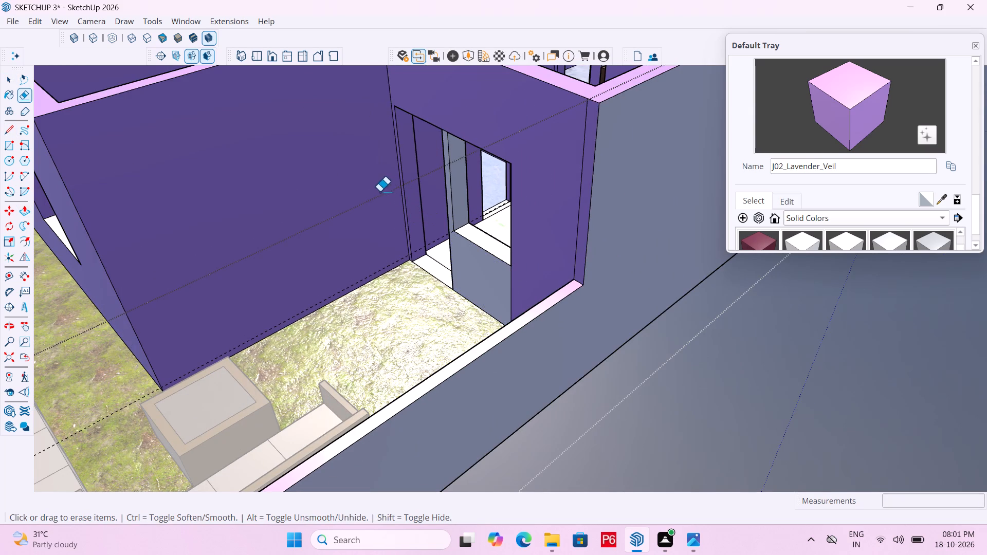
{"action": "left_click_drag", "start_coordinate": [379, 192], "coordinate": [378, 207]}
{"action": "double_click", "coordinate": [392, 263]}
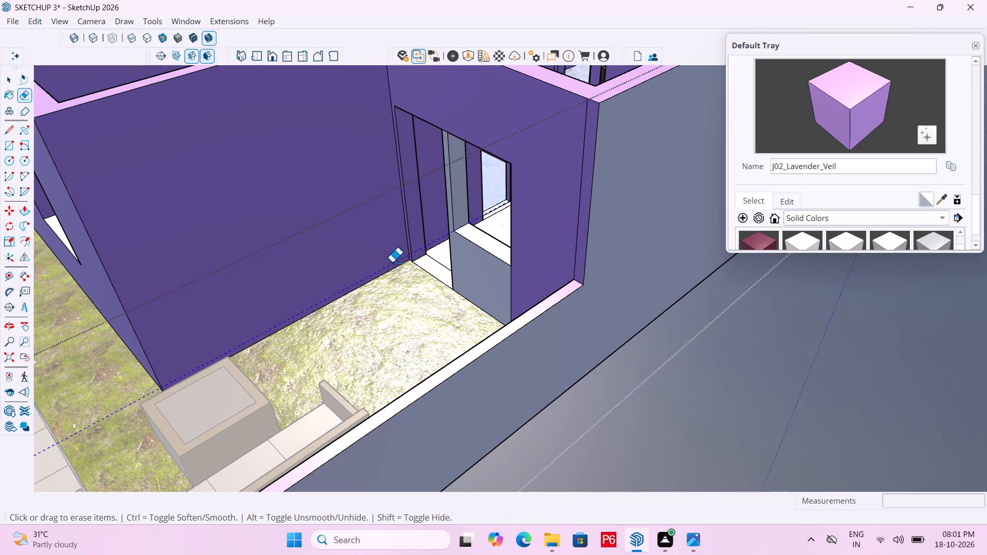
Save the model.
{"action": "scroll", "coordinate": [397, 242], "scroll_direction": "down", "scroll_amount": 2}
{"action": "key", "text": "ctrl+s"}
{"action": "key", "text": "ctrl+s"}
{"action": "key", "text": "ctrl+s"}
{"action": "key", "text": "ctrl+s"}
{"action": "key", "text": "ctrl+s"}
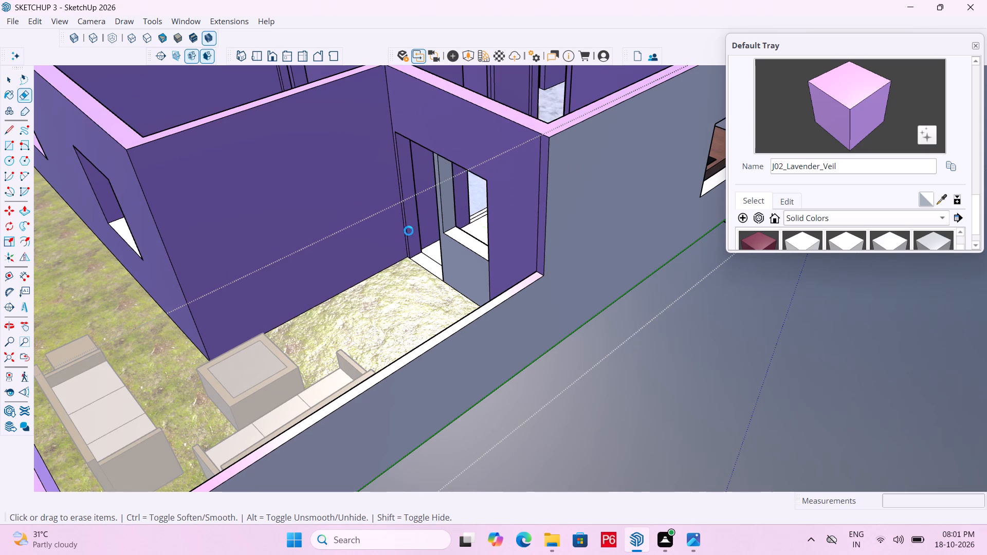
{"action": "key", "text": "ctrl+s"}
{"action": "key", "text": "ctrl+s"}
{"action": "key", "text": "ctrl+s"}
Place a horizontal guide 7' above the floor on the end face of the partition wall beside the dining counter.
{"action": "scroll", "coordinate": [496, 262], "scroll_direction": "down", "scroll_amount": 4}
{"action": "scroll", "coordinate": [553, 239], "scroll_direction": "down", "scroll_amount": 5}
{"action": "scroll", "coordinate": [469, 257], "scroll_direction": "down", "scroll_amount": 7}
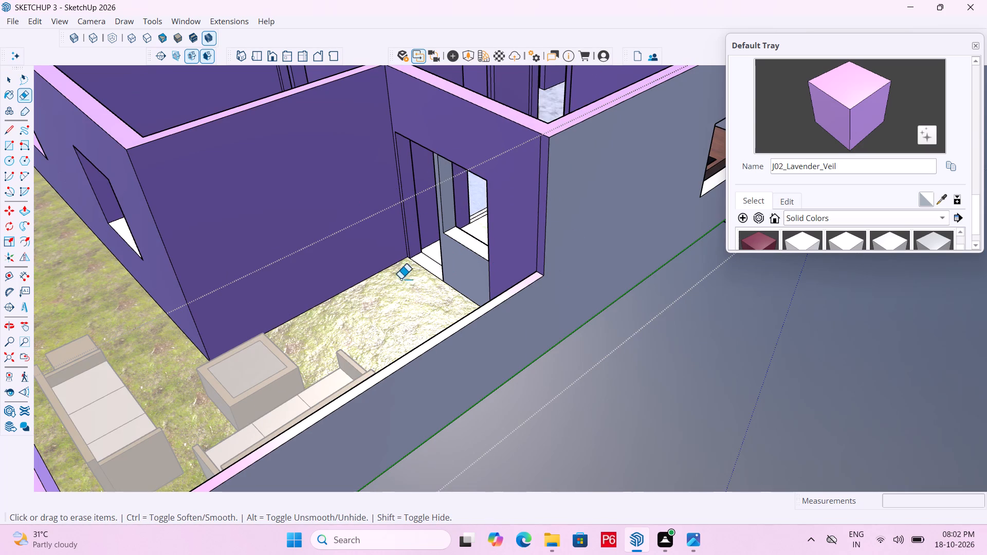
{"action": "scroll", "coordinate": [396, 274], "scroll_direction": "down", "scroll_amount": 5}
{"action": "middle_click_drag", "start_coordinate": [413, 223], "coordinate": [680, 242]}
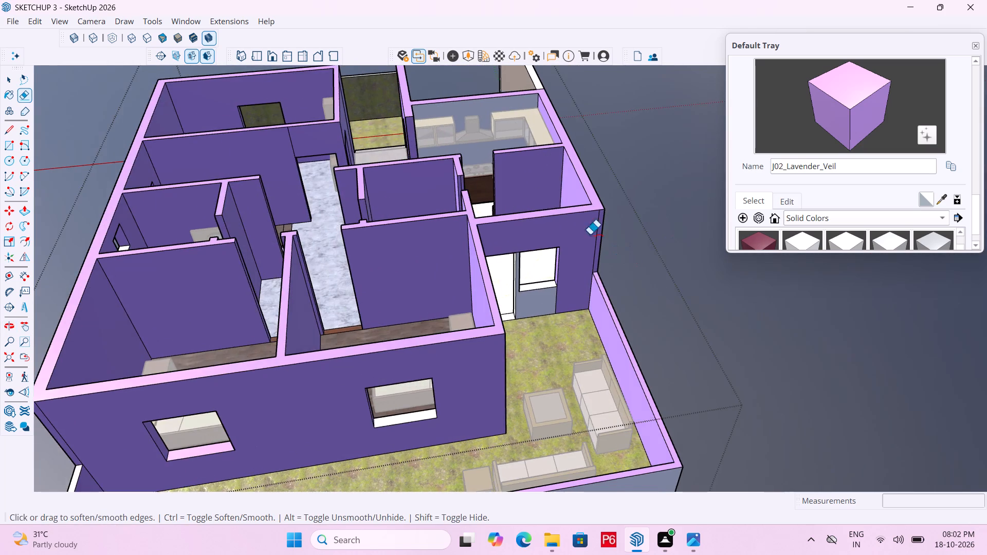
{"action": "scroll", "coordinate": [620, 201], "scroll_direction": "down", "scroll_amount": 6}
{"action": "middle_click_drag", "start_coordinate": [337, 239], "coordinate": [858, 308]}
{"action": "middle_click_drag", "start_coordinate": [428, 301], "coordinate": [733, 235]}
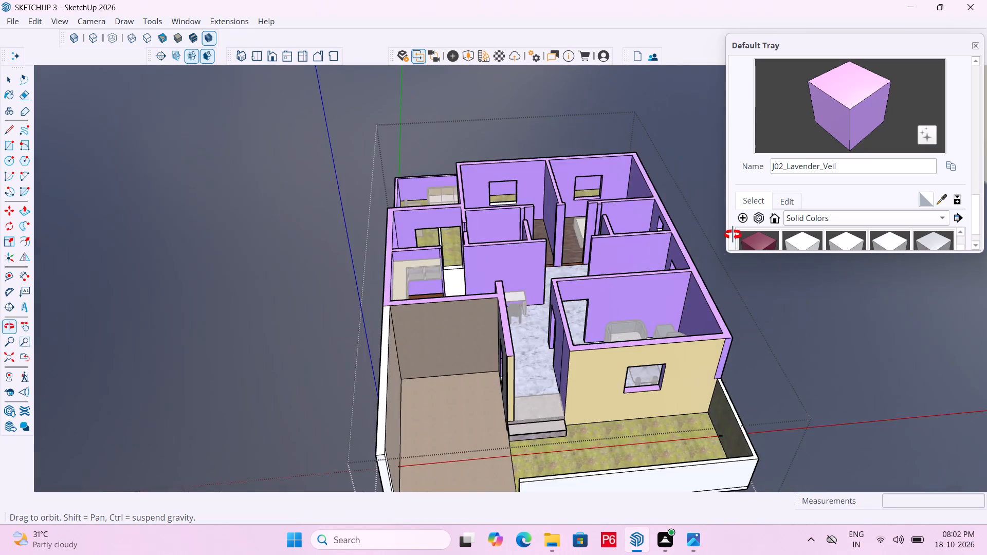
{"action": "middle_click_drag", "start_coordinate": [733, 235], "coordinate": [289, 338]}
{"action": "scroll", "coordinate": [415, 289], "scroll_direction": "up", "scroll_amount": 2}
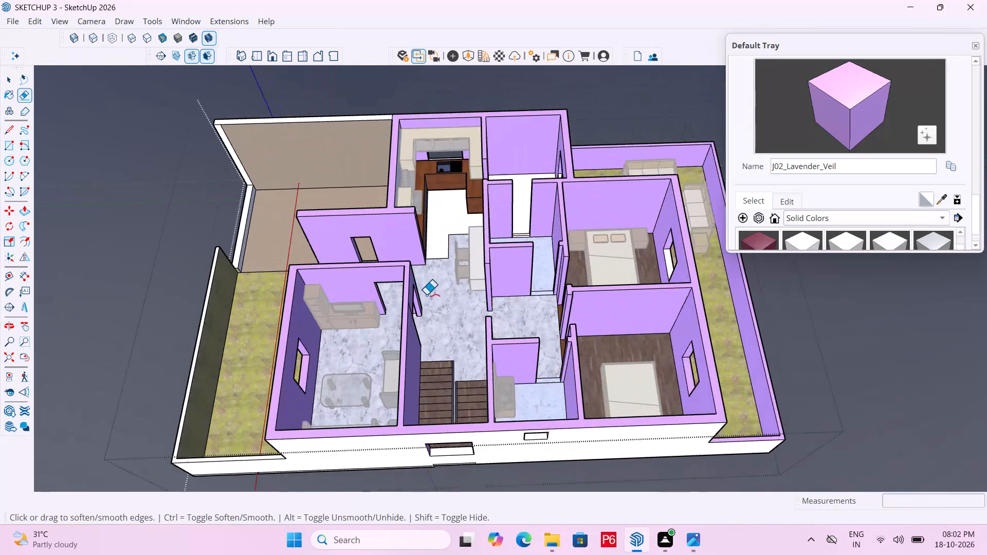
{"action": "scroll", "coordinate": [426, 295], "scroll_direction": "up", "scroll_amount": 1}
{"action": "middle_click_drag", "start_coordinate": [427, 312], "coordinate": [592, 268]}
{"action": "scroll", "coordinate": [592, 268], "scroll_direction": "up", "scroll_amount": 1}
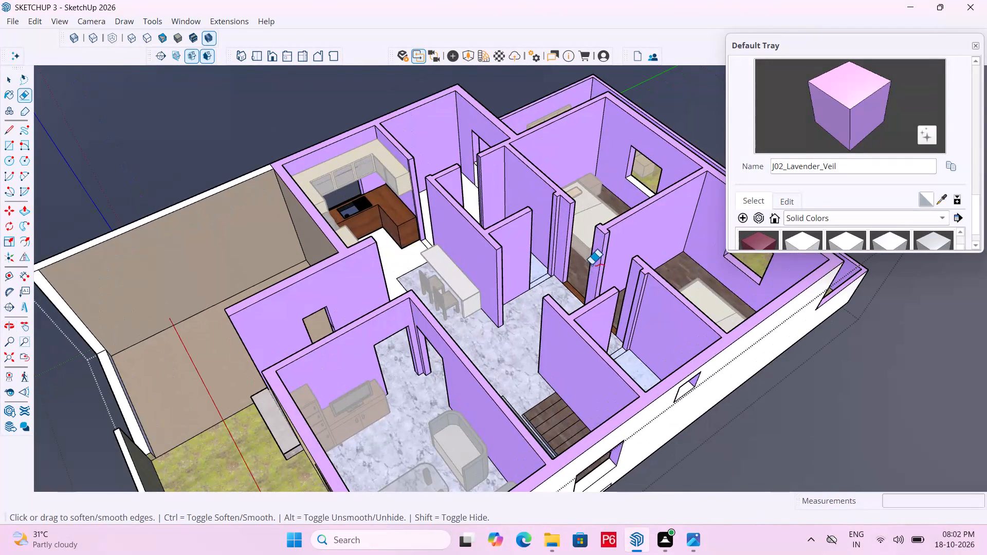
{"action": "middle_click_drag", "start_coordinate": [446, 327], "coordinate": [526, 322]}
{"action": "scroll", "coordinate": [569, 318], "scroll_direction": "up", "scroll_amount": 5}
{"action": "middle_click_drag", "start_coordinate": [444, 316], "coordinate": [387, 312]}
{"action": "scroll", "coordinate": [426, 283], "scroll_direction": "up", "scroll_amount": 4}
{"action": "scroll", "coordinate": [419, 366], "scroll_direction": "down", "scroll_amount": 3}
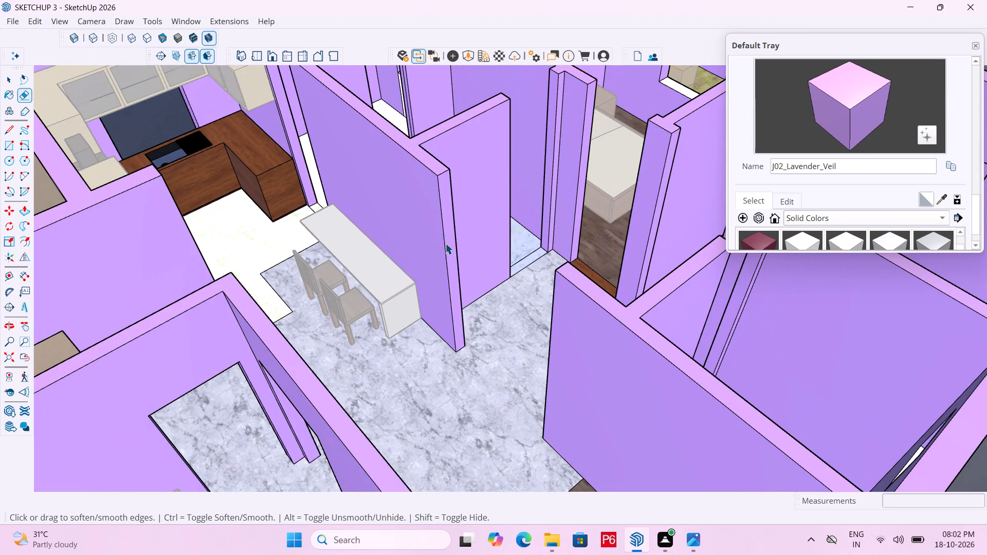
{"action": "key", "text": "space"}
{"action": "left_click", "coordinate": [449, 230]}
{"action": "left_click", "coordinate": [449, 227]}
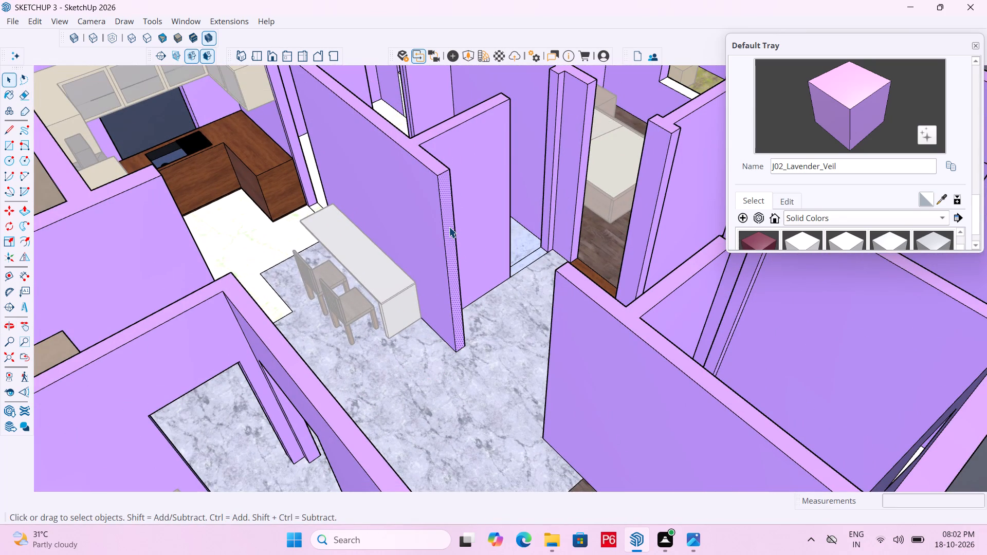
{"action": "key", "text": "t"}
{"action": "scroll", "coordinate": [469, 356], "scroll_direction": "up", "scroll_amount": 6}
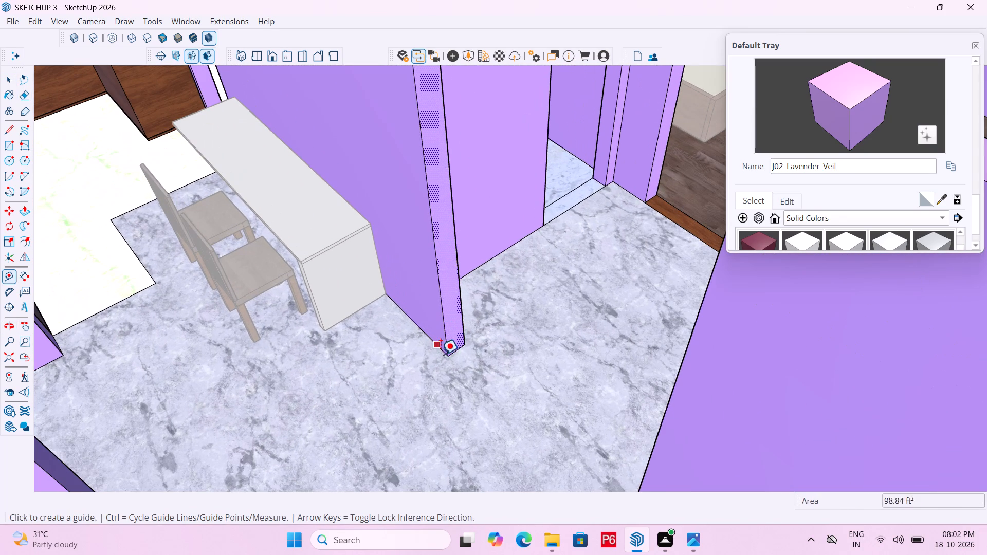
{"action": "left_click", "coordinate": [455, 349]}
{"action": "scroll", "coordinate": [434, 216], "scroll_direction": "down", "scroll_amount": 5}
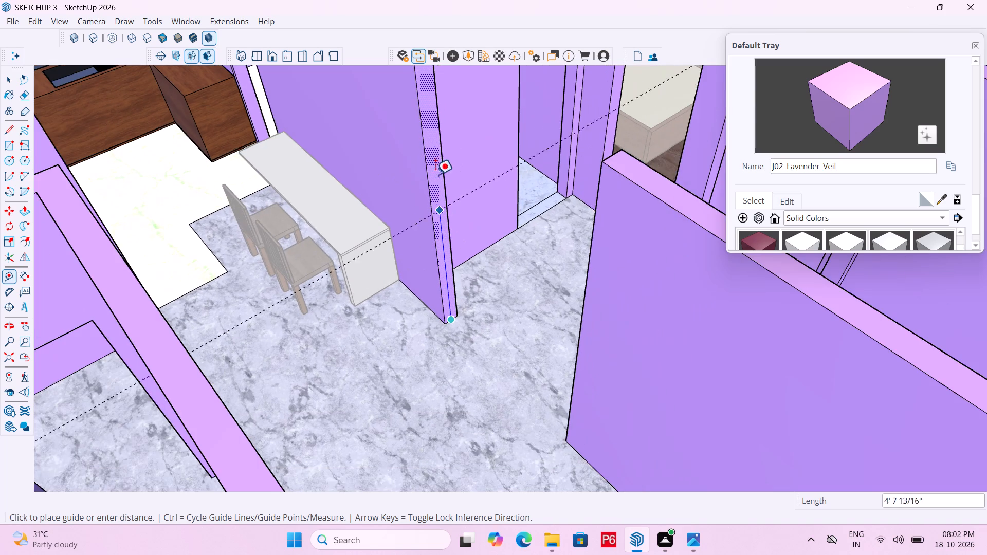
{"action": "scroll", "coordinate": [426, 164], "scroll_direction": "down", "scroll_amount": 5}
{"action": "type", "text": "7'"}
{"action": "key", "text": "Return"}
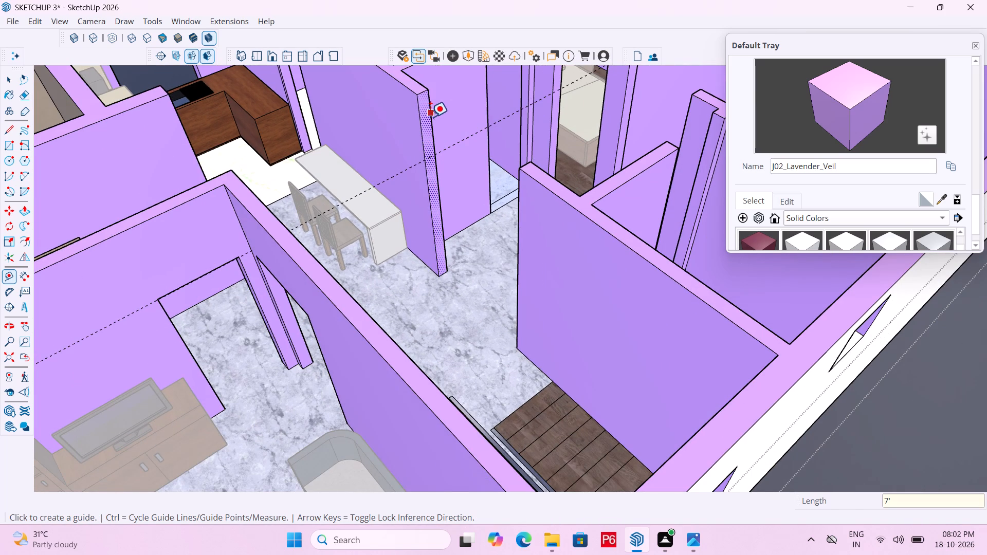
Split the partition's end face along the guide and Push/Pull the part above it to the wall beside the stairs as a lintel.
{"action": "key", "text": "space"}
{"action": "key", "text": "l"}
{"action": "scroll", "coordinate": [428, 165], "scroll_direction": "up", "scroll_amount": 5}
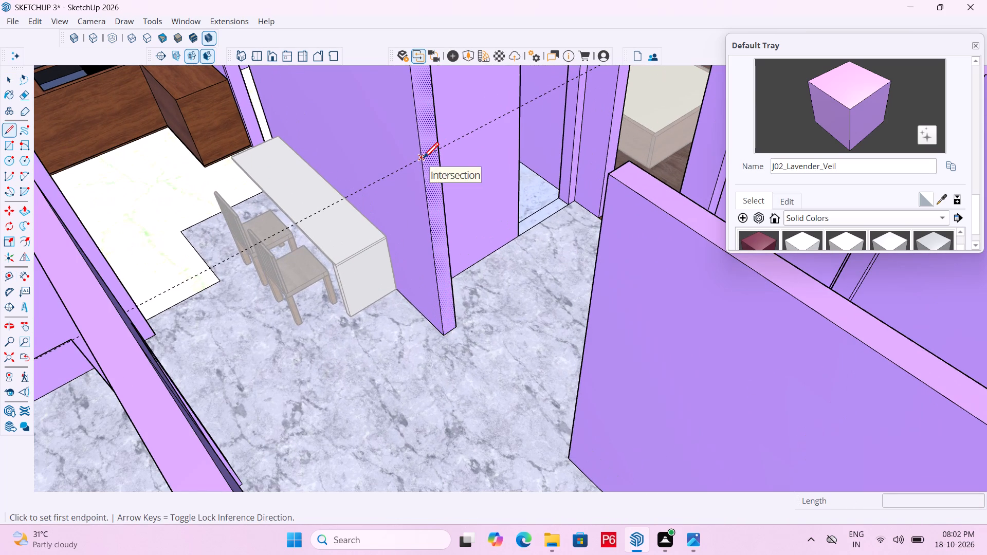
{"action": "left_click_drag", "start_coordinate": [423, 160], "coordinate": [430, 156]}
{"action": "left_click", "coordinate": [435, 151]}
{"action": "key", "text": "space"}
{"action": "scroll", "coordinate": [429, 159], "scroll_direction": "down", "scroll_amount": 5}
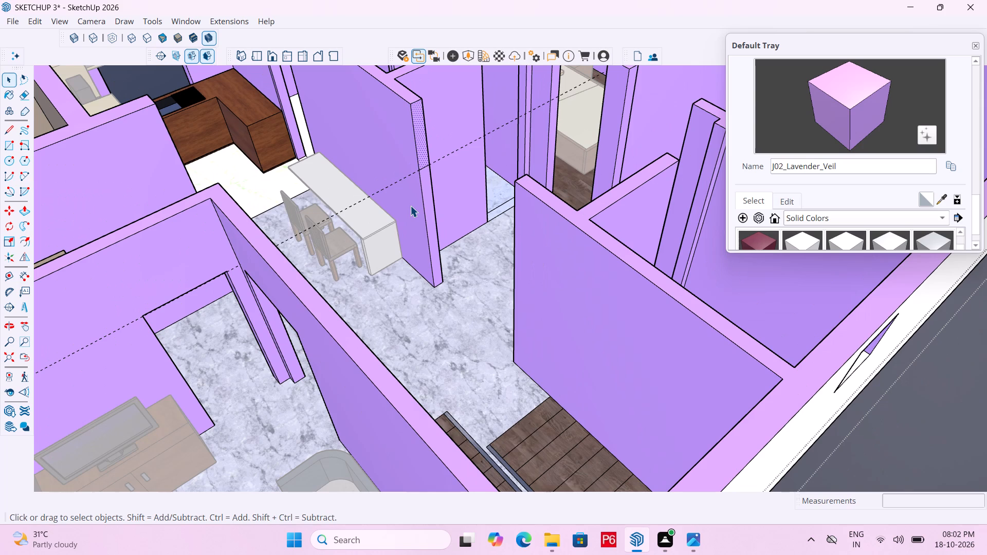
{"action": "key", "text": "p"}
{"action": "left_click", "coordinate": [421, 142]}
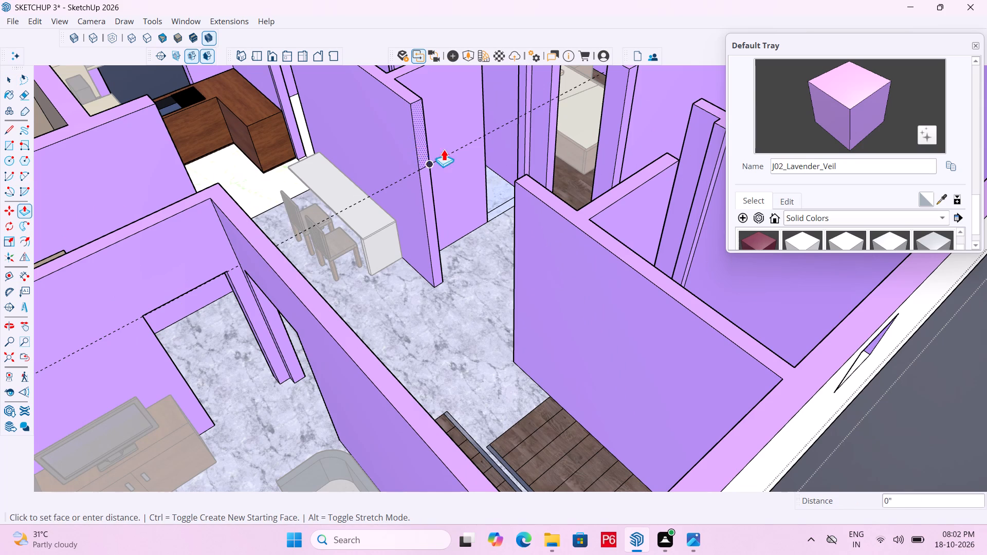
{"action": "left_click", "coordinate": [516, 229]}
{"action": "scroll", "coordinate": [524, 192], "scroll_direction": "down", "scroll_amount": 1}
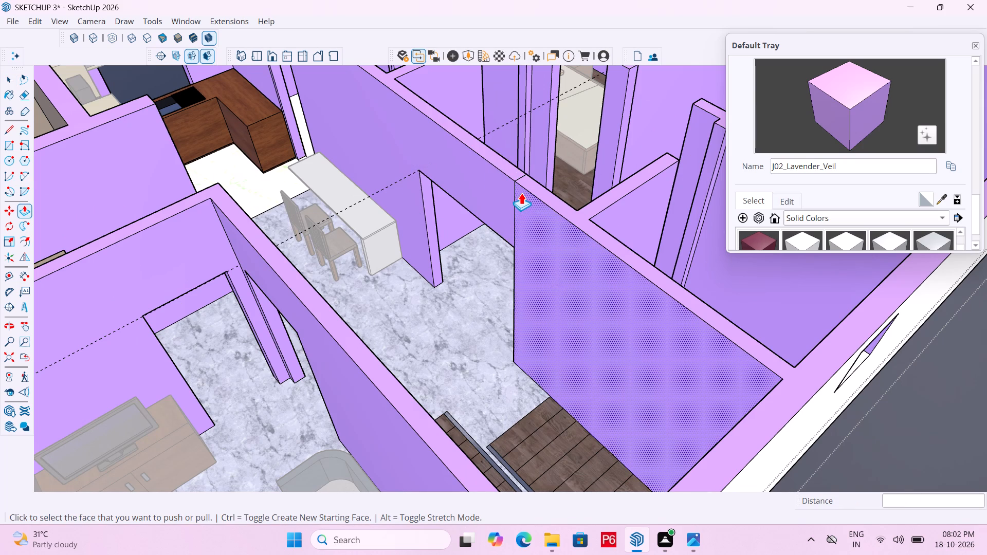
Erase the horizontal guide crossing the partition beside the dining counter.
{"action": "key", "text": "e"}
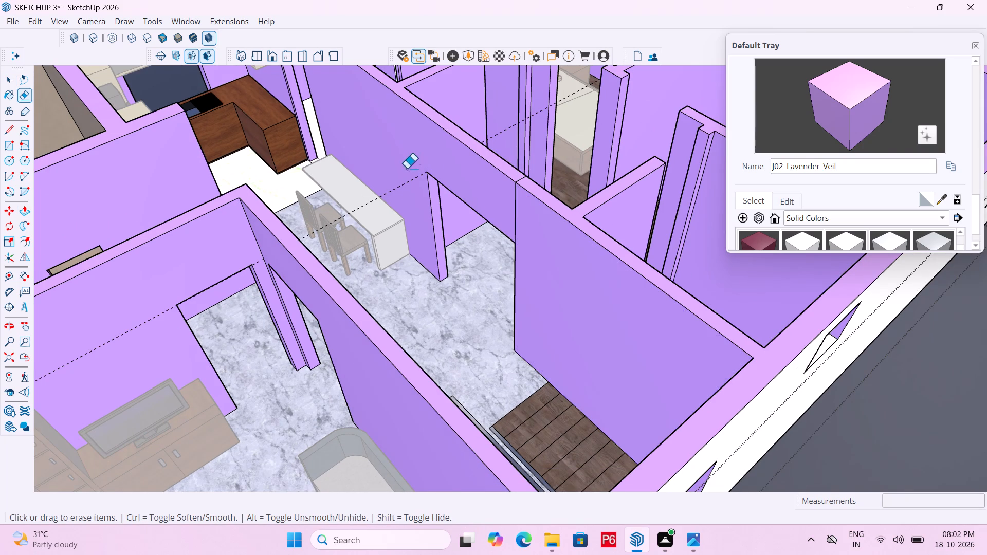
{"action": "left_click_drag", "start_coordinate": [407, 173], "coordinate": [412, 185]}
Save the model.
{"action": "key", "text": "ctrl+s"}
{"action": "key", "text": "ctrl+s"}
{"action": "key", "text": "ctrl+s"}
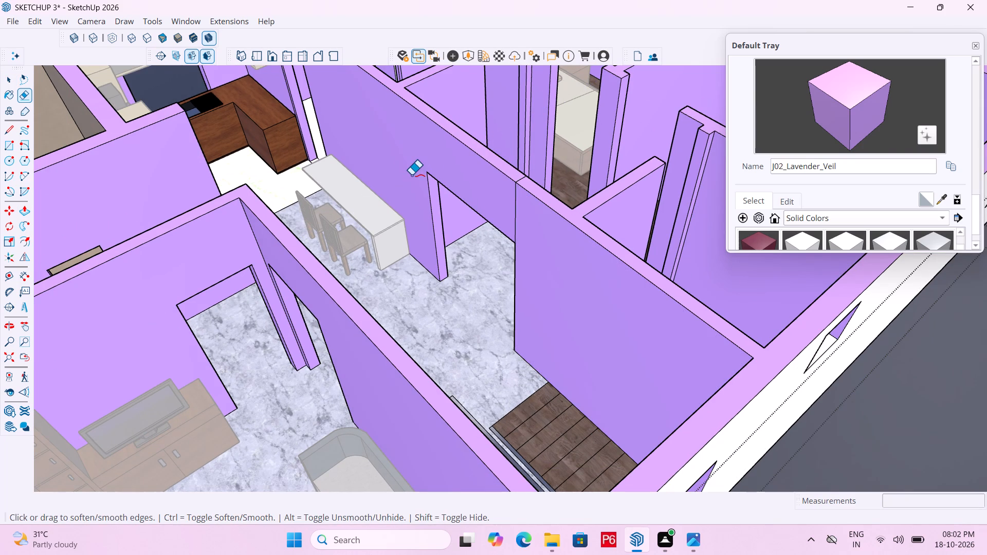
{"action": "key", "text": "ctrl+s"}
{"action": "key", "text": "ctrl+s"}
{"action": "key", "text": "ctrl+s"}
{"action": "key", "text": "ctrl+s"}
Erase the seam lines on the side faces and top where the new lintel joins the wall beside the stairs.
{"action": "left_click_drag", "start_coordinate": [500, 195], "coordinate": [527, 203]}
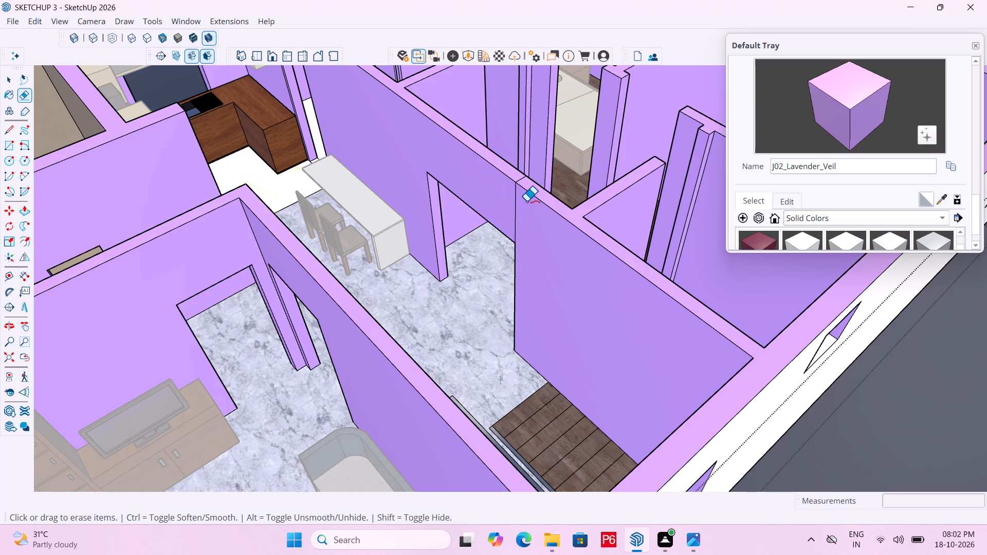
{"action": "left_click_drag", "start_coordinate": [517, 201], "coordinate": [505, 191]}
{"action": "left_click", "coordinate": [516, 199]}
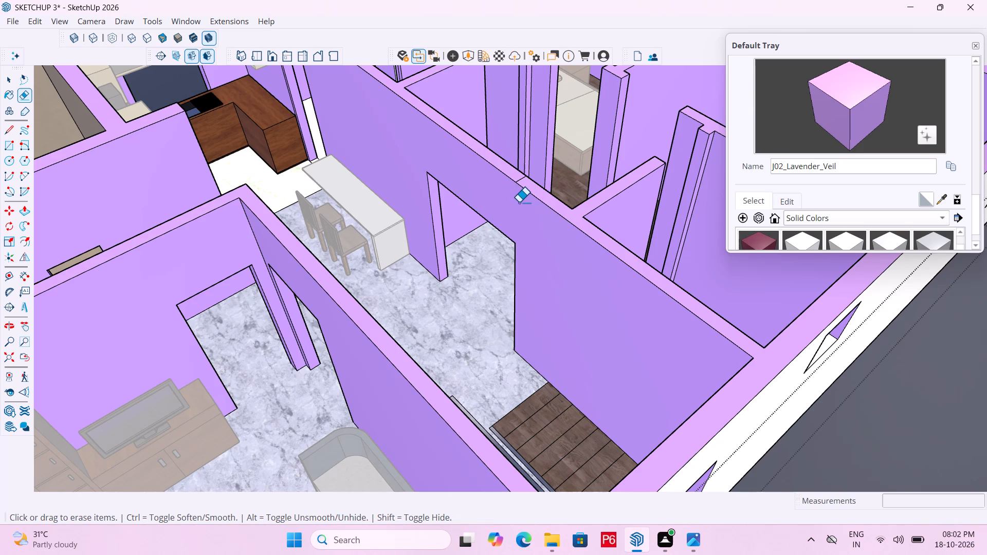
{"action": "scroll", "coordinate": [519, 164], "scroll_direction": "up", "scroll_amount": 5}
{"action": "left_click_drag", "start_coordinate": [523, 202], "coordinate": [534, 211]}
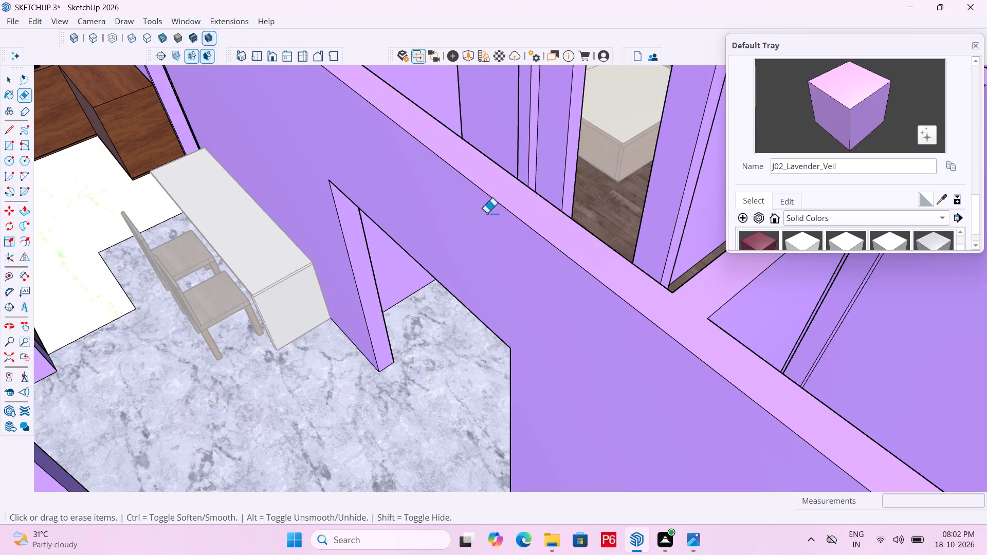
{"action": "scroll", "coordinate": [424, 217], "scroll_direction": "down", "scroll_amount": 6}
{"action": "middle_click_drag", "start_coordinate": [526, 229], "coordinate": [249, 227]}
{"action": "left_click", "coordinate": [305, 126]}
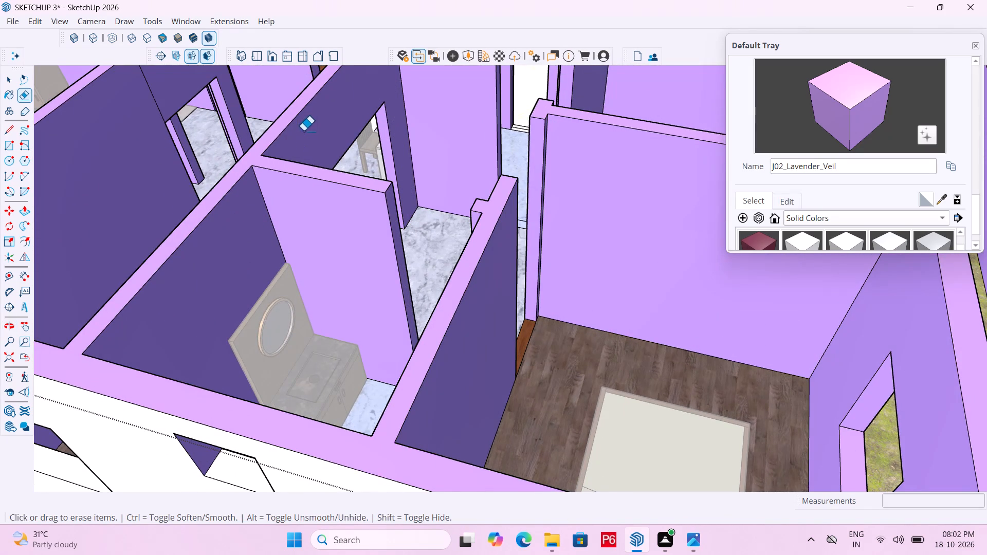
Place a horizontal guide 7' above the floor on the doorway post of the small washroom behind the stair wall.
{"action": "scroll", "coordinate": [351, 118], "scroll_direction": "down", "scroll_amount": 6}
{"action": "middle_click_drag", "start_coordinate": [260, 175], "coordinate": [627, 185]}
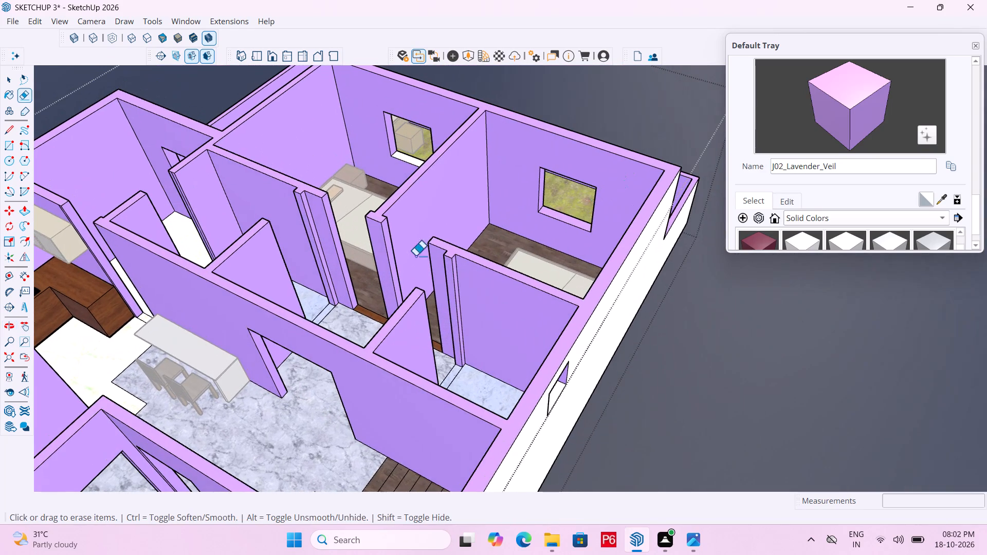
{"action": "scroll", "coordinate": [549, 194], "scroll_direction": "down", "scroll_amount": 3}
{"action": "scroll", "coordinate": [458, 271], "scroll_direction": "up", "scroll_amount": 4}
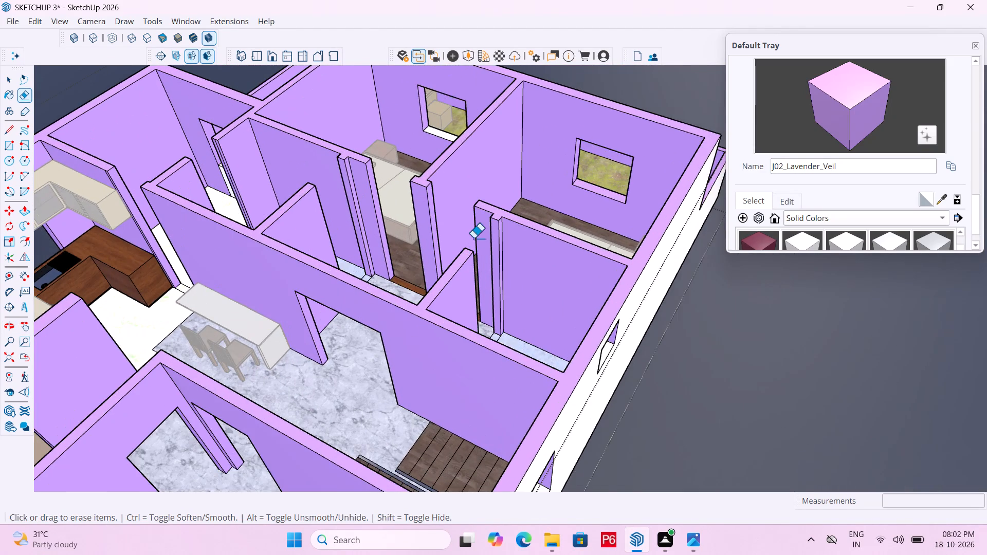
{"action": "scroll", "coordinate": [474, 237], "scroll_direction": "up", "scroll_amount": 5}
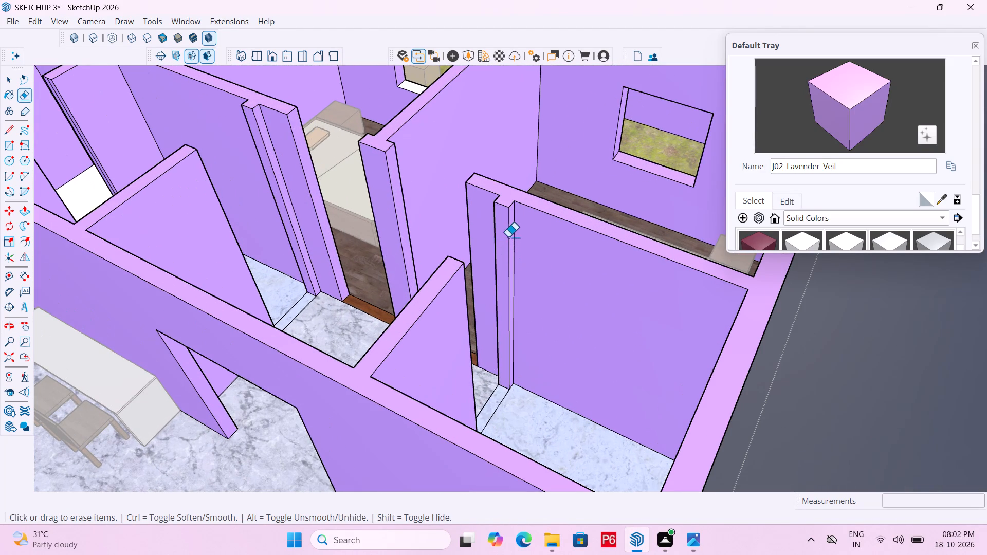
{"action": "key", "text": "t"}
{"action": "scroll", "coordinate": [498, 387], "scroll_direction": "up", "scroll_amount": 2}
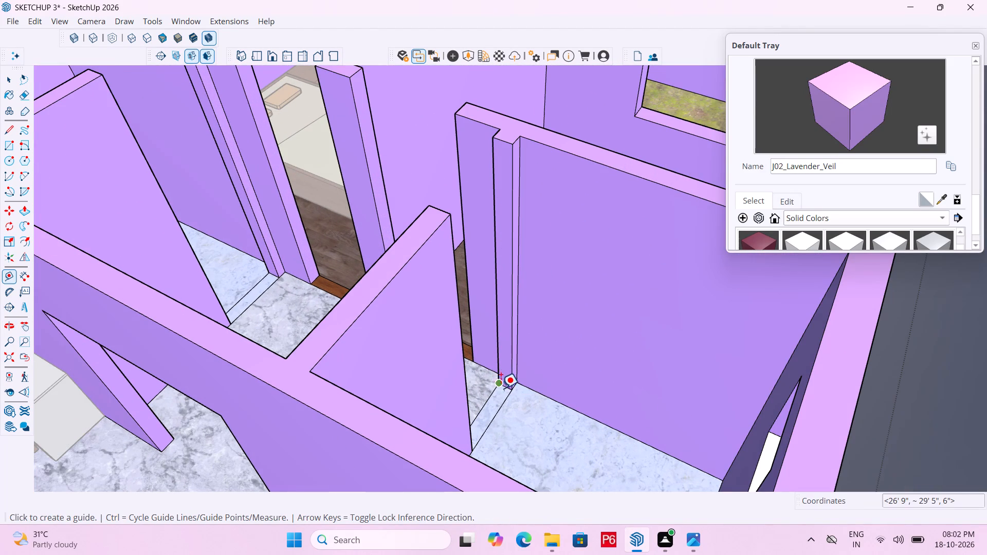
{"action": "scroll", "coordinate": [502, 388], "scroll_direction": "up", "scroll_amount": 4}
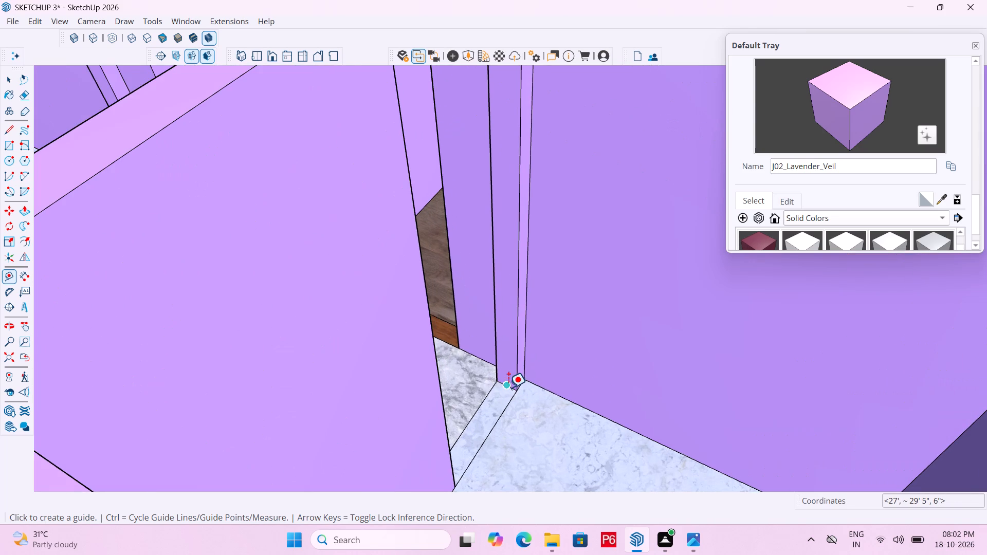
{"action": "left_click", "coordinate": [508, 388]}
{"action": "scroll", "coordinate": [481, 243], "scroll_direction": "down", "scroll_amount": 6}
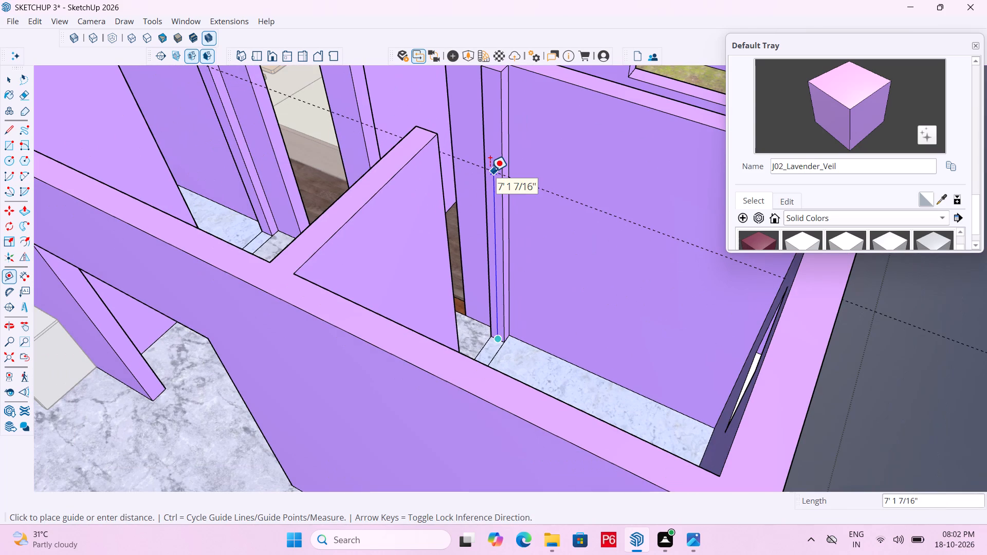
{"action": "type", "text": "74"}
{"action": "key", "text": "BackSpace"}
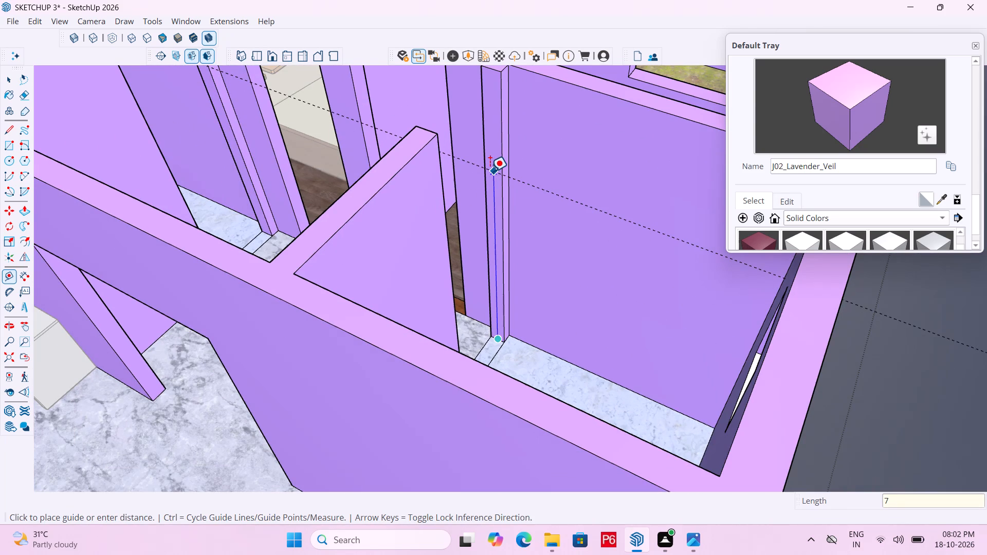
{"action": "key", "text": "apostrophe"}
{"action": "key", "text": "Return"}
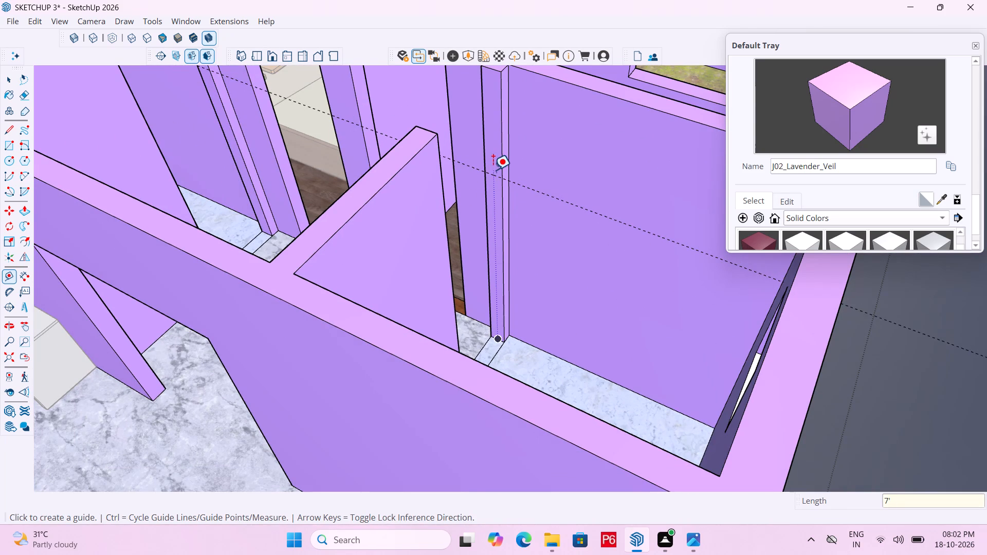
Draw an edge along the guide across the washroom doorway post's face and erase the guide.
{"action": "key", "text": "l"}
{"action": "scroll", "coordinate": [492, 180], "scroll_direction": "up", "scroll_amount": 3}
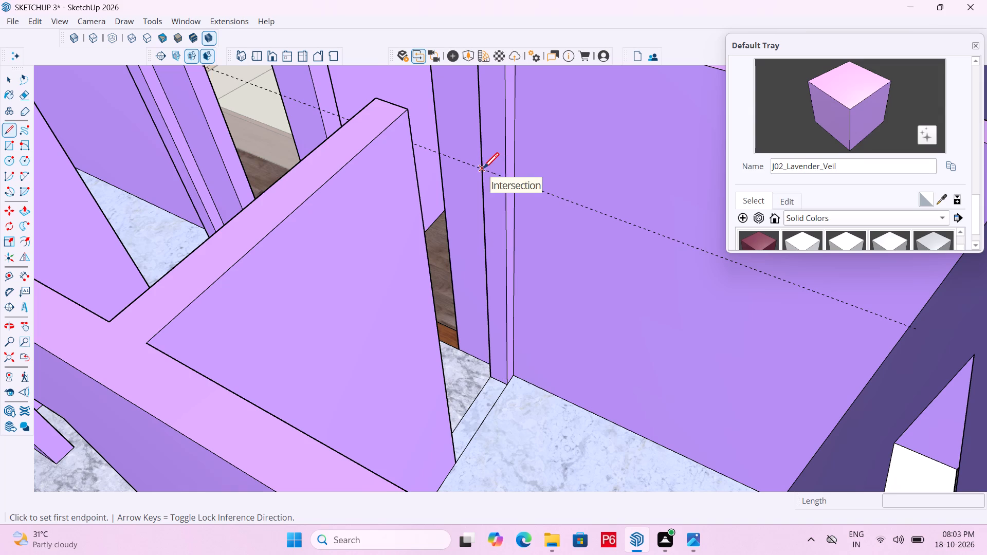
{"action": "left_click", "coordinate": [483, 170]}
{"action": "double_click", "coordinate": [505, 180]}
{"action": "key", "text": "space"}
{"action": "scroll", "coordinate": [471, 165], "scroll_direction": "down", "scroll_amount": 5}
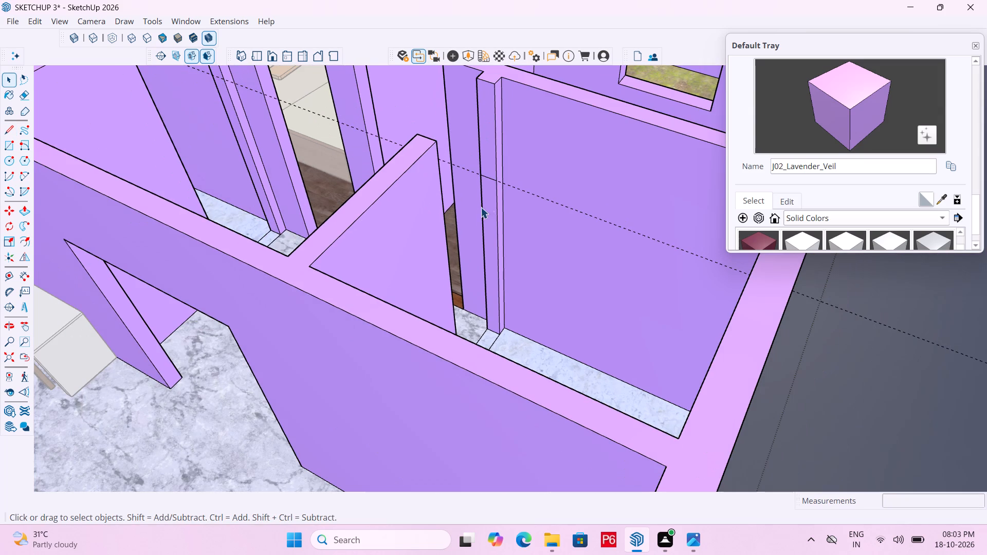
{"action": "key", "text": "e"}
{"action": "left_click_drag", "start_coordinate": [578, 205], "coordinate": [567, 225]}
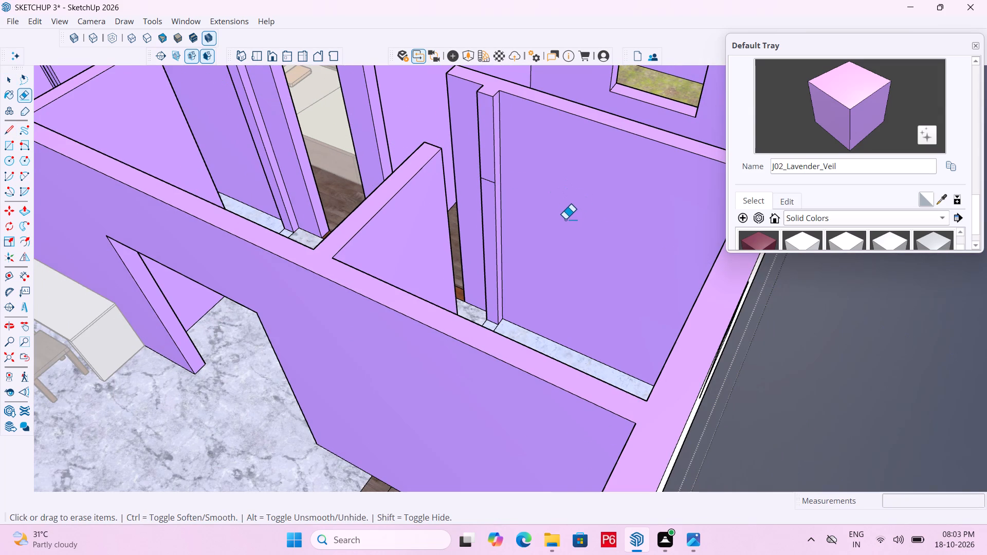
Push/Pull the post's part above the new edge 2' 6" to the opposite wall end as the washroom door lintel.
{"action": "key", "text": "p"}
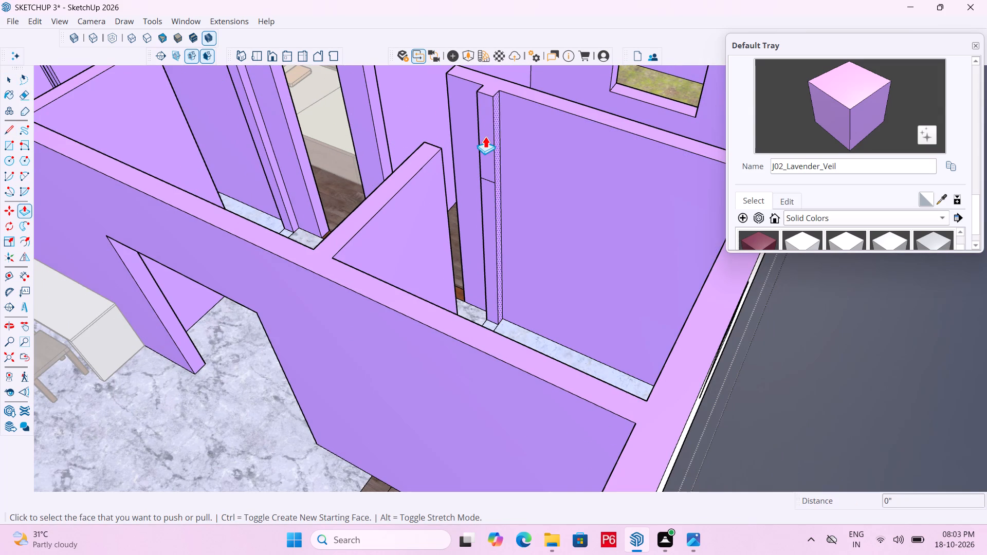
{"action": "left_click", "coordinate": [485, 136]}
{"action": "left_click", "coordinate": [448, 214]}
Place a horizontal guide 7' above the floor on the wall end at the doorway of the bedroom nearer the kitchen.
{"action": "scroll", "coordinate": [525, 163], "scroll_direction": "down", "scroll_amount": 7}
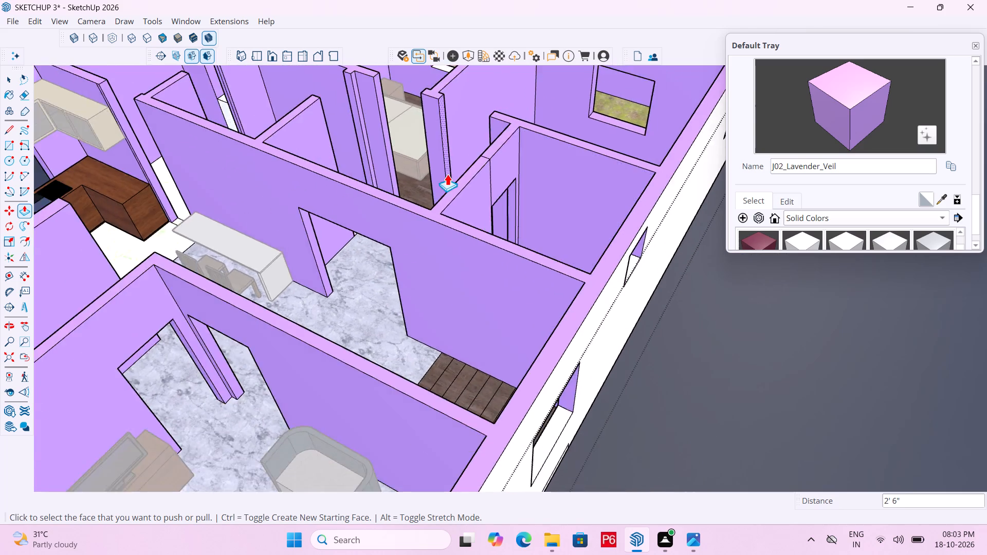
{"action": "scroll", "coordinate": [443, 187], "scroll_direction": "down", "scroll_amount": 4}
{"action": "middle_click_drag", "start_coordinate": [373, 216], "coordinate": [546, 220]}
{"action": "scroll", "coordinate": [553, 169], "scroll_direction": "down", "scroll_amount": 4}
{"action": "middle_click_drag", "start_coordinate": [479, 187], "coordinate": [223, 246]}
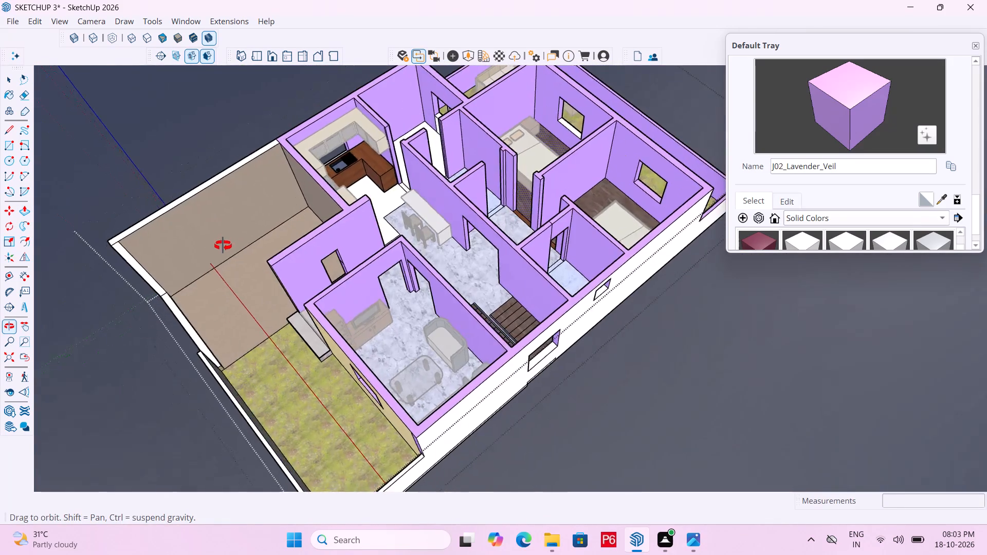
{"action": "middle_click_drag", "start_coordinate": [223, 246], "coordinate": [236, 244]}
{"action": "scroll", "coordinate": [509, 200], "scroll_direction": "up", "scroll_amount": 9}
{"action": "scroll", "coordinate": [482, 115], "scroll_direction": "up", "scroll_amount": 1}
{"action": "middle_click_drag", "start_coordinate": [482, 115], "coordinate": [469, 73]}
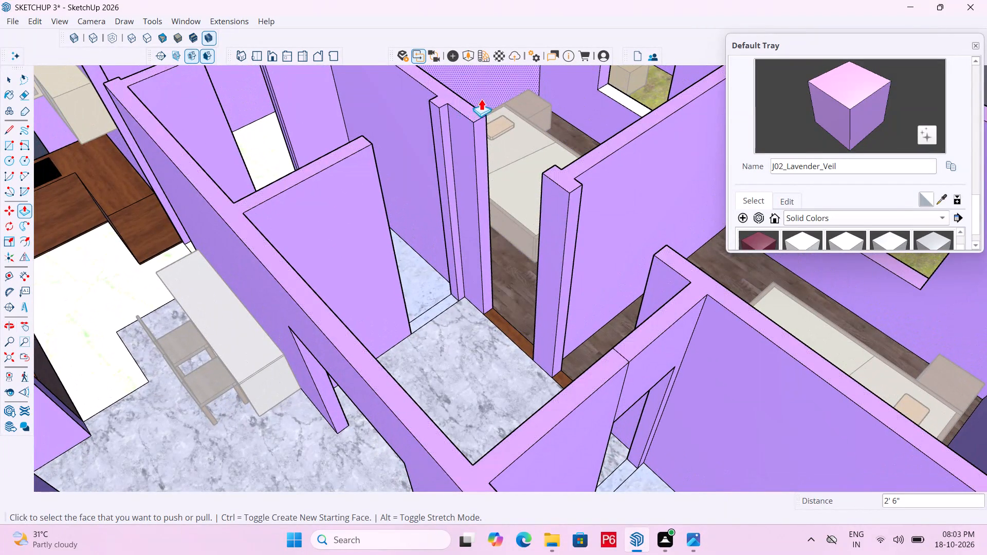
{"action": "scroll", "coordinate": [483, 97], "scroll_direction": "up", "scroll_amount": 4}
{"action": "scroll", "coordinate": [480, 113], "scroll_direction": "down", "scroll_amount": 4}
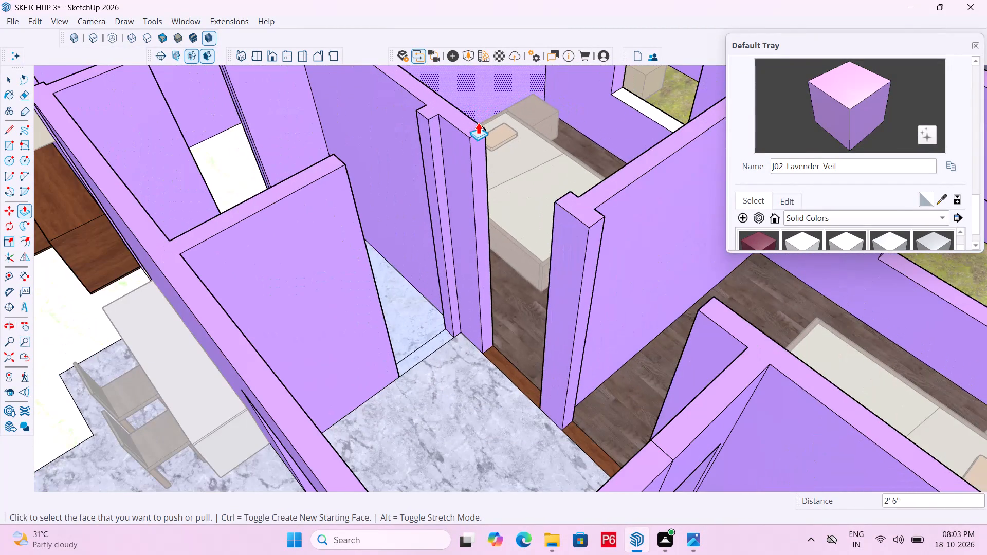
{"action": "key", "text": "l"}
{"action": "key", "text": "t"}
{"action": "scroll", "coordinate": [494, 349], "scroll_direction": "up", "scroll_amount": 5}
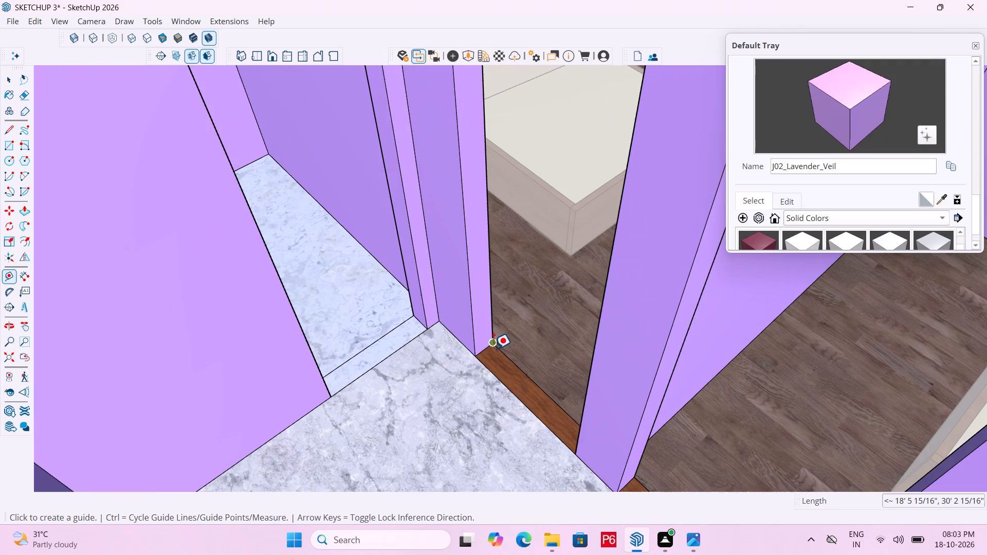
{"action": "left_click", "coordinate": [484, 349]}
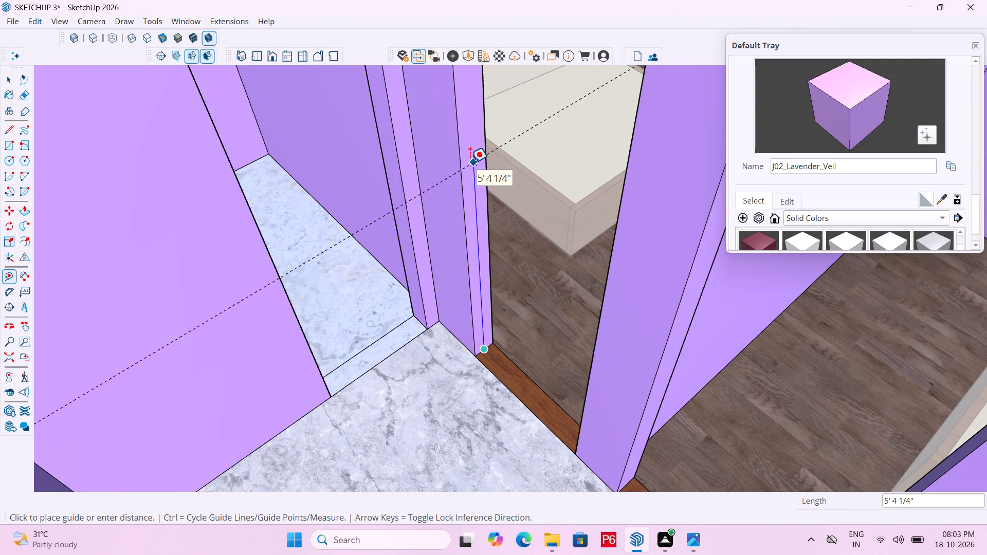
{"action": "type", "text": "7'"}
{"action": "key", "text": "Return"}
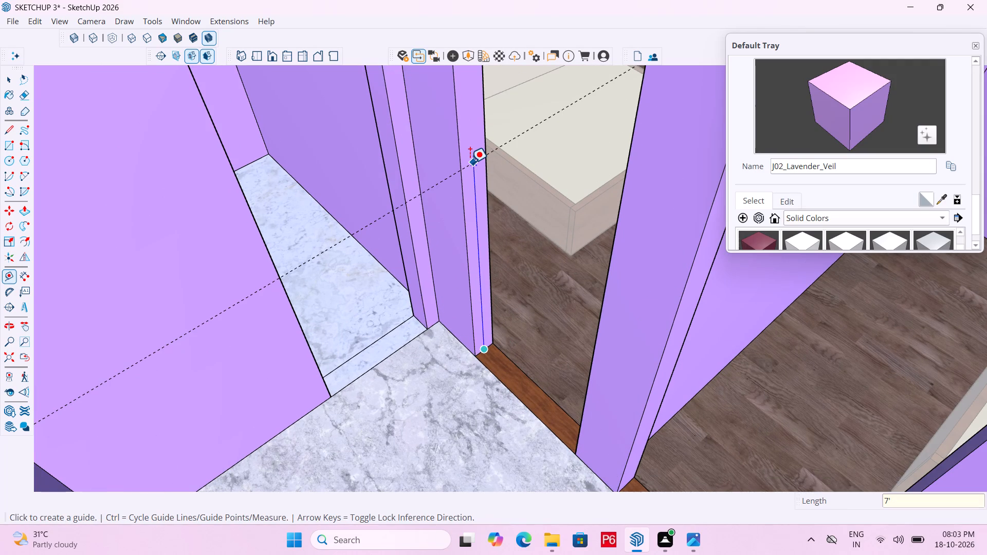
Draw an edge along the guide across the bedroom doorway's wall end and erase the guide.
{"action": "scroll", "coordinate": [488, 213], "scroll_direction": "down", "scroll_amount": 11}
{"action": "scroll", "coordinate": [490, 166], "scroll_direction": "up", "scroll_amount": 7}
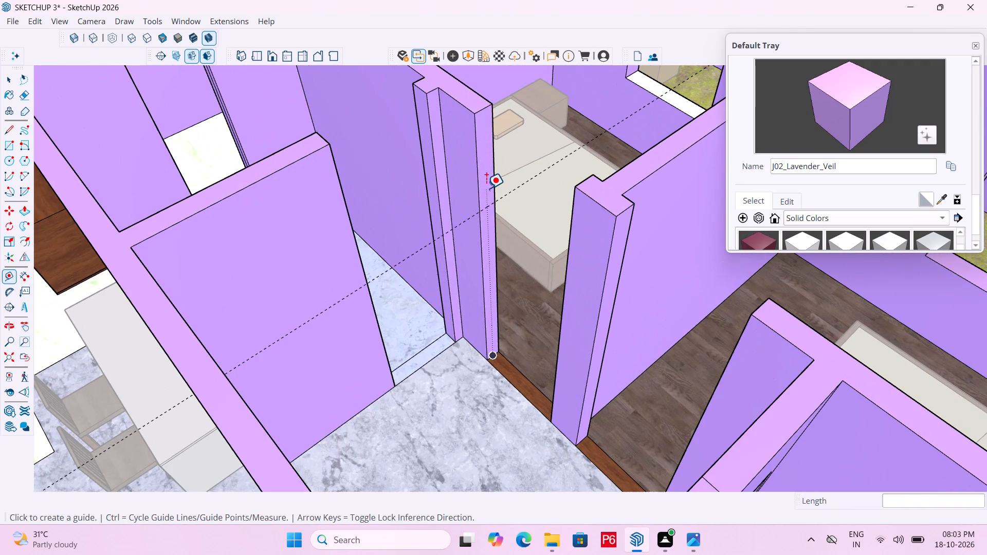
{"action": "key", "text": "l"}
{"action": "scroll", "coordinate": [487, 191], "scroll_direction": "up", "scroll_amount": 5}
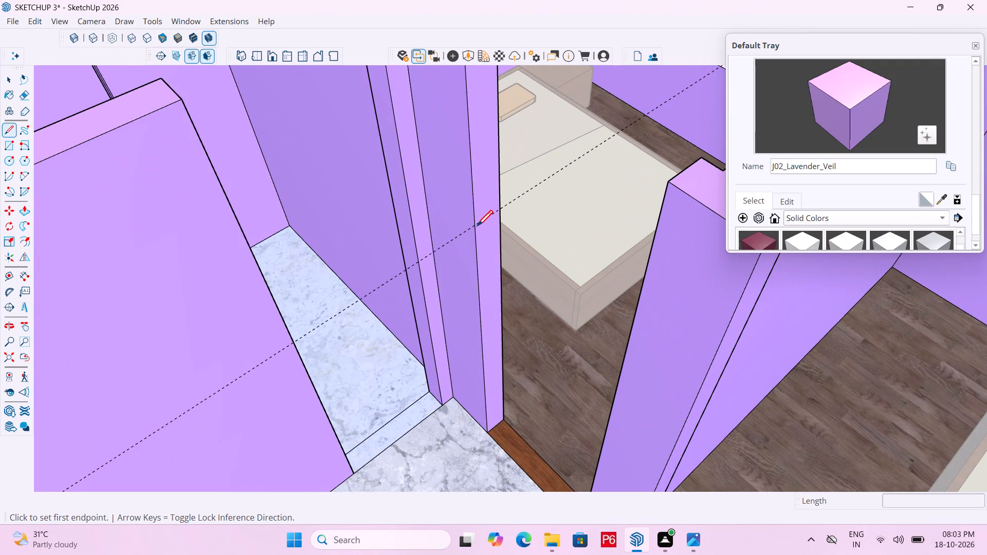
{"action": "left_click_drag", "start_coordinate": [475, 227], "coordinate": [484, 221]}
{"action": "left_click", "coordinate": [499, 213]}
{"action": "key", "text": "space"}
{"action": "scroll", "coordinate": [467, 194], "scroll_direction": "down", "scroll_amount": 3}
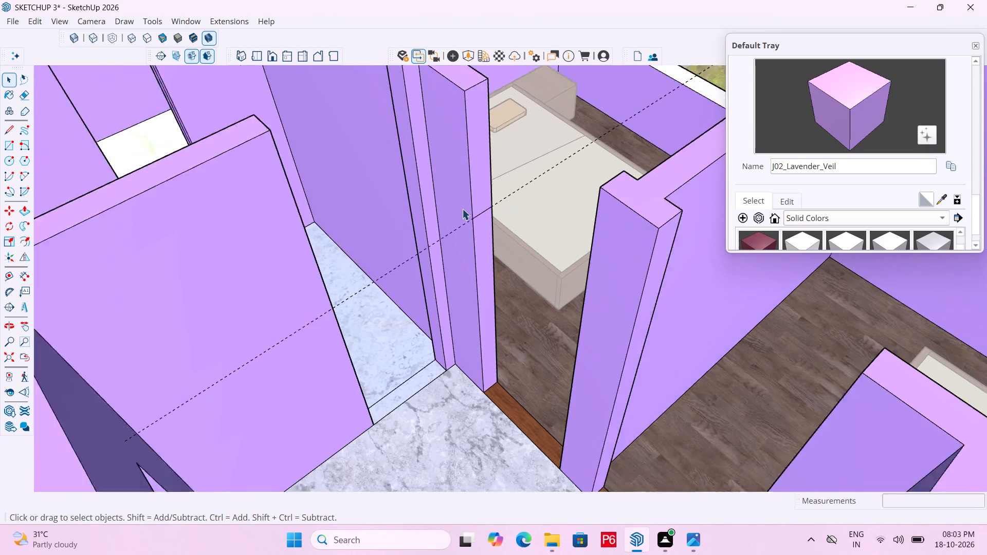
{"action": "scroll", "coordinate": [462, 209], "scroll_direction": "down", "scroll_amount": 3}
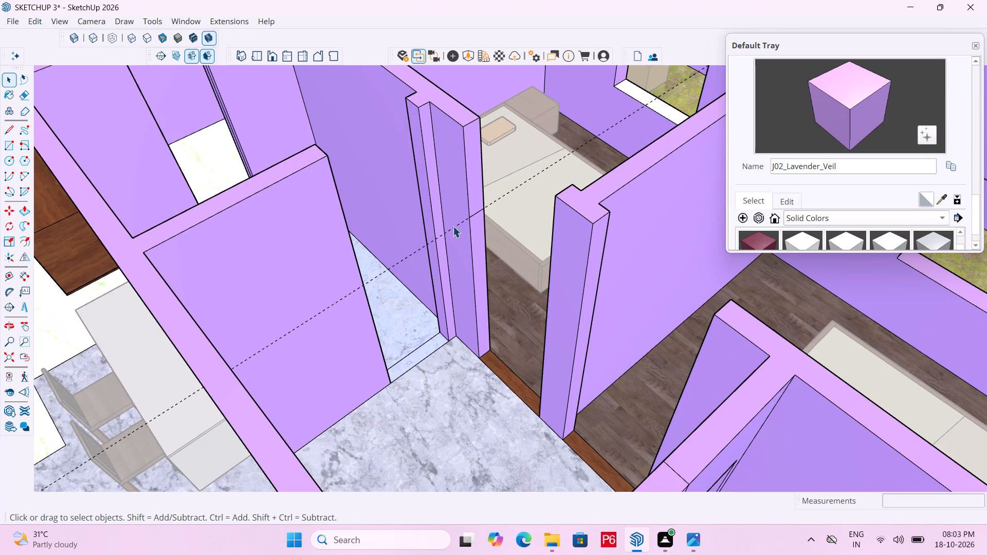
{"action": "key", "text": "e"}
{"action": "double_click", "coordinate": [408, 255]}
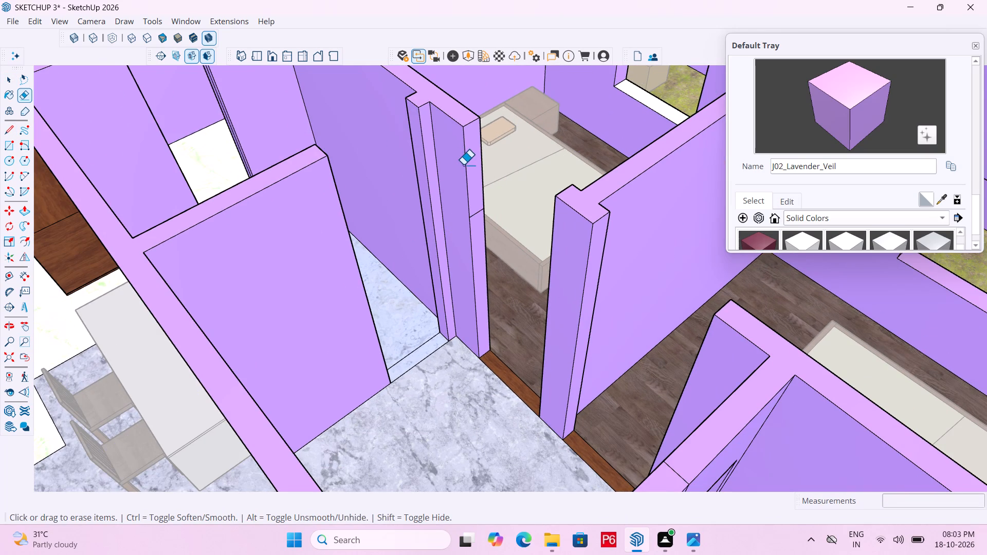
Push/Pull the wall end's part above the new edge 3' to the opposite post as the bedroom door lintel.
{"action": "key", "text": "p"}
{"action": "left_click", "coordinate": [477, 181]}
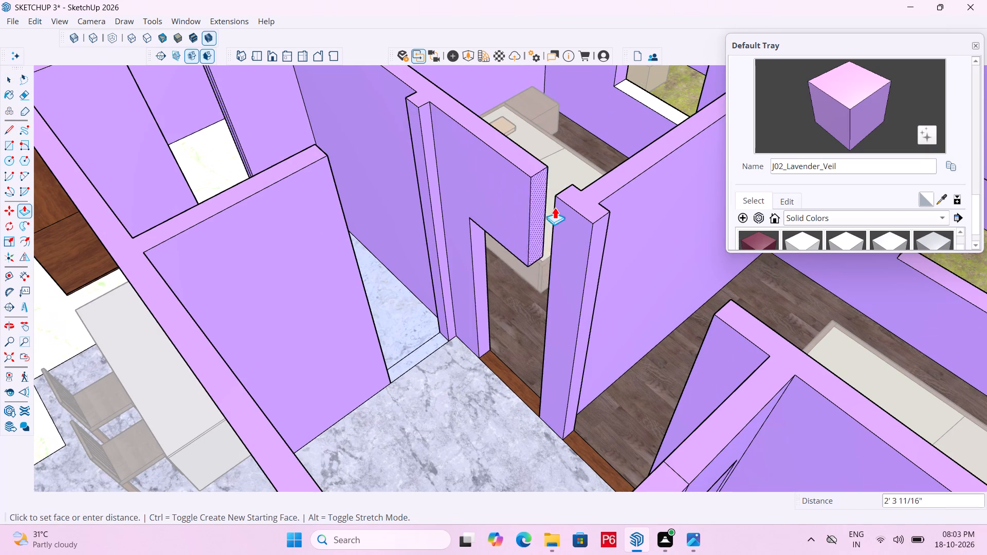
{"action": "left_click", "coordinate": [556, 210]}
Save the model.
{"action": "scroll", "coordinate": [464, 154], "scroll_direction": "down", "scroll_amount": 5}
{"action": "key", "text": "ctrl+s"}
{"action": "key", "text": "ctrl+s"}
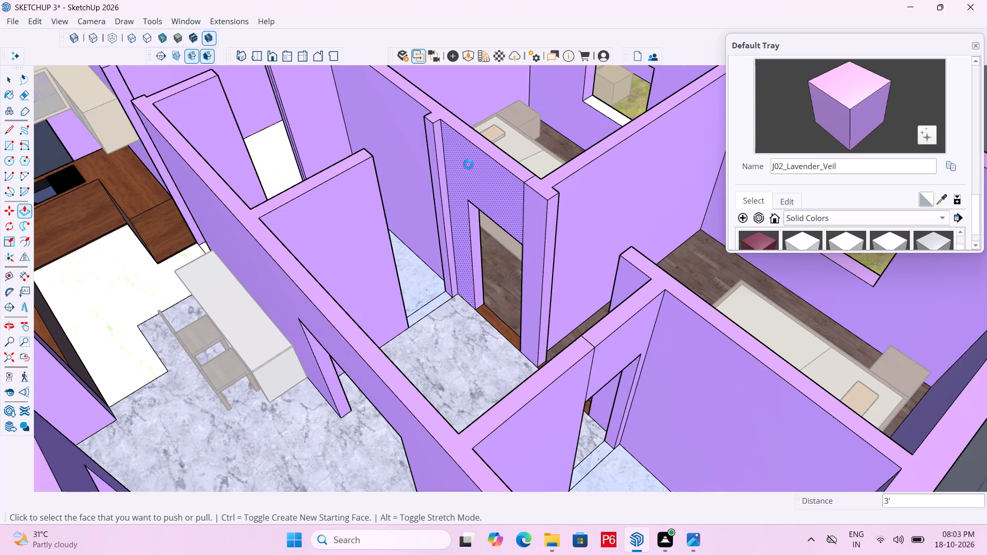
{"action": "key", "text": "ctrl+s"}
{"action": "key", "text": "ctrl+s"}
Erase the seam lines where the bedroom door lintel meets the post, on the hall side, top and bedroom side.
{"action": "type", "text": "RE"}
{"action": "scroll", "coordinate": [522, 193], "scroll_direction": "up", "scroll_amount": 5}
{"action": "left_click_drag", "start_coordinate": [516, 193], "coordinate": [514, 184]}
{"action": "scroll", "coordinate": [519, 172], "scroll_direction": "up", "scroll_amount": 3}
{"action": "left_click", "coordinate": [527, 170]}
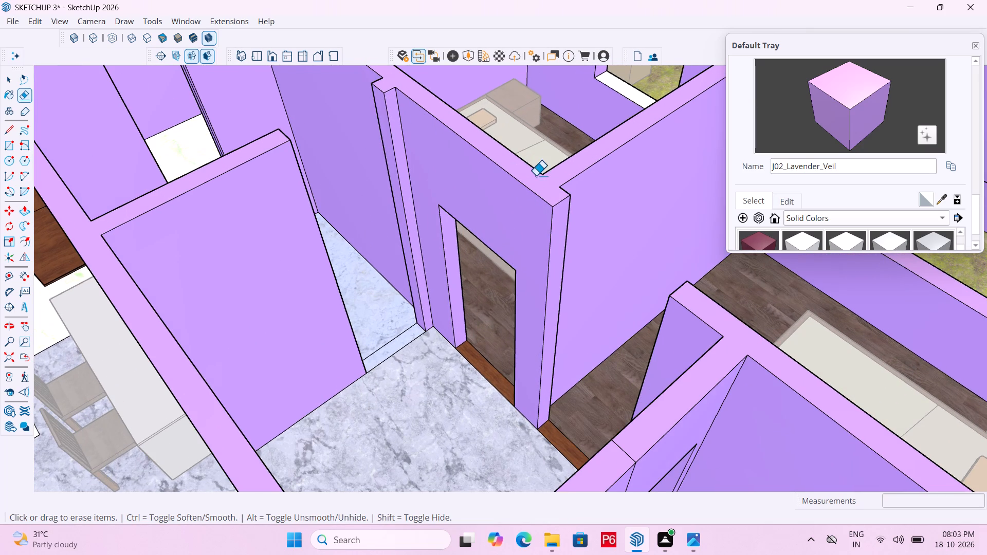
{"action": "left_click", "coordinate": [536, 176]}
{"action": "scroll", "coordinate": [458, 163], "scroll_direction": "down", "scroll_amount": 6}
{"action": "middle_click_drag", "start_coordinate": [556, 141], "coordinate": [61, 191]}
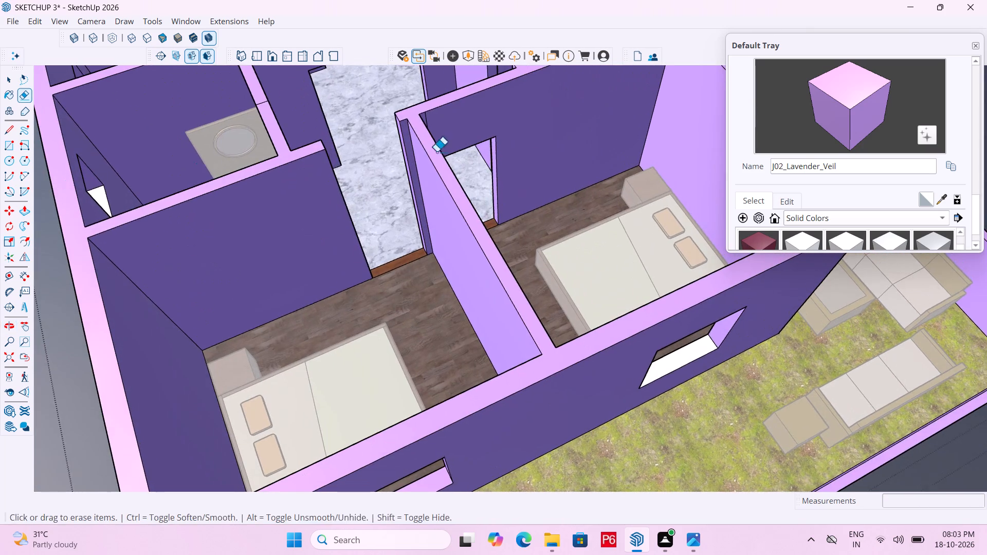
{"action": "middle_click_drag", "start_coordinate": [466, 141], "coordinate": [310, 118]}
{"action": "scroll", "coordinate": [533, 99], "scroll_direction": "up", "scroll_amount": 5}
{"action": "left_click_drag", "start_coordinate": [473, 117], "coordinate": [486, 114]}
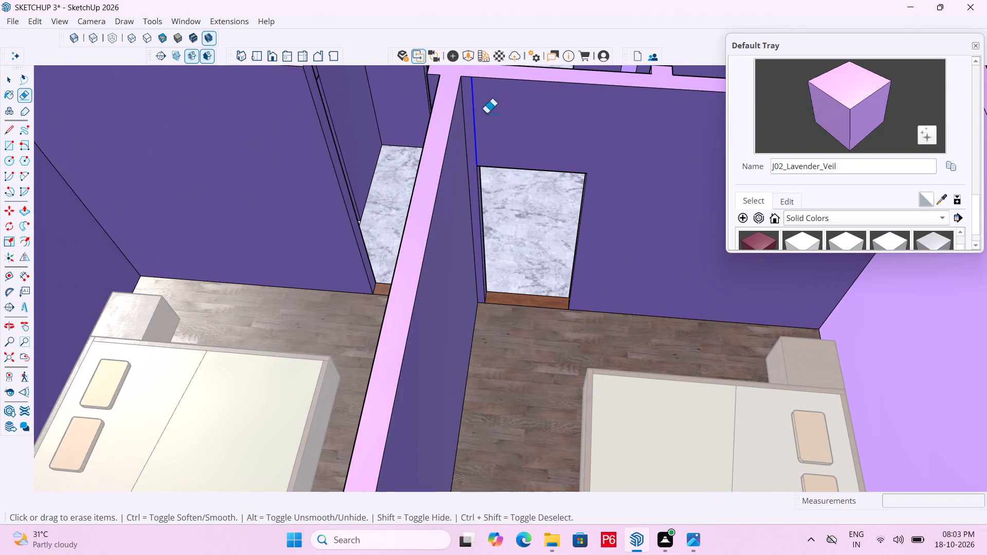
Erase the remaining seam lines around the bedroom door lintel and the adjoining hall walls.
{"action": "left_click_drag", "start_coordinate": [486, 114], "coordinate": [485, 114]}
{"action": "scroll", "coordinate": [536, 143], "scroll_direction": "down", "scroll_amount": 6}
{"action": "scroll", "coordinate": [565, 194], "scroll_direction": "down", "scroll_amount": 4}
{"action": "middle_click_drag", "start_coordinate": [440, 150], "coordinate": [652, 187]}
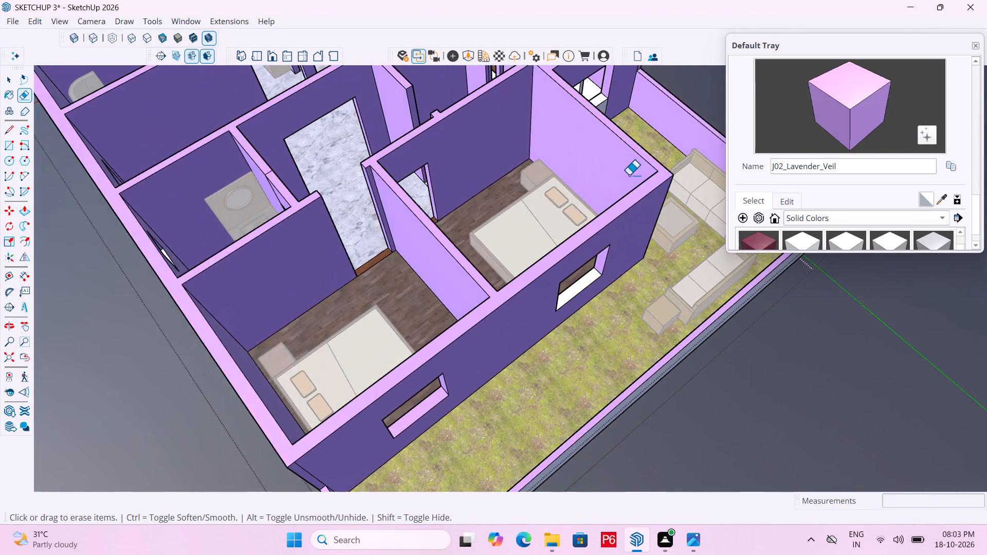
{"action": "scroll", "coordinate": [638, 178], "scroll_direction": "down", "scroll_amount": 6}
{"action": "scroll", "coordinate": [348, 181], "scroll_direction": "up", "scroll_amount": 12}
{"action": "left_click_drag", "start_coordinate": [523, 183], "coordinate": [549, 189]}
{"action": "left_click", "coordinate": [551, 145]}
{"action": "scroll", "coordinate": [456, 169], "scroll_direction": "down", "scroll_amount": 6}
{"action": "middle_click_drag", "start_coordinate": [630, 195], "coordinate": [119, 131]}
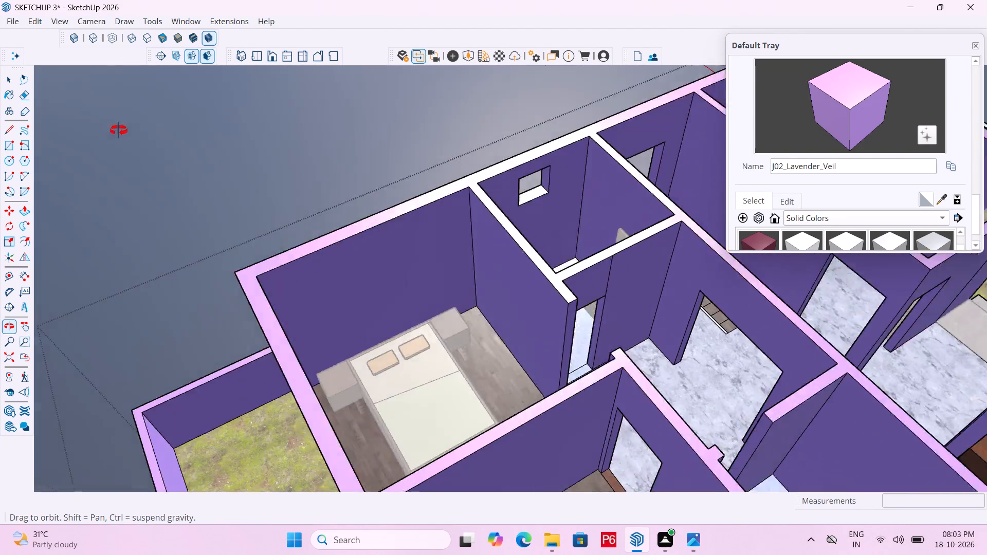
{"action": "middle_click_drag", "start_coordinate": [119, 131], "coordinate": [92, 104]}
{"action": "scroll", "coordinate": [624, 285], "scroll_direction": "up", "scroll_amount": 2}
{"action": "left_click", "coordinate": [611, 292]}
{"action": "scroll", "coordinate": [490, 238], "scroll_direction": "down", "scroll_amount": 5}
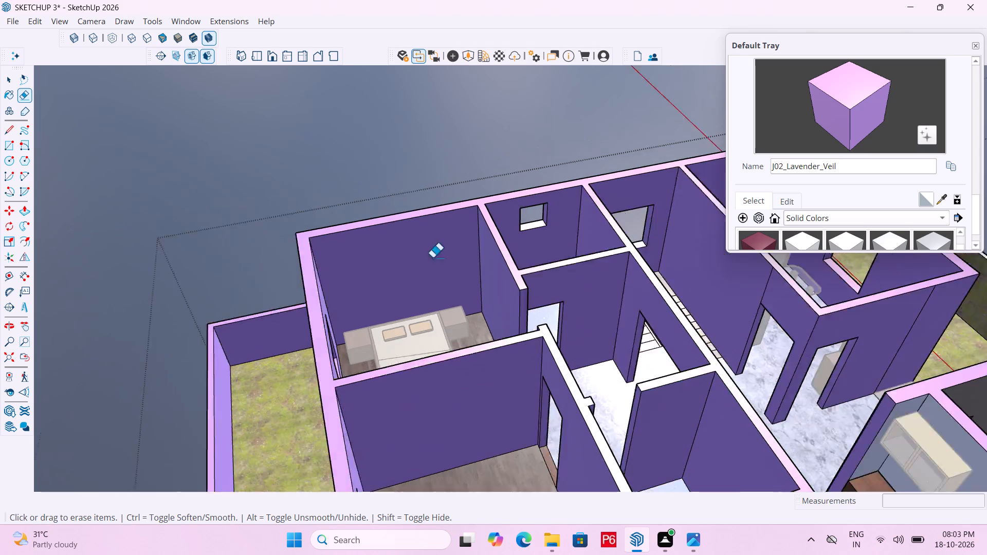
{"action": "scroll", "coordinate": [432, 258], "scroll_direction": "down", "scroll_amount": 1}
{"action": "scroll", "coordinate": [356, 234], "scroll_direction": "down", "scroll_amount": 6}
{"action": "middle_click_drag", "start_coordinate": [310, 286], "coordinate": [606, 317]}
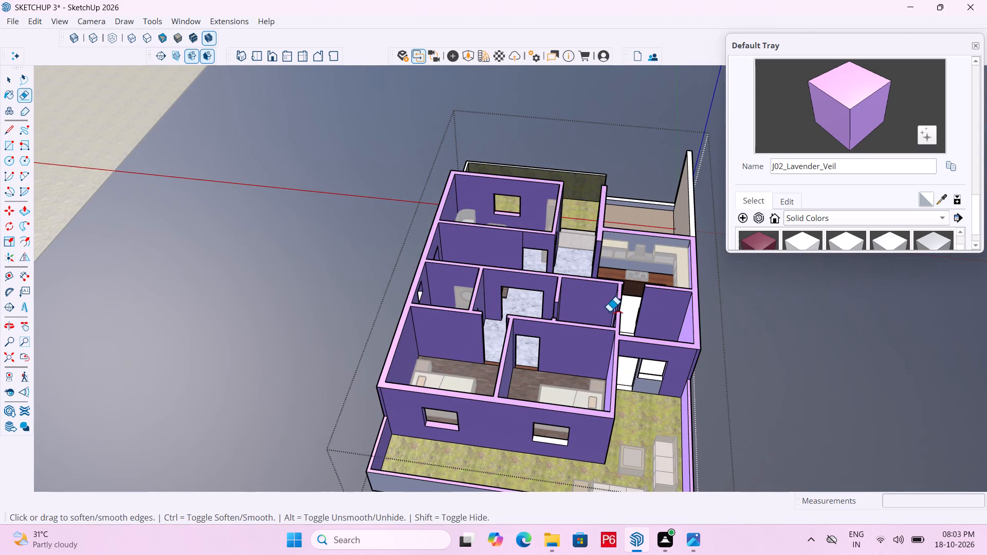
Save the model.
{"action": "key", "text": "ctrl+s"}
{"action": "key", "text": "ctrl+s"}
{"action": "key", "text": "ctrl+s"}
{"action": "key", "text": "ctrl+s"}
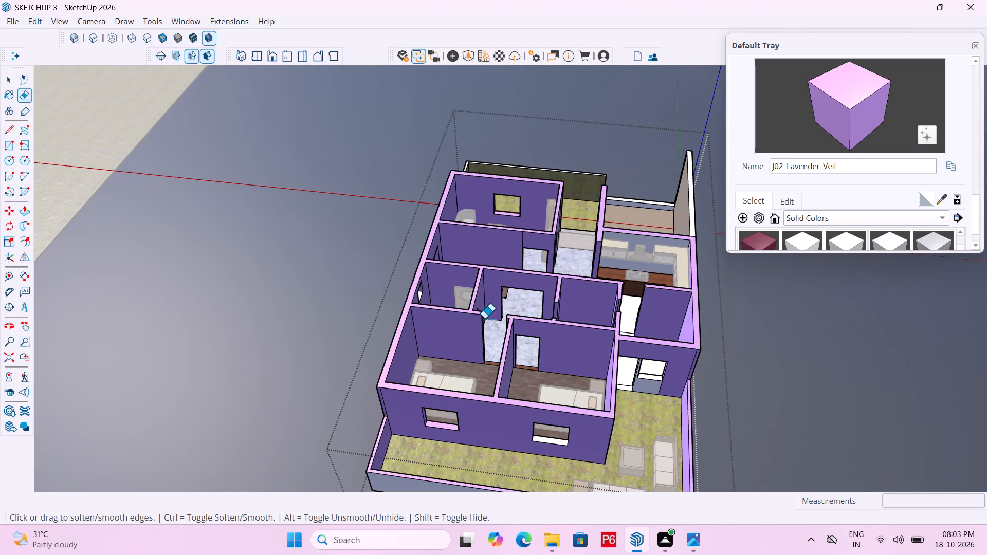
Erase the vertical seam line above the living room doorway on the staircase side of the wall.
{"action": "middle_click_drag", "start_coordinate": [484, 319], "coordinate": [660, 283]}
{"action": "scroll", "coordinate": [547, 246], "scroll_direction": "up", "scroll_amount": 7}
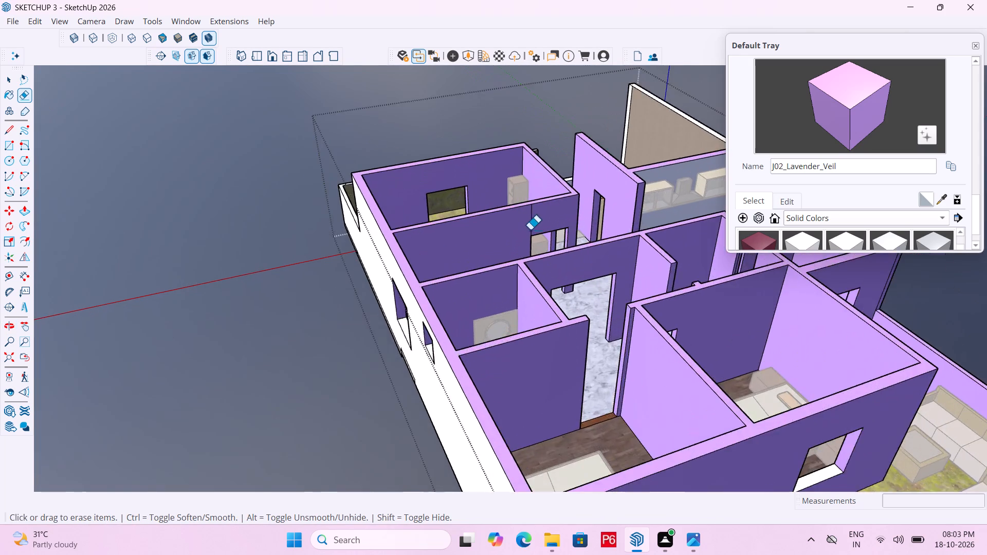
{"action": "scroll", "coordinate": [530, 230], "scroll_direction": "up", "scroll_amount": 2}
{"action": "left_click_drag", "start_coordinate": [530, 213], "coordinate": [538, 210]}
{"action": "scroll", "coordinate": [529, 210], "scroll_direction": "down", "scroll_amount": 6}
{"action": "scroll", "coordinate": [440, 253], "scroll_direction": "down", "scroll_amount": 6}
{"action": "middle_click_drag", "start_coordinate": [440, 294], "coordinate": [468, 306]}
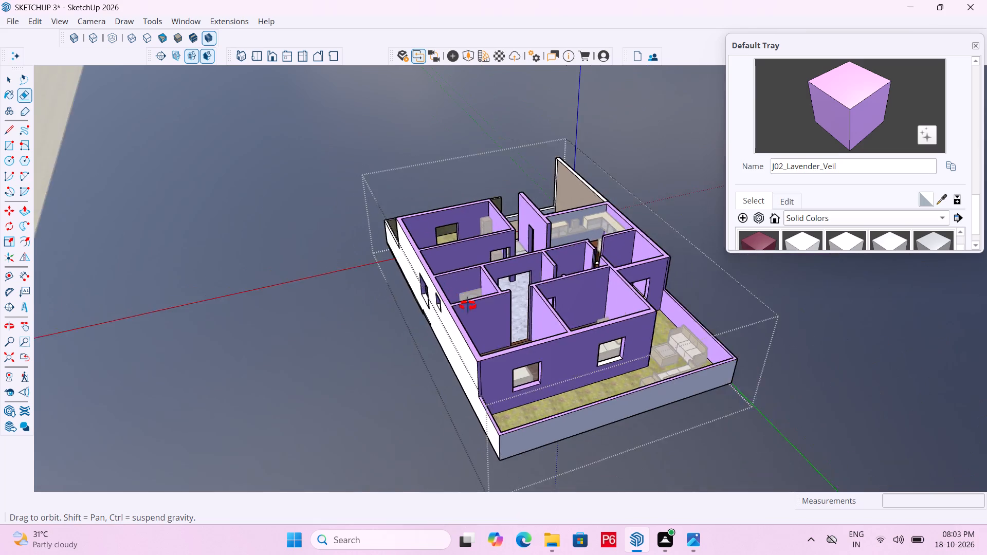
Examine the rooms, outer walls and doorways all around the house for openings and lines still needing work.
{"action": "middle_click_drag", "start_coordinate": [468, 306], "coordinate": [763, 368]}
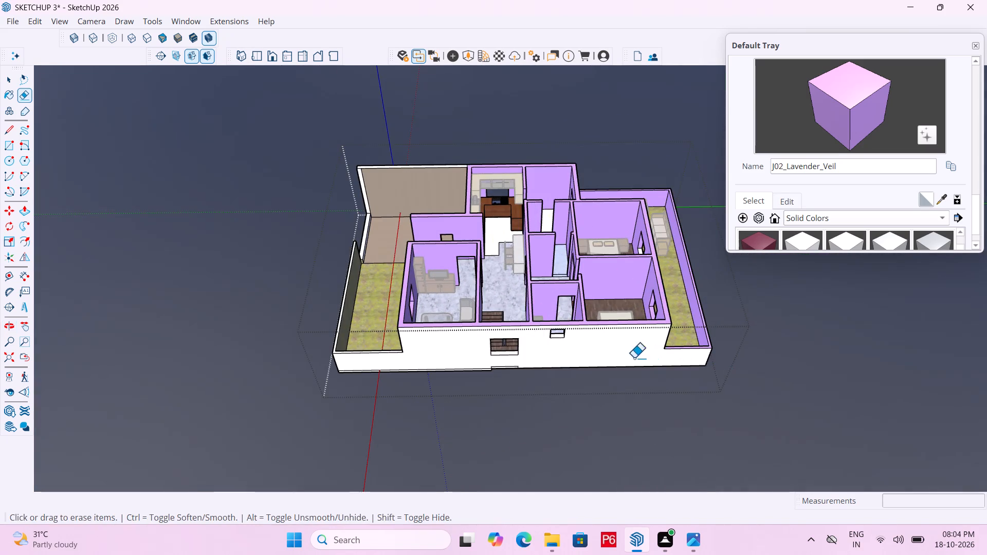
{"action": "middle_click_drag", "start_coordinate": [516, 345], "coordinate": [495, 342]}
{"action": "middle_click_drag", "start_coordinate": [648, 289], "coordinate": [472, 282]}
{"action": "scroll", "coordinate": [602, 205], "scroll_direction": "up", "scroll_amount": 5}
{"action": "middle_click_drag", "start_coordinate": [668, 275], "coordinate": [634, 280]}
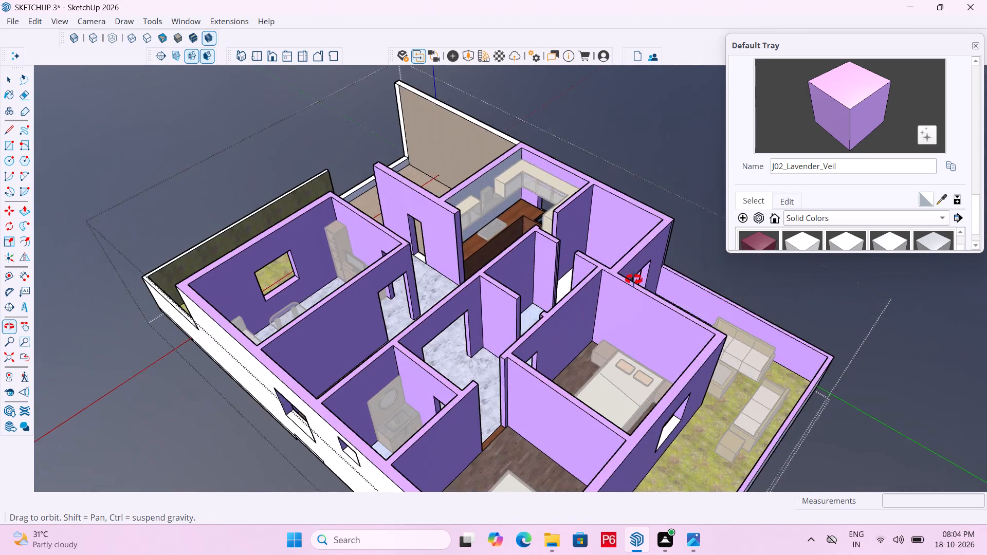
{"action": "middle_click_drag", "start_coordinate": [634, 280], "coordinate": [586, 318]}
{"action": "scroll", "coordinate": [383, 307], "scroll_direction": "up", "scroll_amount": 1}
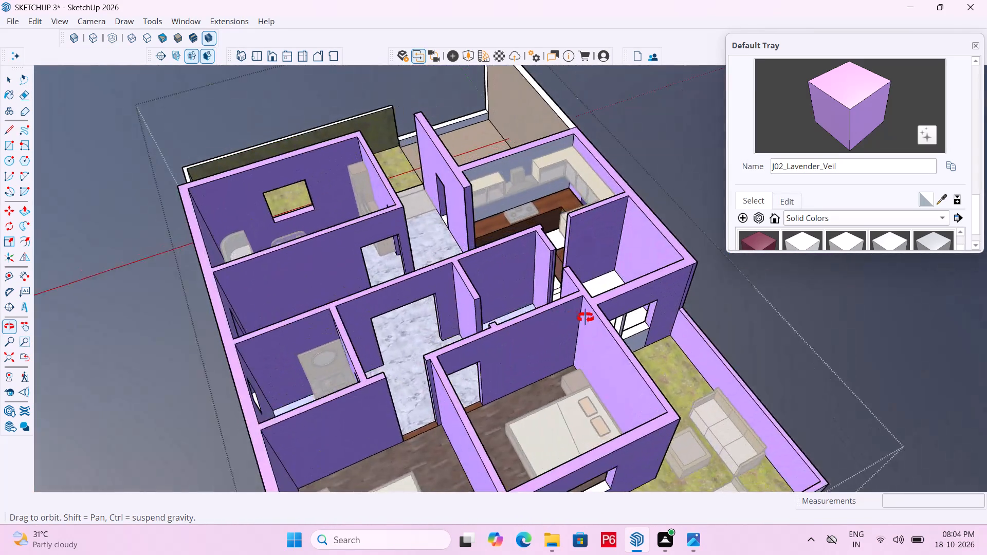
{"action": "middle_click_drag", "start_coordinate": [586, 318], "coordinate": [629, 322]}
{"action": "middle_click_drag", "start_coordinate": [517, 336], "coordinate": [506, 336]}
{"action": "middle_click_drag", "start_coordinate": [751, 335], "coordinate": [210, 355]}
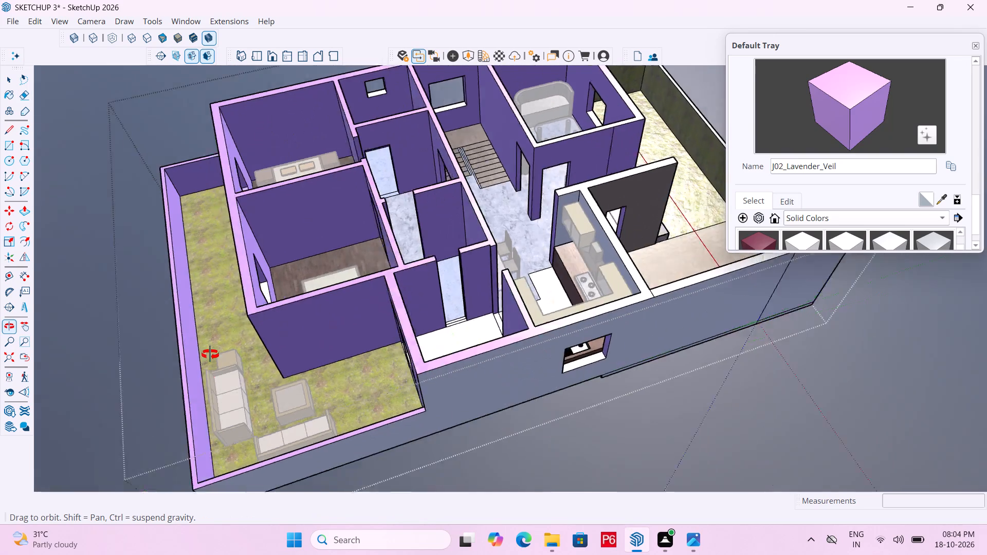
{"action": "middle_click_drag", "start_coordinate": [210, 355], "coordinate": [209, 353]}
{"action": "scroll", "coordinate": [276, 306], "scroll_direction": "up", "scroll_amount": 4}
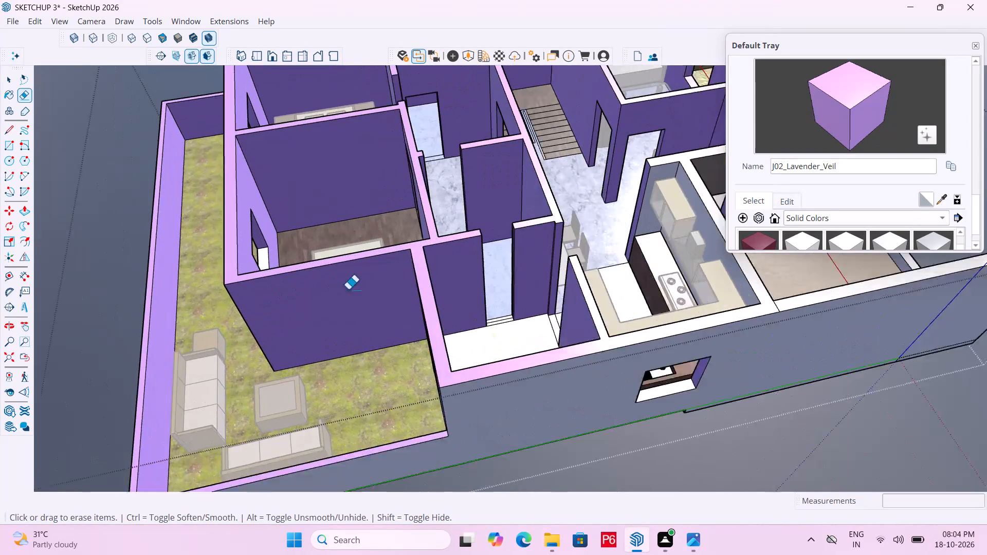
{"action": "scroll", "coordinate": [483, 302], "scroll_direction": "up", "scroll_amount": 7}
Delete the extra line across the threshold of the narrow doorway in the white-floored room beside the kitchen.
{"action": "key", "text": "space"}
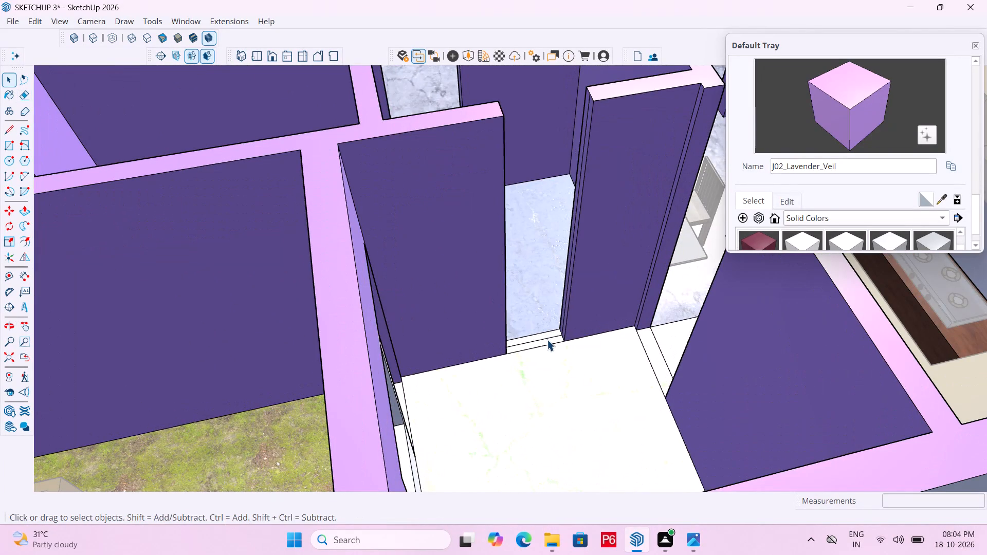
{"action": "middle_click_drag", "start_coordinate": [547, 340], "coordinate": [664, 428]}
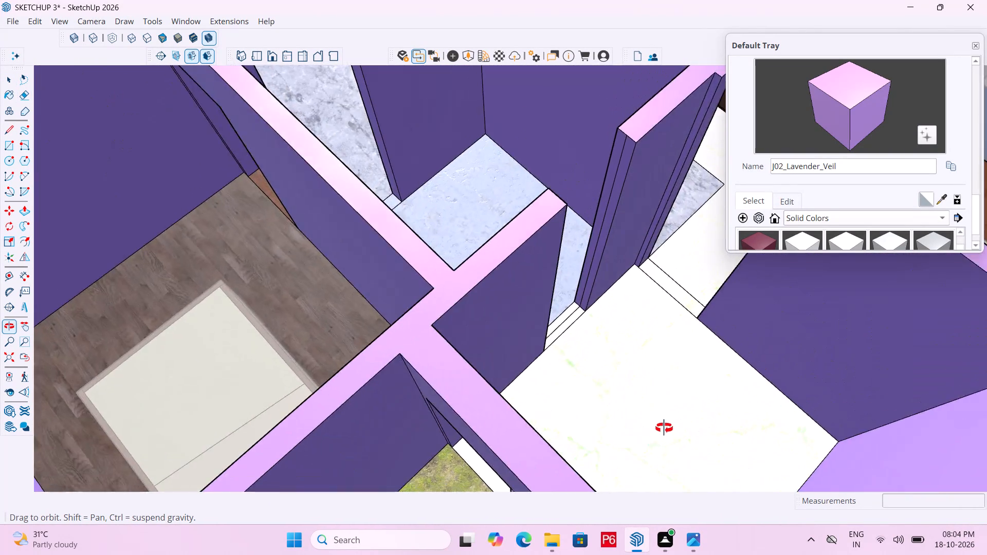
{"action": "middle_click_drag", "start_coordinate": [664, 428], "coordinate": [367, 372]}
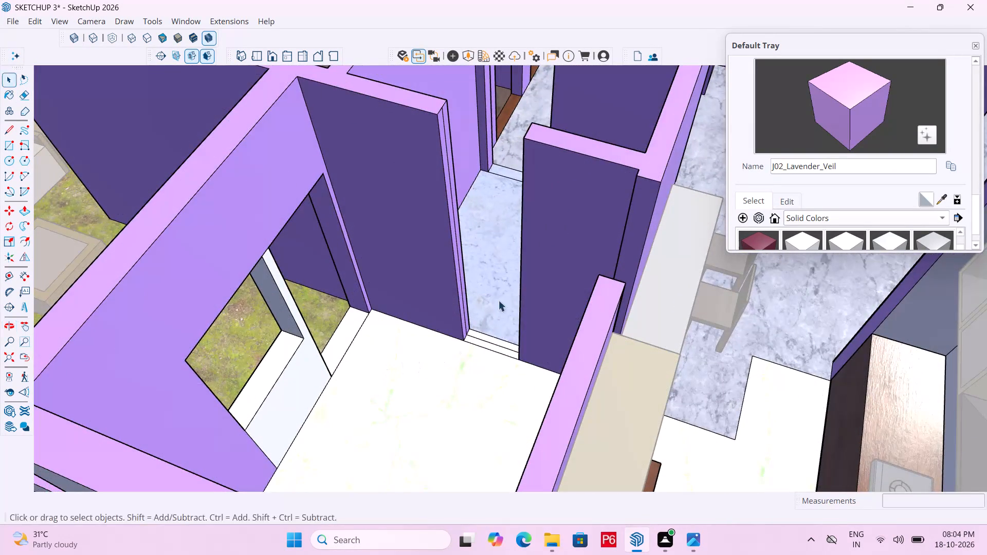
{"action": "scroll", "coordinate": [479, 332], "scroll_direction": "down", "scroll_amount": 6}
{"action": "middle_click_drag", "start_coordinate": [464, 347], "coordinate": [368, 427]}
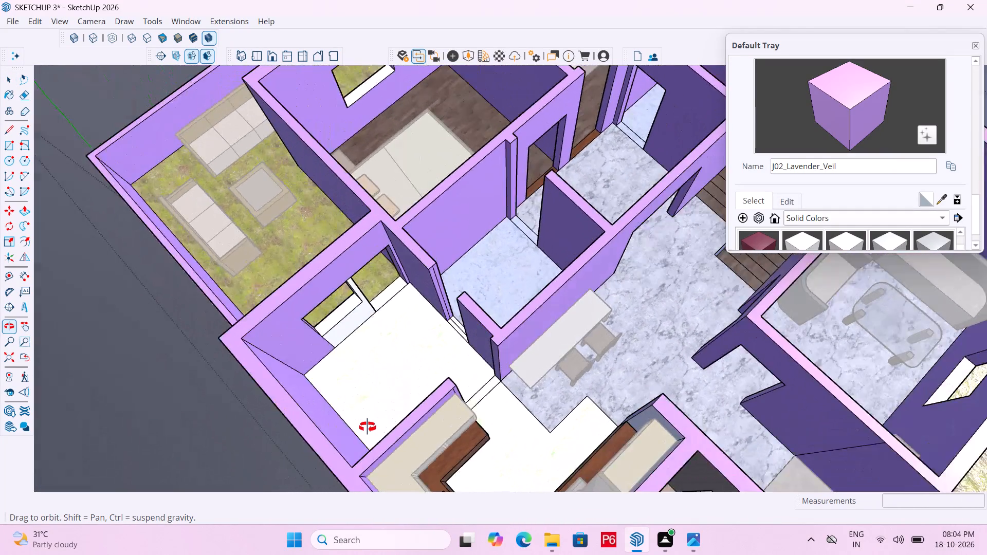
{"action": "middle_click_drag", "start_coordinate": [368, 427], "coordinate": [420, 361]}
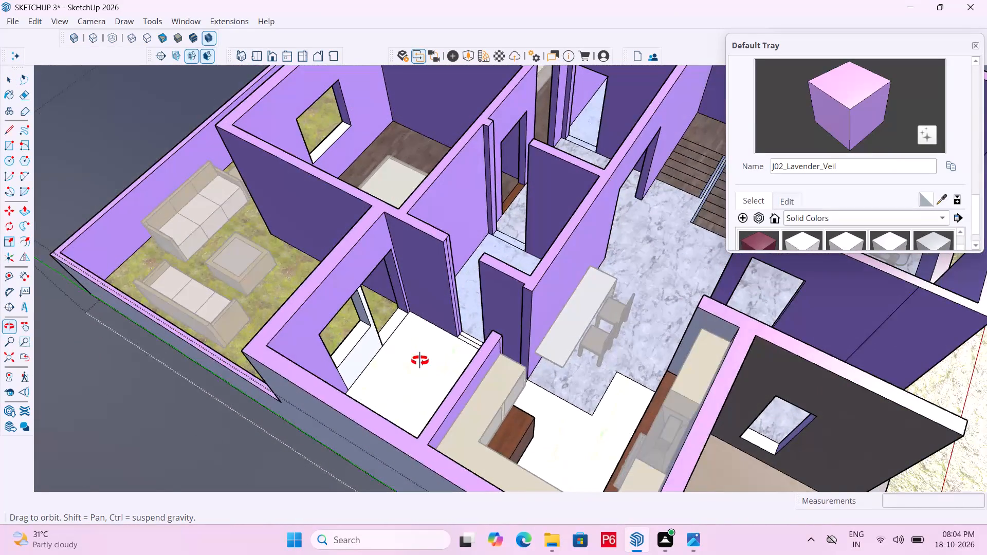
{"action": "middle_click_drag", "start_coordinate": [420, 361], "coordinate": [469, 374]}
{"action": "middle_click", "coordinate": [469, 374]}
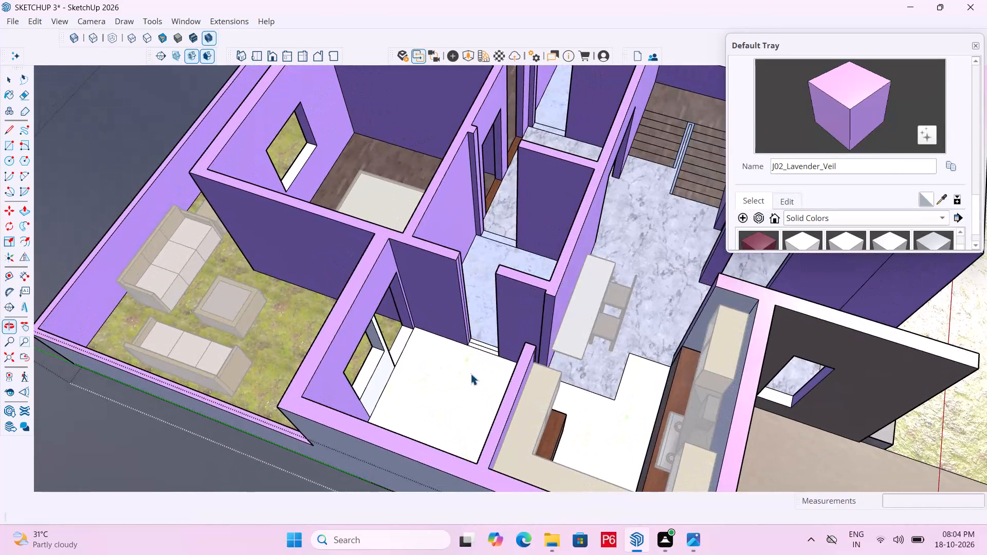
{"action": "scroll", "coordinate": [476, 366], "scroll_direction": "up", "scroll_amount": 11}
{"action": "left_click", "coordinate": [500, 338]}
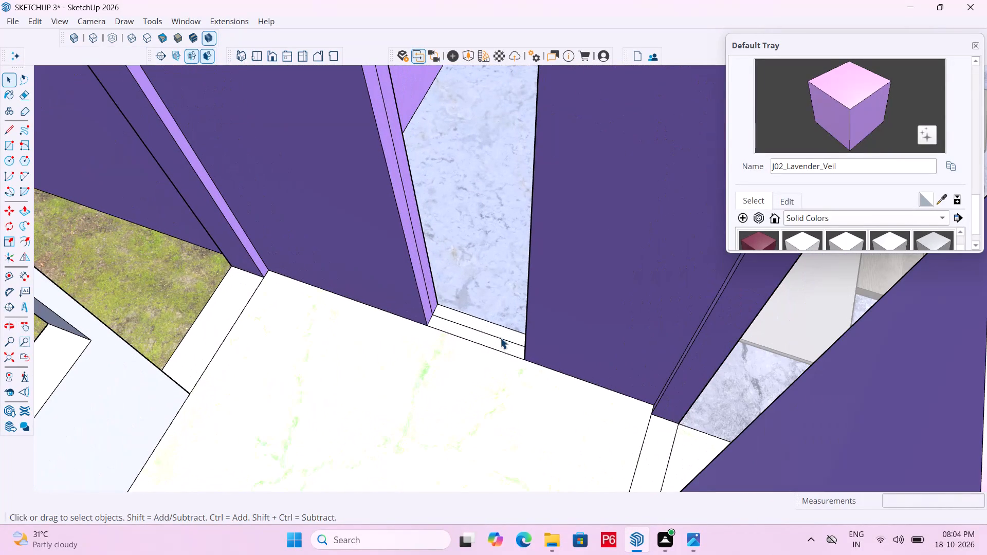
{"action": "key", "text": "Delete"}
{"action": "scroll", "coordinate": [477, 386], "scroll_direction": "down", "scroll_amount": 3}
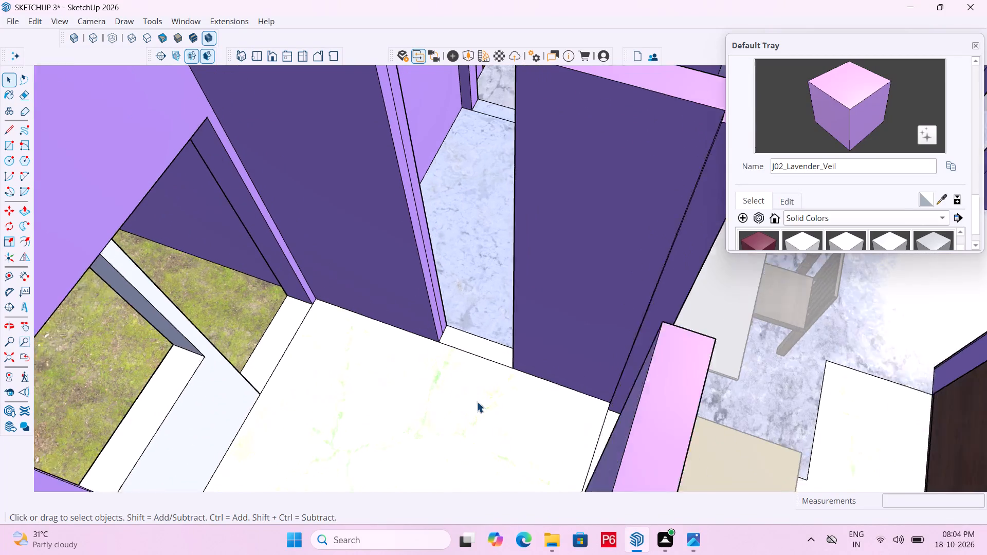
Erase the extra vertical lines on the wall ends at both sides of that narrow doorway.
{"action": "scroll", "coordinate": [477, 401], "scroll_direction": "down", "scroll_amount": 1}
{"action": "scroll", "coordinate": [456, 317], "scroll_direction": "up", "scroll_amount": 4}
{"action": "key", "text": "e"}
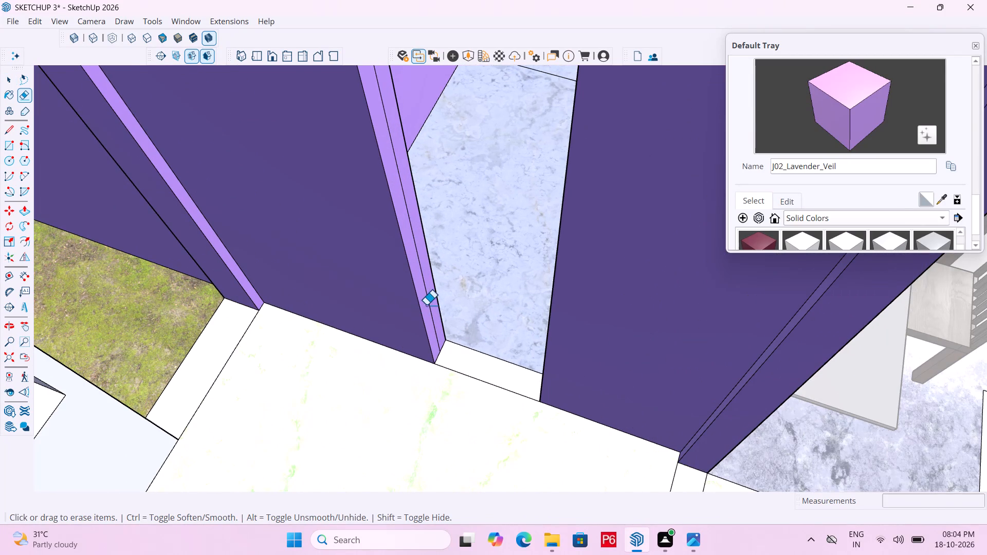
{"action": "left_click", "coordinate": [427, 304]}
{"action": "scroll", "coordinate": [407, 303], "scroll_direction": "down", "scroll_amount": 5}
{"action": "middle_click_drag", "start_coordinate": [401, 326], "coordinate": [609, 336]}
{"action": "scroll", "coordinate": [607, 340], "scroll_direction": "up", "scroll_amount": 1}
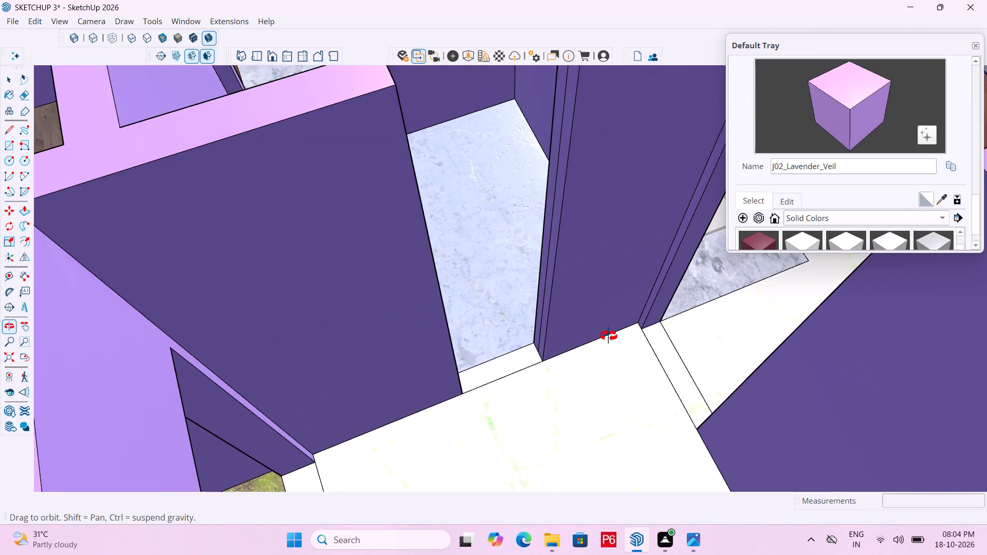
{"action": "middle_click_drag", "start_coordinate": [609, 336], "coordinate": [609, 332]}
{"action": "double_click", "coordinate": [551, 244]}
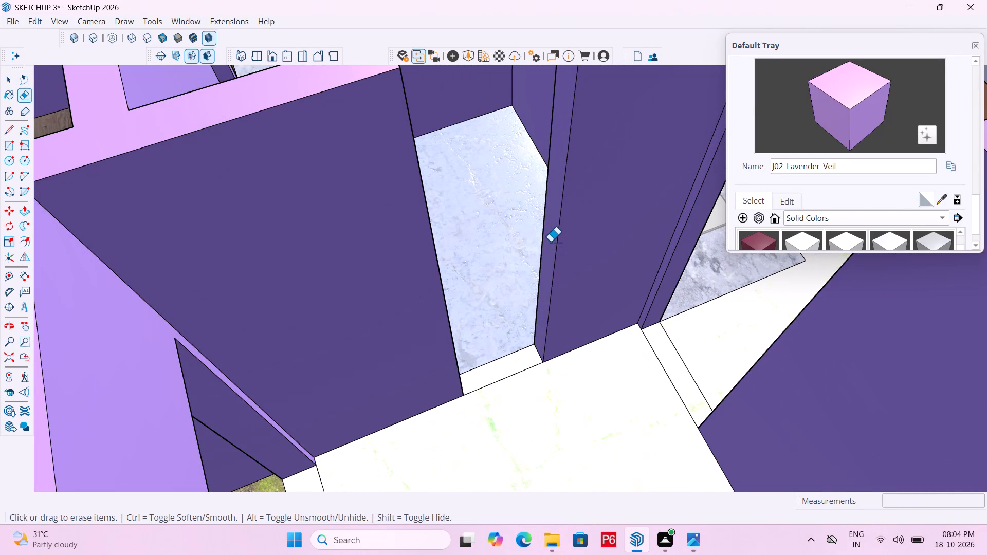
Push/Pull the narrow doorway's threshold strip up 1 15/16".
{"action": "key", "text": "p"}
{"action": "left_click", "coordinate": [515, 354]}
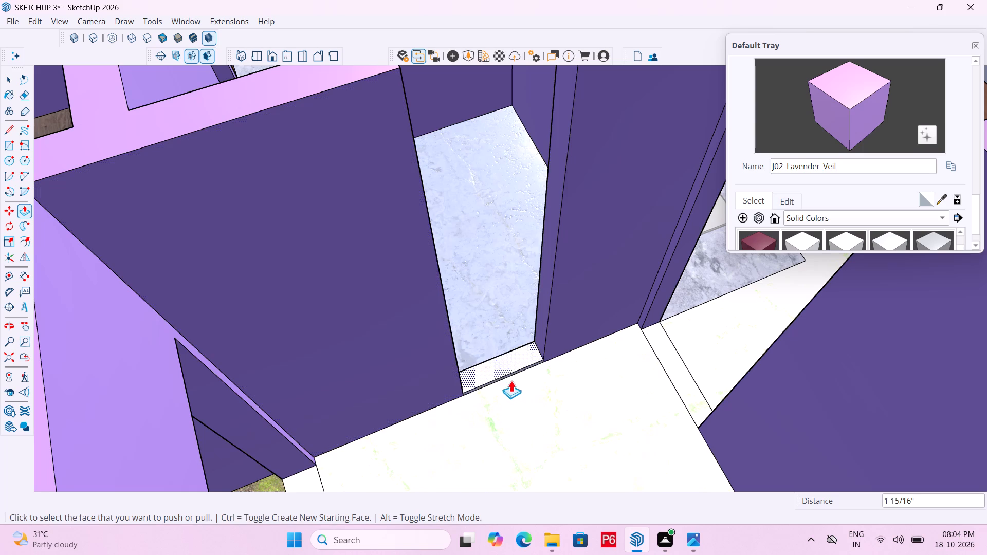
{"action": "left_click", "coordinate": [509, 361]}
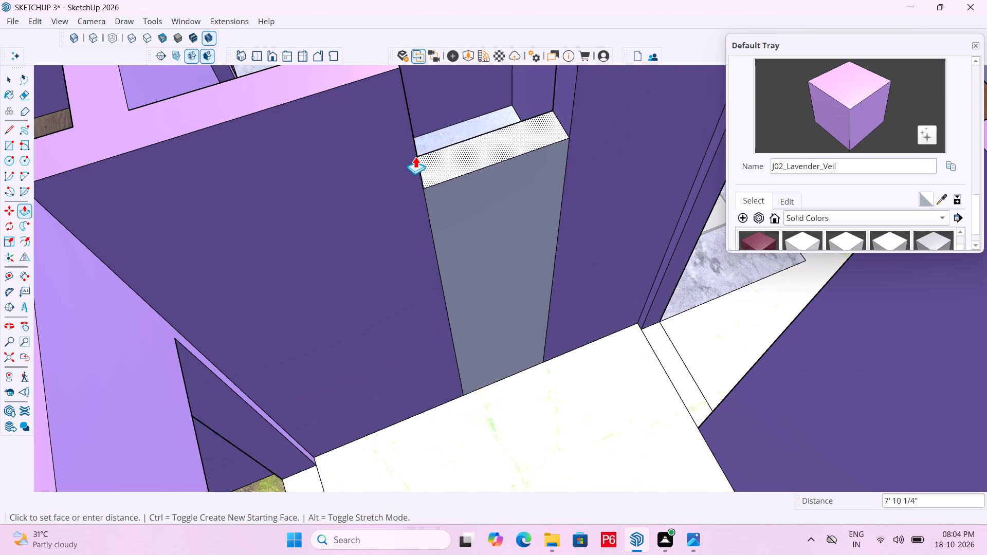
{"action": "key", "text": "Escape"}
Push/Pull the wall end 2' across the narrow doorway to the opposite wall end, closing the opening.
{"action": "left_click", "coordinate": [542, 285]}
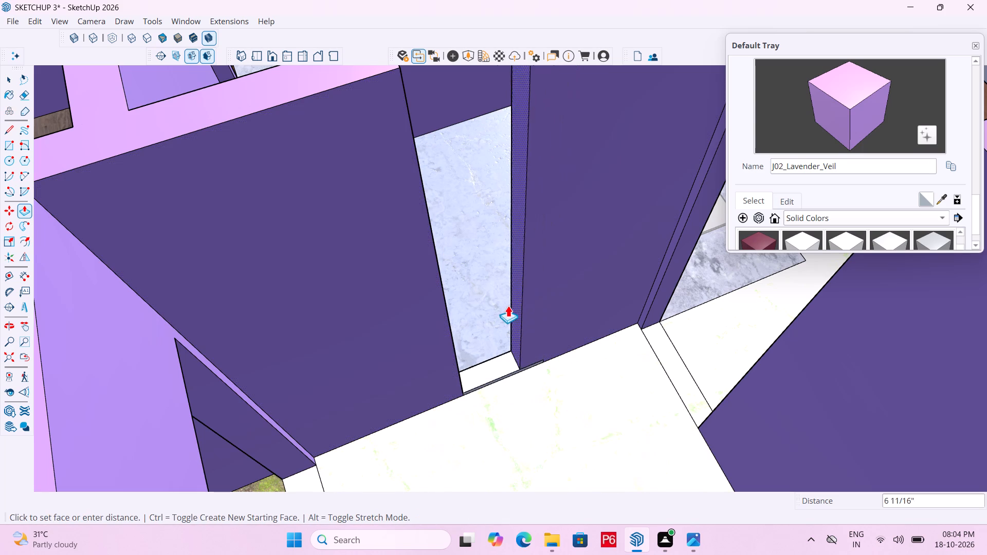
{"action": "left_click", "coordinate": [449, 336]}
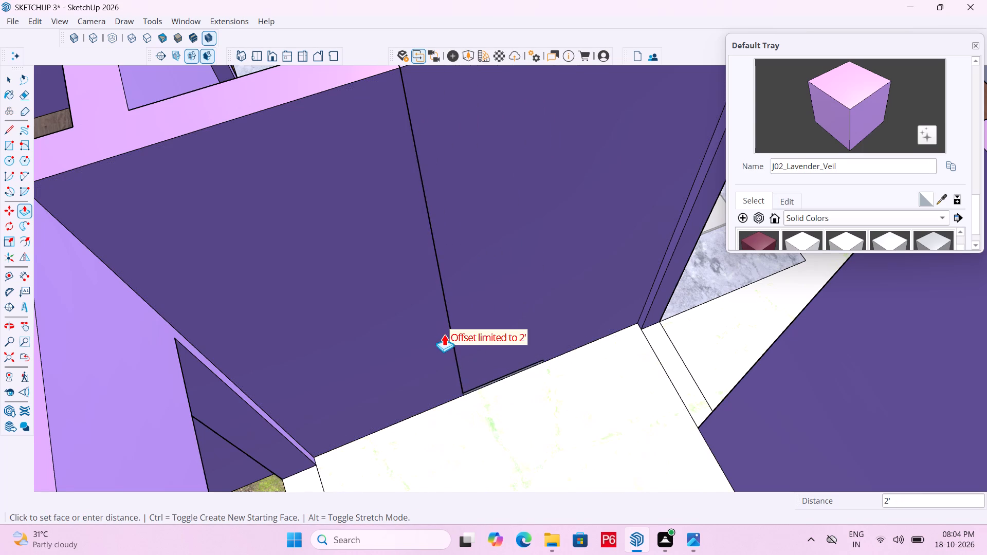
{"action": "left_click", "coordinate": [444, 334]}
Erase the seam lines where the extended wall meets the opposite wall end, on both sides of the closed doorway.
{"action": "key", "text": "e"}
{"action": "left_click_drag", "start_coordinate": [459, 303], "coordinate": [439, 304]}
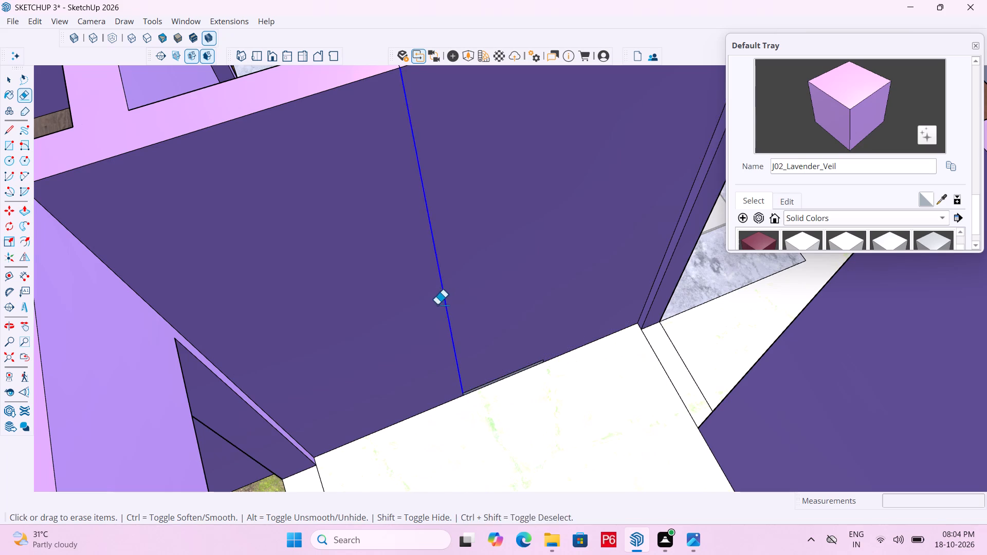
{"action": "scroll", "coordinate": [474, 381], "scroll_direction": "down", "scroll_amount": 6}
{"action": "scroll", "coordinate": [463, 278], "scroll_direction": "up", "scroll_amount": 4}
{"action": "left_click_drag", "start_coordinate": [450, 283], "coordinate": [445, 283]}
{"action": "scroll", "coordinate": [361, 311], "scroll_direction": "down", "scroll_amount": 6}
{"action": "middle_click_drag", "start_coordinate": [327, 353], "coordinate": [916, 318]}
{"action": "left_click_drag", "start_coordinate": [575, 411], "coordinate": [555, 391]}
Save the model.
{"action": "key", "text": "ctrl+s"}
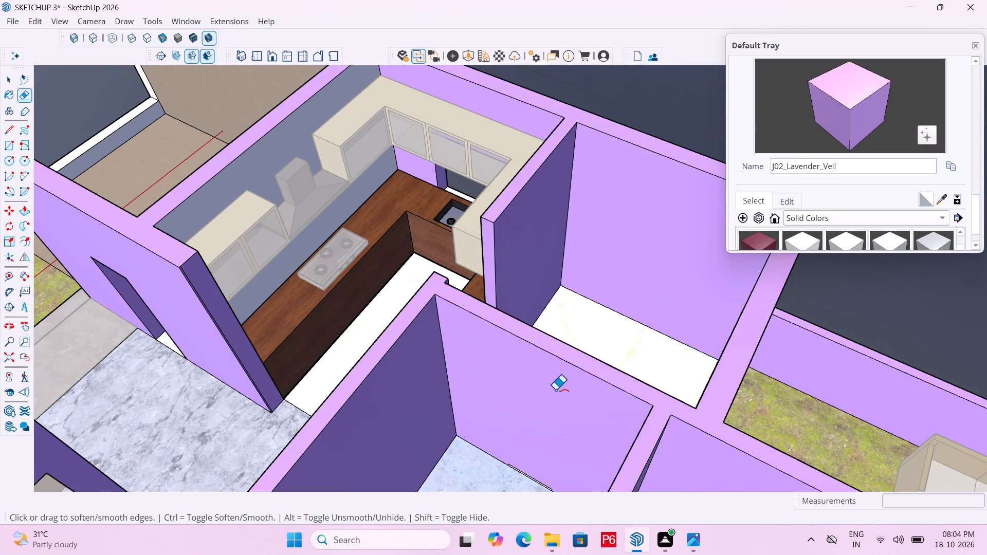
{"action": "key", "text": "ctrl+s"}
{"action": "key", "text": "ctrl+s"}
{"action": "key", "text": "ctrl+s"}
{"action": "key", "text": "ctrl+s"}
{"action": "key", "text": "ctrl+s"}
Examine the doorways and wall ends around the hall, bathrooms and bedrooms for openings still to finish.
{"action": "scroll", "coordinate": [451, 284], "scroll_direction": "down", "scroll_amount": 4}
{"action": "scroll", "coordinate": [551, 271], "scroll_direction": "down", "scroll_amount": 3}
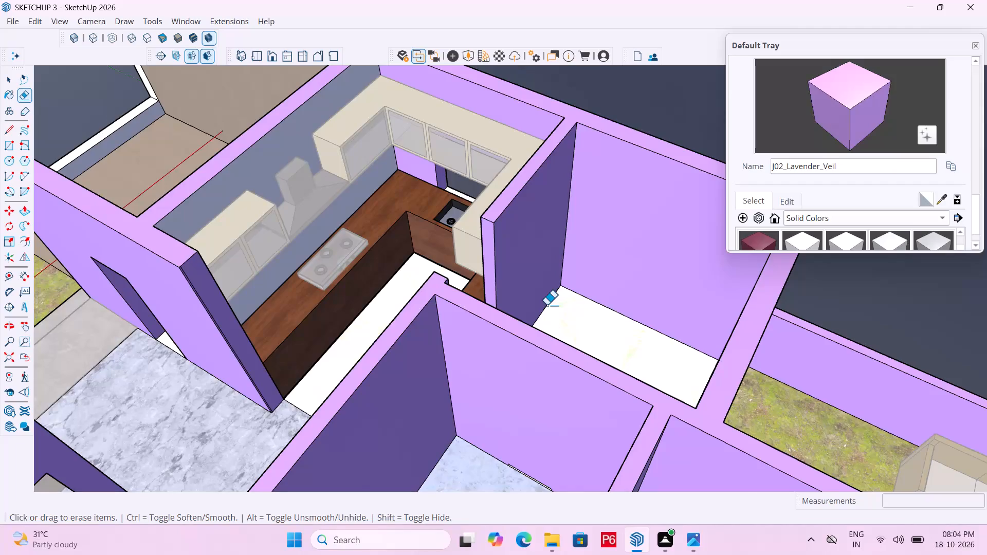
{"action": "scroll", "coordinate": [510, 307], "scroll_direction": "down", "scroll_amount": 7}
{"action": "middle_click_drag", "start_coordinate": [612, 325], "coordinate": [149, 325]}
{"action": "scroll", "coordinate": [397, 234], "scroll_direction": "up", "scroll_amount": 4}
{"action": "middle_click_drag", "start_coordinate": [208, 266], "coordinate": [723, 280]}
{"action": "scroll", "coordinate": [181, 247], "scroll_direction": "down", "scroll_amount": 2}
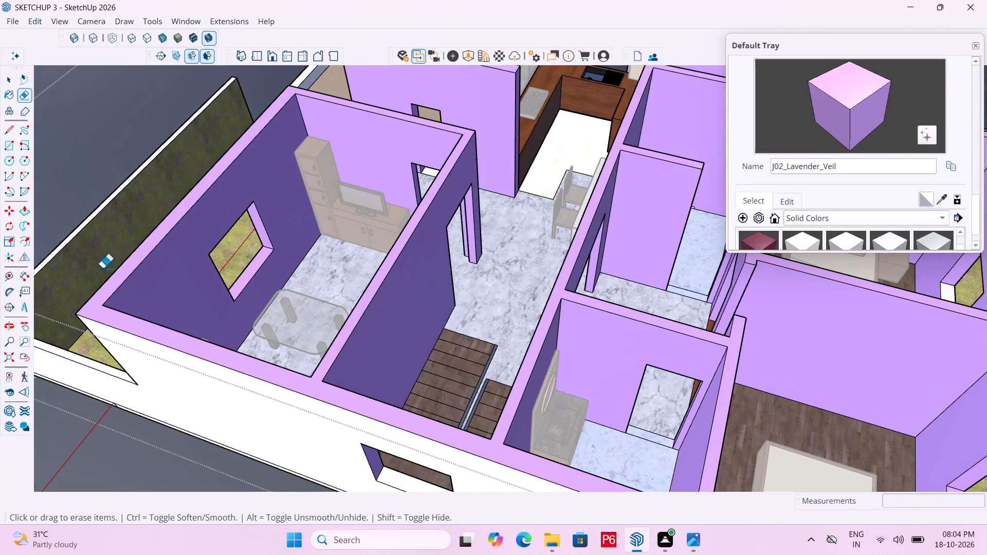
{"action": "scroll", "coordinate": [102, 269], "scroll_direction": "down", "scroll_amount": 4}
{"action": "middle_click_drag", "start_coordinate": [441, 276], "coordinate": [545, 335]}
{"action": "scroll", "coordinate": [524, 276], "scroll_direction": "up", "scroll_amount": 4}
{"action": "middle_click_drag", "start_coordinate": [504, 292], "coordinate": [687, 285]}
{"action": "scroll", "coordinate": [674, 277], "scroll_direction": "up", "scroll_amount": 1}
{"action": "middle_click_drag", "start_coordinate": [525, 176], "coordinate": [534, 135]}
{"action": "scroll", "coordinate": [525, 176], "scroll_direction": "up", "scroll_amount": 1}
{"action": "scroll", "coordinate": [599, 178], "scroll_direction": "up", "scroll_amount": 2}
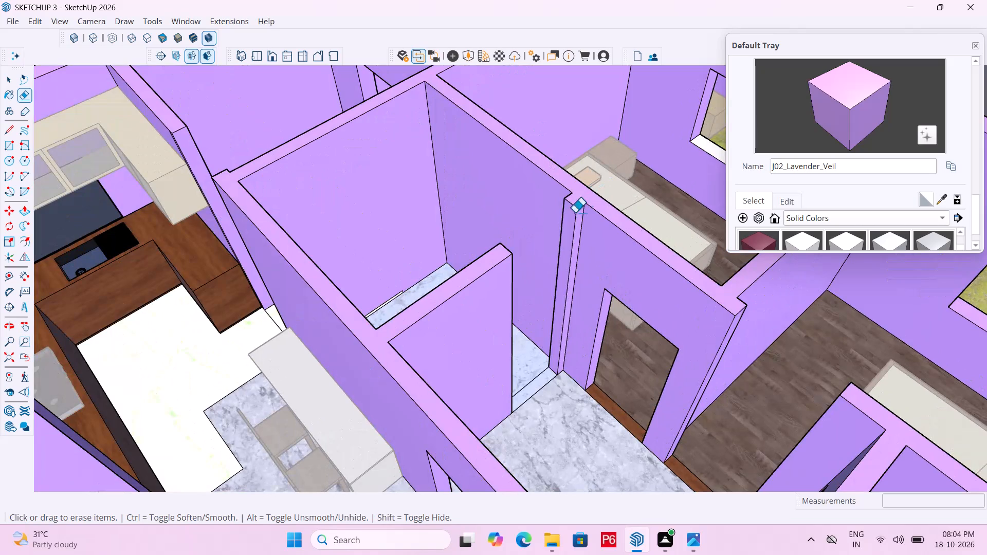
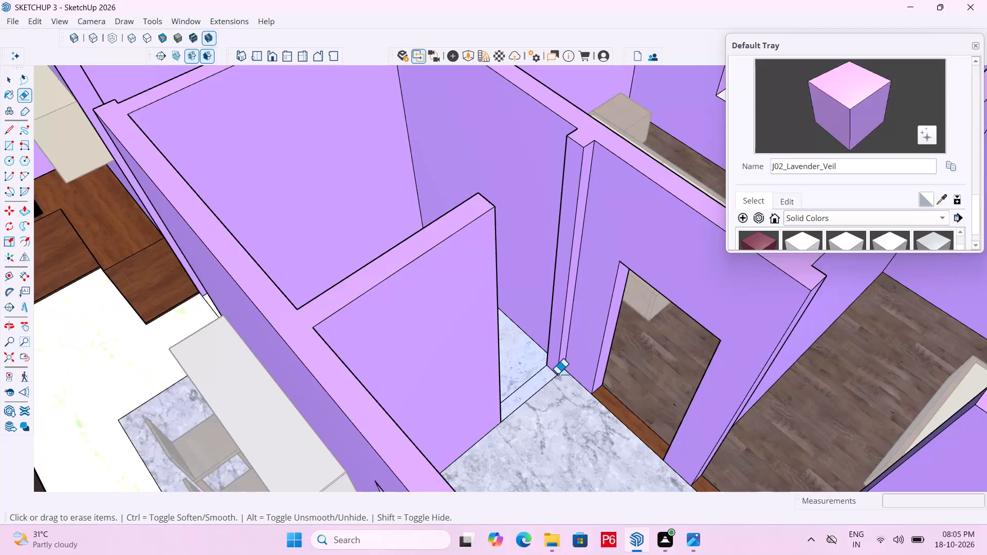
Place a guide 7' above the floor on the jamb face of the open doorway to the marble-floored room.
{"action": "key", "text": "t"}
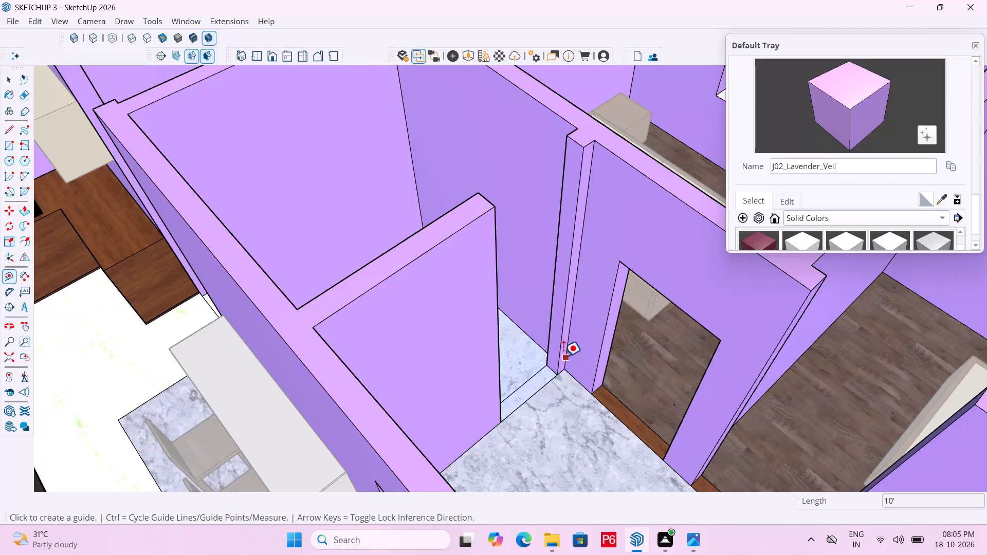
{"action": "scroll", "coordinate": [563, 356], "scroll_direction": "up", "scroll_amount": 6}
{"action": "left_click", "coordinate": [542, 381]}
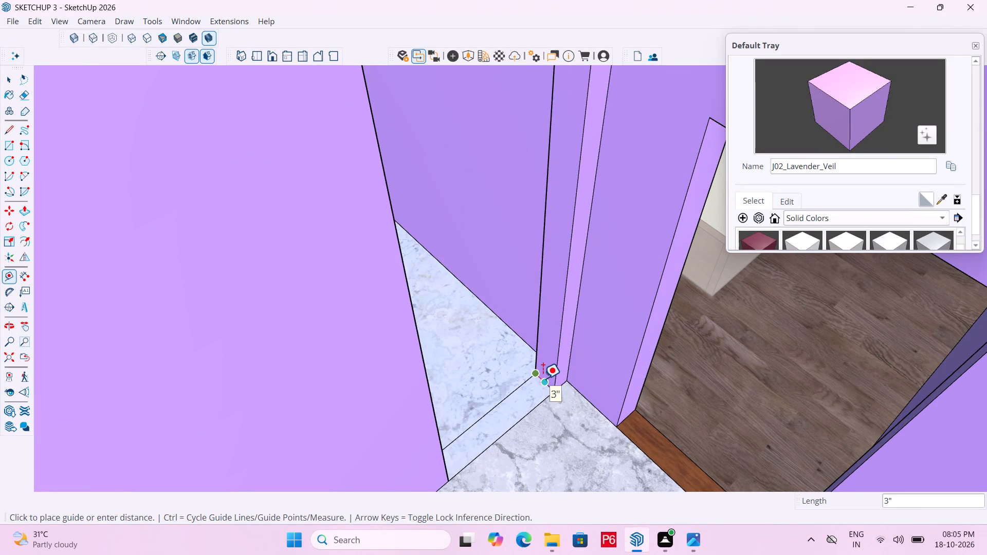
{"action": "key", "text": "Escape"}
{"action": "key", "text": "t"}
{"action": "left_click", "coordinate": [542, 381]}
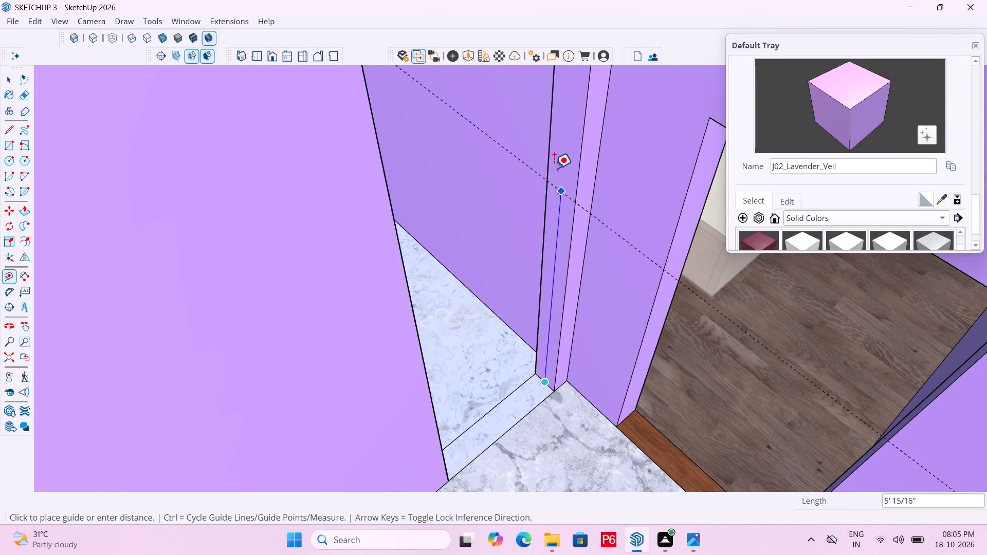
{"action": "scroll", "coordinate": [554, 171], "scroll_direction": "down", "scroll_amount": 6}
{"action": "scroll", "coordinate": [512, 228], "scroll_direction": "down", "scroll_amount": 10}
{"action": "middle_click_drag", "start_coordinate": [511, 212], "coordinate": [482, 160]}
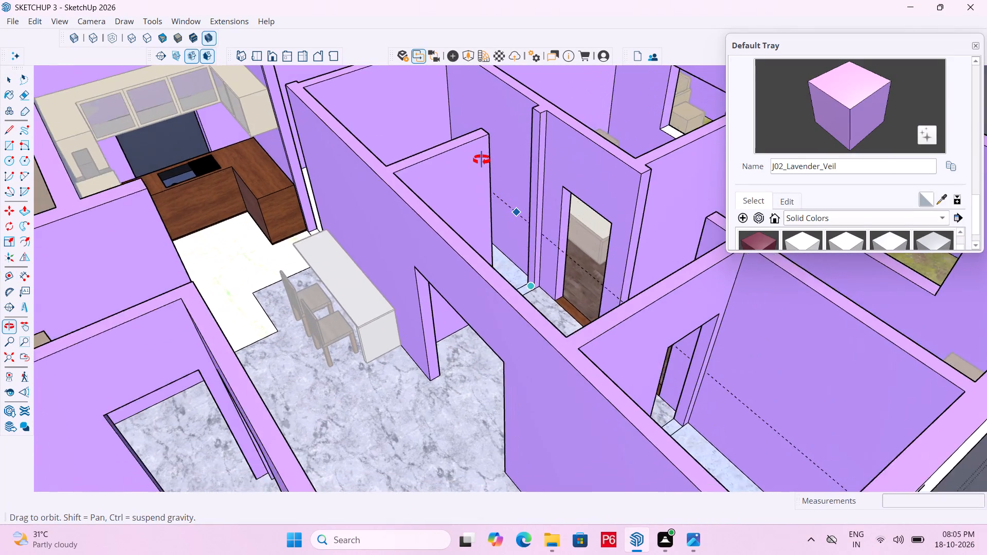
{"action": "middle_click_drag", "start_coordinate": [482, 160], "coordinate": [484, 150]}
{"action": "scroll", "coordinate": [575, 88], "scroll_direction": "up", "scroll_amount": 6}
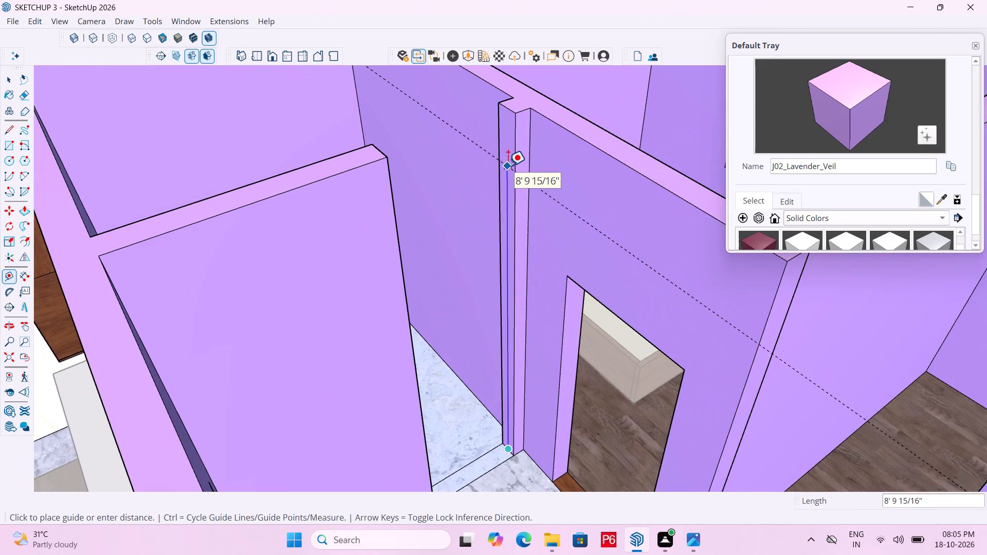
{"action": "type", "text": "7'"}
{"action": "key", "text": "Return"}
Draw an edge across the jamb face along the 7' guide, and erase the guide.
{"action": "key", "text": "l"}
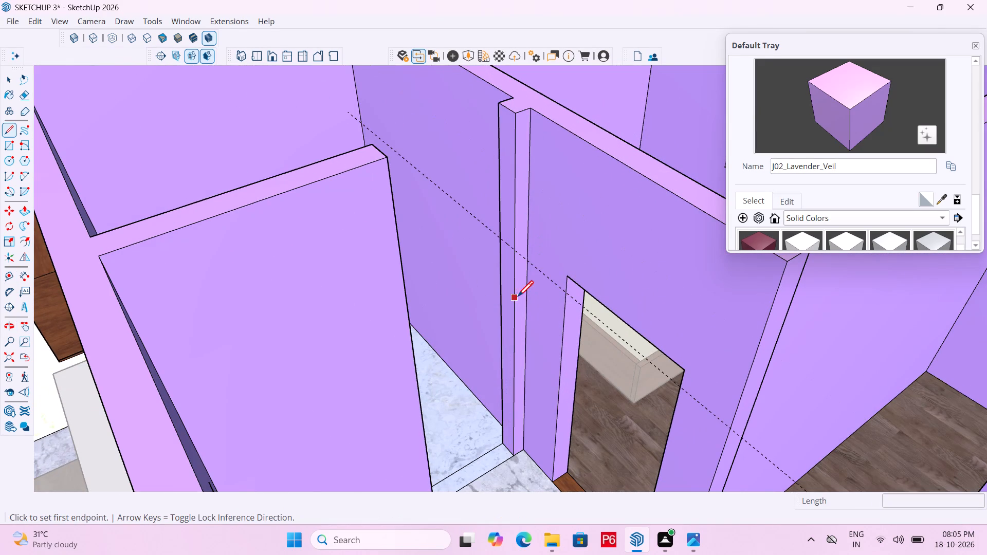
{"action": "scroll", "coordinate": [506, 271], "scroll_direction": "up", "scroll_amount": 6}
{"action": "left_click", "coordinate": [489, 224]}
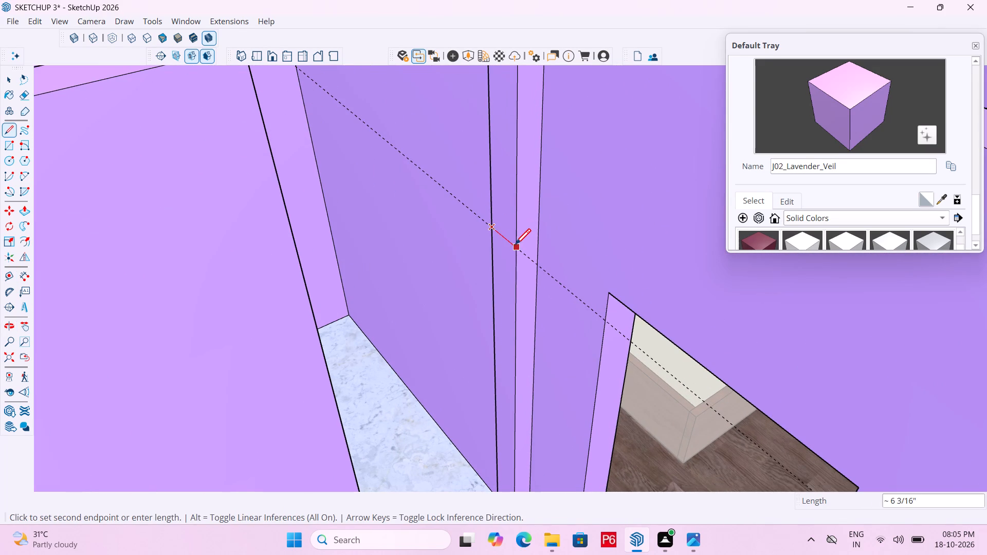
{"action": "left_click", "coordinate": [515, 246]}
{"action": "key", "text": "space"}
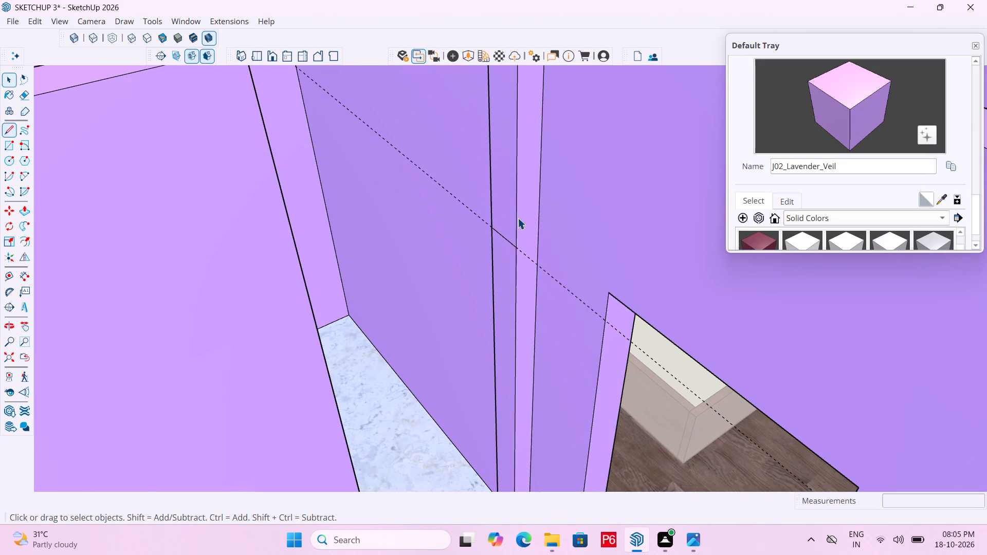
{"action": "key", "text": "e"}
{"action": "left_click_drag", "start_coordinate": [466, 200], "coordinate": [462, 208]}
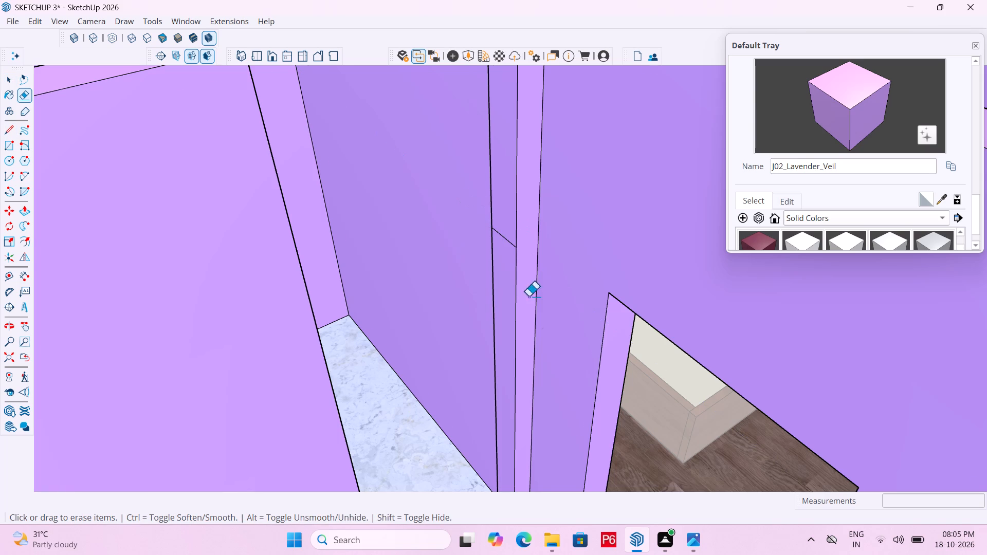
Push/Pull the jamb face above the new edge across the opening to the facing partition wall, forming the door header.
{"action": "scroll", "coordinate": [533, 321], "scroll_direction": "down", "scroll_amount": 5}
{"action": "key", "text": "p"}
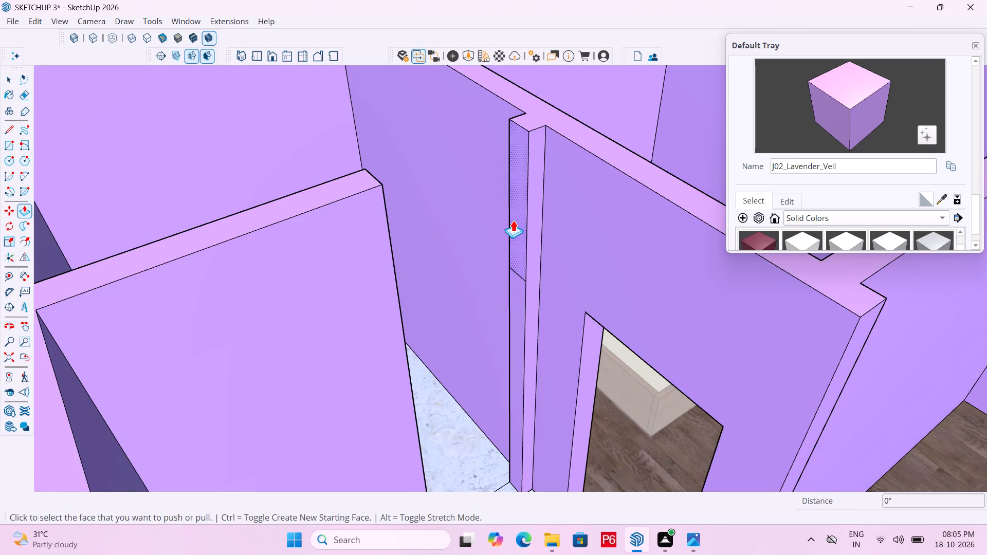
{"action": "left_click", "coordinate": [513, 220]}
{"action": "left_click", "coordinate": [403, 310]}
{"action": "scroll", "coordinate": [548, 244], "scroll_direction": "down", "scroll_amount": 6}
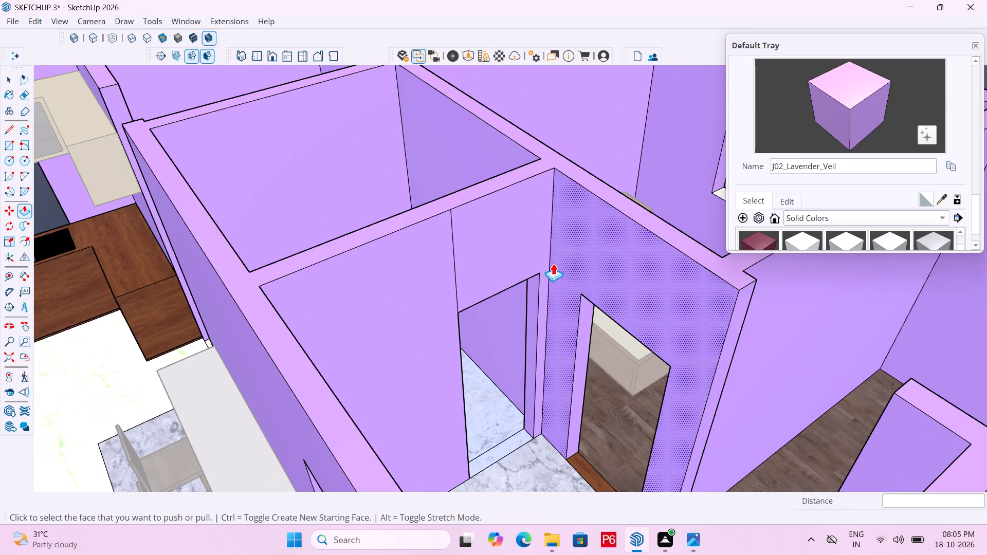
Erase the leftover vertical seam lines beside the new header on both sides of the wall.
{"action": "key", "text": "r"}
{"action": "key", "text": "e"}
{"action": "left_click_drag", "start_coordinate": [443, 253], "coordinate": [493, 238]}
{"action": "left_click", "coordinate": [493, 238]}
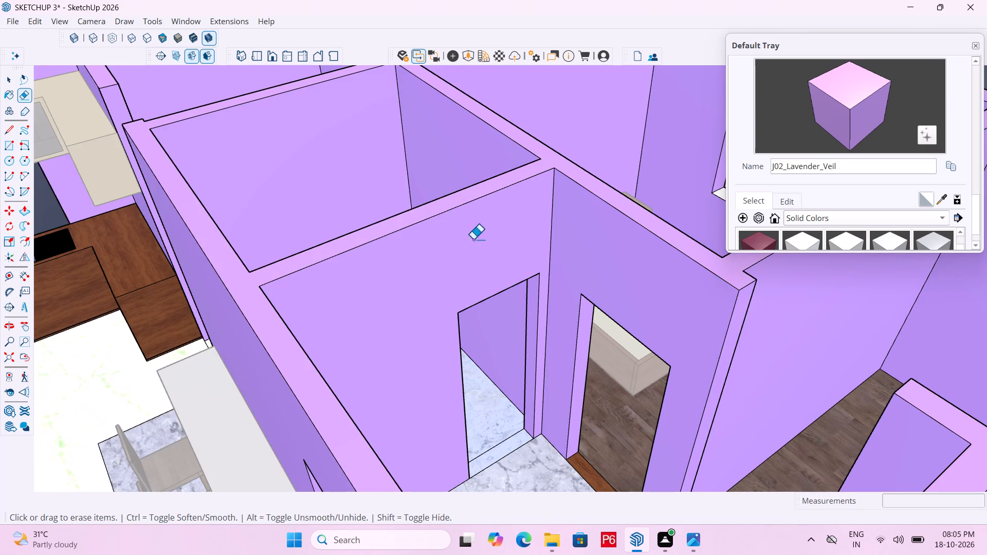
{"action": "scroll", "coordinate": [300, 267], "scroll_direction": "down", "scroll_amount": 1}
{"action": "middle_click_drag", "start_coordinate": [380, 312], "coordinate": [986, 288]}
{"action": "left_click_drag", "start_coordinate": [455, 360], "coordinate": [421, 357]}
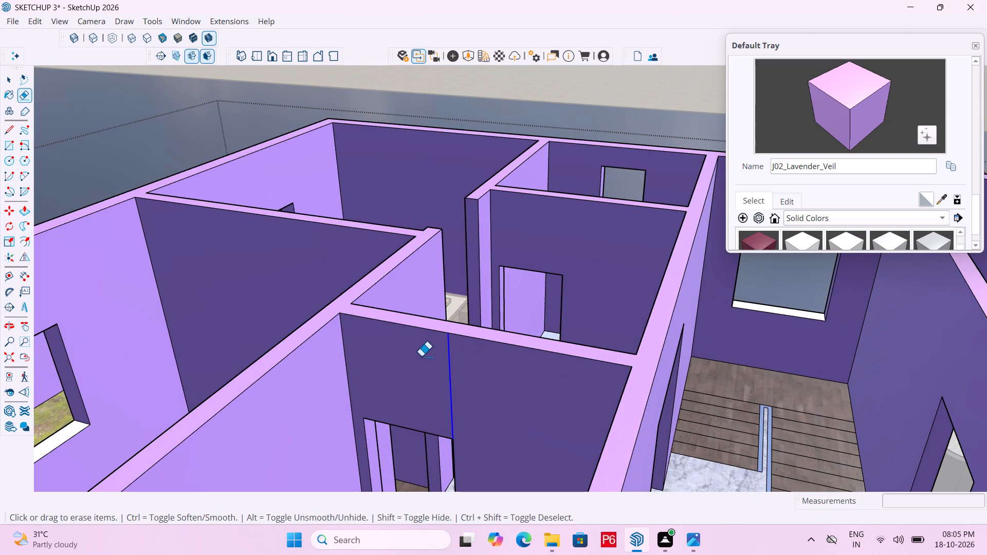
{"action": "left_click", "coordinate": [421, 357]}
{"action": "left_click_drag", "start_coordinate": [421, 357], "coordinate": [422, 357]}
Save the model.
{"action": "key", "text": "ctrl+s"}
{"action": "key", "text": "ctrl+s"}
{"action": "key", "text": "ctrl+s"}
{"action": "key", "text": "ctrl+s"}
{"action": "key", "text": "ctrl+s"}
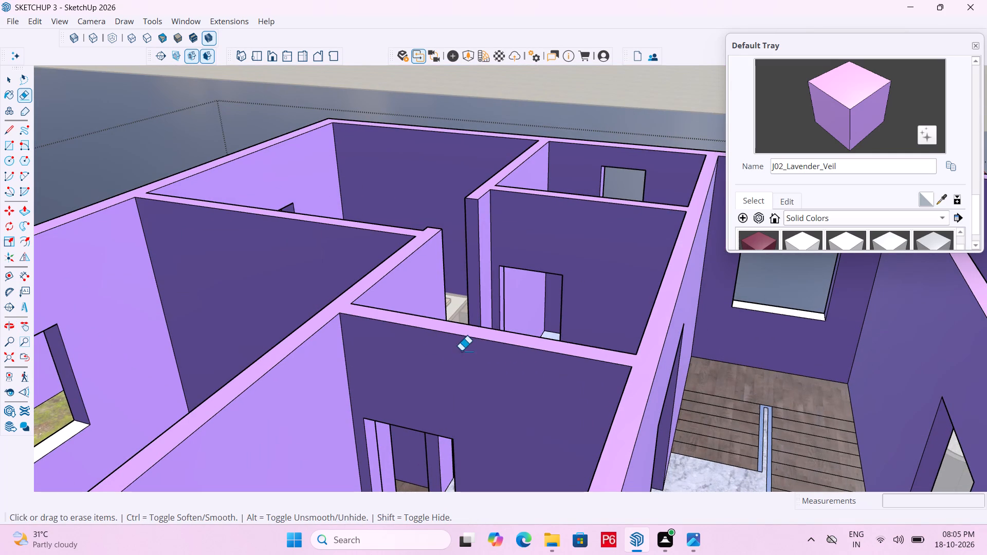
Examine the house from above and from outside, checking the walls and openings.
{"action": "scroll", "coordinate": [370, 347], "scroll_direction": "down", "scroll_amount": 6}
{"action": "scroll", "coordinate": [357, 288], "scroll_direction": "down", "scroll_amount": 18}
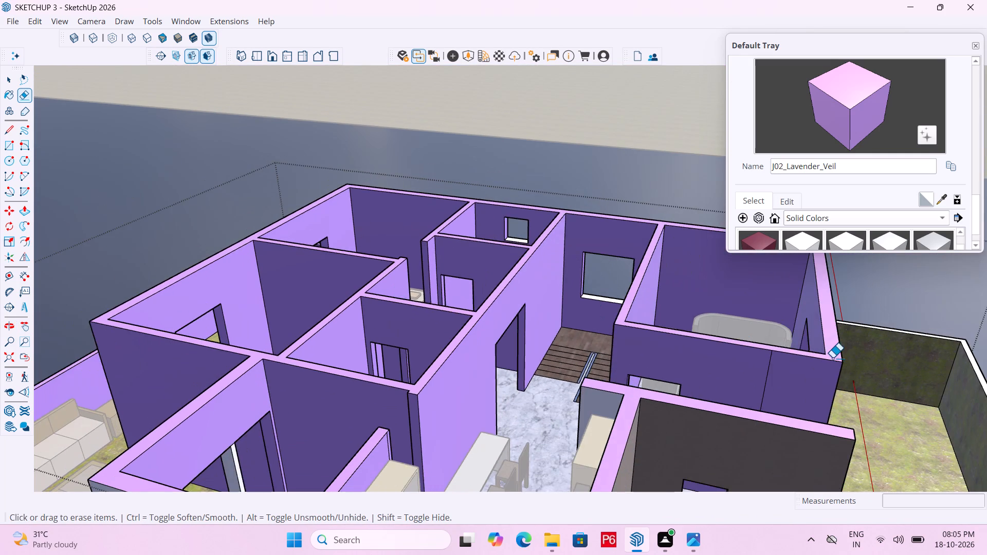
{"action": "scroll", "coordinate": [836, 361], "scroll_direction": "up", "scroll_amount": 1}
{"action": "middle_click_drag", "start_coordinate": [813, 364], "coordinate": [342, 344]}
{"action": "middle_click_drag", "start_coordinate": [480, 378], "coordinate": [599, 421]}
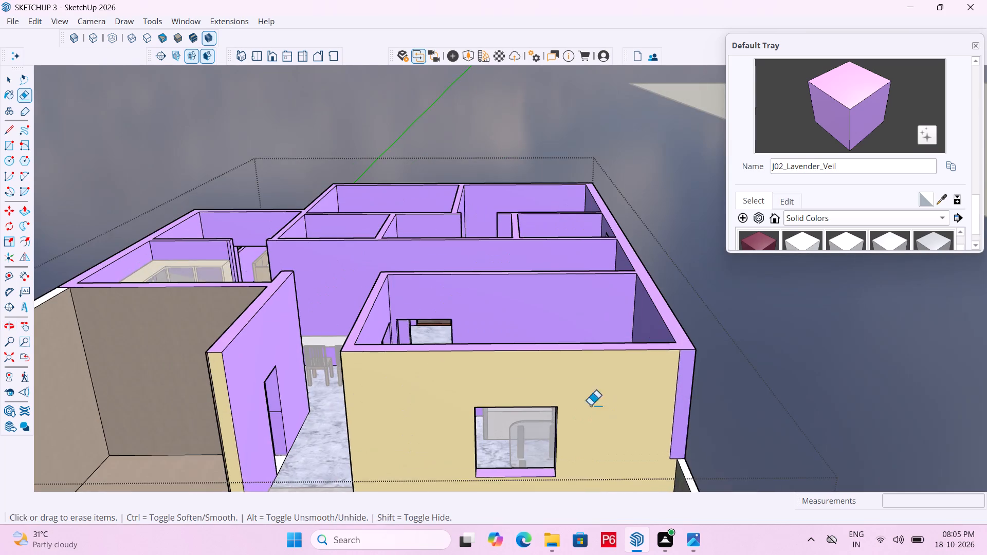
{"action": "scroll", "coordinate": [399, 322], "scroll_direction": "down", "scroll_amount": 6}
{"action": "scroll", "coordinate": [111, 384], "scroll_direction": "down", "scroll_amount": 1}
{"action": "middle_click_drag", "start_coordinate": [143, 414], "coordinate": [749, 445]}
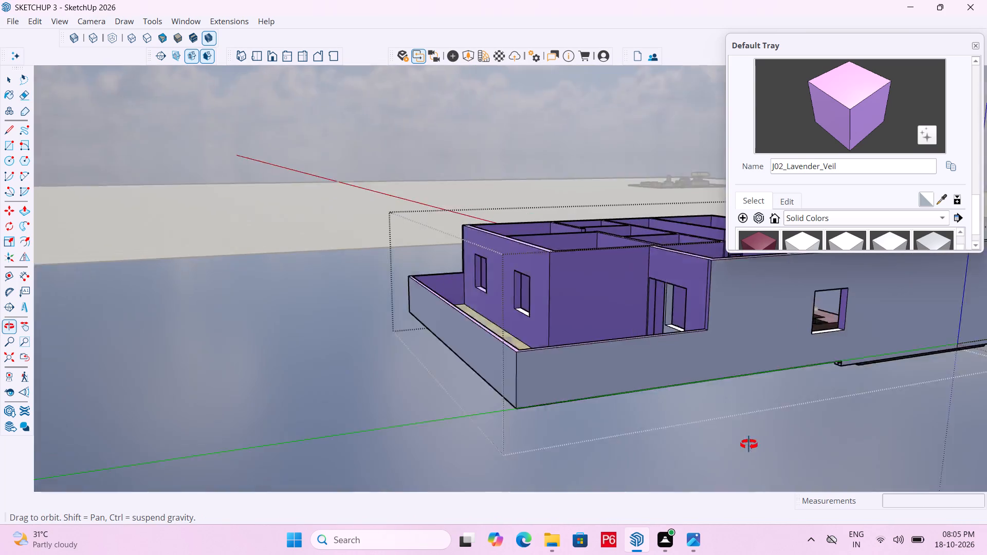
{"action": "middle_click_drag", "start_coordinate": [749, 445], "coordinate": [761, 445]}
{"action": "scroll", "coordinate": [492, 373], "scroll_direction": "down", "scroll_amount": 5}
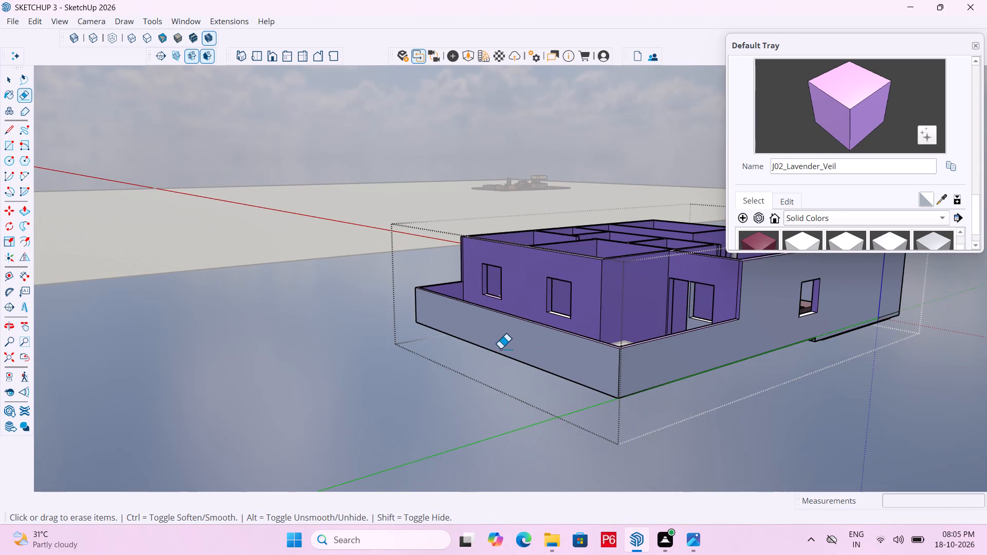
{"action": "scroll", "coordinate": [487, 355], "scroll_direction": "down", "scroll_amount": 1}
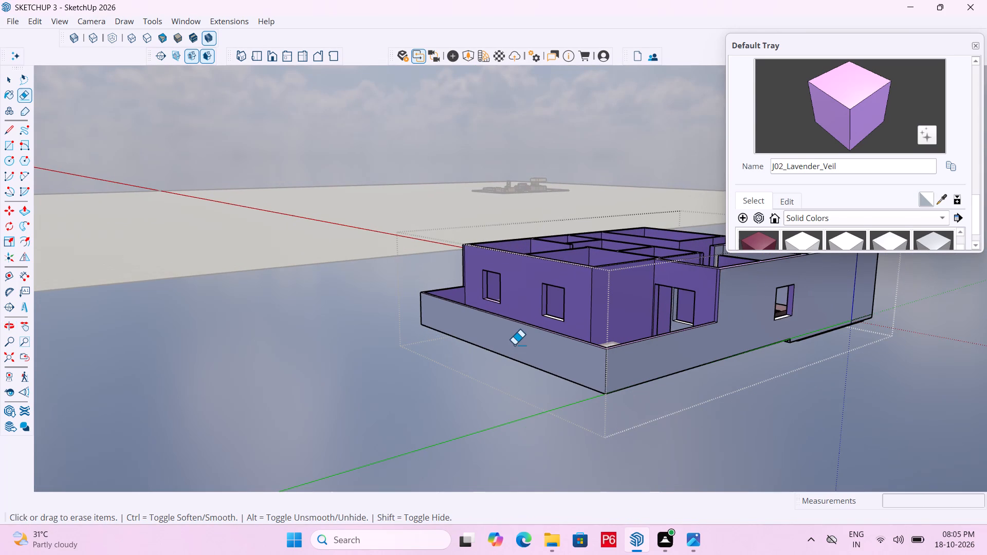
{"action": "scroll", "coordinate": [506, 346], "scroll_direction": "down", "scroll_amount": 3}
Erase the stray vertical edge near the outer corner of the bedroom's exterior wall.
{"action": "middle_click_drag", "start_coordinate": [404, 338], "coordinate": [536, 508]}
{"action": "scroll", "coordinate": [404, 338], "scroll_direction": "down", "scroll_amount": 1}
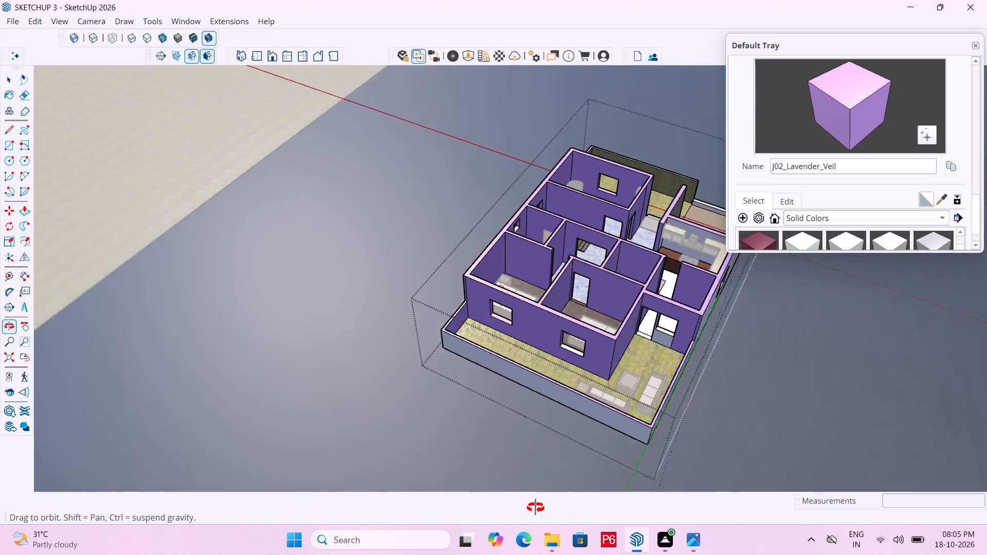
{"action": "middle_click_drag", "start_coordinate": [536, 508], "coordinate": [569, 472]}
{"action": "scroll", "coordinate": [398, 398], "scroll_direction": "down", "scroll_amount": 2}
{"action": "scroll", "coordinate": [556, 322], "scroll_direction": "up", "scroll_amount": 5}
{"action": "scroll", "coordinate": [425, 306], "scroll_direction": "up", "scroll_amount": 3}
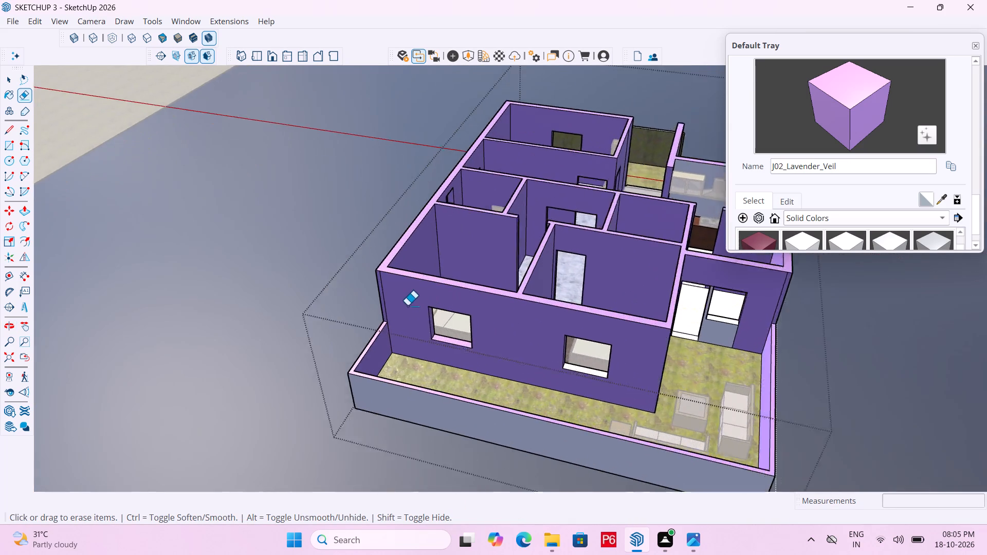
{"action": "scroll", "coordinate": [407, 306], "scroll_direction": "up", "scroll_amount": 2}
{"action": "scroll", "coordinate": [359, 289], "scroll_direction": "up", "scroll_amount": 11}
{"action": "left_click", "coordinate": [381, 265]}
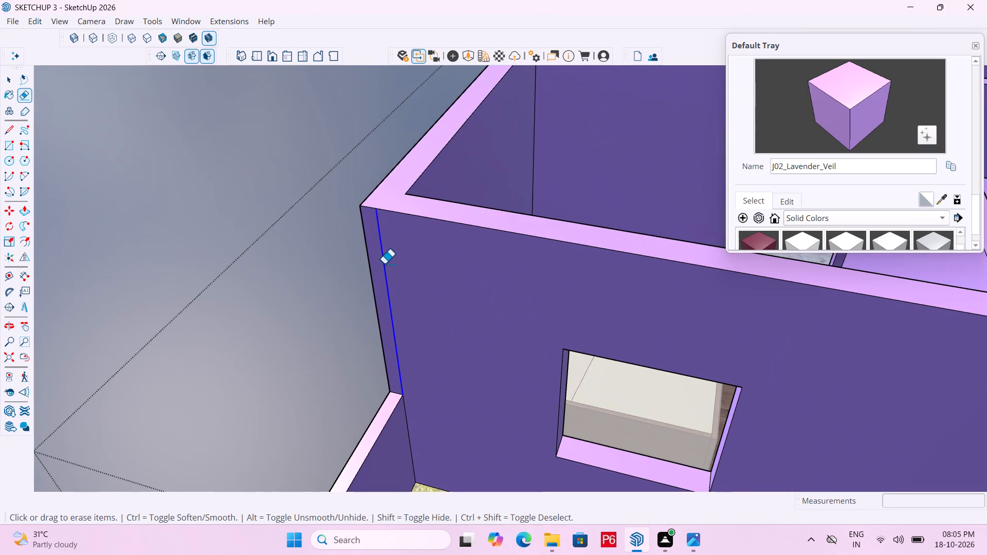
Examine the exterior walls and room interiors from several sides, looking for doorways still without a header.
{"action": "scroll", "coordinate": [374, 346], "scroll_direction": "down", "scroll_amount": 5}
{"action": "middle_click_drag", "start_coordinate": [516, 316], "coordinate": [192, 314]}
{"action": "scroll", "coordinate": [235, 314], "scroll_direction": "up", "scroll_amount": 1}
{"action": "scroll", "coordinate": [282, 280], "scroll_direction": "down", "scroll_amount": 6}
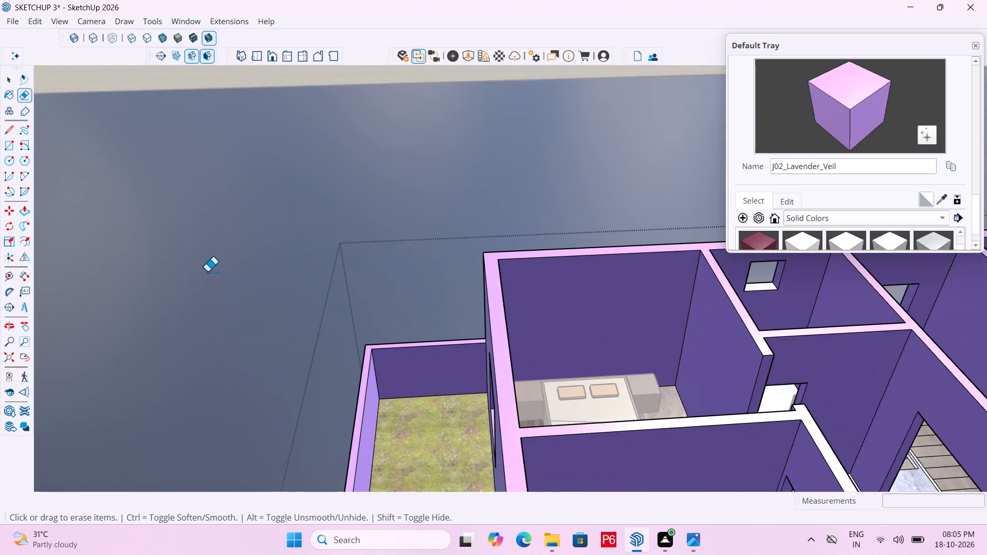
{"action": "scroll", "coordinate": [264, 271], "scroll_direction": "down", "scroll_amount": 7}
{"action": "scroll", "coordinate": [475, 269], "scroll_direction": "down", "scroll_amount": 13}
{"action": "middle_click_drag", "start_coordinate": [491, 473], "coordinate": [589, 476]}
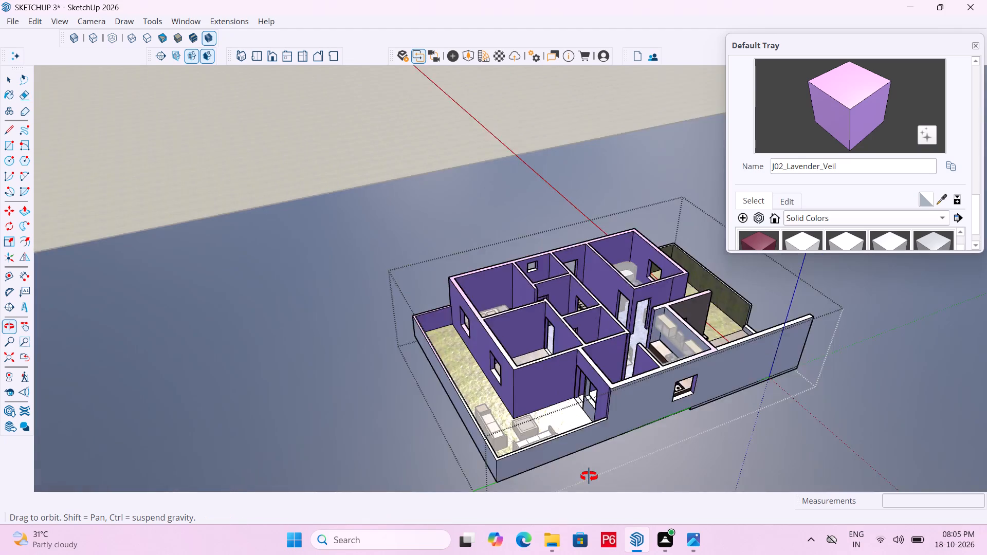
{"action": "middle_click_drag", "start_coordinate": [589, 476], "coordinate": [568, 554]}
{"action": "middle_click_drag", "start_coordinate": [698, 271], "coordinate": [298, 245]}
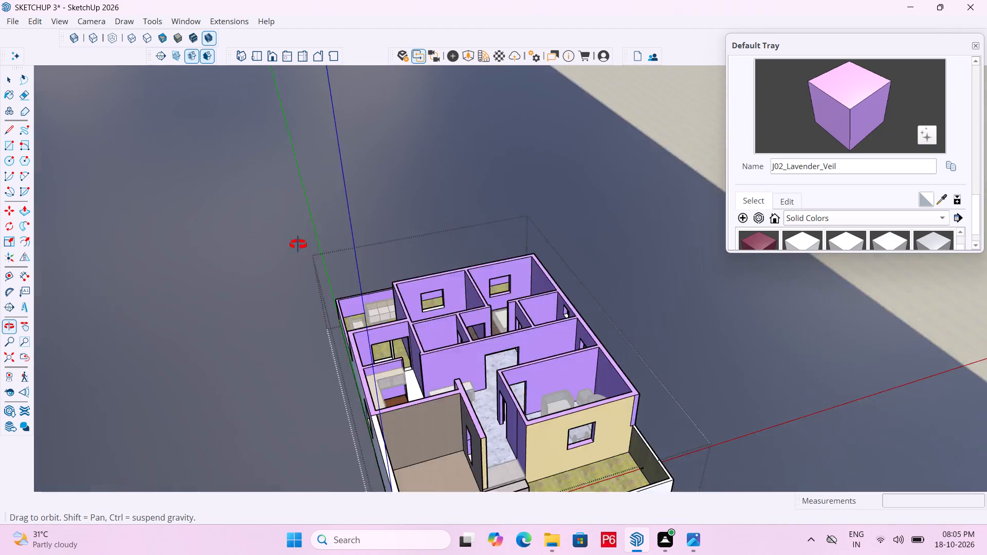
{"action": "middle_click_drag", "start_coordinate": [298, 245], "coordinate": [266, 231]}
{"action": "middle_click_drag", "start_coordinate": [490, 294], "coordinate": [137, 393]}
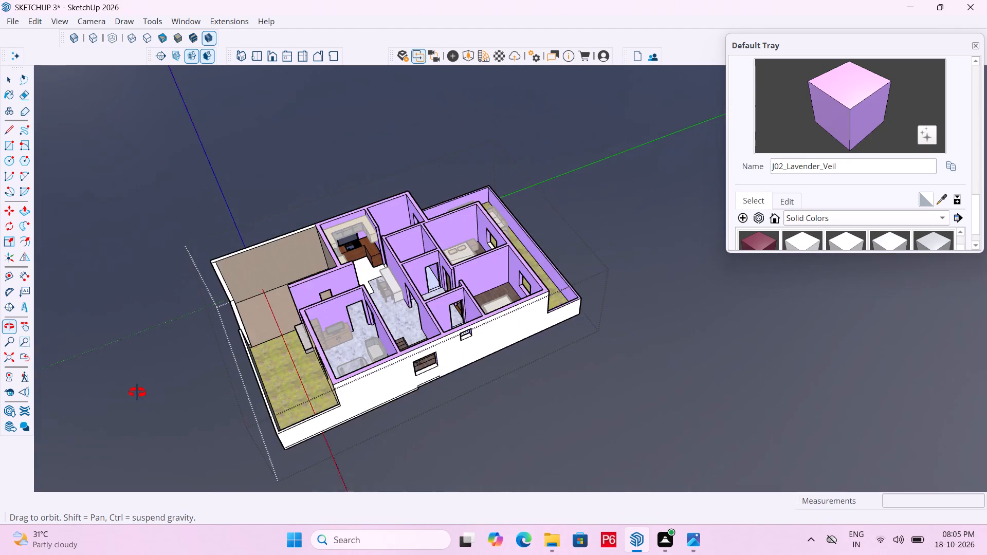
{"action": "middle_click_drag", "start_coordinate": [137, 393], "coordinate": [149, 368]}
{"action": "scroll", "coordinate": [424, 187], "scroll_direction": "up", "scroll_amount": 6}
{"action": "scroll", "coordinate": [344, 342], "scroll_direction": "up", "scroll_amount": 7}
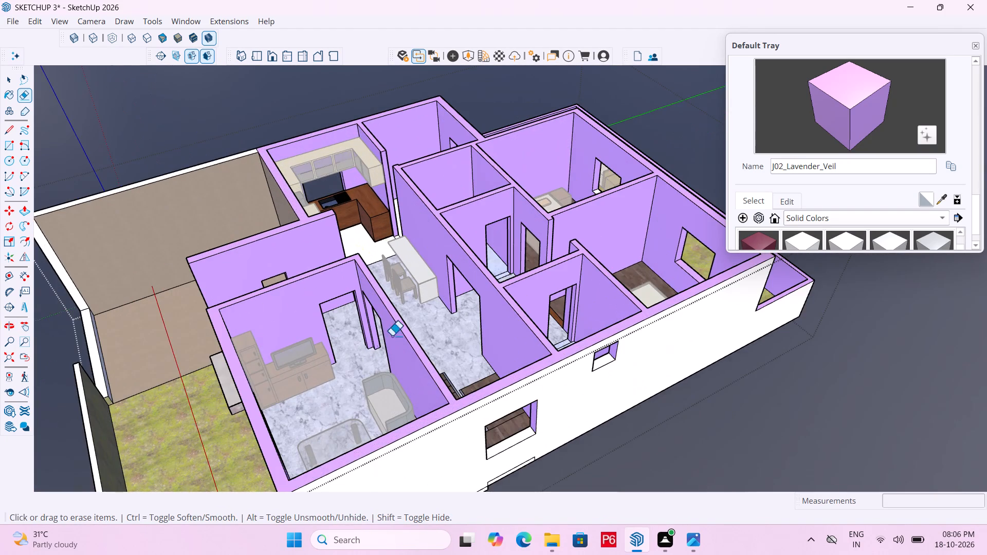
{"action": "scroll", "coordinate": [465, 295], "scroll_direction": "up", "scroll_amount": 5}
{"action": "middle_click_drag", "start_coordinate": [518, 287], "coordinate": [774, 341]}
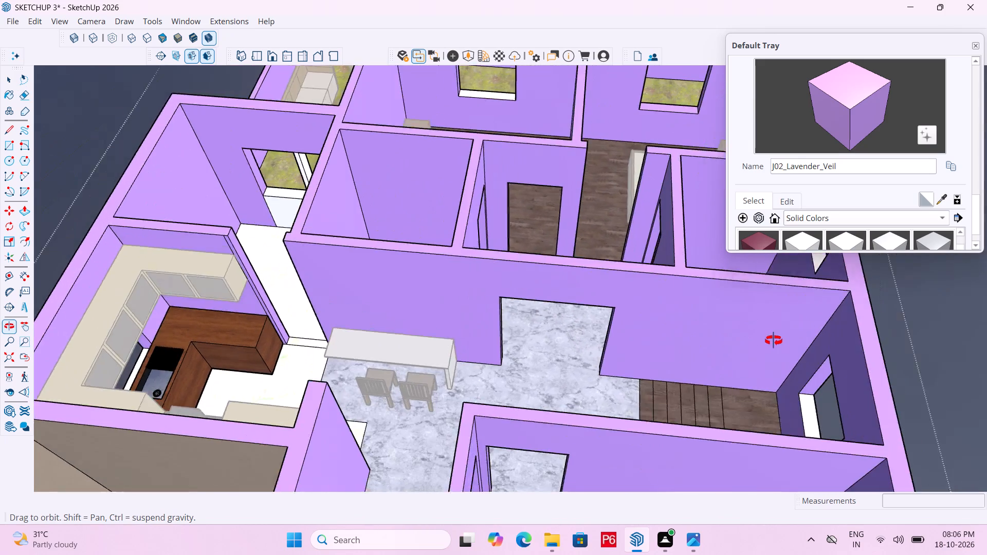
{"action": "middle_click_drag", "start_coordinate": [774, 341], "coordinate": [821, 332]}
{"action": "scroll", "coordinate": [348, 421], "scroll_direction": "down", "scroll_amount": 4}
{"action": "middle_click_drag", "start_coordinate": [685, 342], "coordinate": [740, 356]}
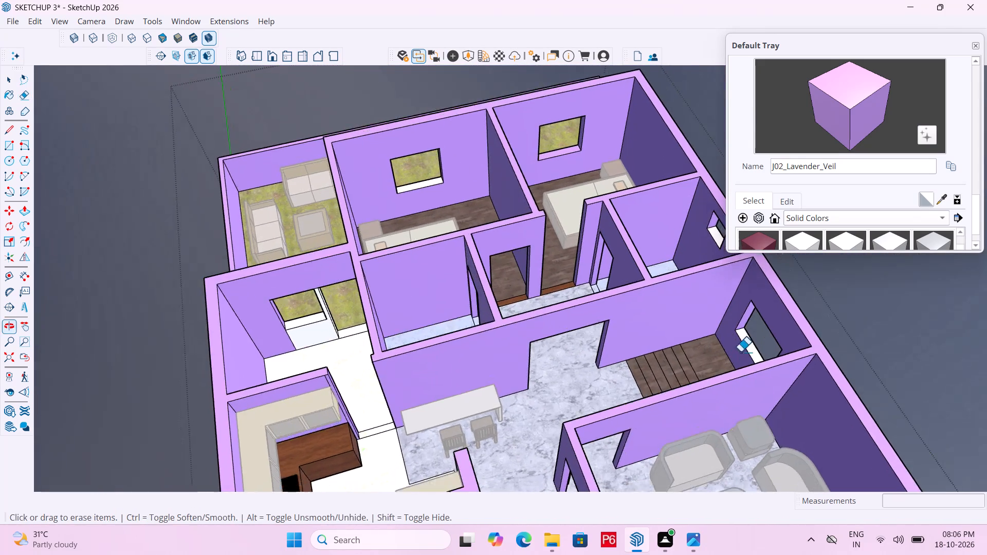
Place a guide 7' above the floor on the jamb face of the full-height bedroom doorway with the wooden threshold.
{"action": "scroll", "coordinate": [678, 219], "scroll_direction": "up", "scroll_amount": 5}
{"action": "scroll", "coordinate": [473, 235], "scroll_direction": "up", "scroll_amount": 6}
{"action": "middle_click_drag", "start_coordinate": [538, 235], "coordinate": [658, 231]}
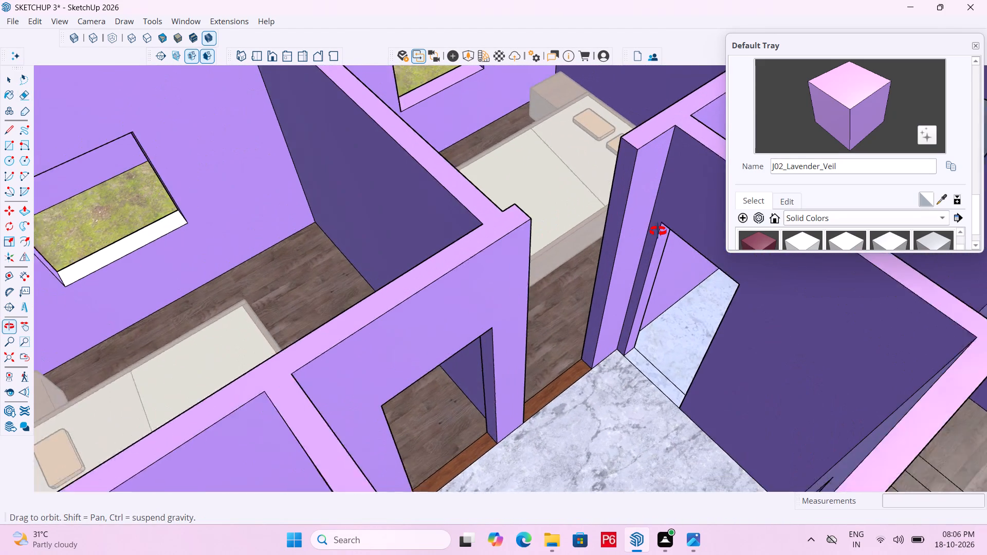
{"action": "middle_click_drag", "start_coordinate": [658, 231], "coordinate": [659, 232]}
{"action": "key", "text": "t"}
{"action": "scroll", "coordinate": [581, 338], "scroll_direction": "up", "scroll_amount": 6}
{"action": "left_click", "coordinate": [594, 374]}
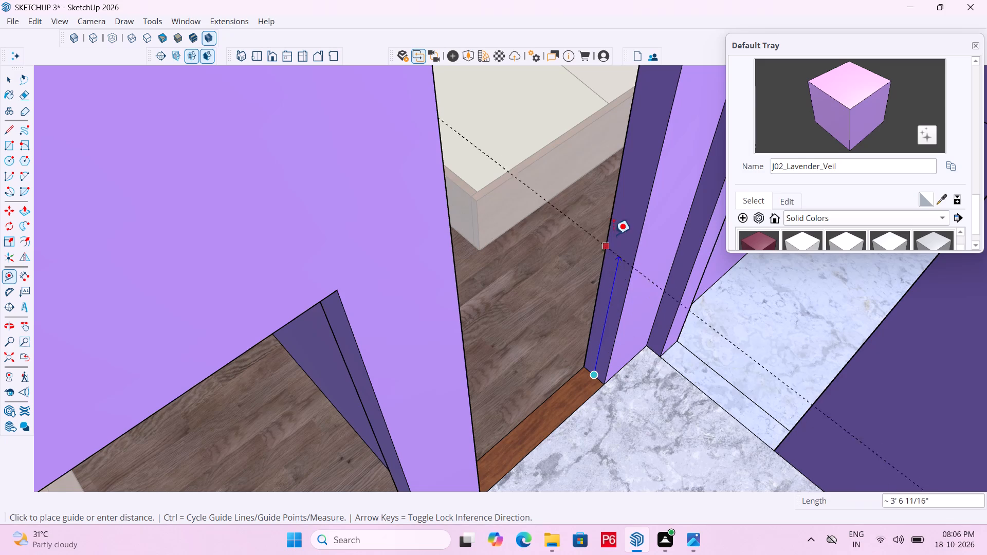
{"action": "scroll", "coordinate": [594, 268], "scroll_direction": "down", "scroll_amount": 7}
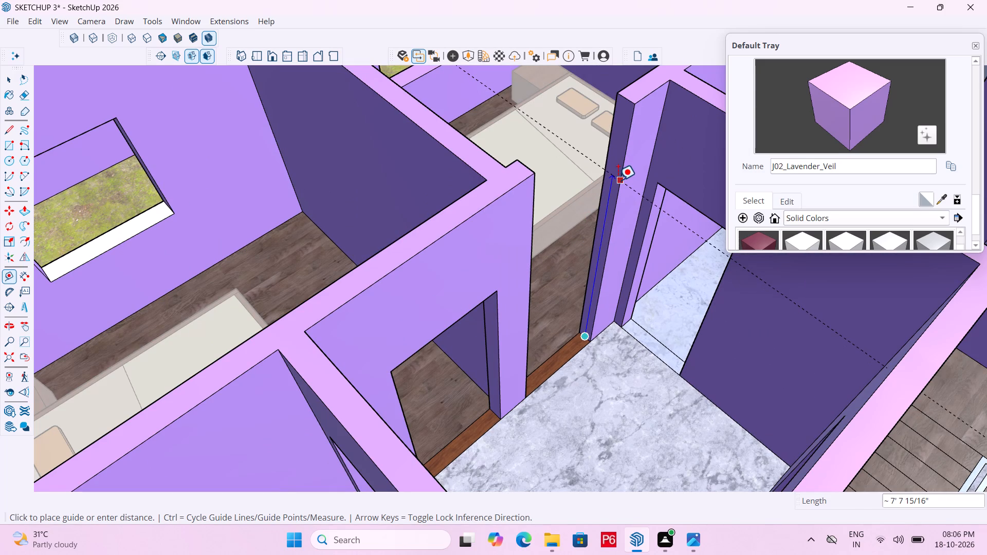
{"action": "type", "text": "7'"}
{"action": "key", "text": "Return"}
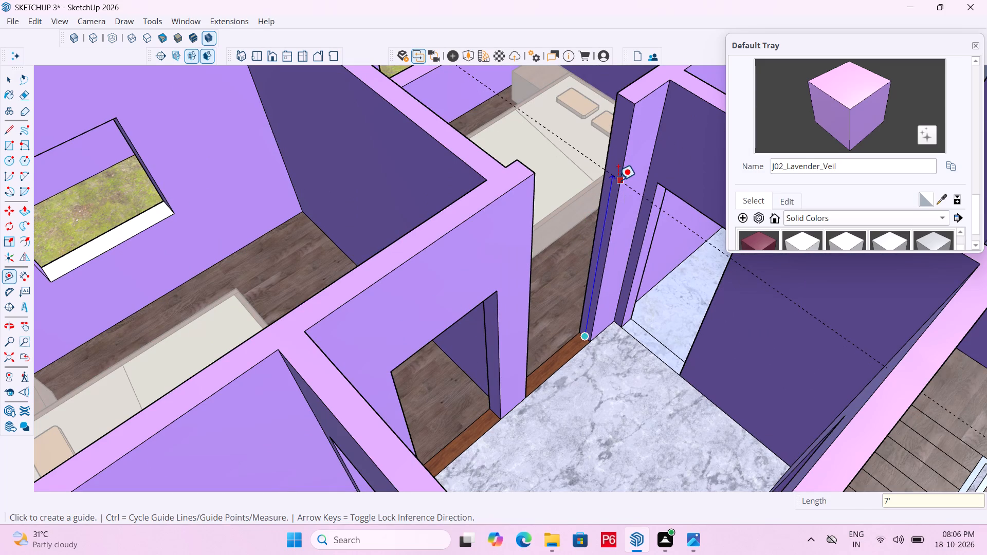
Draw a 6" line across the doorway's jamb face along the 7' guide and erase the guide.
{"action": "key", "text": "l"}
{"action": "scroll", "coordinate": [605, 193], "scroll_direction": "up", "scroll_amount": 6}
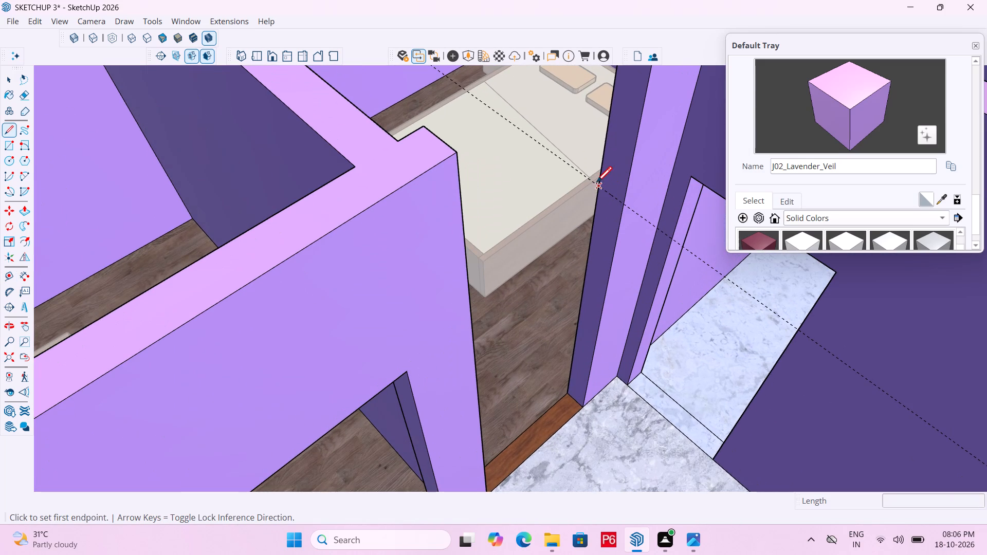
{"action": "left_click", "coordinate": [598, 187]}
{"action": "left_click", "coordinate": [621, 202]}
{"action": "key", "text": "space"}
{"action": "key", "text": "e"}
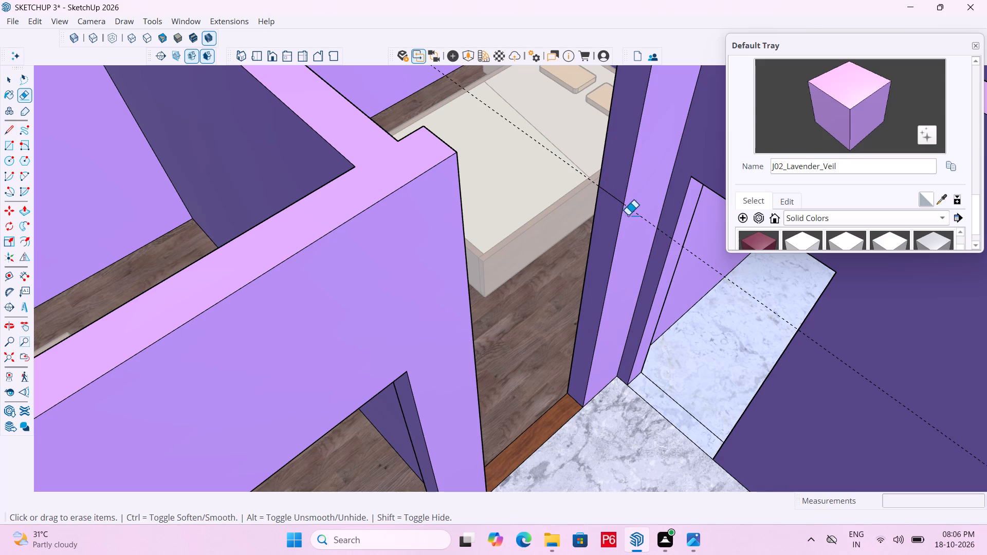
{"action": "left_click", "coordinate": [639, 212]}
{"action": "left_click_drag", "start_coordinate": [639, 212], "coordinate": [638, 219]}
{"action": "left_click_drag", "start_coordinate": [645, 212], "coordinate": [652, 213]}
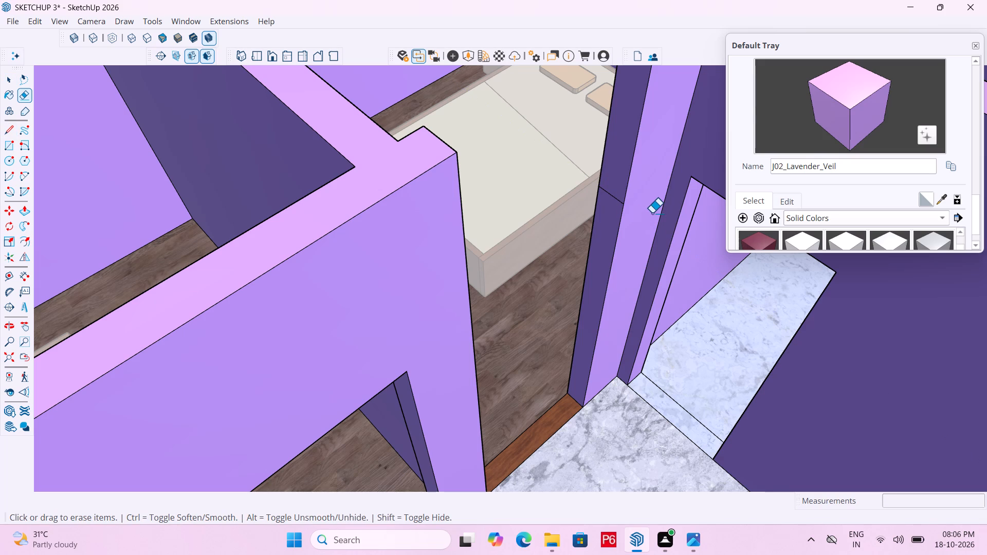
Push/pull the jamb face above the line 3' across the bedroom doorway to form its header, and save the model.
{"action": "key", "text": "p"}
{"action": "left_click", "coordinate": [616, 163]}
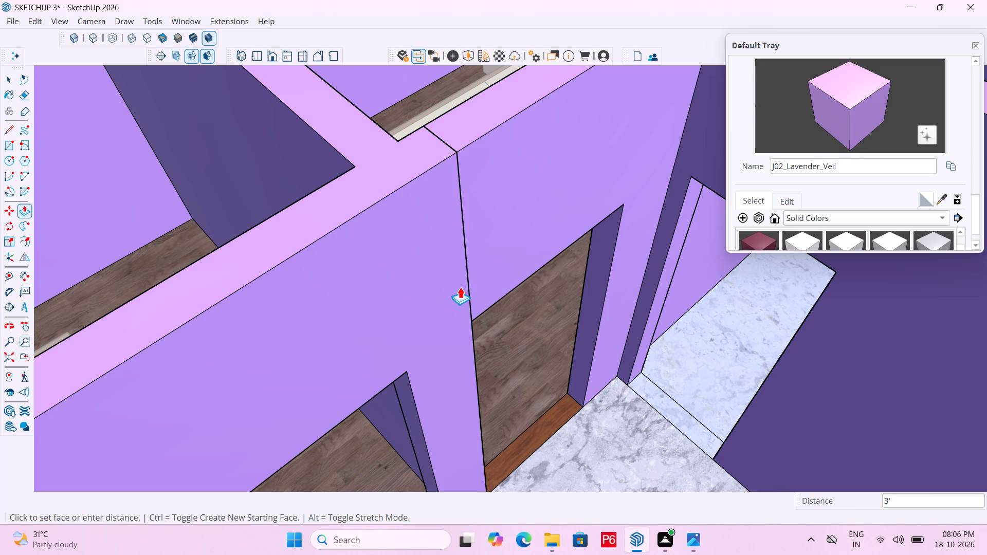
{"action": "left_click", "coordinate": [469, 289]}
{"action": "scroll", "coordinate": [452, 243], "scroll_direction": "down", "scroll_amount": 6}
{"action": "key", "text": "ctrl+s"}
{"action": "key", "text": "ctrl+s"}
{"action": "key", "text": "ctrl+s"}
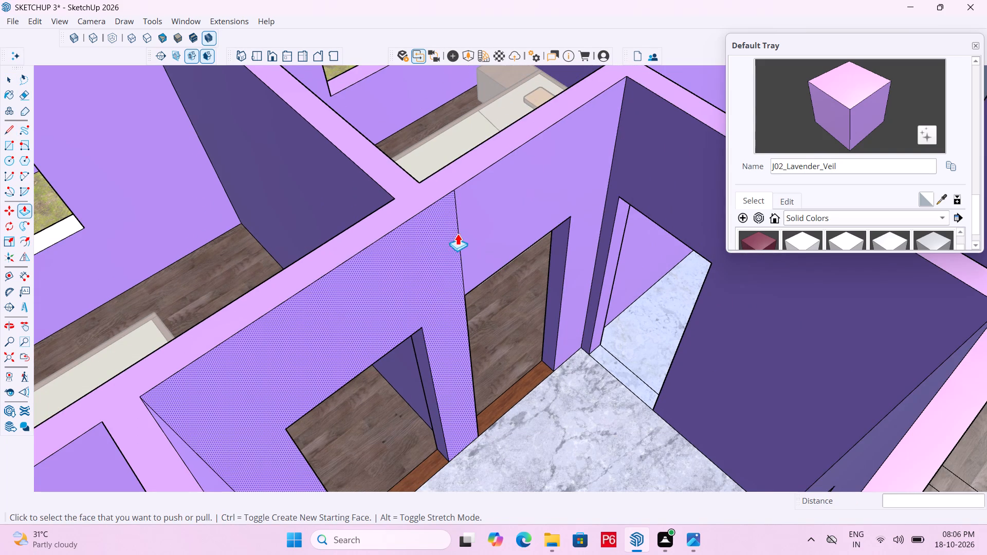
{"action": "key", "text": "ctrl+s"}
{"action": "key", "text": "ctrl+s"}
Erase the leftover vertical seam between the new header and the adjoining wall on the marble-floored lobby side.
{"action": "key", "text": "e"}
{"action": "double_click", "coordinate": [467, 221]}
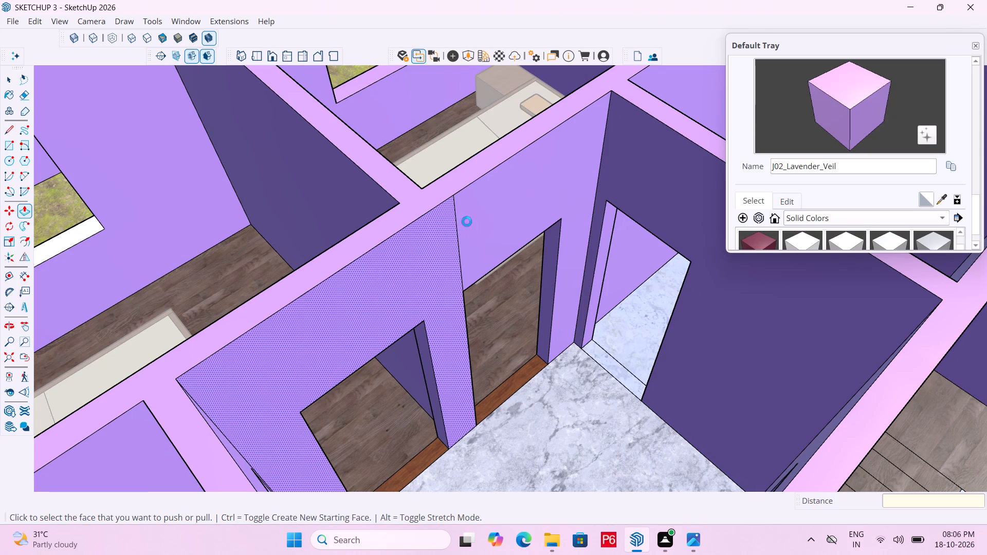
{"action": "key", "text": "e"}
{"action": "left_click_drag", "start_coordinate": [464, 223], "coordinate": [452, 228]}
{"action": "scroll", "coordinate": [477, 228], "scroll_direction": "down", "scroll_amount": 2}
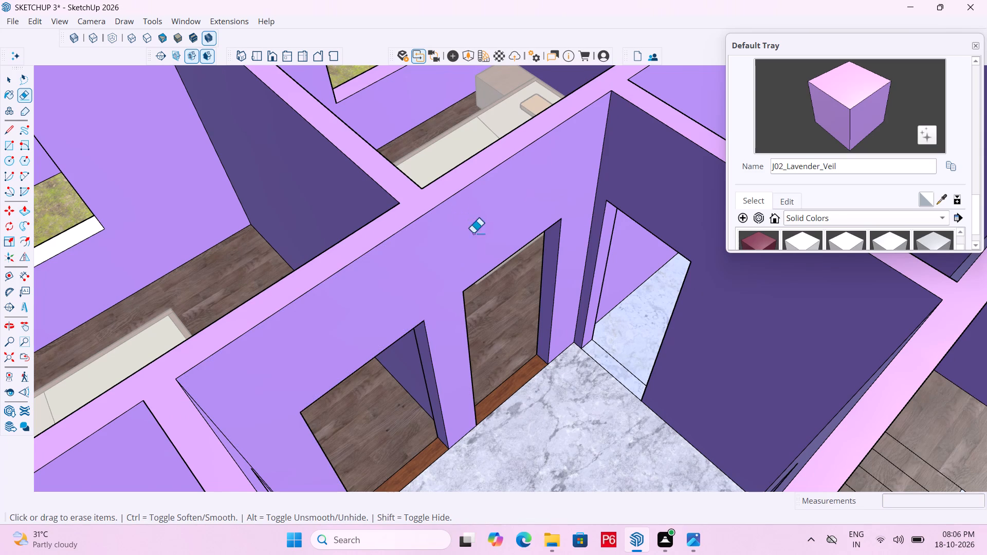
Erase the stray vertical edge beside the doorway's header on the bedroom side of the wall.
{"action": "scroll", "coordinate": [473, 233], "scroll_direction": "down", "scroll_amount": 5}
{"action": "middle_click_drag", "start_coordinate": [614, 235], "coordinate": [2, 318]}
{"action": "scroll", "coordinate": [345, 327], "scroll_direction": "down", "scroll_amount": 6}
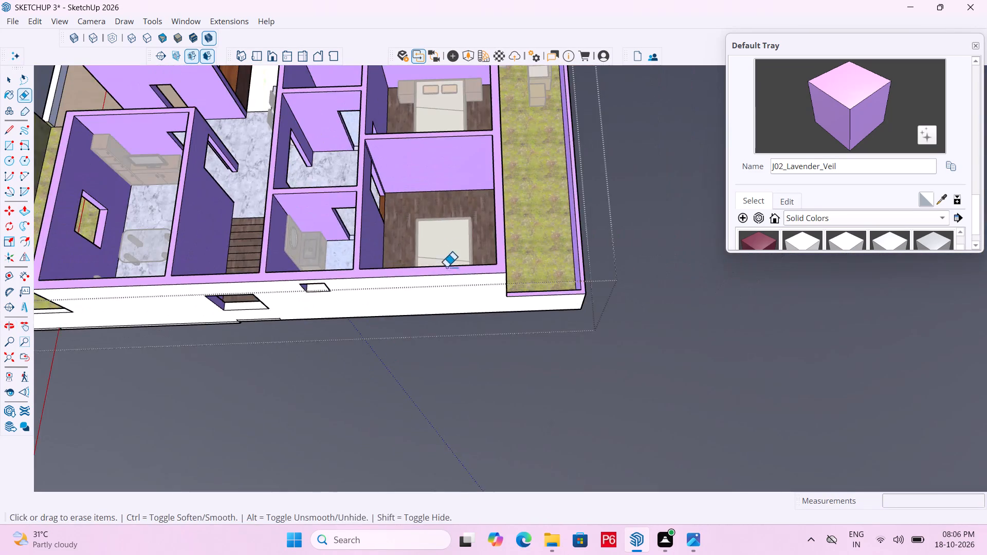
{"action": "middle_click_drag", "start_coordinate": [453, 257], "coordinate": [397, 170]}
{"action": "scroll", "coordinate": [467, 144], "scroll_direction": "up", "scroll_amount": 12}
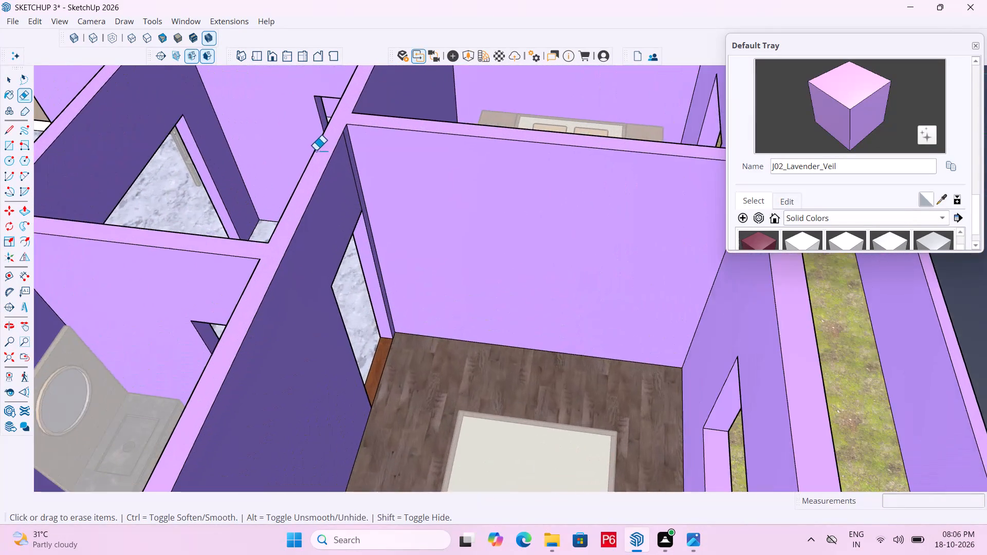
{"action": "scroll", "coordinate": [316, 151], "scroll_direction": "up", "scroll_amount": 4}
{"action": "left_click", "coordinate": [351, 152]}
Examine the rooms and outer walls from all around the house, checking the door openings and headers.
{"action": "scroll", "coordinate": [433, 161], "scroll_direction": "down", "scroll_amount": 12}
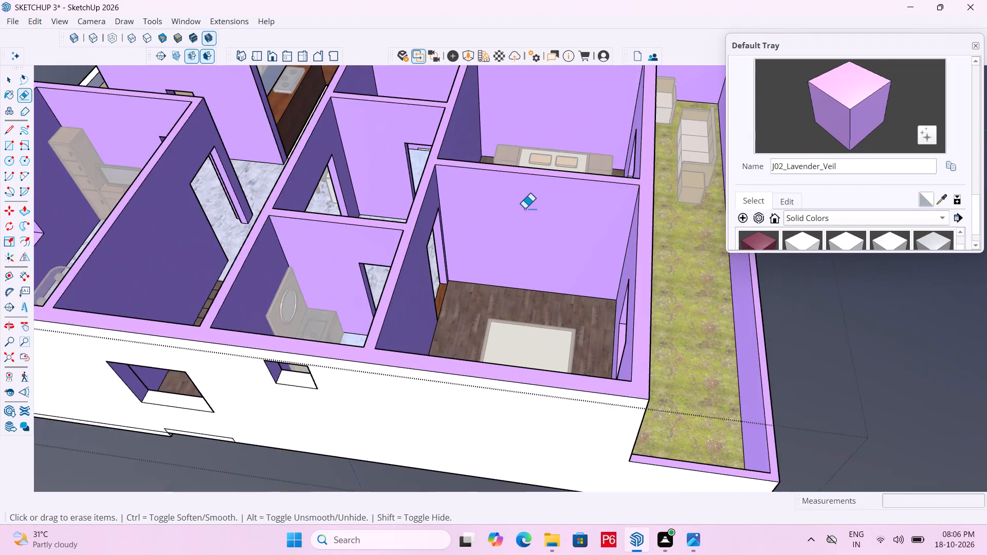
{"action": "scroll", "coordinate": [530, 216], "scroll_direction": "down", "scroll_amount": 5}
{"action": "middle_click_drag", "start_coordinate": [547, 236], "coordinate": [477, 235]}
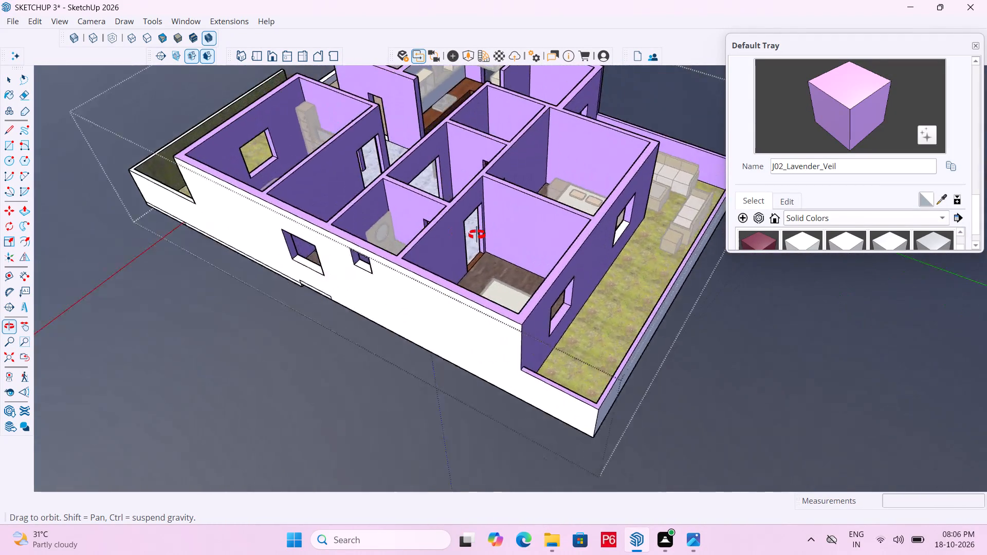
{"action": "middle_click_drag", "start_coordinate": [477, 235], "coordinate": [622, 230]}
{"action": "middle_click_drag", "start_coordinate": [285, 222], "coordinate": [470, 199]}
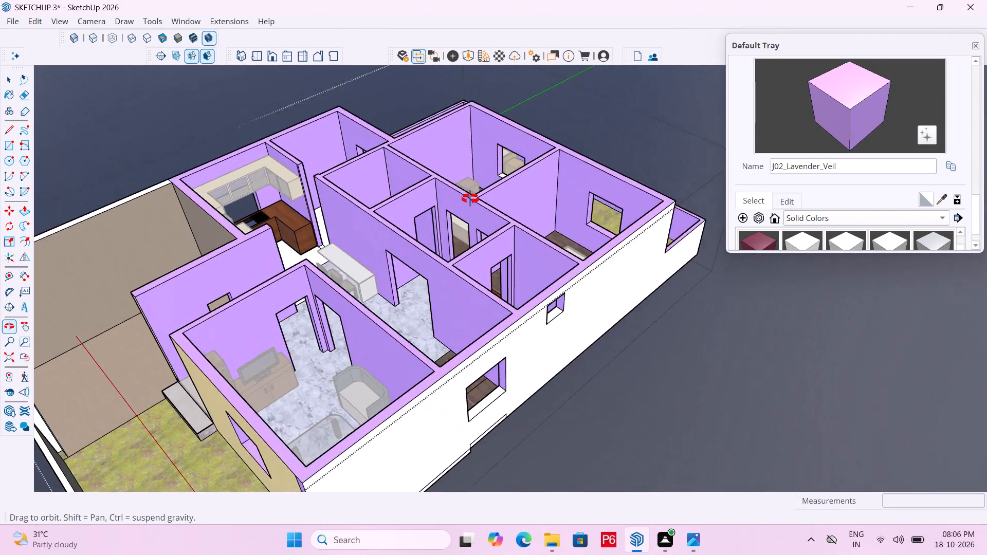
{"action": "middle_click_drag", "start_coordinate": [470, 199], "coordinate": [295, 247]}
{"action": "scroll", "coordinate": [311, 237], "scroll_direction": "up", "scroll_amount": 4}
{"action": "scroll", "coordinate": [296, 165], "scroll_direction": "up", "scroll_amount": 5}
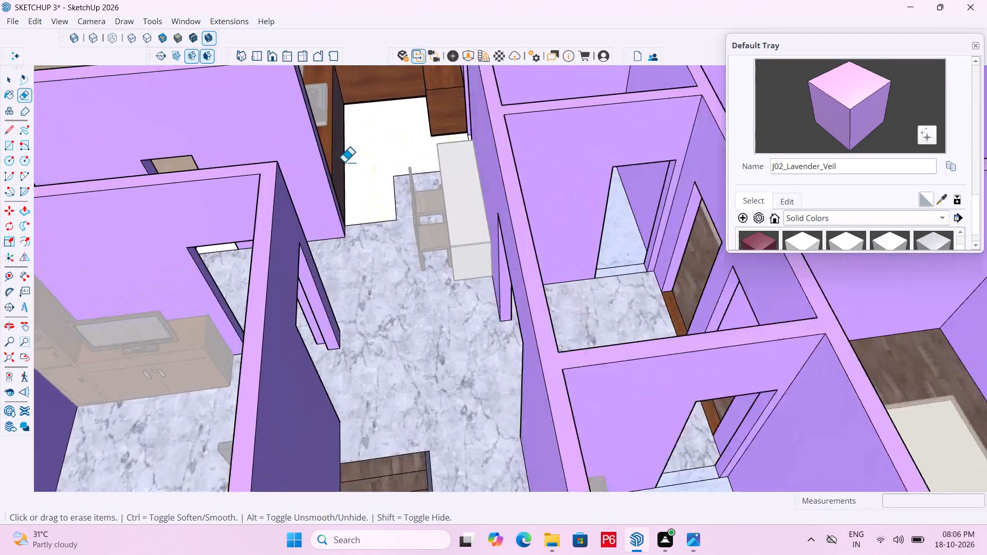
{"action": "scroll", "coordinate": [344, 162], "scroll_direction": "up", "scroll_amount": 1}
{"action": "scroll", "coordinate": [437, 185], "scroll_direction": "down", "scroll_amount": 7}
{"action": "middle_click_drag", "start_coordinate": [376, 262], "coordinate": [455, 231]}
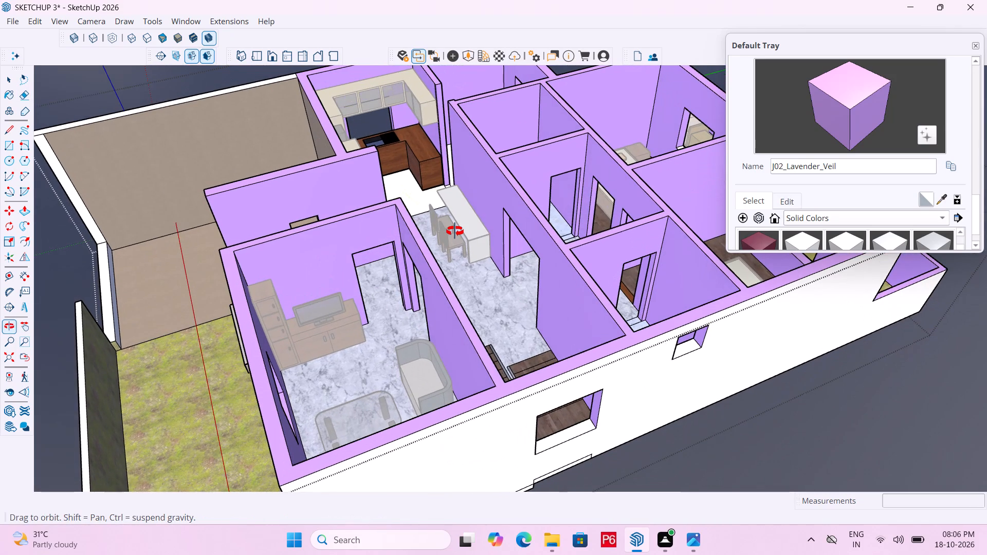
{"action": "middle_click_drag", "start_coordinate": [455, 231], "coordinate": [522, 266]}
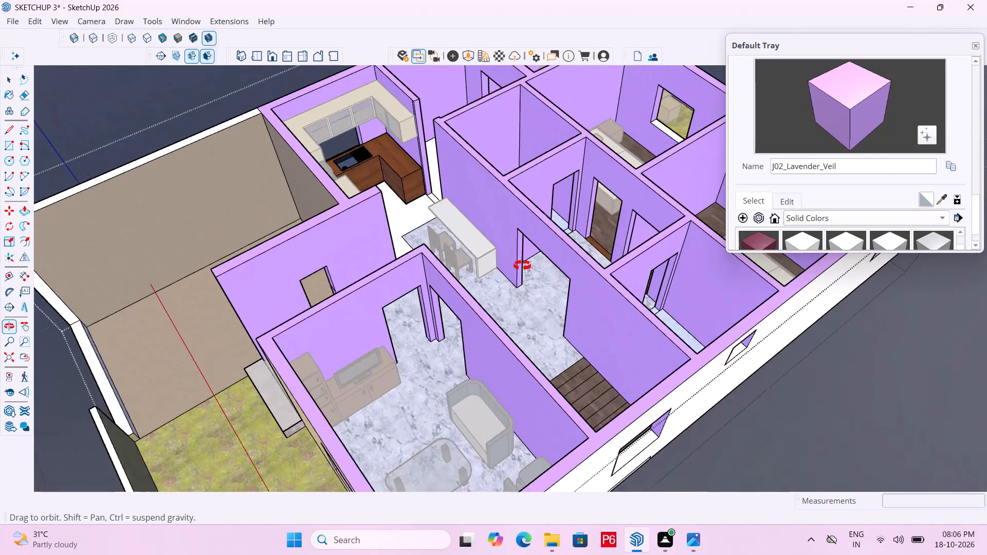
{"action": "middle_click_drag", "start_coordinate": [522, 266], "coordinate": [524, 266]}
{"action": "scroll", "coordinate": [342, 260], "scroll_direction": "down", "scroll_amount": 6}
{"action": "scroll", "coordinate": [409, 281], "scroll_direction": "down", "scroll_amount": 4}
{"action": "middle_click_drag", "start_coordinate": [411, 293], "coordinate": [491, 317]}
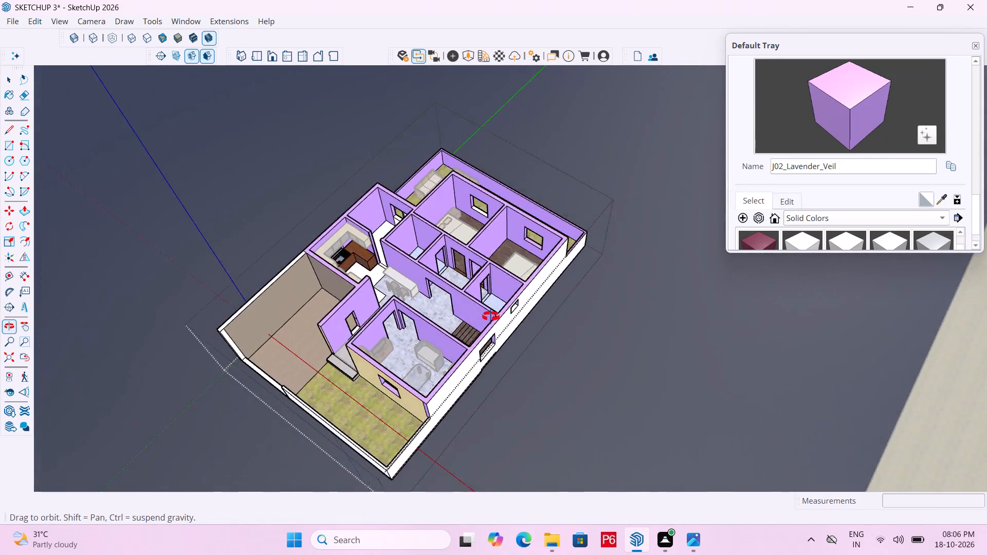
{"action": "middle_click_drag", "start_coordinate": [491, 317], "coordinate": [684, 348]}
{"action": "middle_click_drag", "start_coordinate": [476, 354], "coordinate": [699, 341]}
{"action": "scroll", "coordinate": [627, 379], "scroll_direction": "up", "scroll_amount": 4}
{"action": "middle_click_drag", "start_coordinate": [469, 355], "coordinate": [582, 360]}
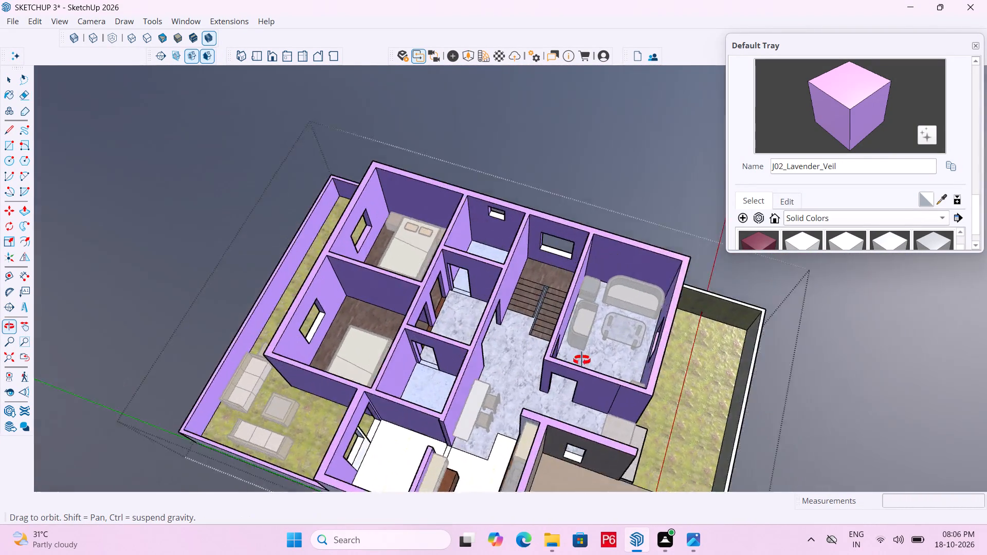
{"action": "middle_click_drag", "start_coordinate": [582, 360], "coordinate": [677, 342]}
{"action": "scroll", "coordinate": [650, 358], "scroll_direction": "up", "scroll_amount": 1}
{"action": "scroll", "coordinate": [583, 297], "scroll_direction": "up", "scroll_amount": 6}
Save the model.
{"action": "key", "text": "space"}
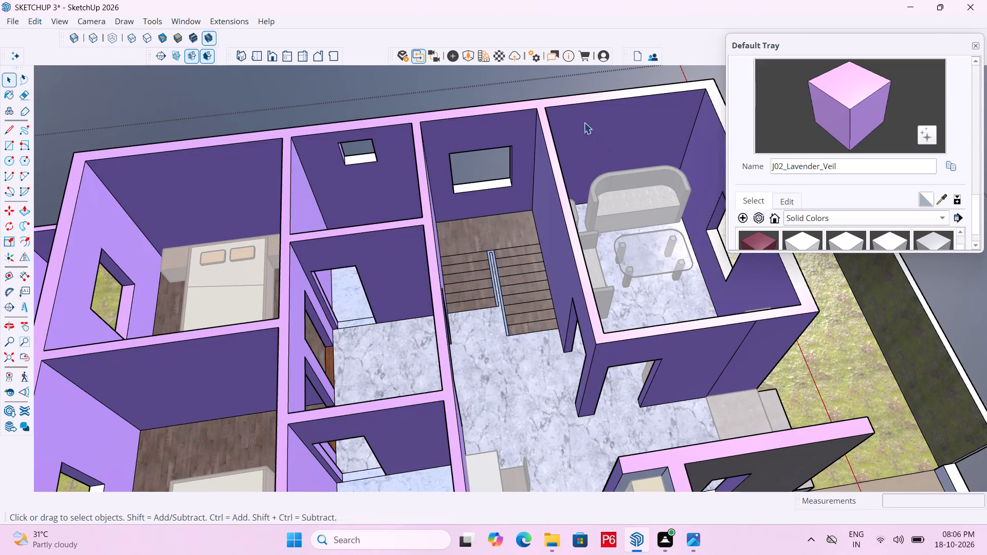
{"action": "key", "text": "ctrl+s"}
{"action": "key", "text": "ctrl+s"}
{"action": "key", "text": "ctrl+s"}
{"action": "key", "text": "ctrl+s"}
{"action": "key", "text": "ctrl+s"}
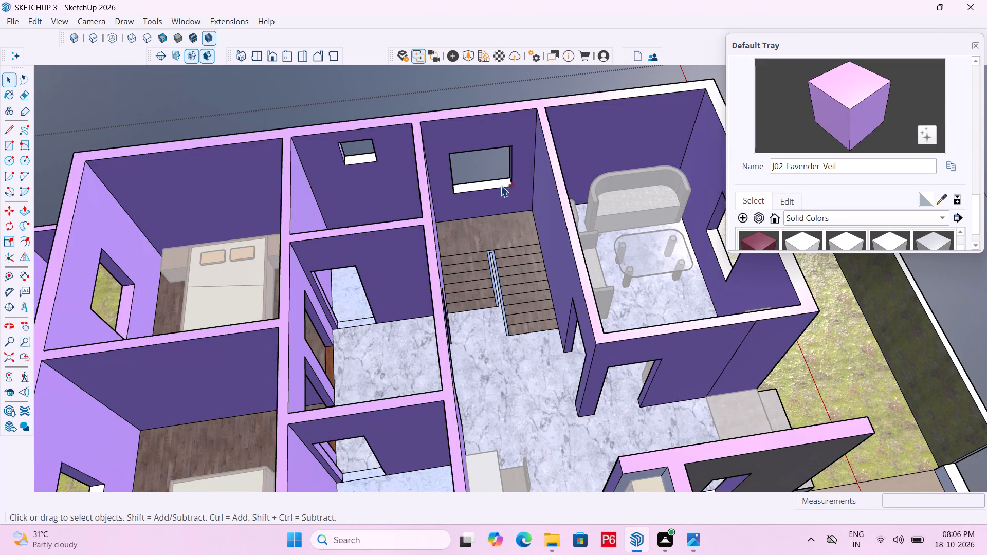
{"action": "key", "text": "ctrl+s"}
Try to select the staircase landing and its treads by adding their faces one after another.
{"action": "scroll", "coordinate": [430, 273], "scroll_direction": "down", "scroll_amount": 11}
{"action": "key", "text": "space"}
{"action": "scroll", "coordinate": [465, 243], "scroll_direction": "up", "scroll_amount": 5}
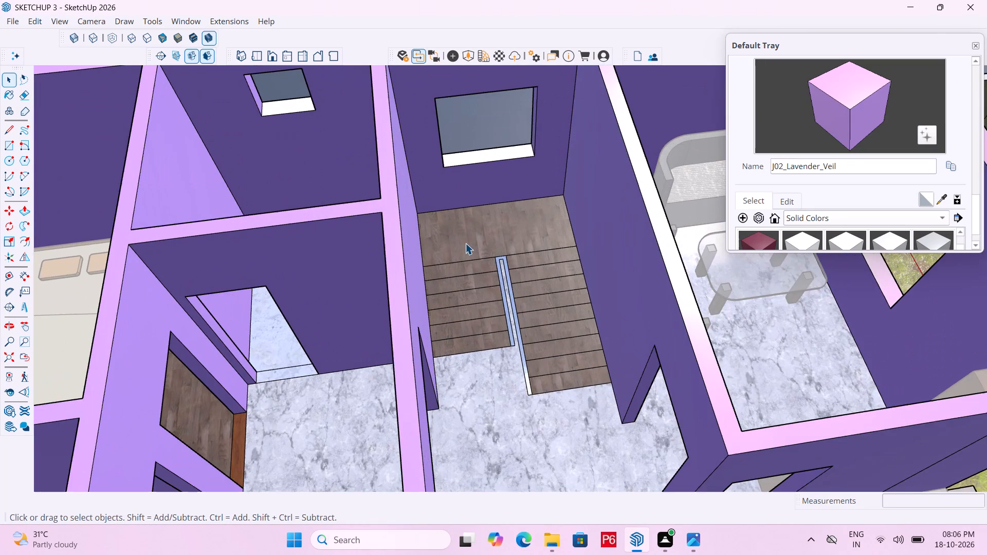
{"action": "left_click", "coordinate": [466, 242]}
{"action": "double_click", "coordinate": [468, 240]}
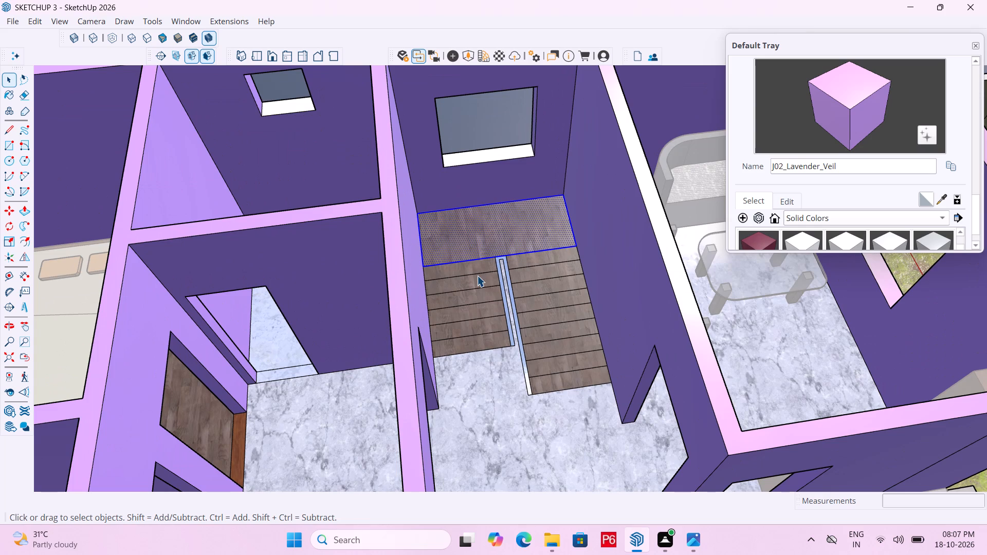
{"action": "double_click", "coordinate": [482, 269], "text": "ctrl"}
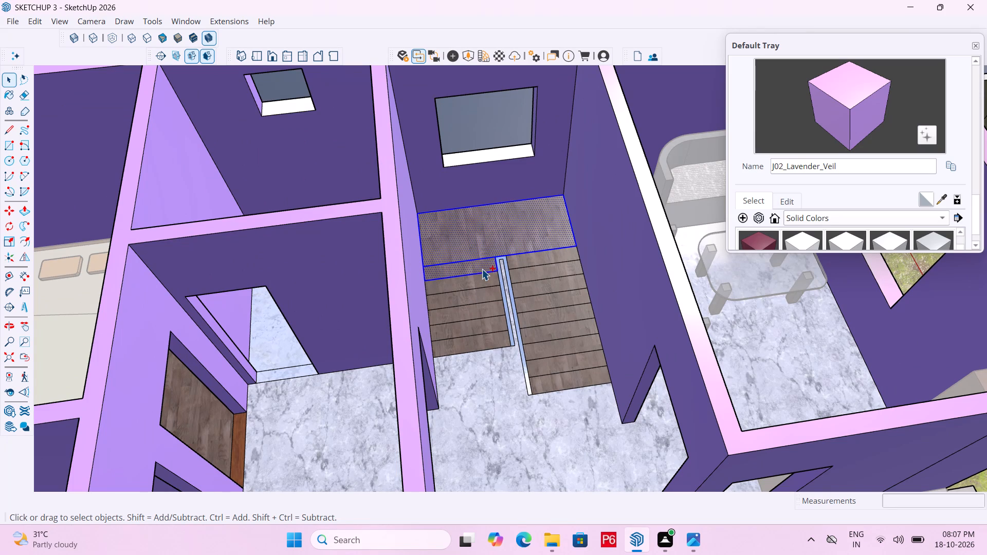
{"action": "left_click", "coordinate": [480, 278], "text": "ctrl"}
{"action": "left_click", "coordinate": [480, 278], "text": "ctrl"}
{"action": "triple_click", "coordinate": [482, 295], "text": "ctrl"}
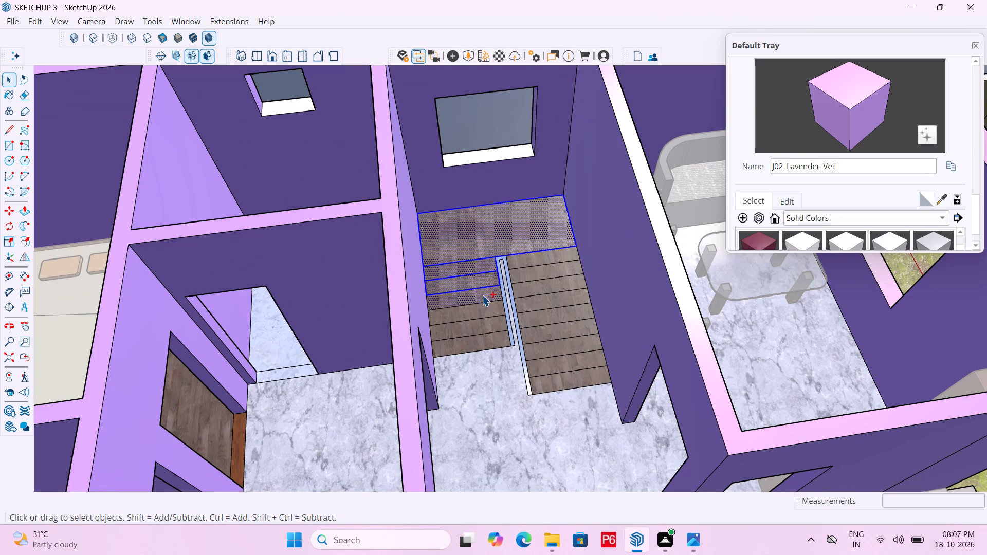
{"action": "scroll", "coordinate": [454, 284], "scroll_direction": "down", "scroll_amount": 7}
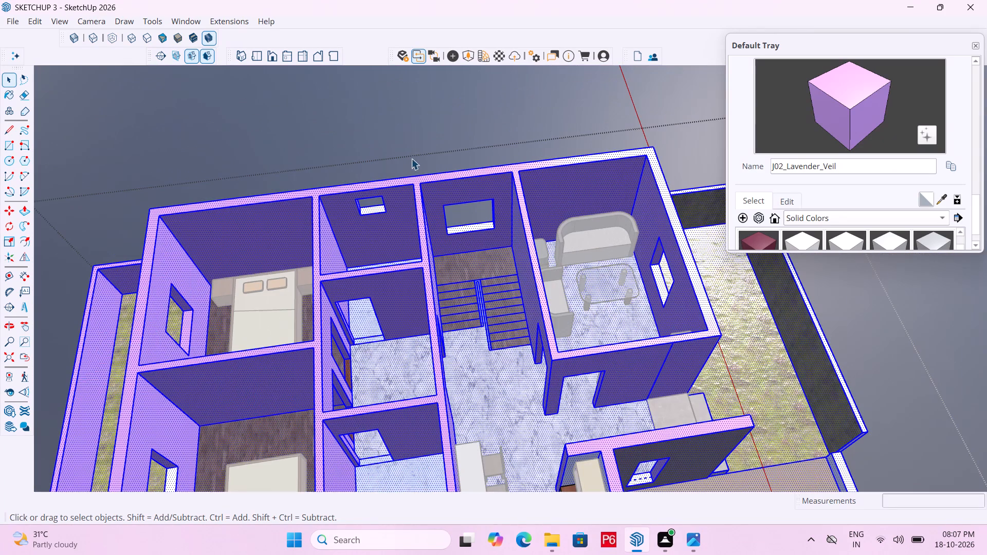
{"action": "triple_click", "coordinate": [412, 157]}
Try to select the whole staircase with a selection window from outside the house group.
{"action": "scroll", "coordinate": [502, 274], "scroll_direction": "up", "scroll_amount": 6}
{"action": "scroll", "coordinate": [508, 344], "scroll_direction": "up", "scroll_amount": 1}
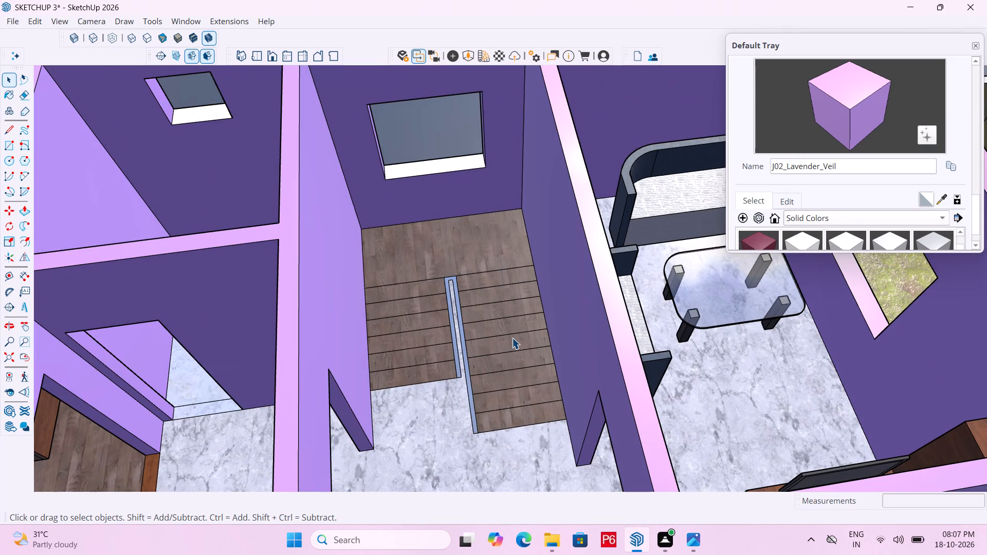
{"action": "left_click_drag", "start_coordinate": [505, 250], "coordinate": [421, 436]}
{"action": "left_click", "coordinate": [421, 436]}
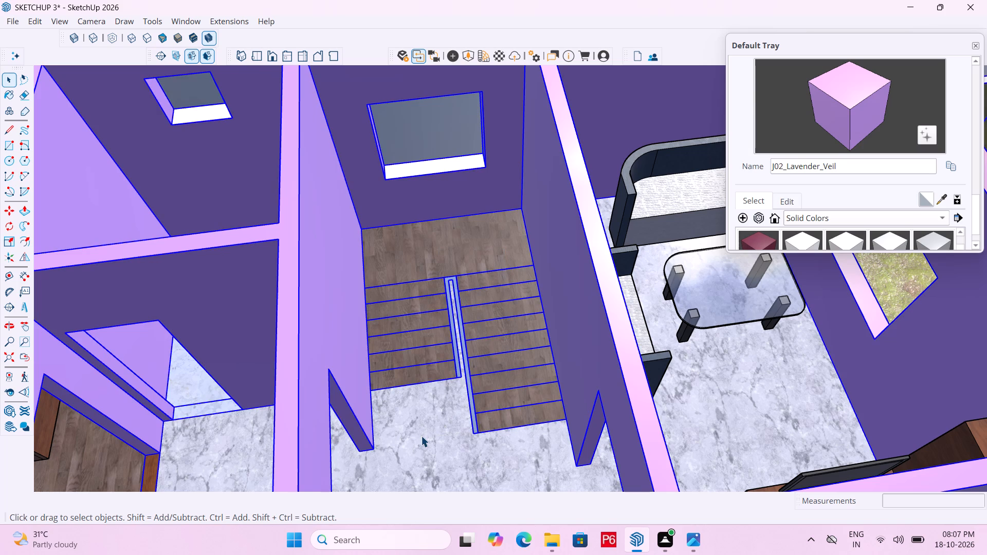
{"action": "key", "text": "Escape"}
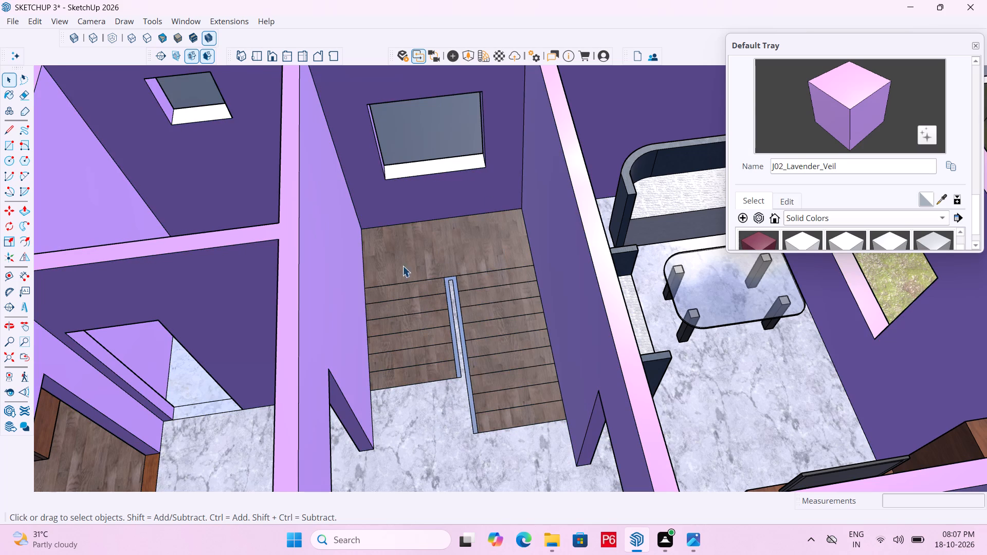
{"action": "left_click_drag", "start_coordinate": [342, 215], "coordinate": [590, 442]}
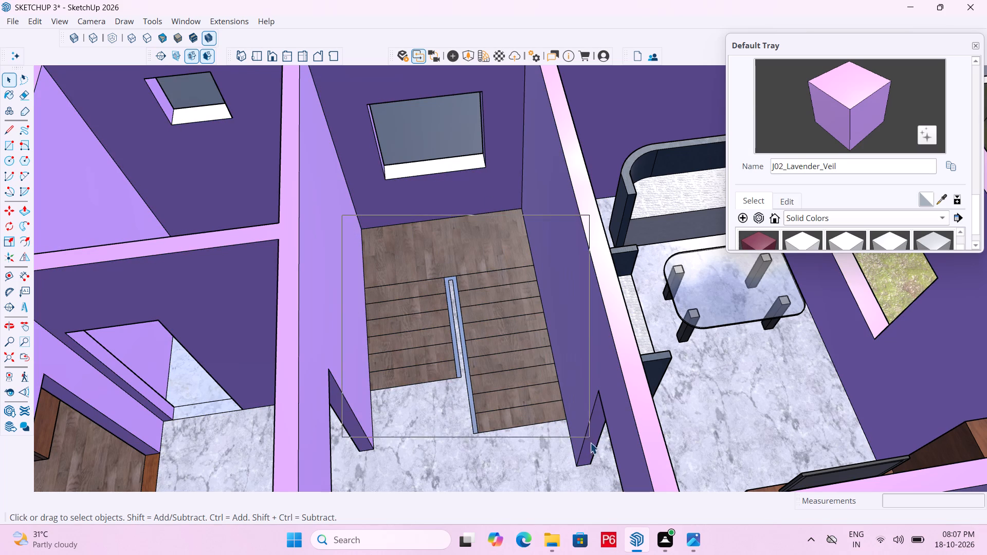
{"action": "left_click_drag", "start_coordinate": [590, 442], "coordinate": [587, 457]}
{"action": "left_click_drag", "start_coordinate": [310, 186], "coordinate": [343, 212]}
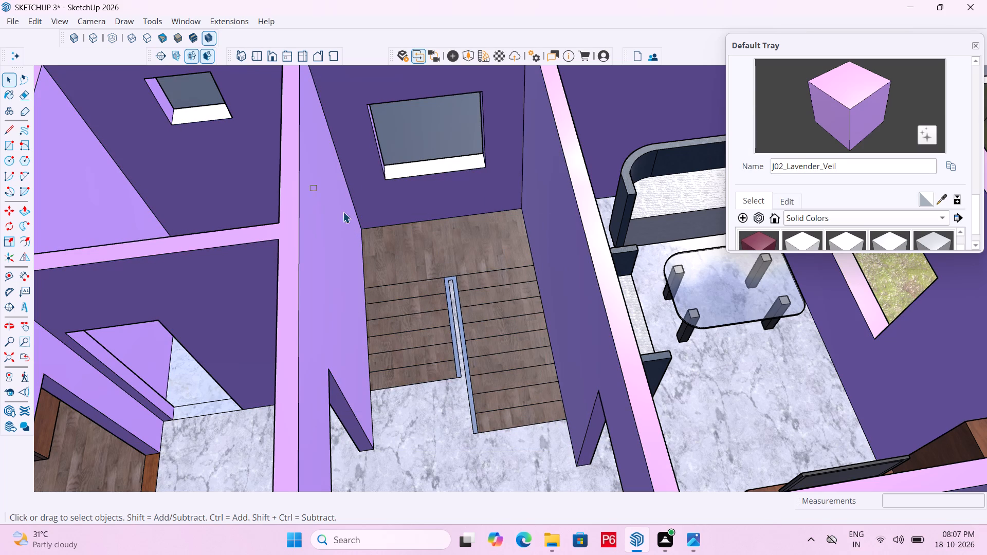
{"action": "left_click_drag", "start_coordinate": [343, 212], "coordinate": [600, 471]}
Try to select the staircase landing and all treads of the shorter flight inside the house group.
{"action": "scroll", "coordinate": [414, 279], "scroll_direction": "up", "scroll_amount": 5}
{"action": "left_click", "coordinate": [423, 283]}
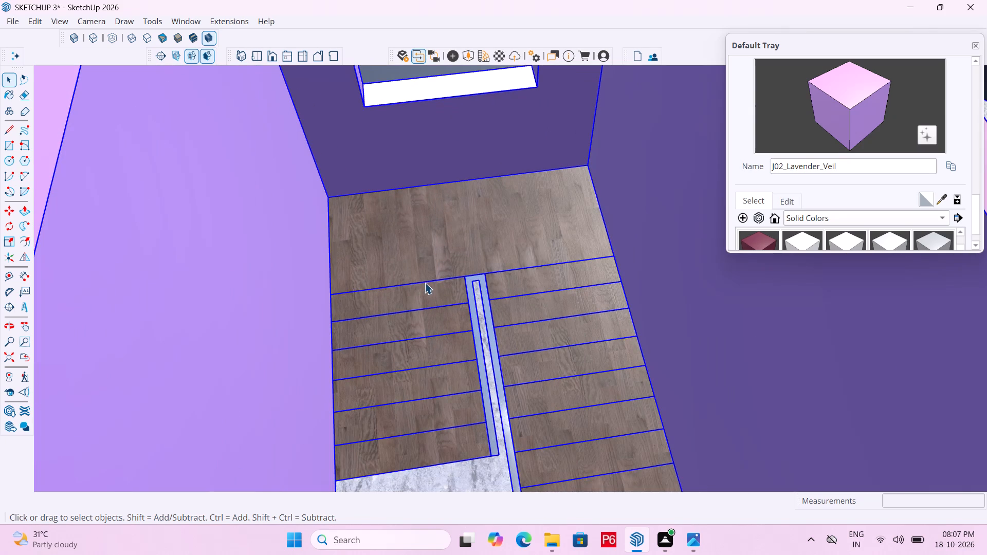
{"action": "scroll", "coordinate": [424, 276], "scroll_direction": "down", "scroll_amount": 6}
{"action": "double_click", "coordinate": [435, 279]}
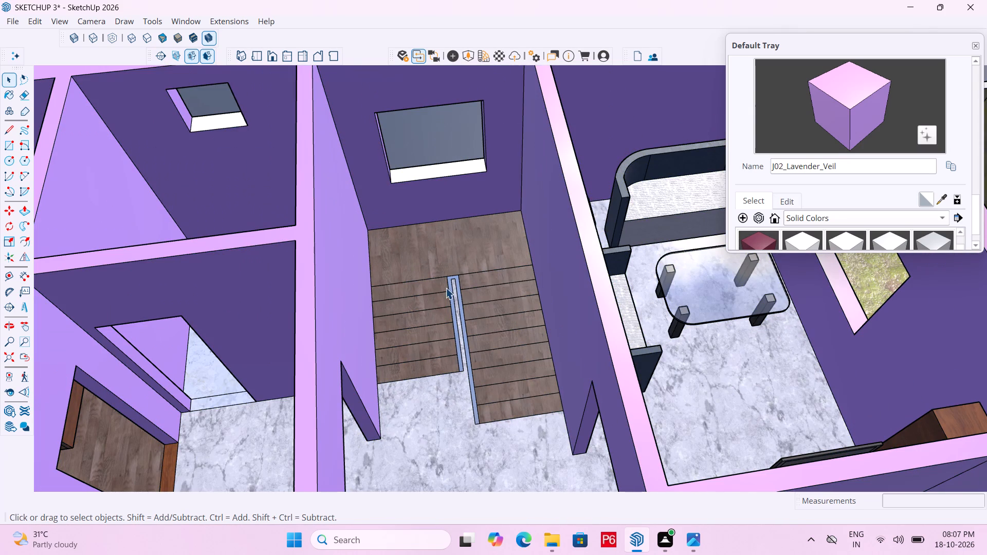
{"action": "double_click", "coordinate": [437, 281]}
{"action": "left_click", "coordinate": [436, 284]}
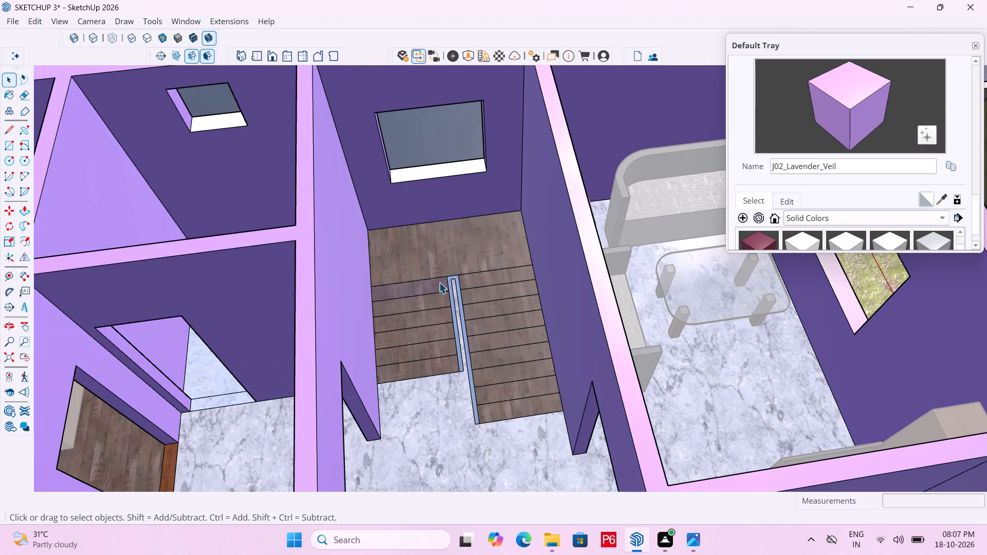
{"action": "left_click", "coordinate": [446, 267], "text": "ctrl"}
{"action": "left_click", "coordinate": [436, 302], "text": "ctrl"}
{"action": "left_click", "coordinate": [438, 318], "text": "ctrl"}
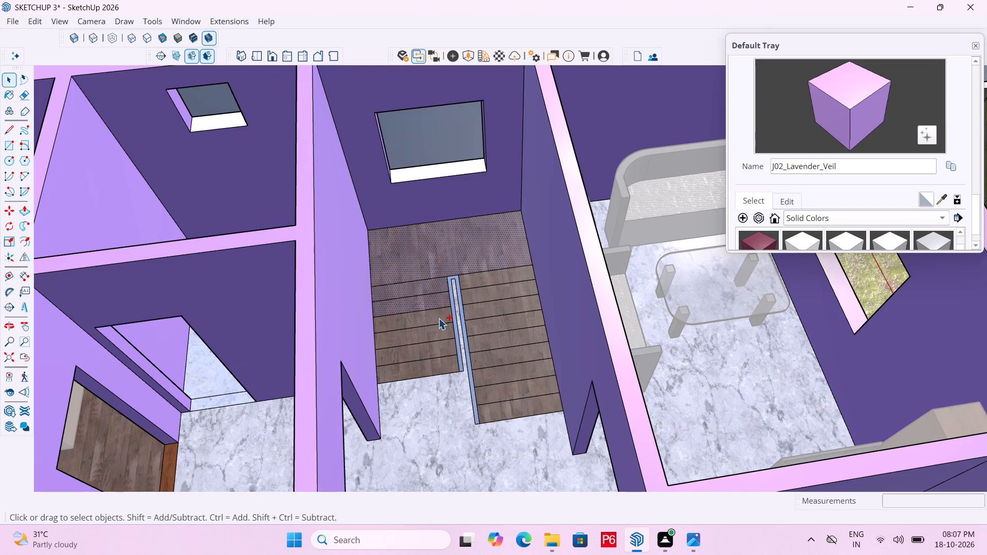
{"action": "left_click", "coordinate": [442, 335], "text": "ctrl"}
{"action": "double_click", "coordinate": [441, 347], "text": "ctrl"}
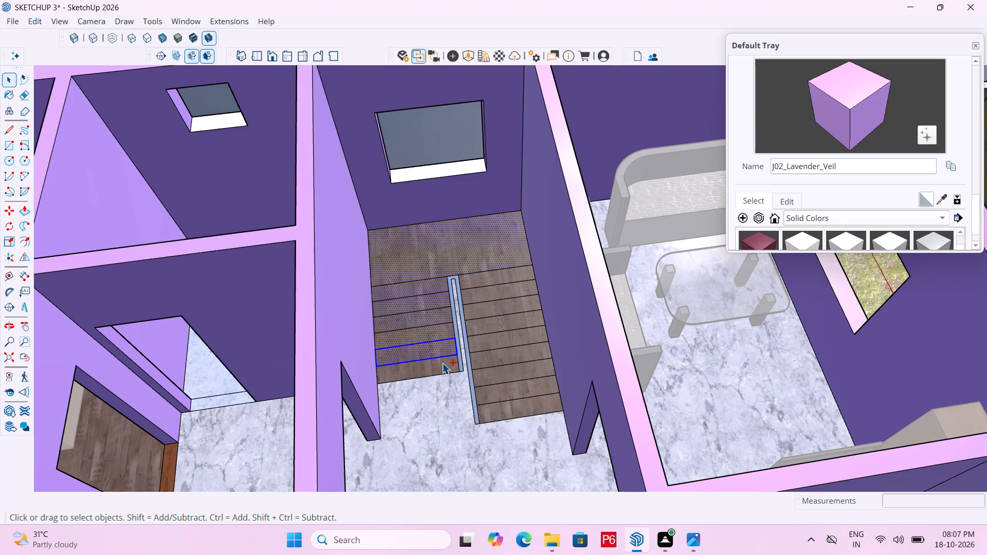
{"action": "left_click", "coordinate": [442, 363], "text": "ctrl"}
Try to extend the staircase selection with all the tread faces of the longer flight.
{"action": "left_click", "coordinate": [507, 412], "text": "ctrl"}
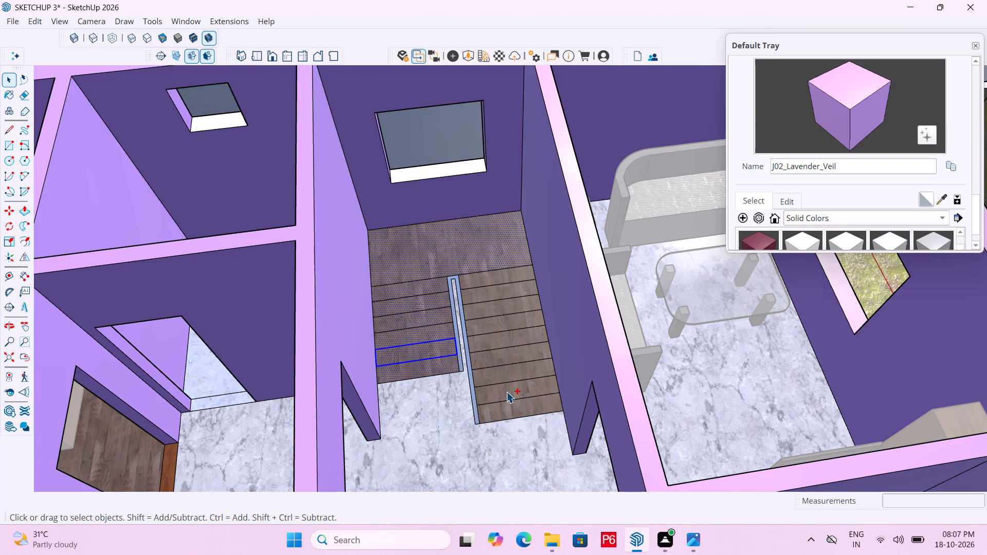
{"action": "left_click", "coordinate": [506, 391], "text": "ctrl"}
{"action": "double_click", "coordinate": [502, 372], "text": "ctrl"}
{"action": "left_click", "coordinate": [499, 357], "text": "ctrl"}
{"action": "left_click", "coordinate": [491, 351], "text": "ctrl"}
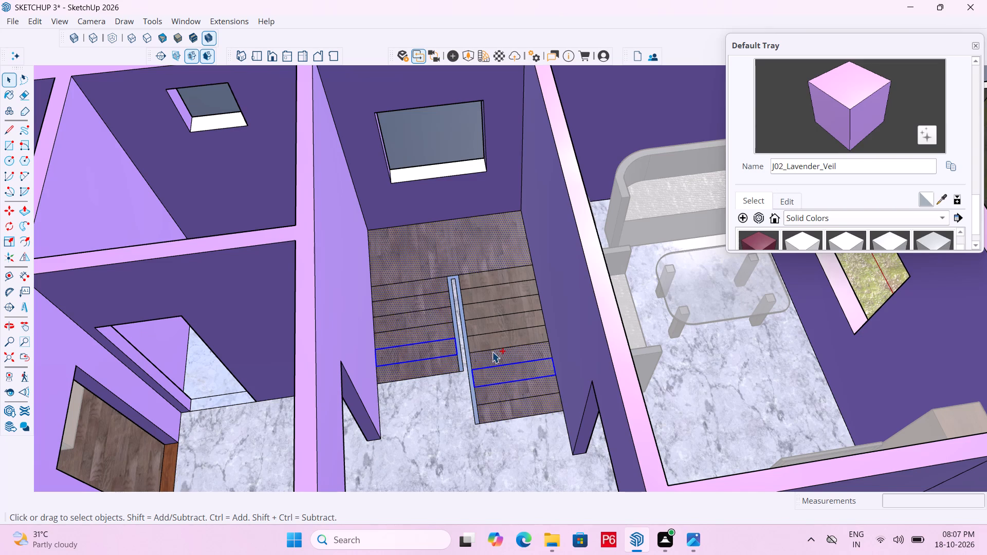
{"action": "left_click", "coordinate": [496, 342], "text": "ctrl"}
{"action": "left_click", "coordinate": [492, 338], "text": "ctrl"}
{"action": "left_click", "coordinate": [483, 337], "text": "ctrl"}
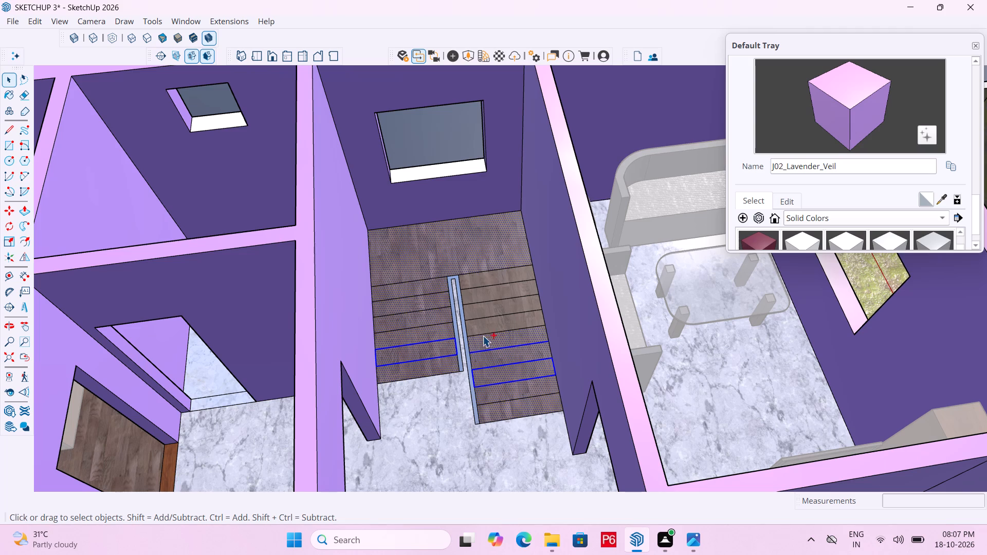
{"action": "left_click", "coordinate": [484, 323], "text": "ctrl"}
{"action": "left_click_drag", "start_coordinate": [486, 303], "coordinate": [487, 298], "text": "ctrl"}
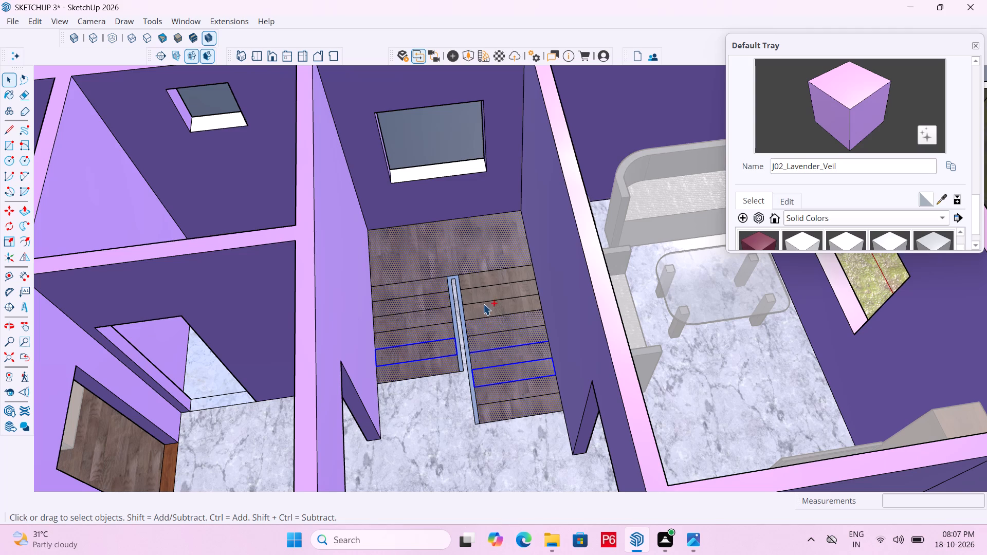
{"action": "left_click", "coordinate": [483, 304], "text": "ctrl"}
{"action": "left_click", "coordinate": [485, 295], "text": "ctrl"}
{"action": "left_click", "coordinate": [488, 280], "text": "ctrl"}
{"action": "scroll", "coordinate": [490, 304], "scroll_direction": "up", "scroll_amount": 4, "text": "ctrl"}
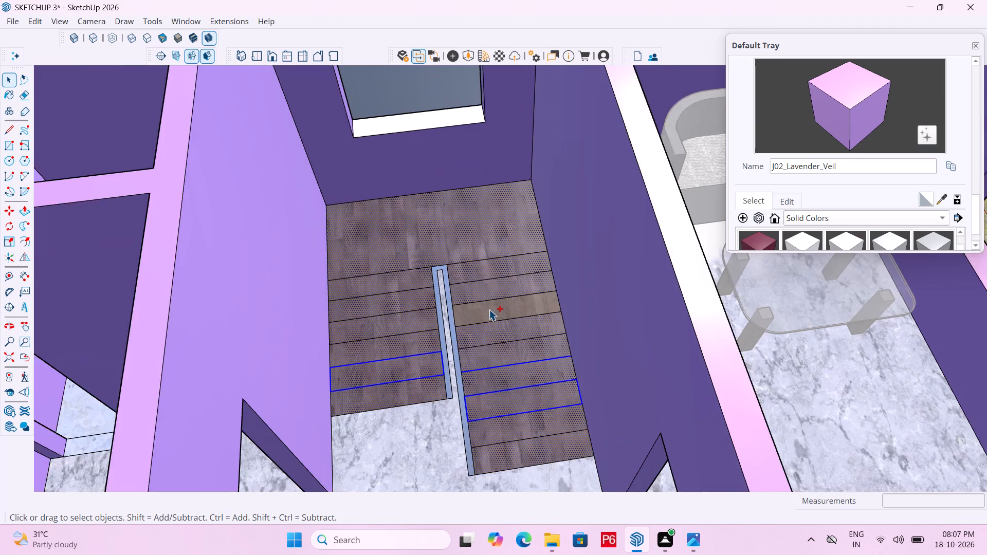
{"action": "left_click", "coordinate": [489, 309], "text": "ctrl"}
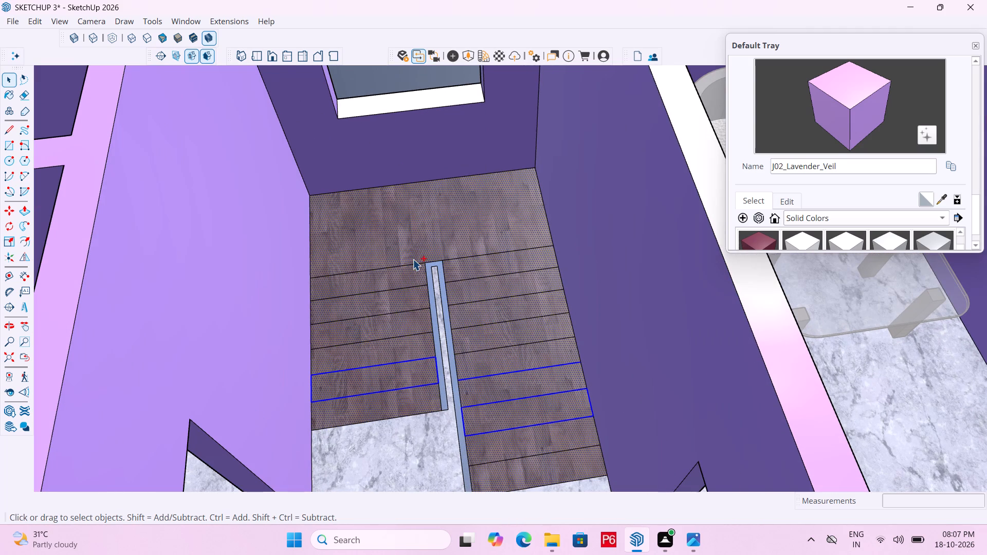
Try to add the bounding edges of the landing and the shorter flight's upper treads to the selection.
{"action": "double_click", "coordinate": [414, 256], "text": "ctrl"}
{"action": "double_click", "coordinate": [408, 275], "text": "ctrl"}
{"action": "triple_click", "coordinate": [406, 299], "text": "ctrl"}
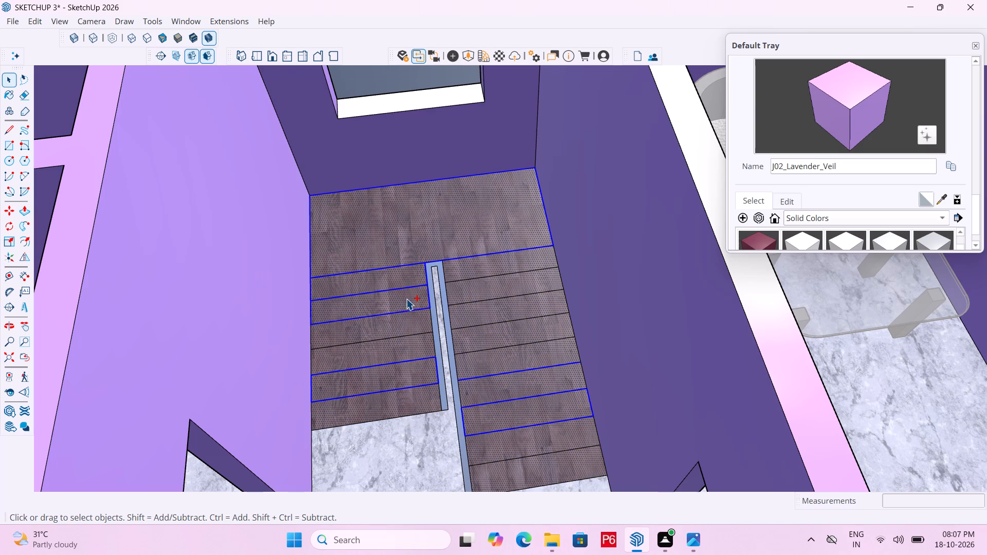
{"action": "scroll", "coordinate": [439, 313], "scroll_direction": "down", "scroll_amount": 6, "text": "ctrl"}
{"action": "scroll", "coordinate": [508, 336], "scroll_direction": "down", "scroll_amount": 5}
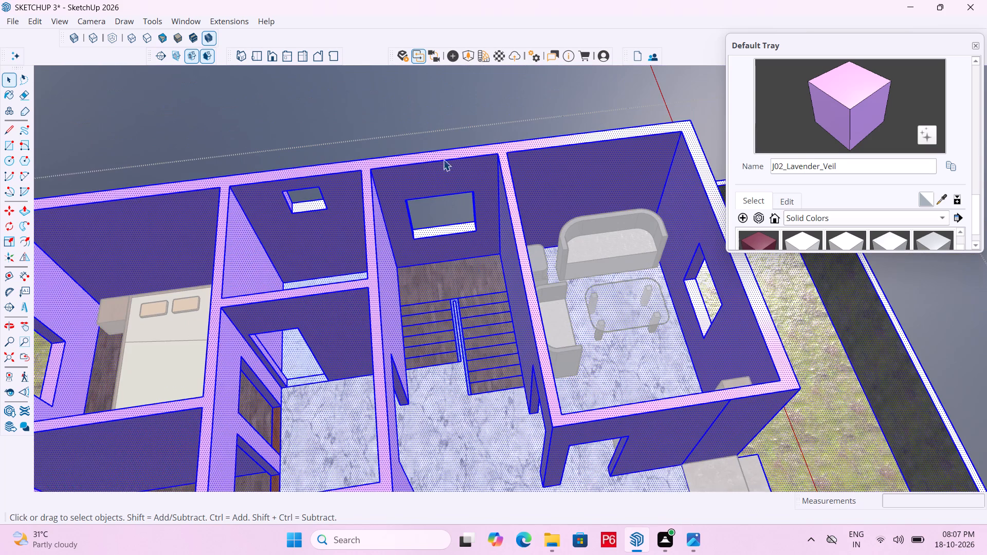
Reopen the house group and select the landing with its edges plus the shorter flight's tread faces.
{"action": "double_click", "coordinate": [465, 136]}
{"action": "scroll", "coordinate": [440, 264], "scroll_direction": "up", "scroll_amount": 5}
{"action": "double_click", "coordinate": [490, 302]}
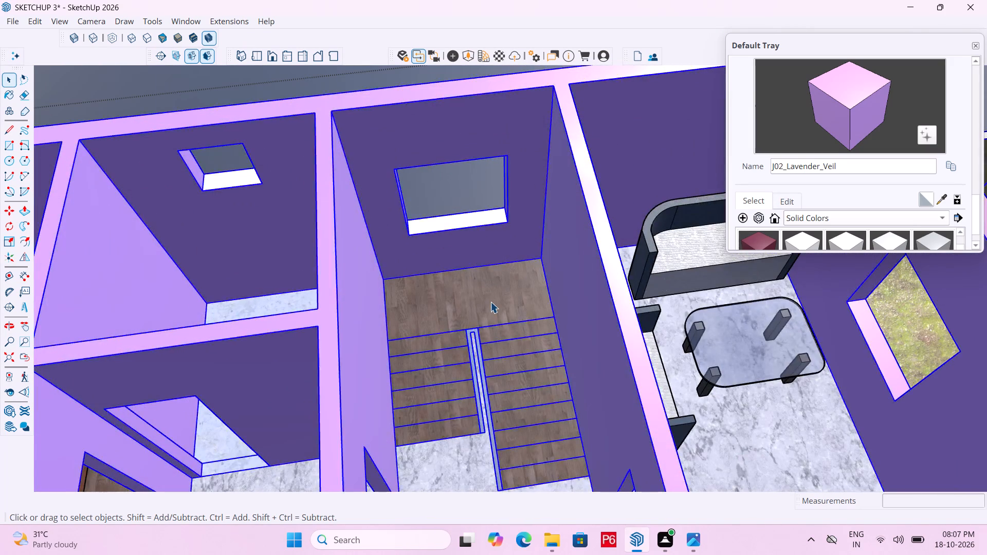
{"action": "triple_click", "coordinate": [491, 302]}
{"action": "double_click", "coordinate": [489, 303]}
{"action": "double_click", "coordinate": [471, 303]}
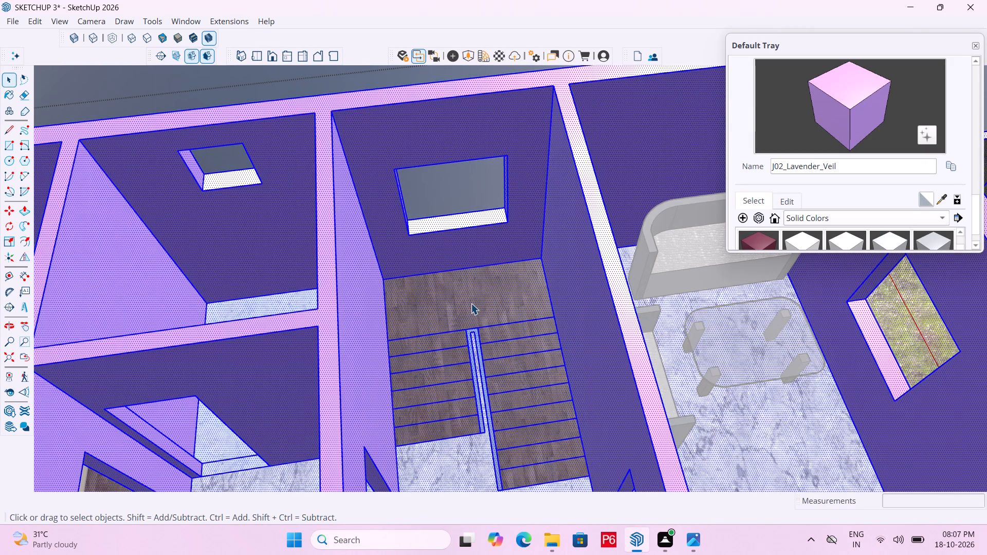
{"action": "double_click", "coordinate": [452, 304]}
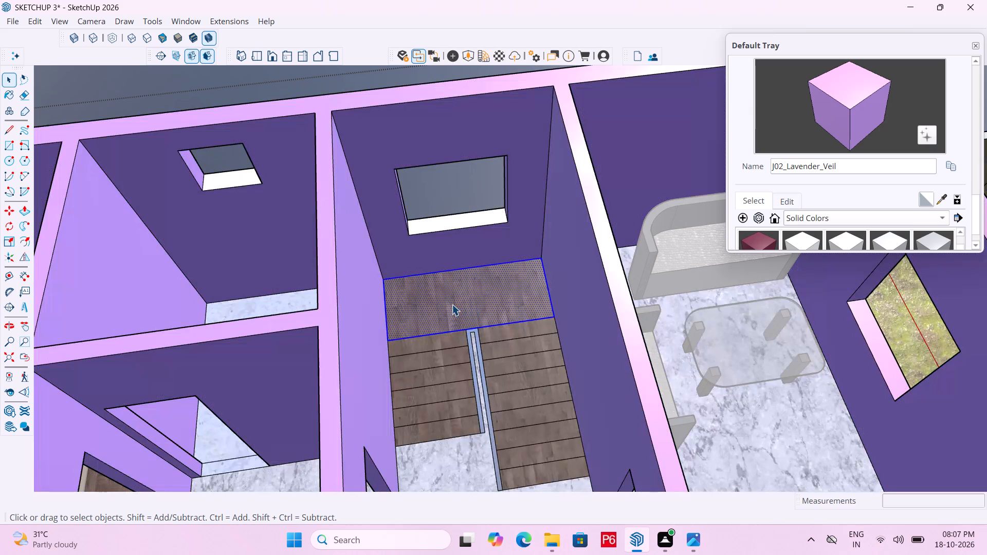
{"action": "left_click", "coordinate": [444, 339], "text": "ctrl"}
{"action": "left_click", "coordinate": [444, 357], "text": "ctrl"}
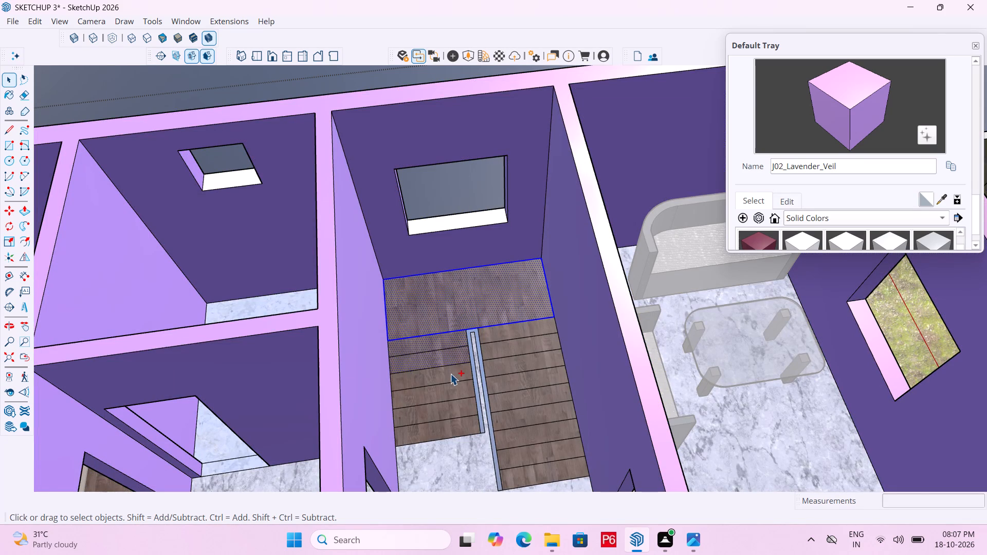
{"action": "left_click", "coordinate": [450, 374], "text": "ctrl"}
{"action": "left_click", "coordinate": [453, 388], "text": "ctrl"}
{"action": "left_click", "coordinate": [462, 406], "text": "ctrl"}
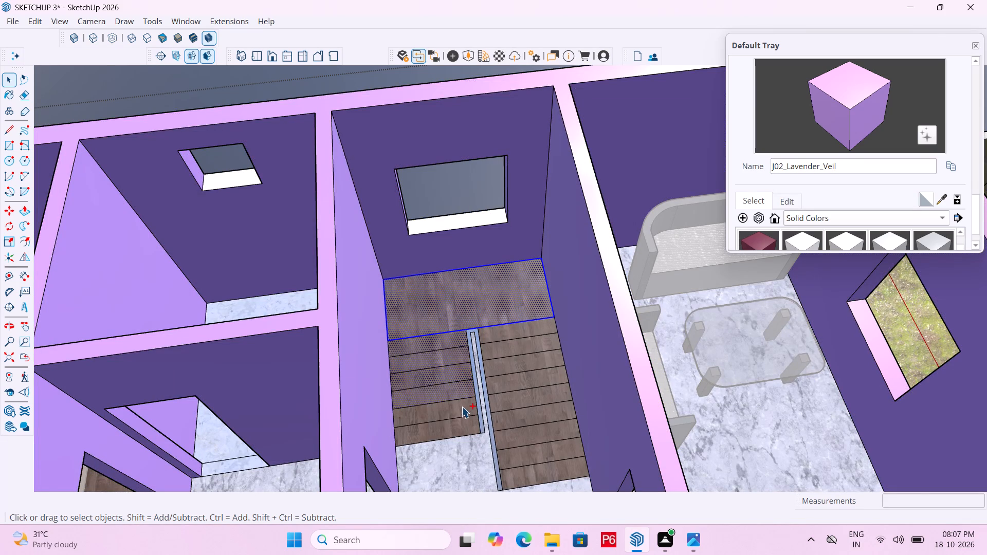
{"action": "left_click", "coordinate": [463, 422], "text": "ctrl"}
Add all the longer flight's treads, with their bounding edges, to the staircase selection.
{"action": "double_click", "coordinate": [544, 468], "text": "ctrl"}
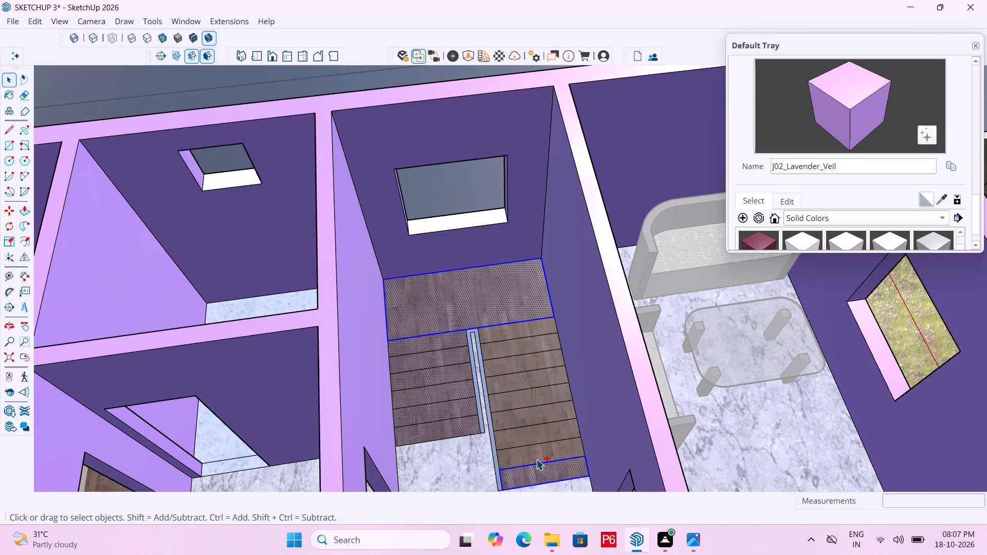
{"action": "left_click", "coordinate": [536, 454], "text": "ctrl"}
{"action": "left_click", "coordinate": [529, 434], "text": "ctrl"}
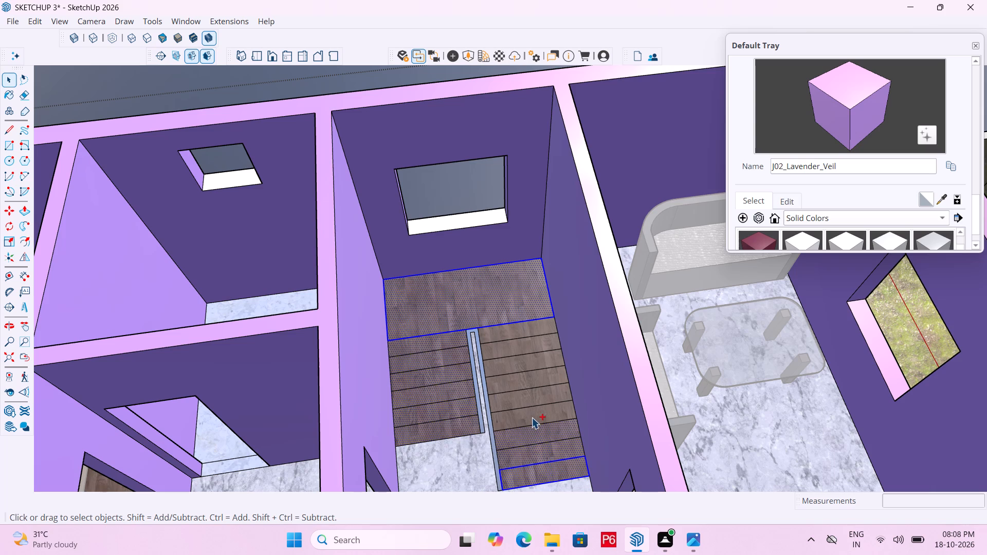
{"action": "double_click", "coordinate": [532, 417], "text": "ctrl"}
{"action": "double_click", "coordinate": [539, 395], "text": "ctrl"}
{"action": "double_click", "coordinate": [533, 379], "text": "ctrl"}
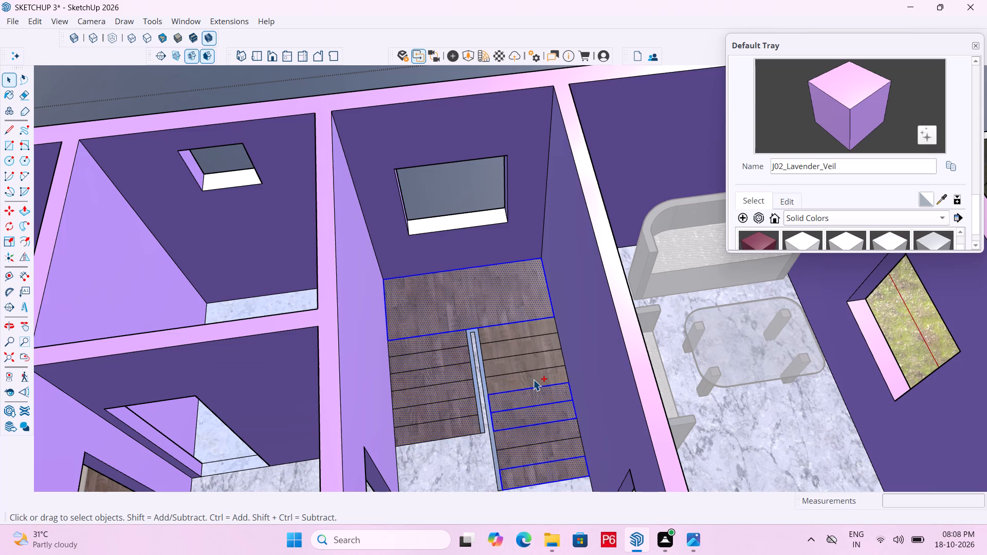
{"action": "left_click", "coordinate": [527, 361], "text": "ctrl"}
{"action": "left_click", "coordinate": [527, 361], "text": "ctrl"}
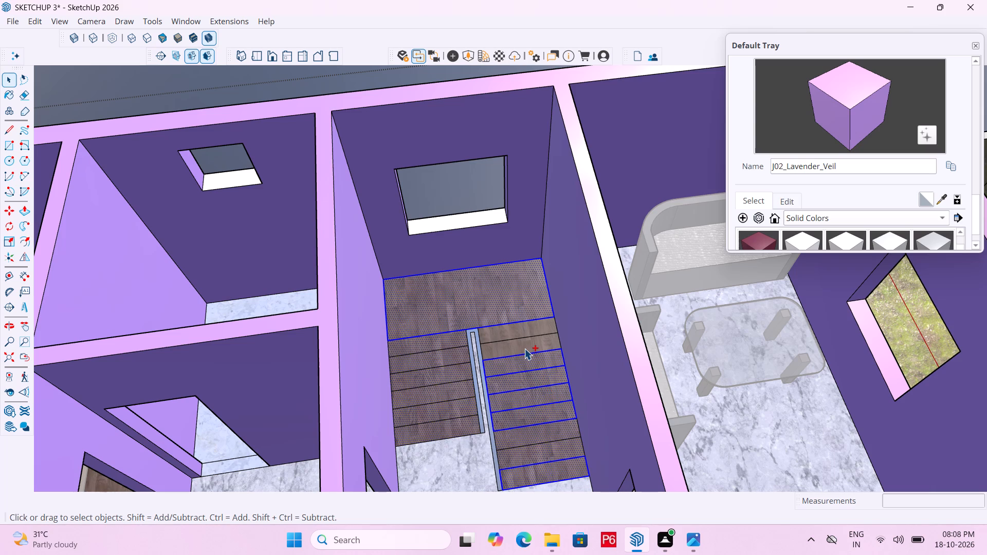
{"action": "left_click", "coordinate": [524, 348], "text": "ctrl"}
{"action": "left_click", "coordinate": [524, 348], "text": "ctrl"}
{"action": "double_click", "coordinate": [524, 327], "text": "ctrl"}
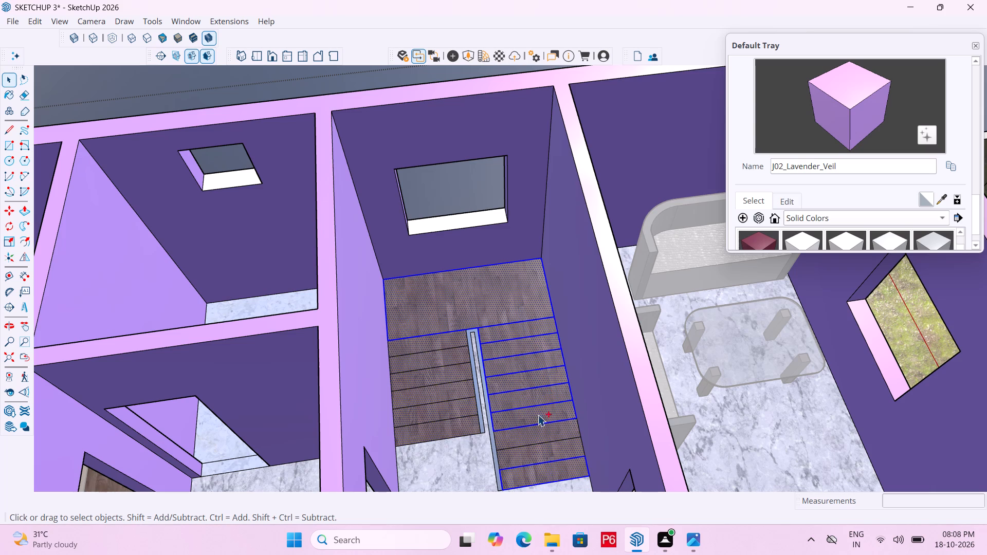
{"action": "double_click", "coordinate": [538, 431], "text": "ctrl"}
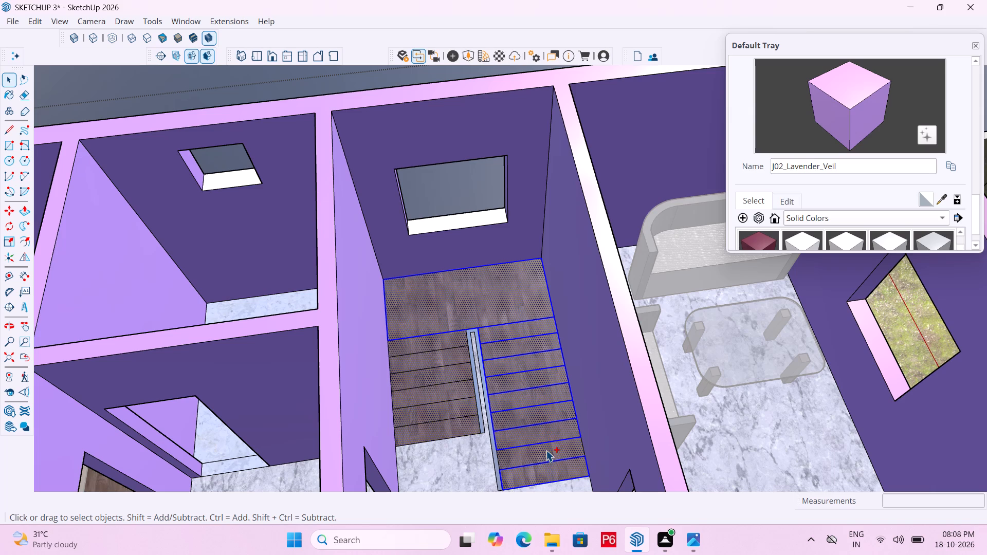
{"action": "double_click", "coordinate": [546, 450], "text": "ctrl"}
Add the bounding edges of the shorter flight's treads to the staircase selection.
{"action": "double_click", "coordinate": [460, 430], "text": "ctrl"}
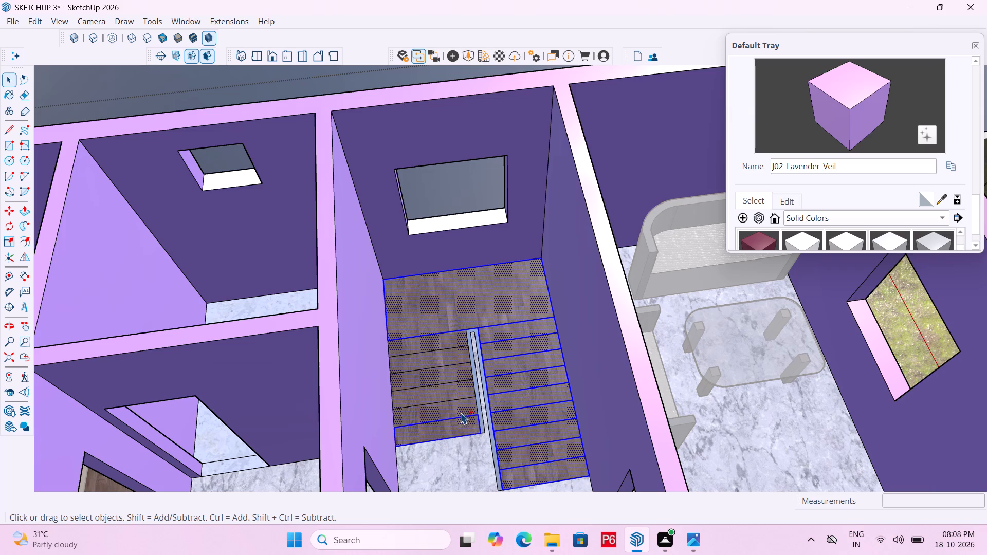
{"action": "double_click", "coordinate": [460, 409], "text": "ctrl"}
{"action": "double_click", "coordinate": [460, 386], "text": "ctrl"}
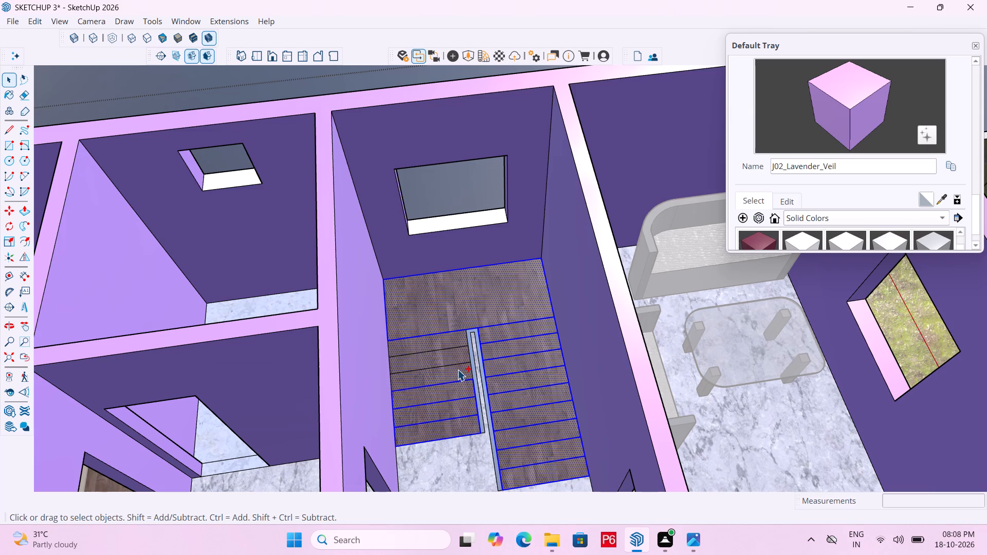
{"action": "double_click", "coordinate": [458, 369], "text": "ctrl"}
{"action": "double_click", "coordinate": [457, 358], "text": "ctrl"}
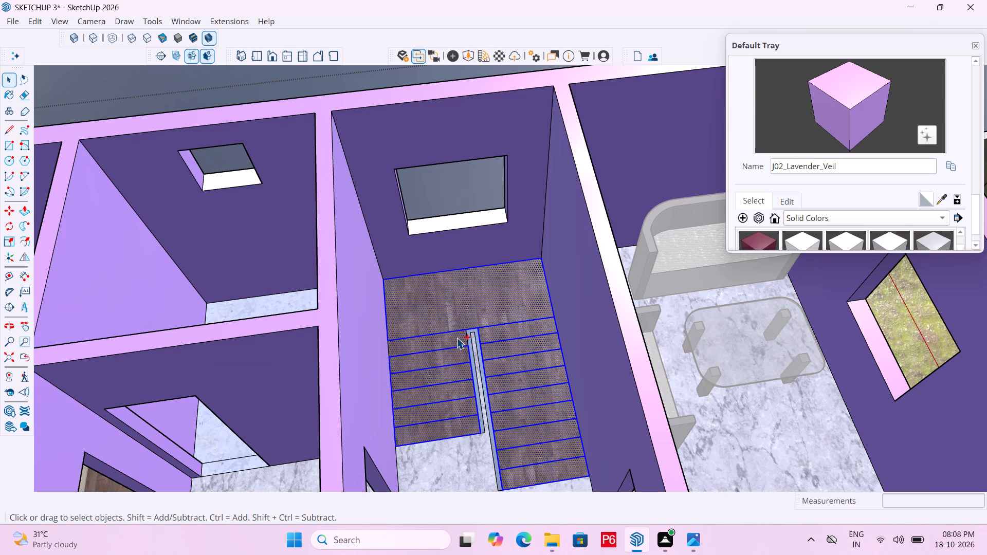
{"action": "double_click", "coordinate": [457, 337], "text": "ctrl"}
Add the narrow strip between the two flights with its edges, and make the selected staircase a group.
{"action": "scroll", "coordinate": [474, 358], "scroll_direction": "up", "scroll_amount": 10, "text": "ctrl"}
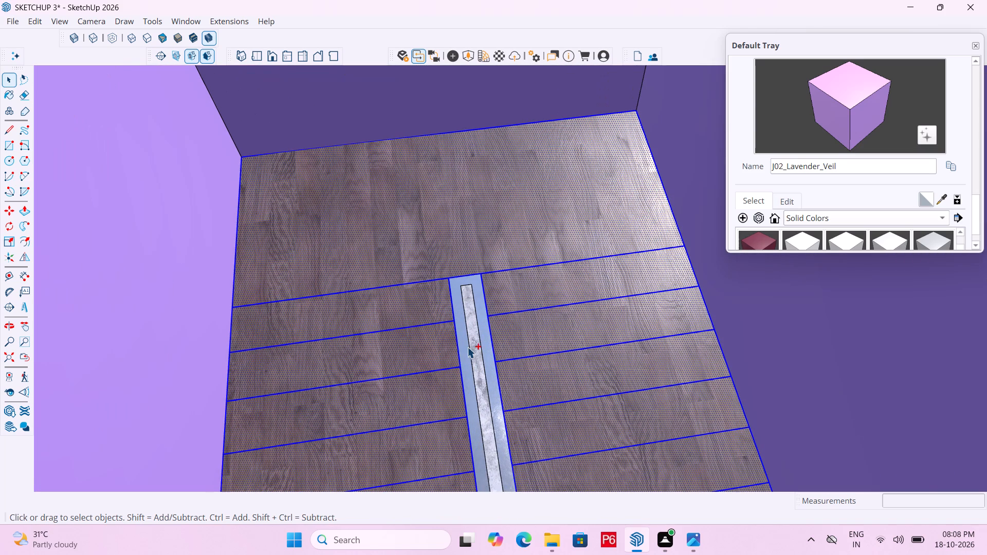
{"action": "double_click", "coordinate": [465, 348], "text": "ctrl"}
{"action": "scroll", "coordinate": [428, 298], "scroll_direction": "down", "scroll_amount": 6, "text": "ctrl"}
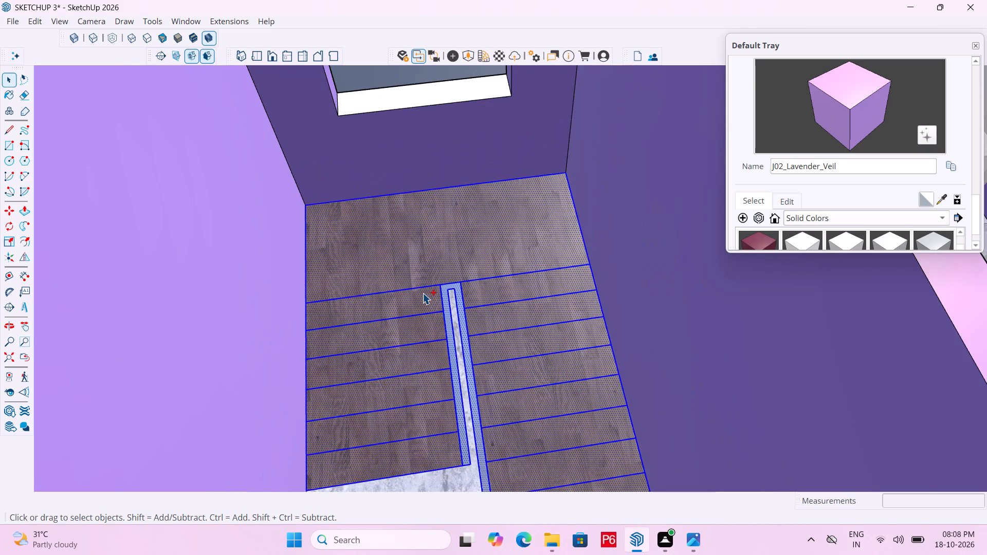
{"action": "scroll", "coordinate": [423, 293], "scroll_direction": "down", "scroll_amount": 5, "text": "ctrl"}
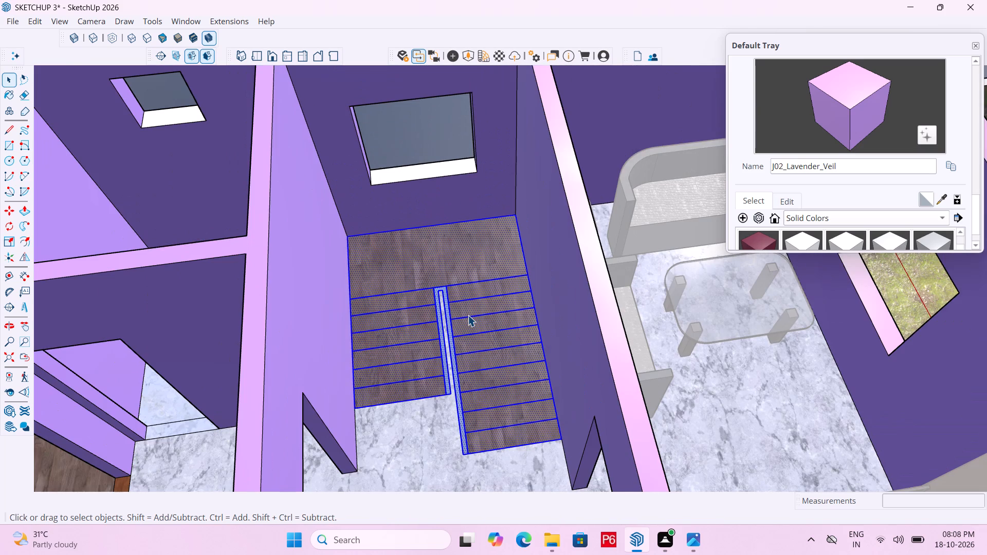
{"action": "right_click", "coordinate": [468, 315]}
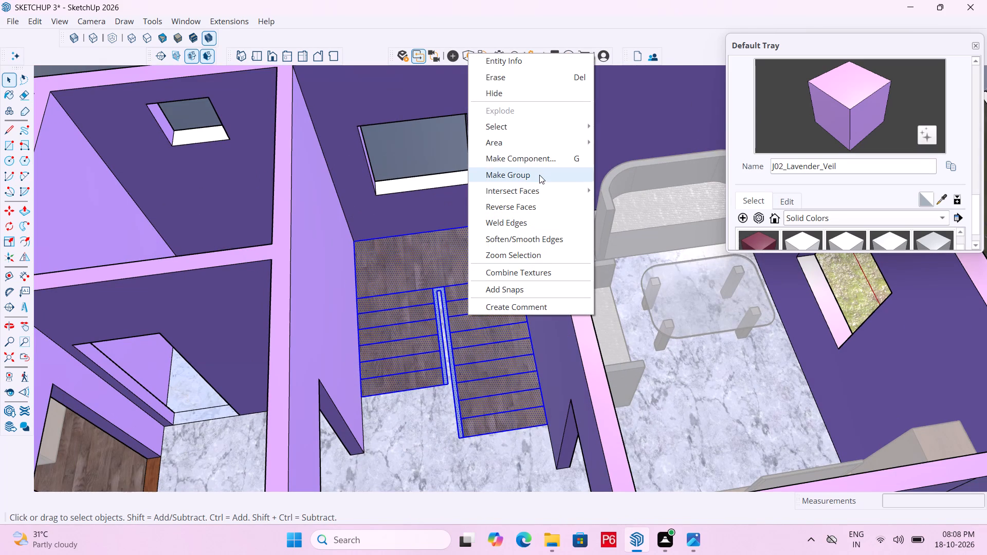
{"action": "left_click", "coordinate": [540, 171]}
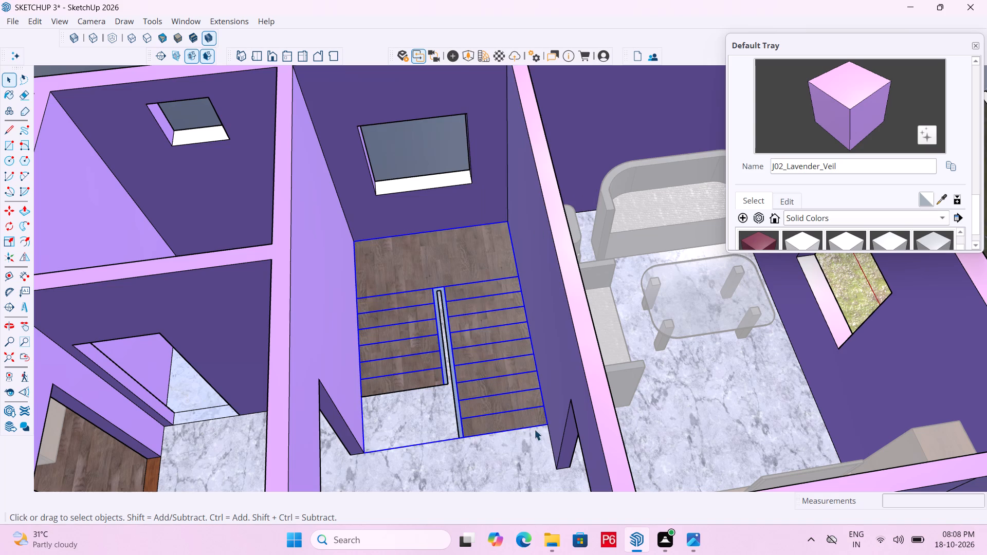
Copy the grouped staircase layout about 108 feet away from the house onto open ground.
{"action": "key", "text": "m"}
{"action": "left_click", "coordinate": [549, 423]}
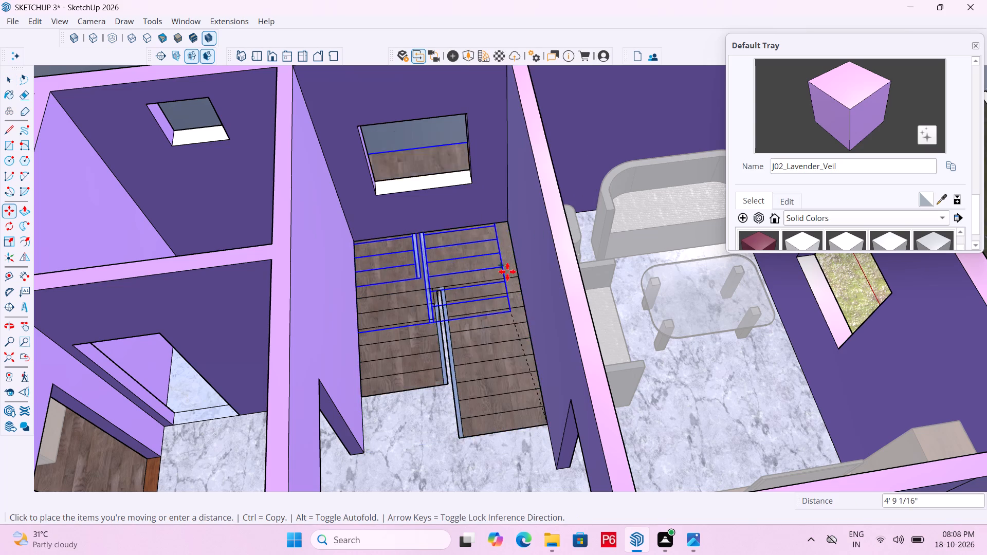
{"action": "scroll", "coordinate": [376, 184], "scroll_direction": "down", "scroll_amount": 7}
{"action": "scroll", "coordinate": [253, 275], "scroll_direction": "down", "scroll_amount": 7}
{"action": "middle_click_drag", "start_coordinate": [626, 281], "coordinate": [448, 254]}
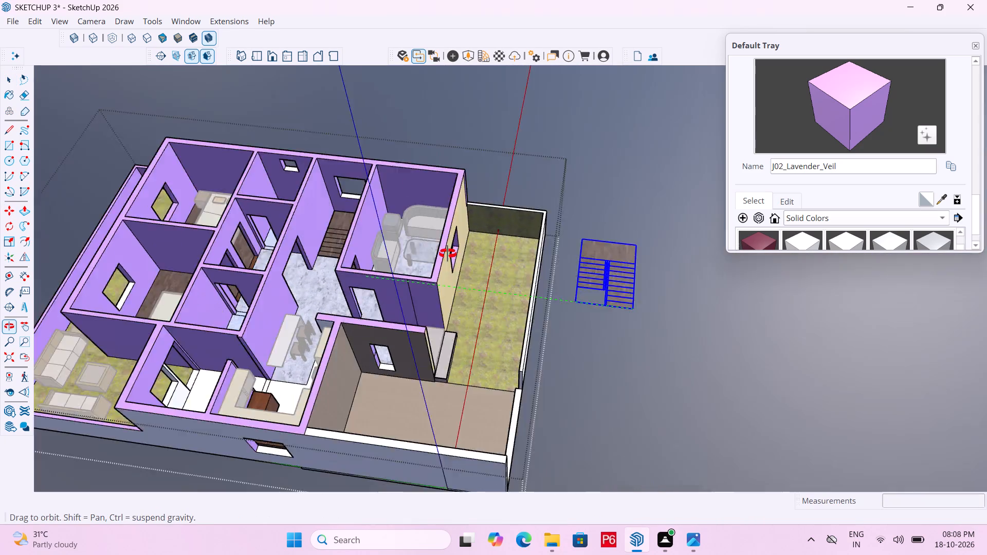
{"action": "middle_click_drag", "start_coordinate": [448, 254], "coordinate": [254, 248]}
{"action": "scroll", "coordinate": [306, 246], "scroll_direction": "down", "scroll_amount": 13}
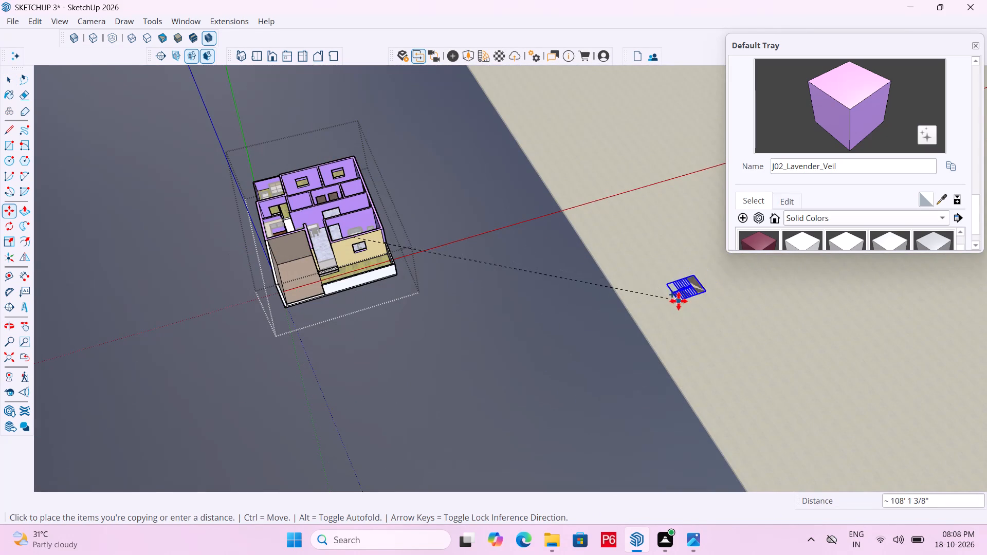
{"action": "left_click", "coordinate": [687, 300]}
{"action": "key", "text": "Escape"}
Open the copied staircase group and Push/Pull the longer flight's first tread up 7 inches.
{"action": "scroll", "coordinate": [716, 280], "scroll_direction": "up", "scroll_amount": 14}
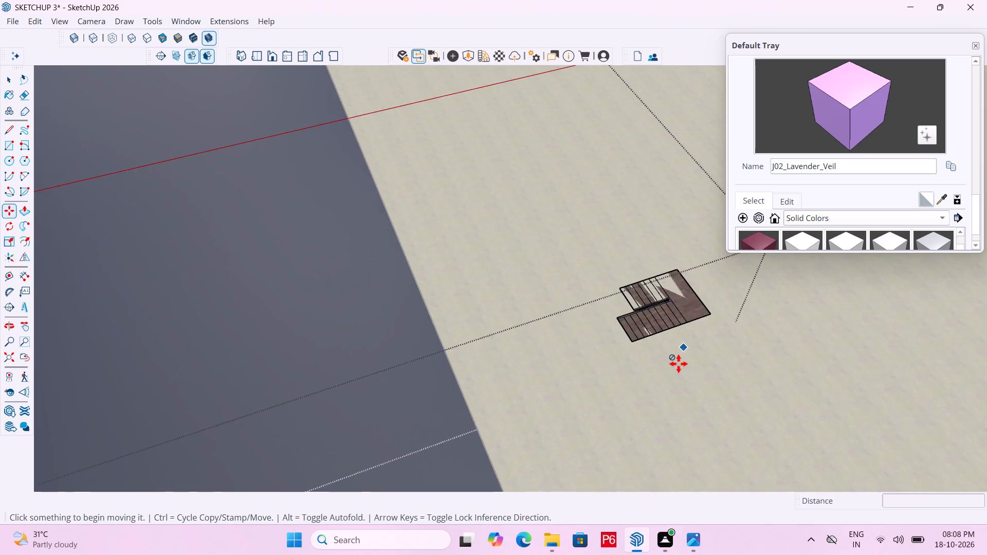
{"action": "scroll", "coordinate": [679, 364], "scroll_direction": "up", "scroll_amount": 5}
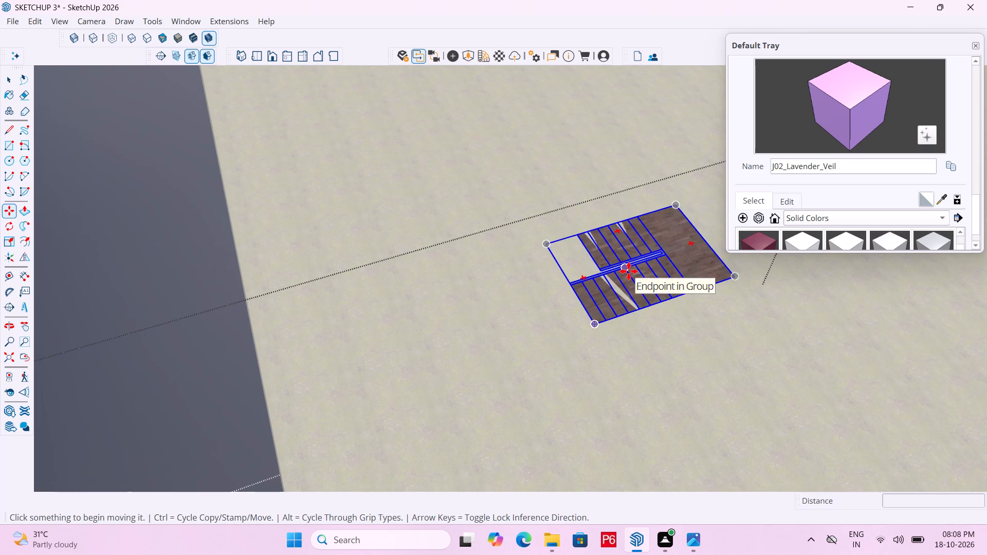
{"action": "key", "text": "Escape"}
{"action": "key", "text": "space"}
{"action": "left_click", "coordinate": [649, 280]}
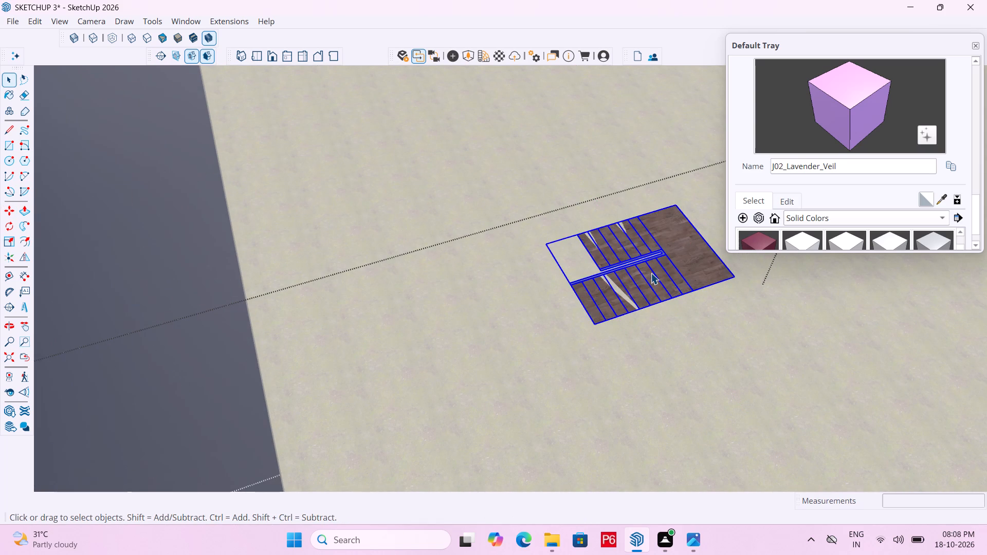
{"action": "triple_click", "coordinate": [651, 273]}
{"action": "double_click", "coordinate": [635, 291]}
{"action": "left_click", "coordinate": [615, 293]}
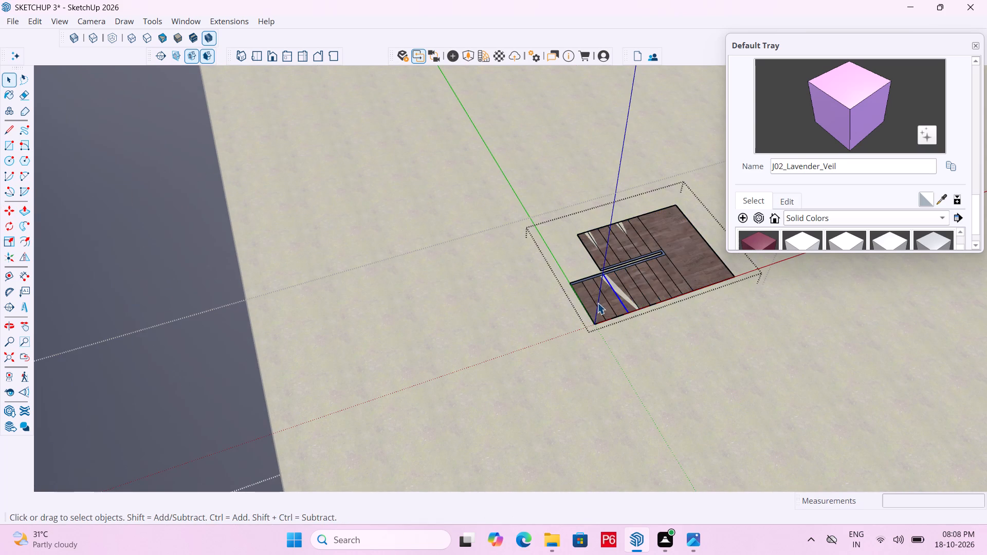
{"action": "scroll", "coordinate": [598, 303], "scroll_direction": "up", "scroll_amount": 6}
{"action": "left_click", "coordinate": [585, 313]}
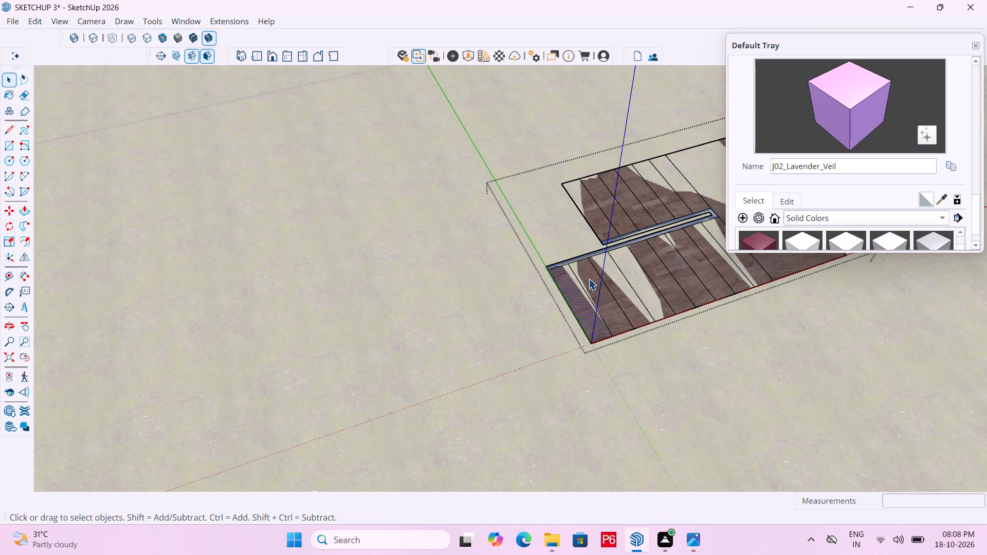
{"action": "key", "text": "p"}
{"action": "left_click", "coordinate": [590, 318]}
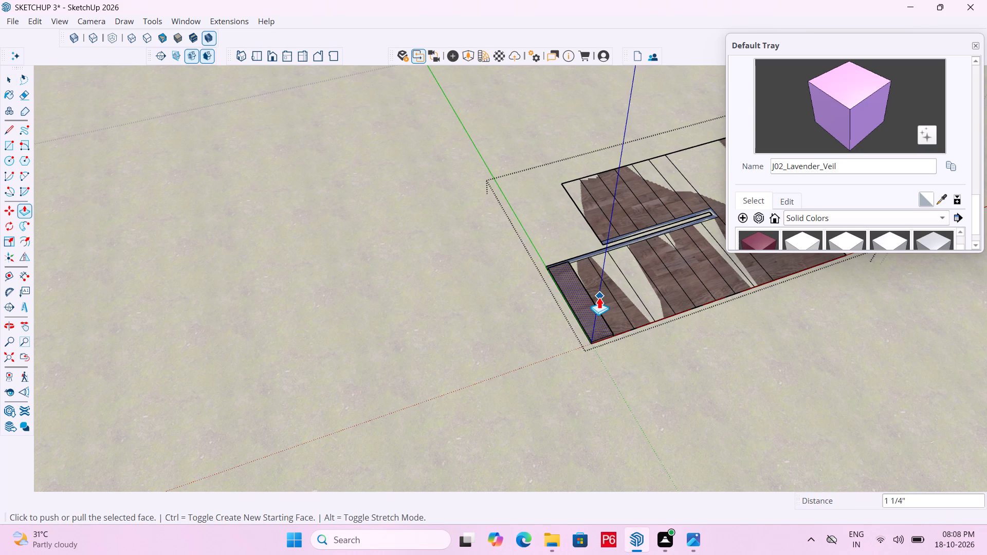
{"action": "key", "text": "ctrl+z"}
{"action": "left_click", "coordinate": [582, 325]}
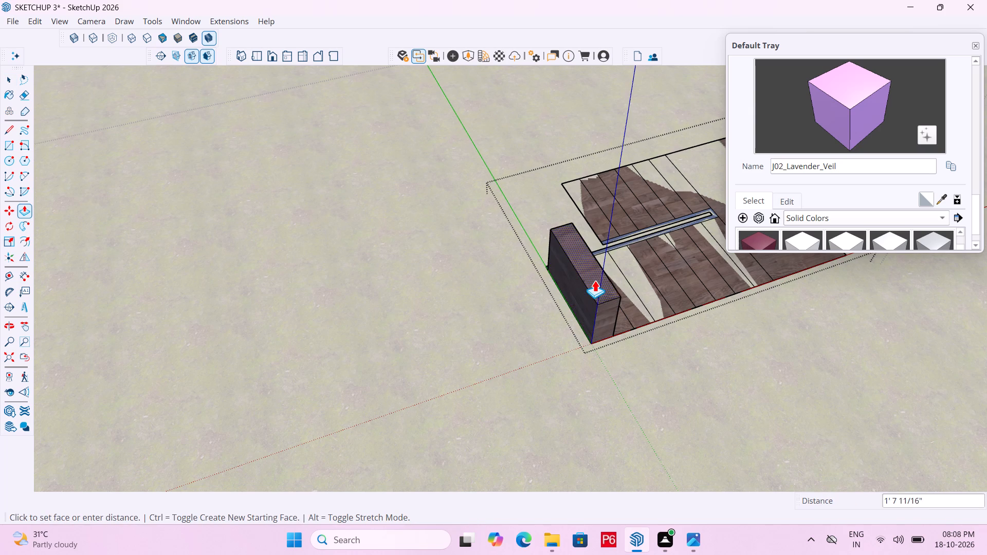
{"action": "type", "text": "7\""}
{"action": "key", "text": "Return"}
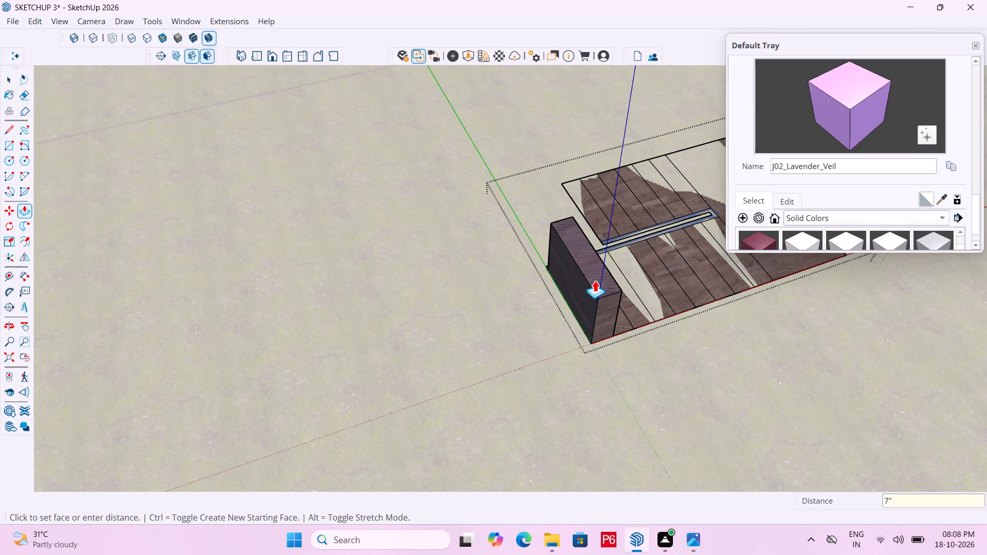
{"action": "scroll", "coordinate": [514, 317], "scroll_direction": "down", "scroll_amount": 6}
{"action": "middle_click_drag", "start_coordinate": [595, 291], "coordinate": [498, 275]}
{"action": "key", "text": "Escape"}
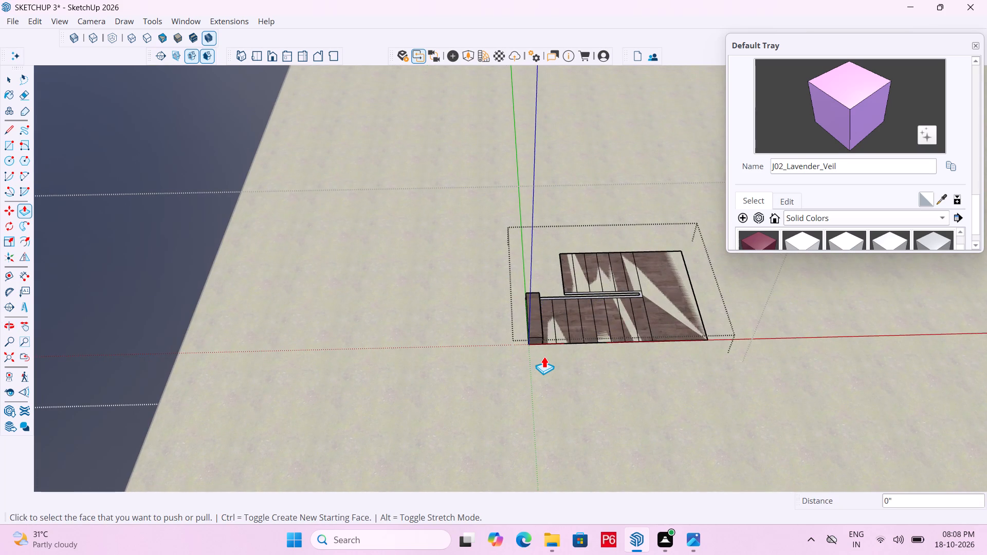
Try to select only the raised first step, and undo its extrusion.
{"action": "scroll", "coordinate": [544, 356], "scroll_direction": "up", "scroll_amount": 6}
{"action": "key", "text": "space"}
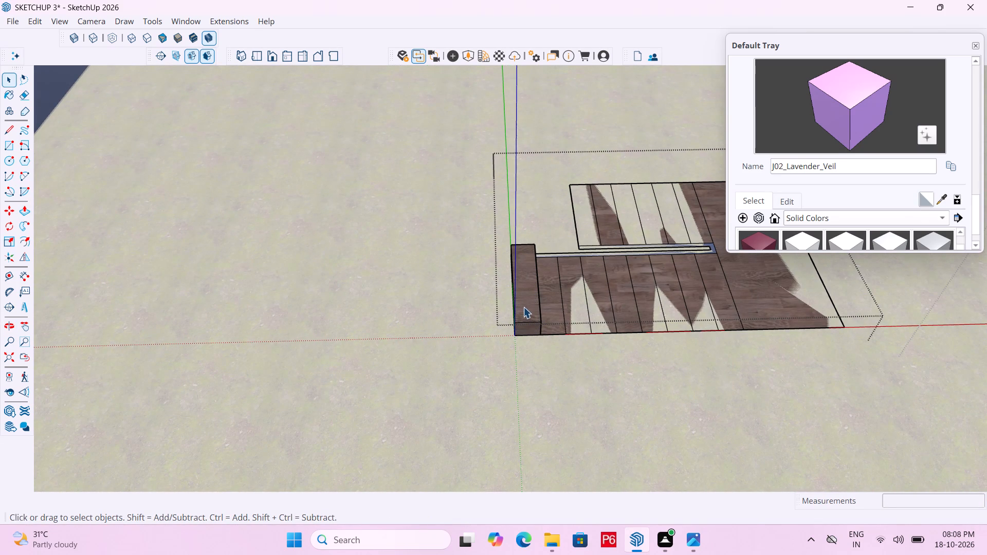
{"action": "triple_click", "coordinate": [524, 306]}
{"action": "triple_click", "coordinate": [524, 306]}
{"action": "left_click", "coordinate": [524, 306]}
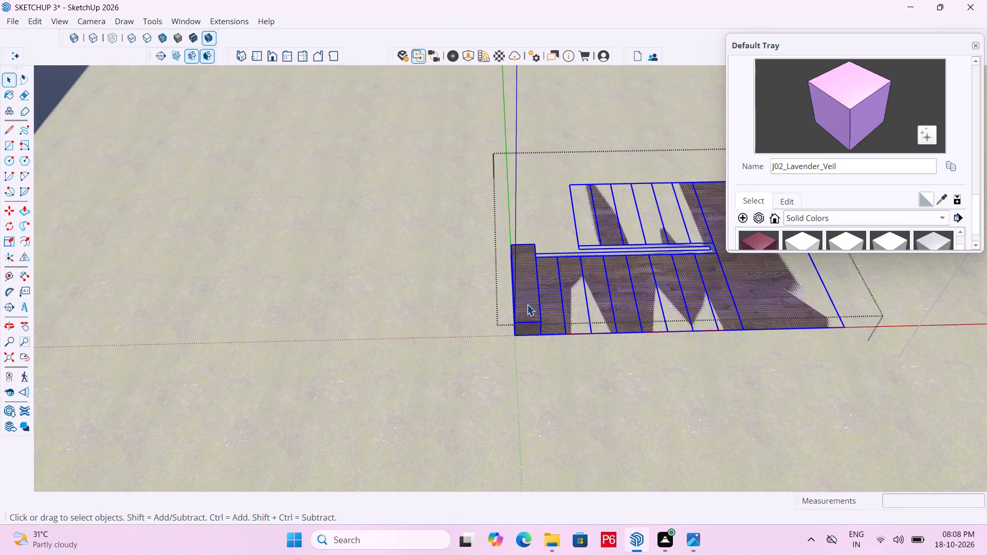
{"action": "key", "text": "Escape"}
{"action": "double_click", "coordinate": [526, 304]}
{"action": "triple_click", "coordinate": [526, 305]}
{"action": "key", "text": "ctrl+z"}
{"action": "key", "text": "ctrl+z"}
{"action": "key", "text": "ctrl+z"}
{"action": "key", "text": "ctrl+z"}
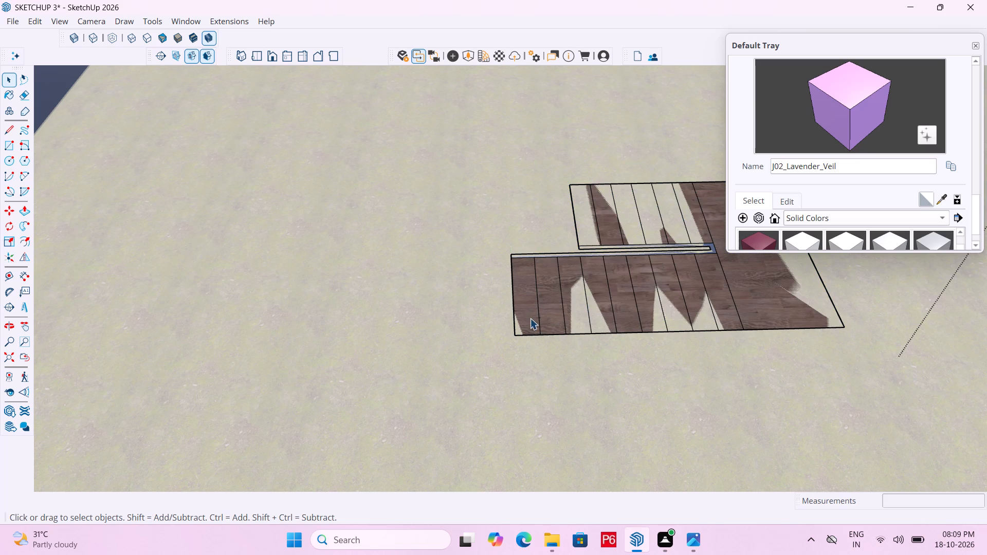
Reopen the copied staircase group and make the longer flight's first tread, with its edges, a separate group.
{"action": "left_click", "coordinate": [528, 317]}
{"action": "left_click", "coordinate": [529, 295]}
{"action": "double_click", "coordinate": [532, 282]}
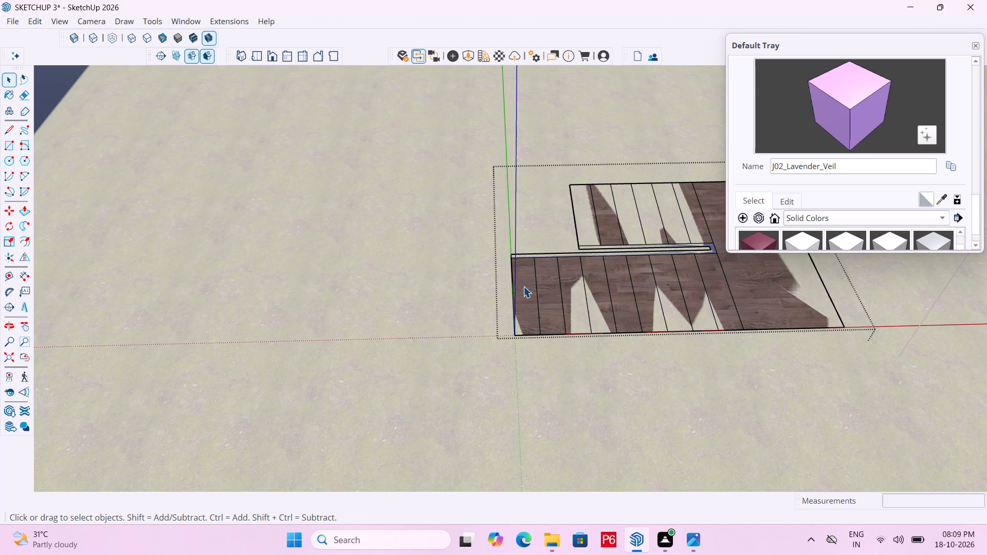
{"action": "double_click", "coordinate": [523, 286]}
{"action": "right_click", "coordinate": [523, 286]}
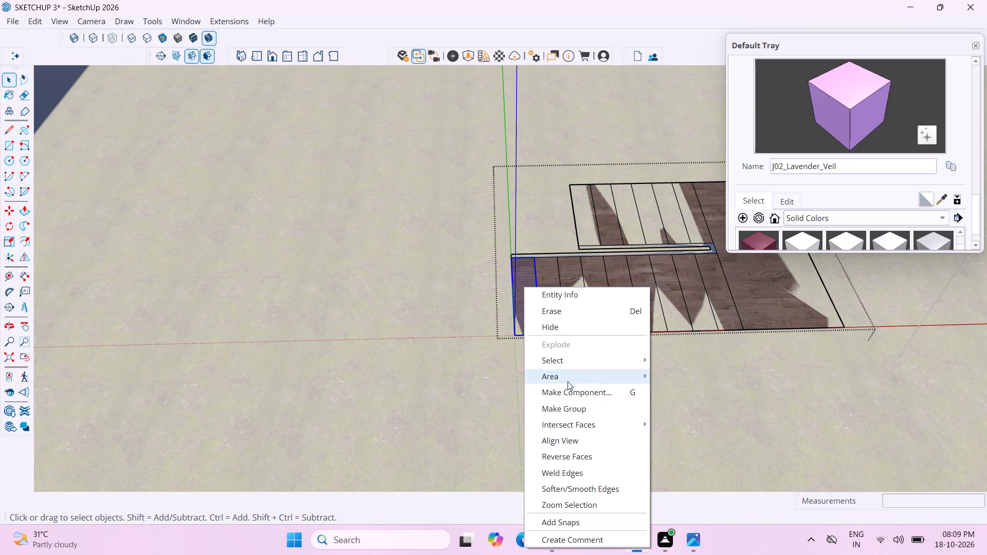
{"action": "double_click", "coordinate": [573, 409]}
Open the first tread's group, Push/Pull its face up 6 inches, and leave the group.
{"action": "key", "text": "space"}
{"action": "left_click", "coordinate": [529, 316]}
{"action": "triple_click", "coordinate": [529, 308]}
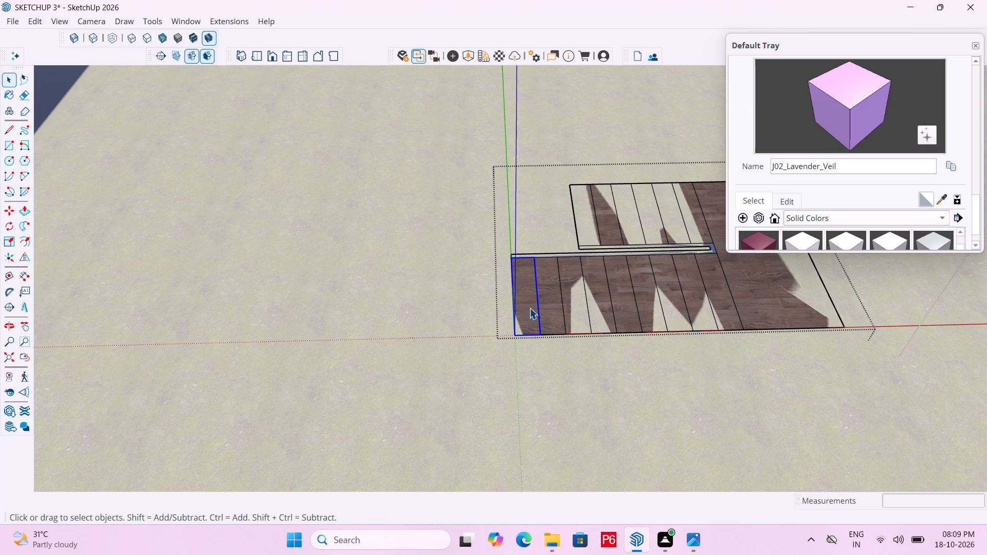
{"action": "key", "text": "p"}
{"action": "left_click", "coordinate": [529, 307]}
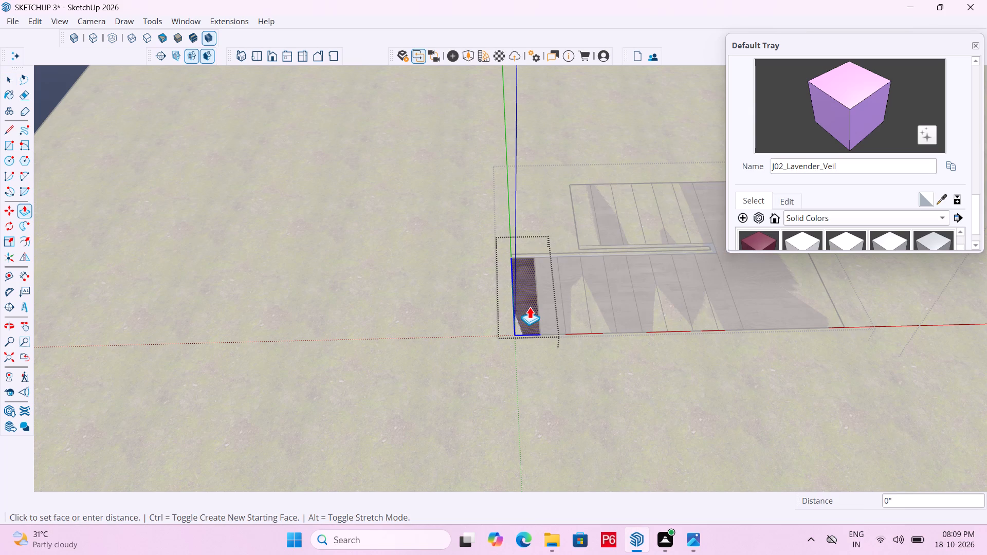
{"action": "type", "text": "6\""}
{"action": "key", "text": "Return"}
{"action": "middle_click_drag", "start_coordinate": [582, 337], "coordinate": [525, 354]}
{"action": "key", "text": "space"}
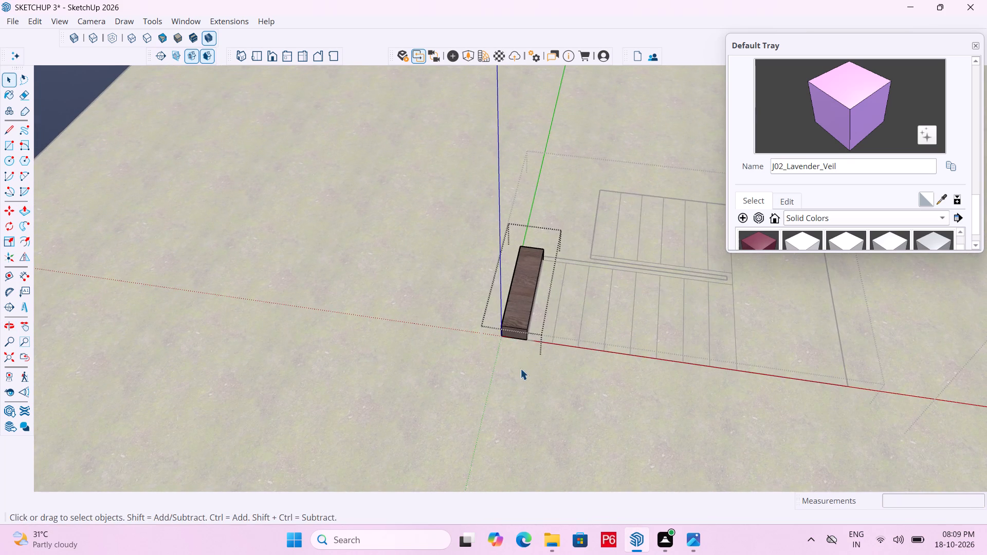
{"action": "left_click", "coordinate": [520, 368]}
{"action": "middle_click_drag", "start_coordinate": [473, 344], "coordinate": [650, 315]}
{"action": "scroll", "coordinate": [577, 269], "scroll_direction": "down", "scroll_amount": 7}
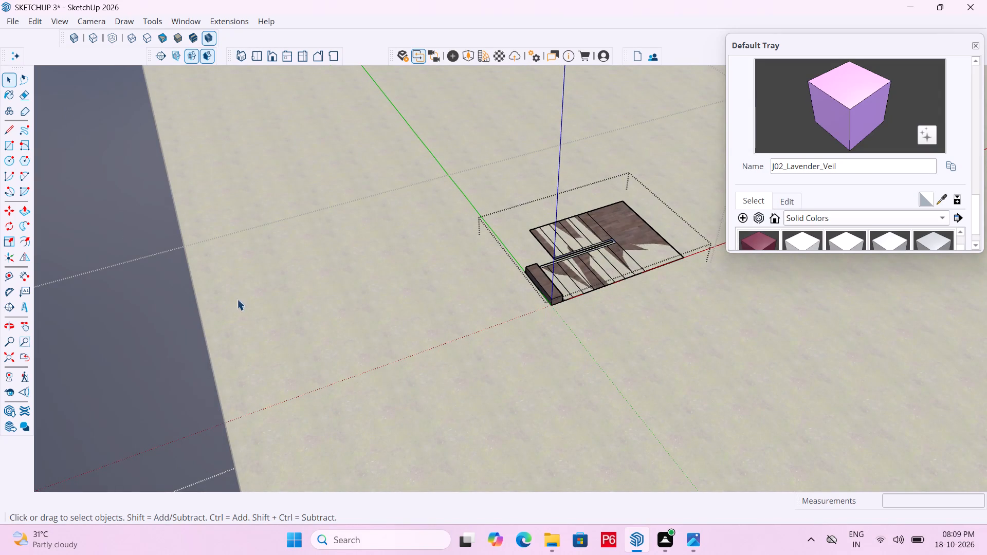
Copy the first step block so its lower front corner sits on the original's upper back corner.
{"action": "scroll", "coordinate": [589, 282], "scroll_direction": "up", "scroll_amount": 6}
{"action": "scroll", "coordinate": [520, 304], "scroll_direction": "up", "scroll_amount": 1}
{"action": "left_click", "coordinate": [526, 308]}
{"action": "middle_click_drag", "start_coordinate": [590, 309], "coordinate": [573, 306]}
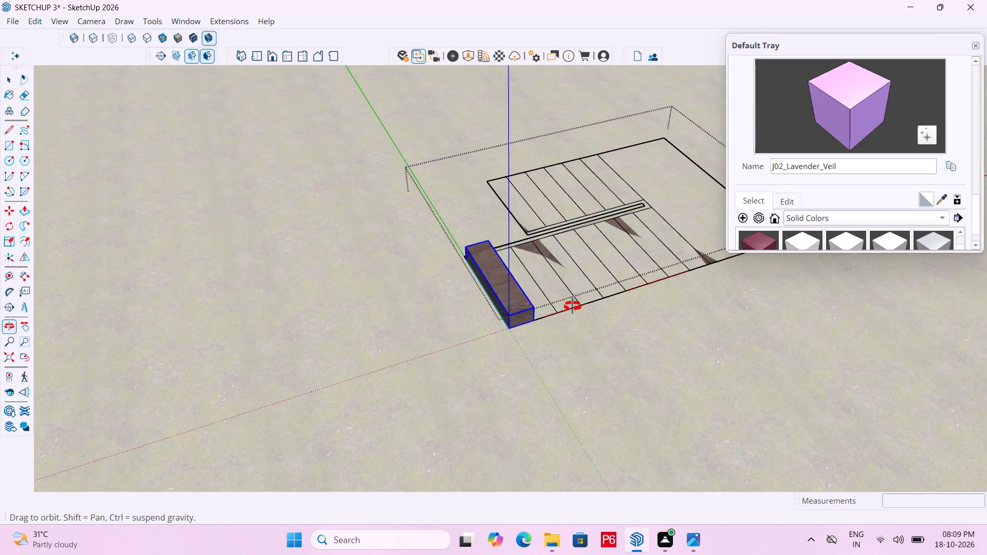
{"action": "middle_click_drag", "start_coordinate": [573, 306], "coordinate": [571, 305]}
{"action": "scroll", "coordinate": [556, 313], "scroll_direction": "up", "scroll_amount": 1}
{"action": "middle_click_drag", "start_coordinate": [556, 313], "coordinate": [474, 314]}
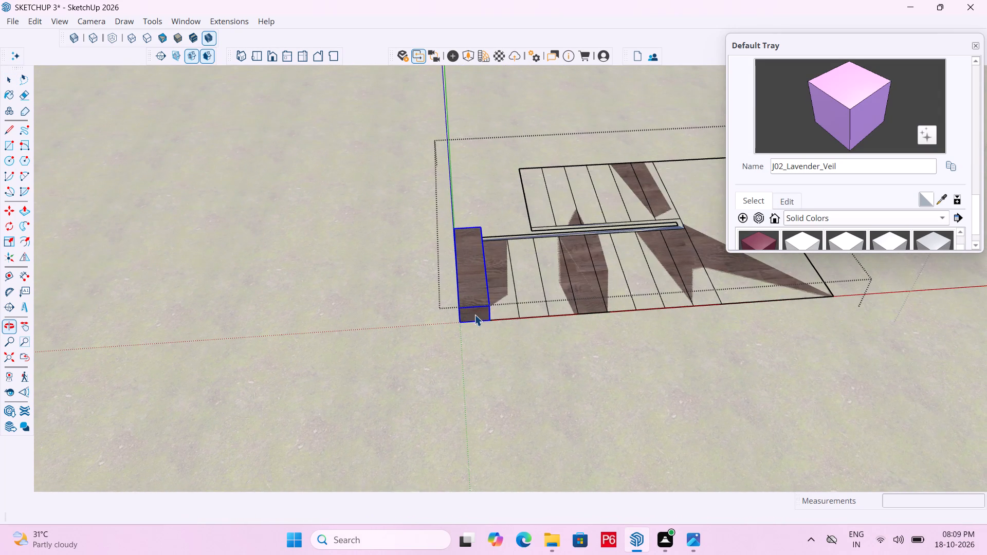
{"action": "key", "text": "m"}
{"action": "left_click", "coordinate": [458, 326]}
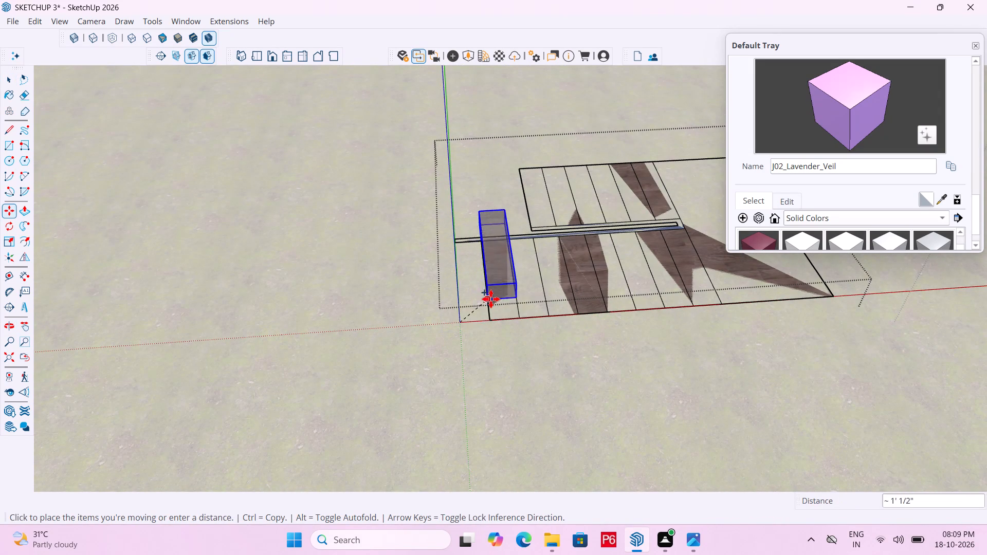
{"action": "scroll", "coordinate": [489, 305], "scroll_direction": "up", "scroll_amount": 6}
{"action": "middle_click_drag", "start_coordinate": [496, 300], "coordinate": [657, 278]}
{"action": "left_click", "coordinate": [528, 304]}
Copy the second step block up the flight by the same corner-to-corner offset and array it 9 times.
{"action": "left_click", "coordinate": [524, 303]}
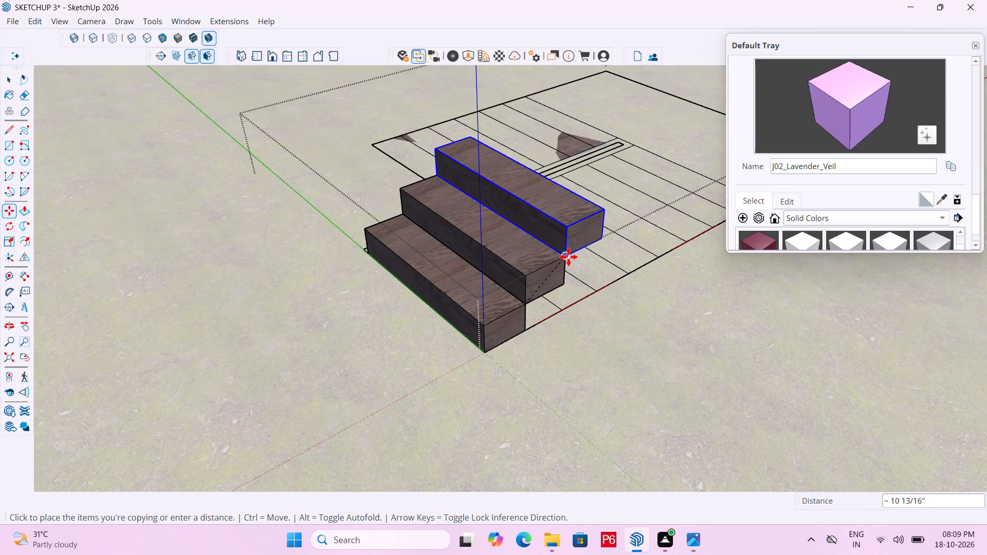
{"action": "double_click", "coordinate": [569, 257]}
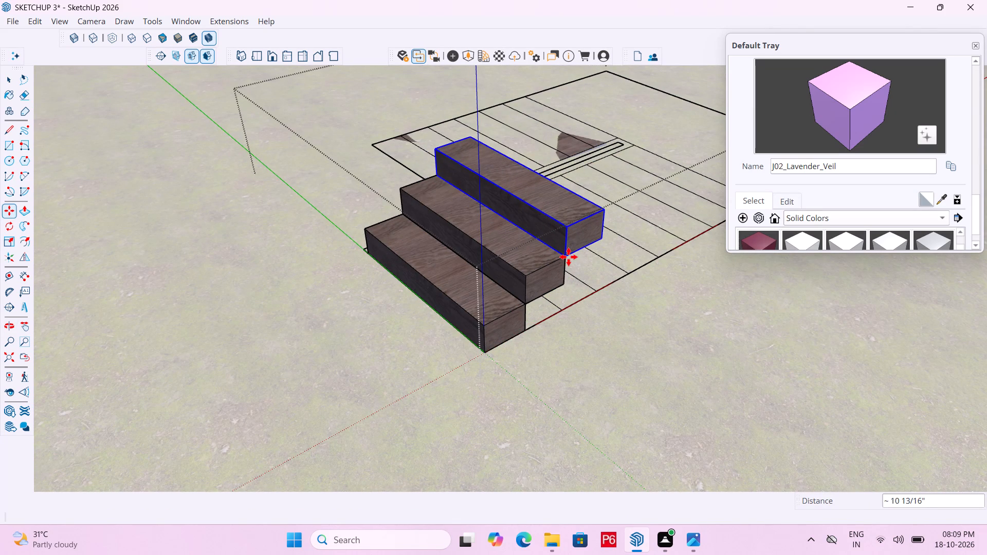
{"action": "key", "text": "asterisk"}
{"action": "key", "text": "9"}
{"action": "key", "text": "Return"}
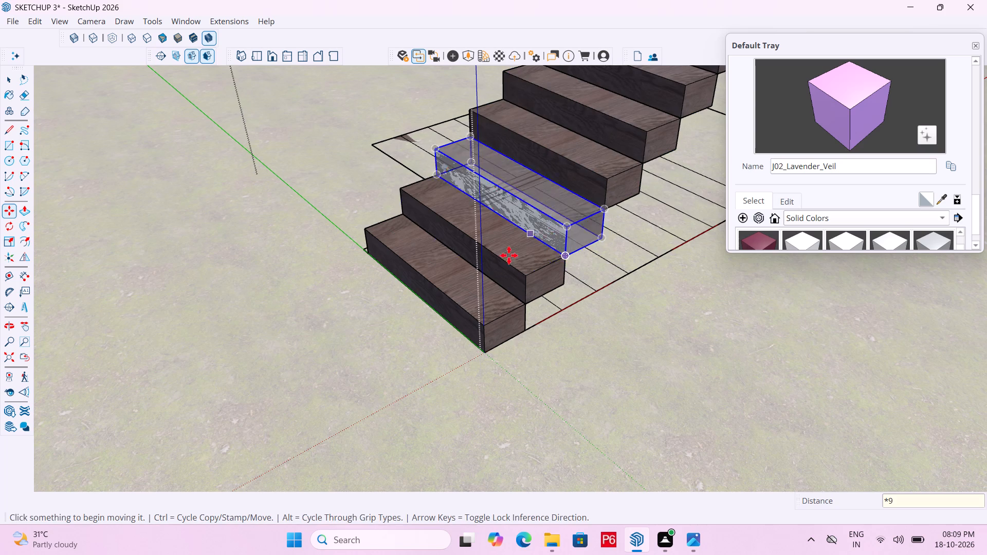
Delete the topmost step block of the arrayed flight.
{"action": "scroll", "coordinate": [495, 269], "scroll_direction": "down", "scroll_amount": 6}
{"action": "scroll", "coordinate": [423, 244], "scroll_direction": "down", "scroll_amount": 5}
{"action": "middle_click_drag", "start_coordinate": [659, 192], "coordinate": [348, 219]}
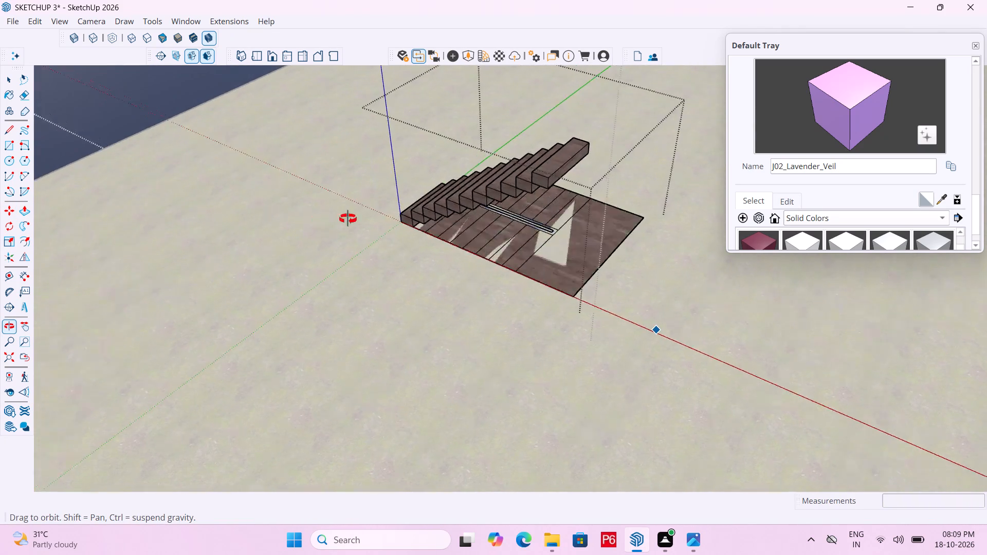
{"action": "middle_click_drag", "start_coordinate": [348, 219], "coordinate": [456, 97]}
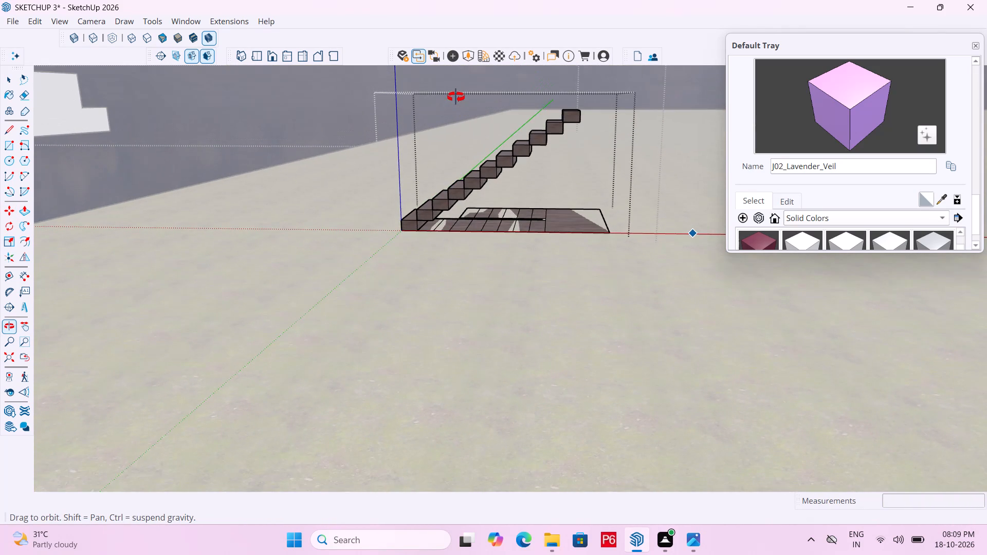
{"action": "middle_click_drag", "start_coordinate": [456, 97], "coordinate": [473, 92]}
{"action": "scroll", "coordinate": [472, 230], "scroll_direction": "up", "scroll_amount": 5}
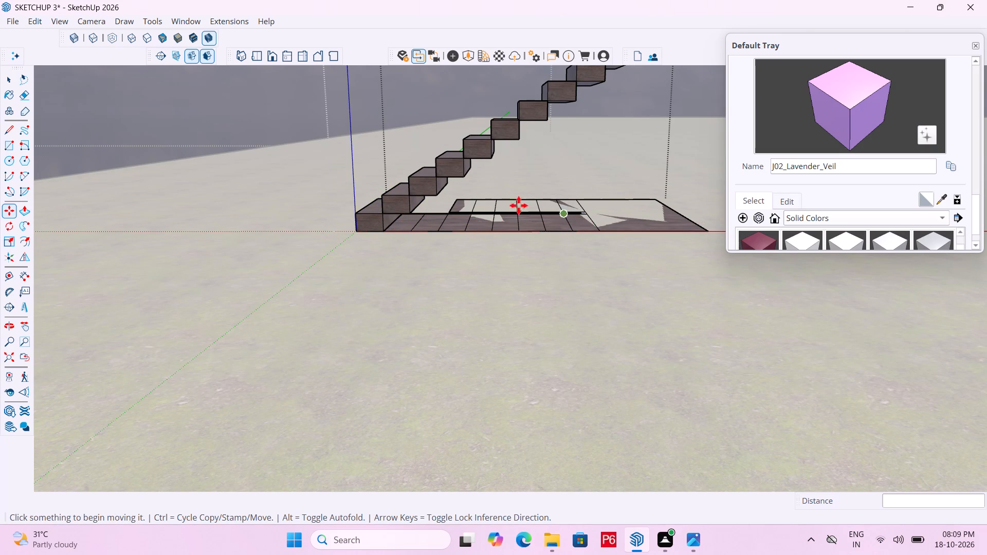
{"action": "scroll", "coordinate": [440, 282], "scroll_direction": "down", "scroll_amount": 3}
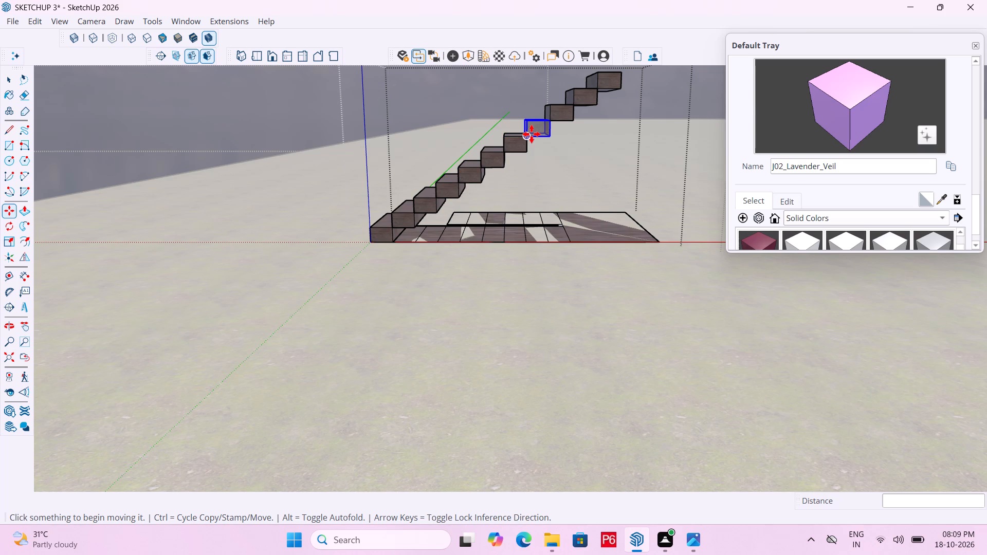
{"action": "key", "text": "Escape"}
{"action": "left_click", "coordinate": [624, 86]}
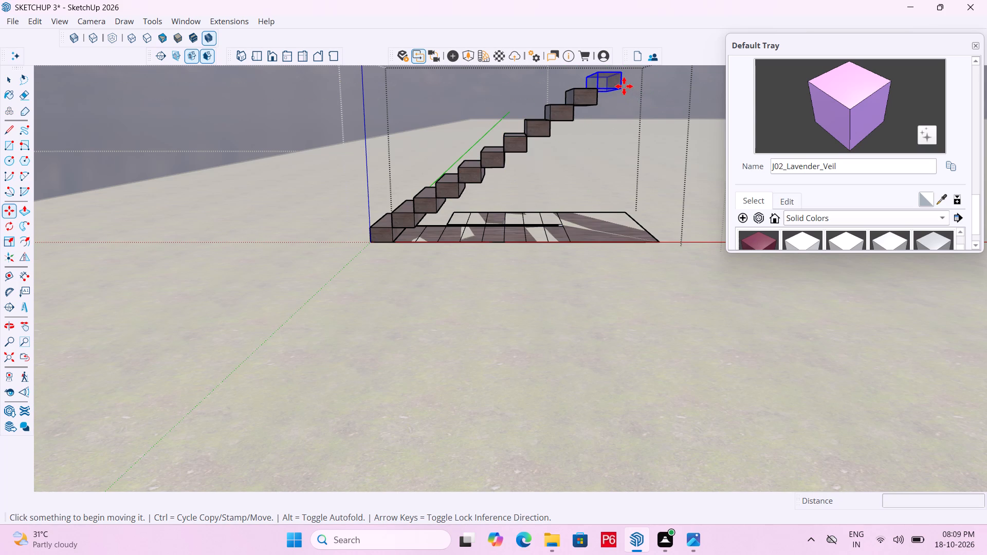
{"action": "key", "text": "Delete"}
{"action": "middle_click_drag", "start_coordinate": [606, 153], "coordinate": [581, 181]}
{"action": "middle_click_drag", "start_coordinate": [514, 202], "coordinate": [521, 179]}
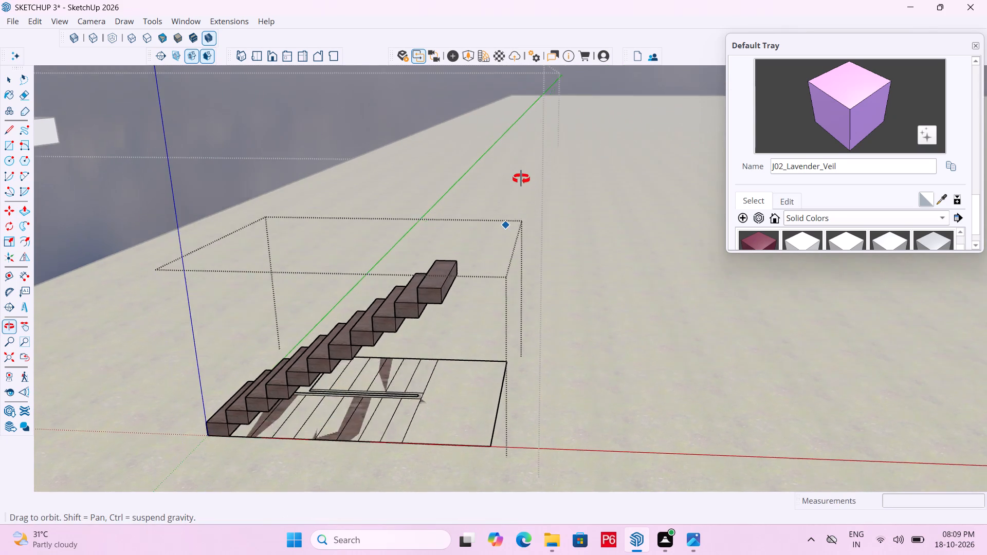
Save the model.
{"action": "middle_click_drag", "start_coordinate": [521, 179], "coordinate": [525, 171]}
{"action": "key", "text": "ctrl+s"}
{"action": "key", "text": "ctrl+s"}
{"action": "key", "text": "ctrl+s"}
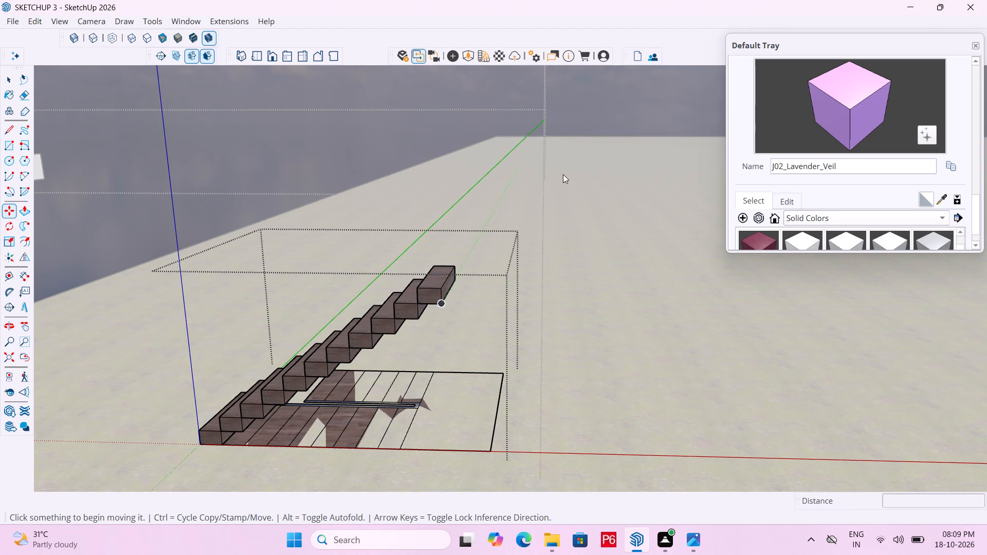
Delete the topmost step block of the longer flight.
{"action": "scroll", "coordinate": [574, 171], "scroll_direction": "down", "scroll_amount": 8}
{"action": "key", "text": "l"}
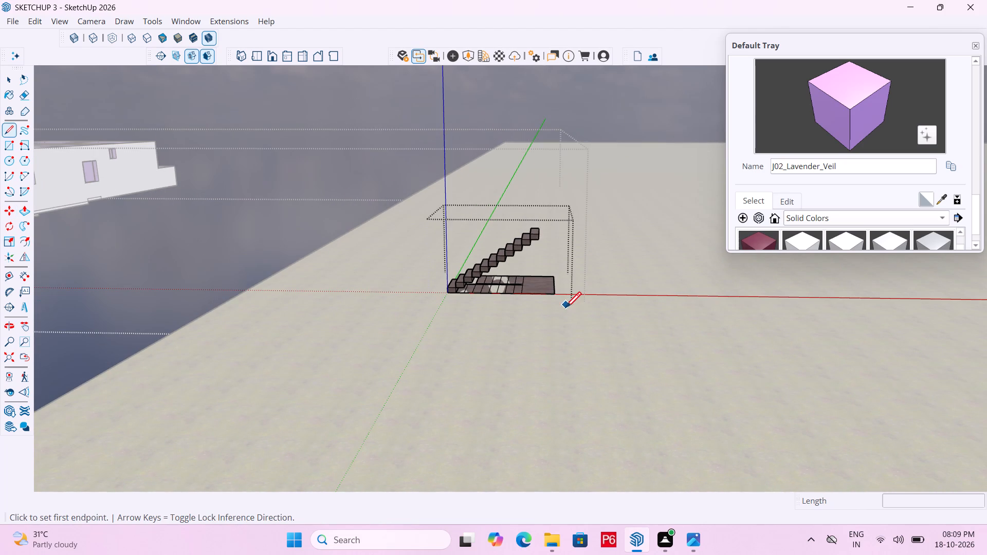
{"action": "scroll", "coordinate": [556, 273], "scroll_direction": "up", "scroll_amount": 10}
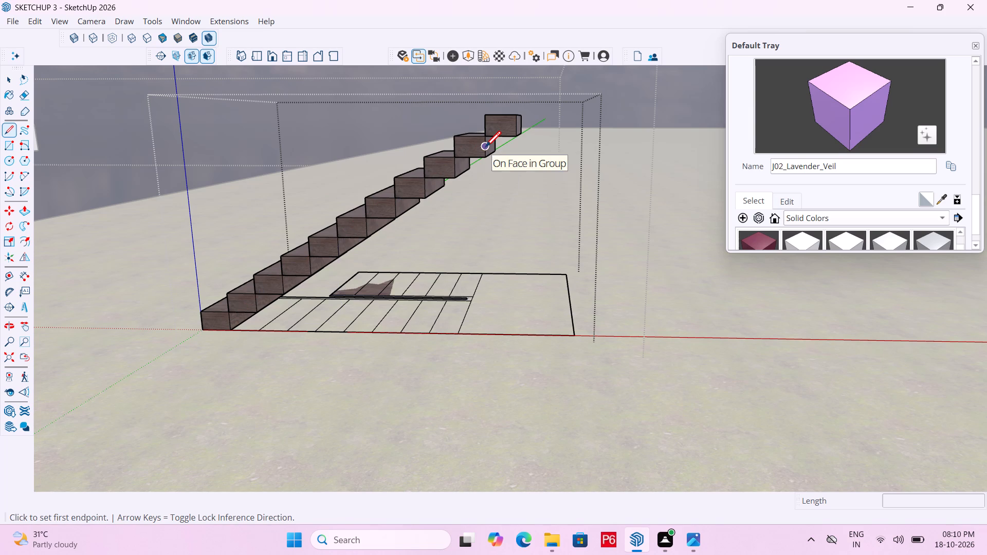
{"action": "key", "text": "Escape"}
{"action": "key", "text": "space"}
{"action": "left_click", "coordinate": [507, 124]}
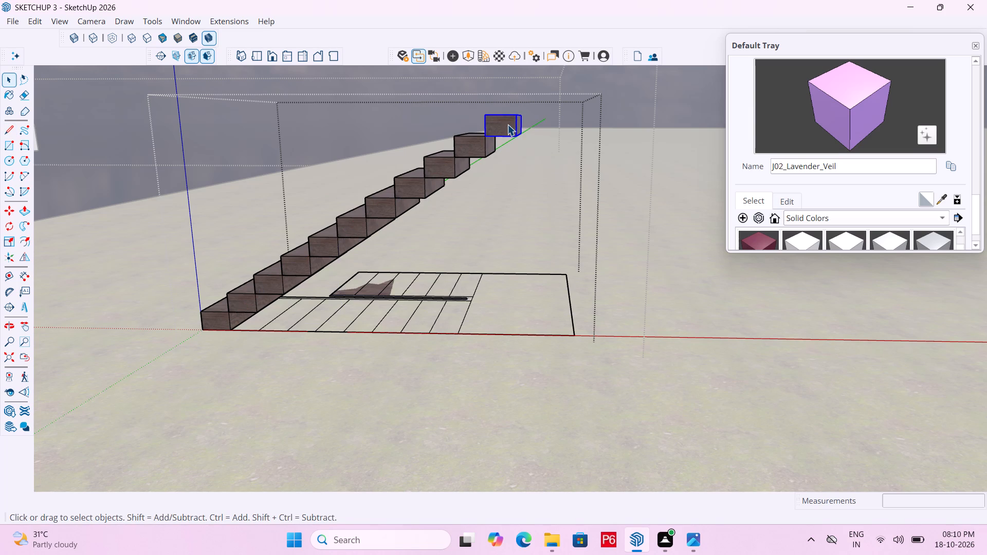
{"action": "key", "text": "Delete"}
Open the top step block's group and Push/Pull its outer long face out 2' 3" to the layout's outer edge as a landing.
{"action": "middle_click_drag", "start_coordinate": [516, 161], "coordinate": [469, 196]}
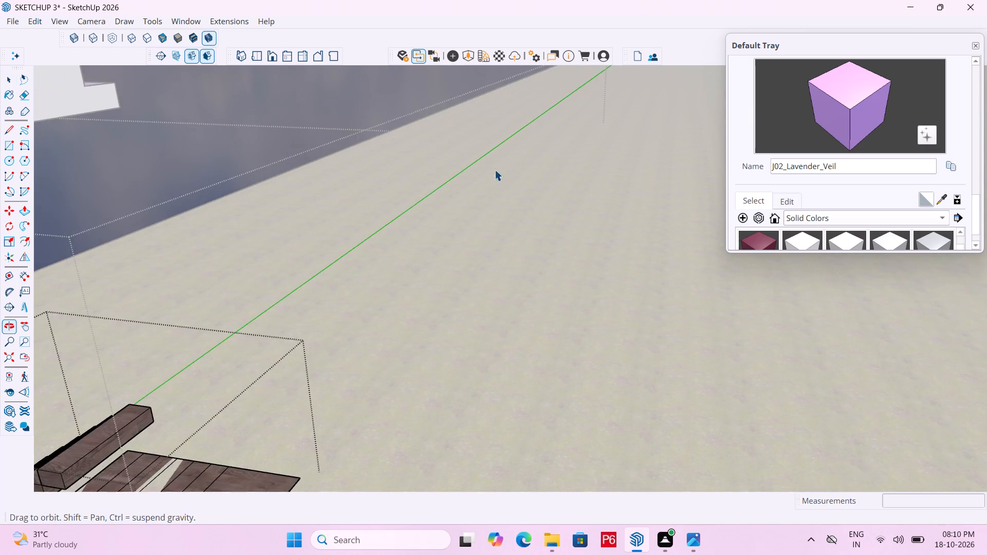
{"action": "scroll", "coordinate": [539, 150], "scroll_direction": "down", "scroll_amount": 4}
{"action": "middle_click_drag", "start_coordinate": [463, 228], "coordinate": [440, 240]}
{"action": "scroll", "coordinate": [271, 315], "scroll_direction": "up", "scroll_amount": 6}
{"action": "key", "text": "space"}
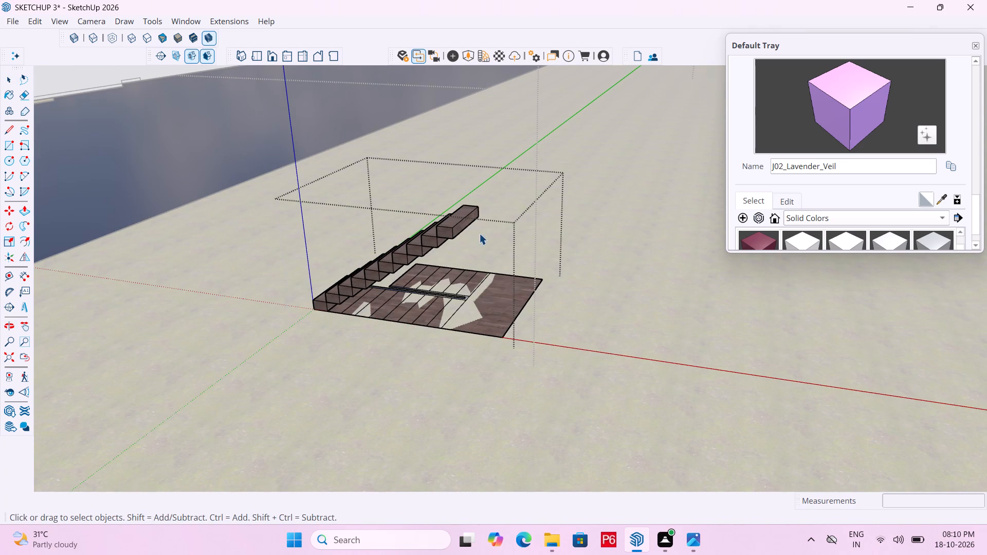
{"action": "double_click", "coordinate": [462, 225]}
{"action": "left_click", "coordinate": [462, 225]}
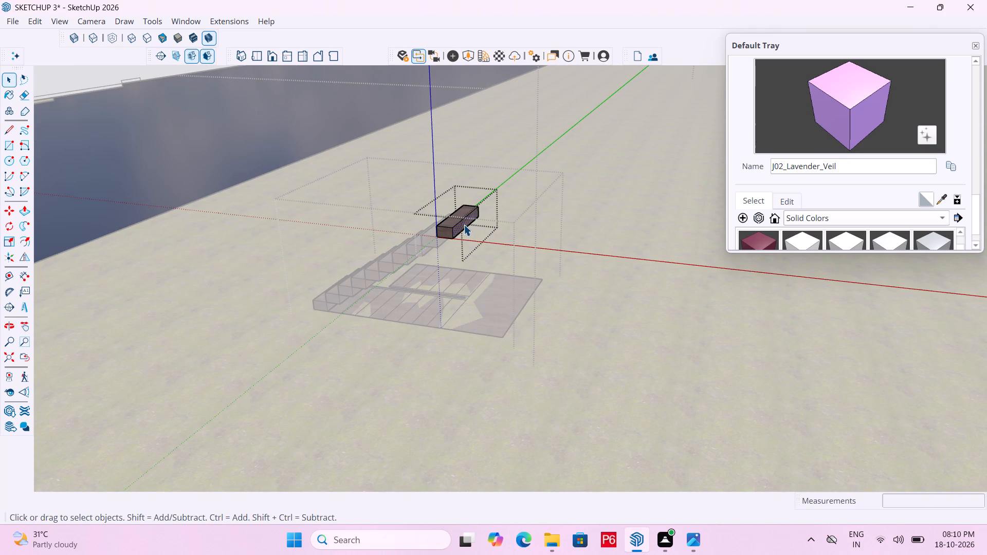
{"action": "key", "text": "p"}
{"action": "left_click", "coordinate": [464, 225]}
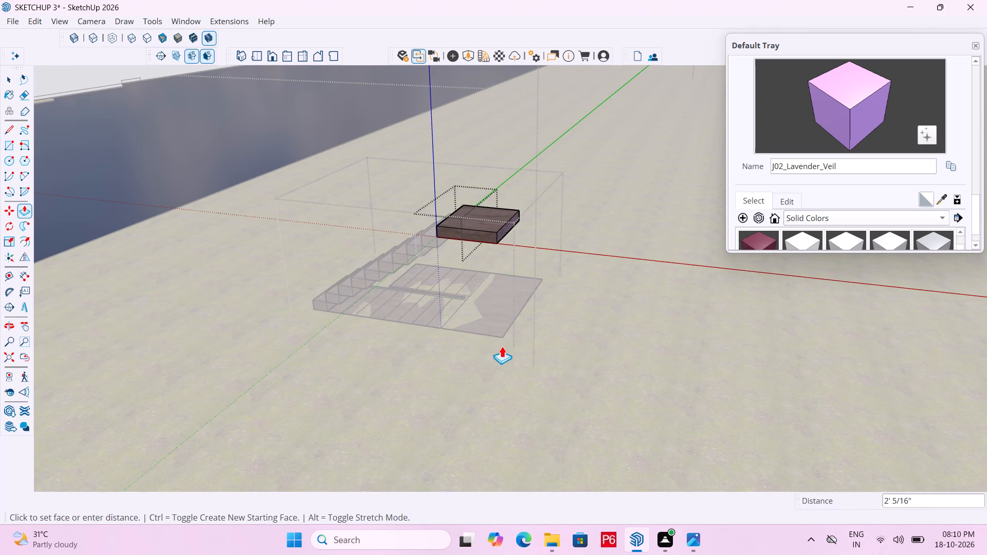
{"action": "left_click", "coordinate": [513, 326]}
Push/Pull the landing's end face across the second flight's width to the flat layout's far corner, and leave the group.
{"action": "middle_click_drag", "start_coordinate": [588, 276], "coordinate": [107, 315]}
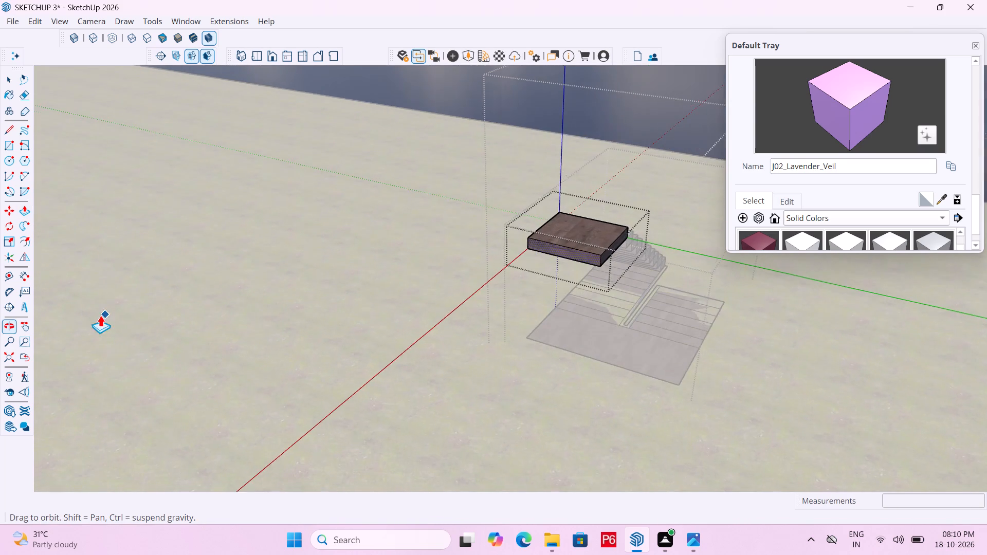
{"action": "middle_click_drag", "start_coordinate": [652, 307], "coordinate": [458, 276]}
{"action": "scroll", "coordinate": [608, 286], "scroll_direction": "up", "scroll_amount": 4}
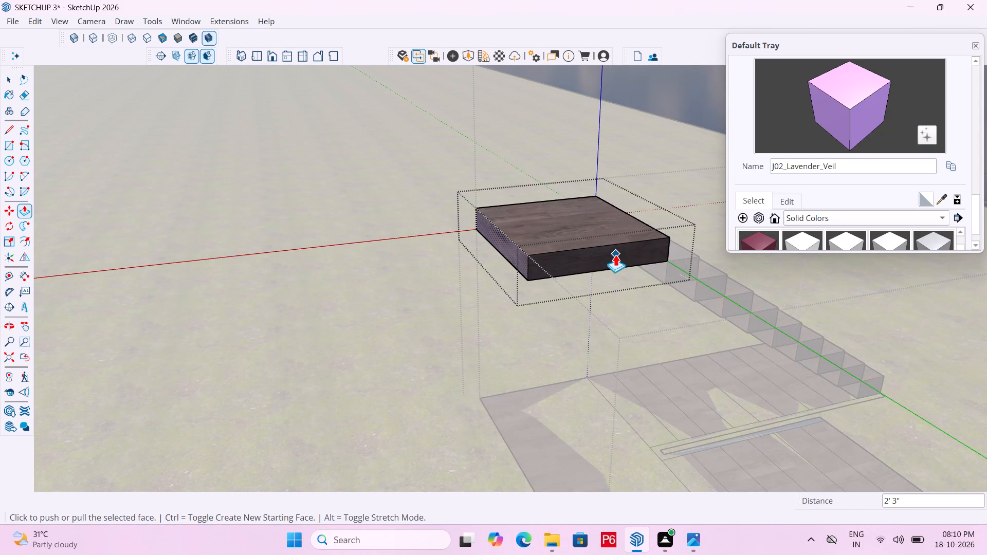
{"action": "key", "text": "space"}
{"action": "left_click", "coordinate": [593, 264]}
{"action": "key", "text": "p"}
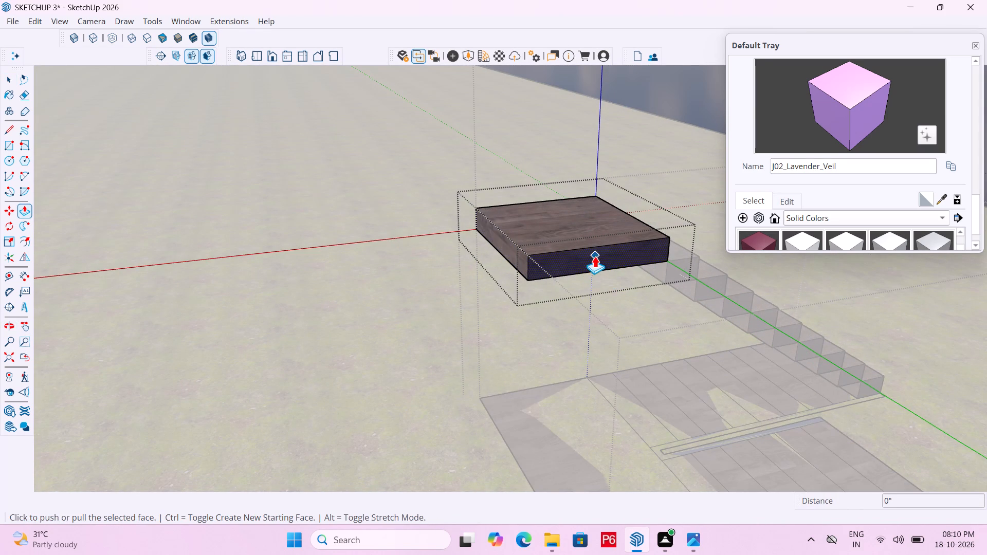
{"action": "left_click", "coordinate": [595, 256]}
{"action": "scroll", "coordinate": [572, 280], "scroll_direction": "down", "scroll_amount": 7}
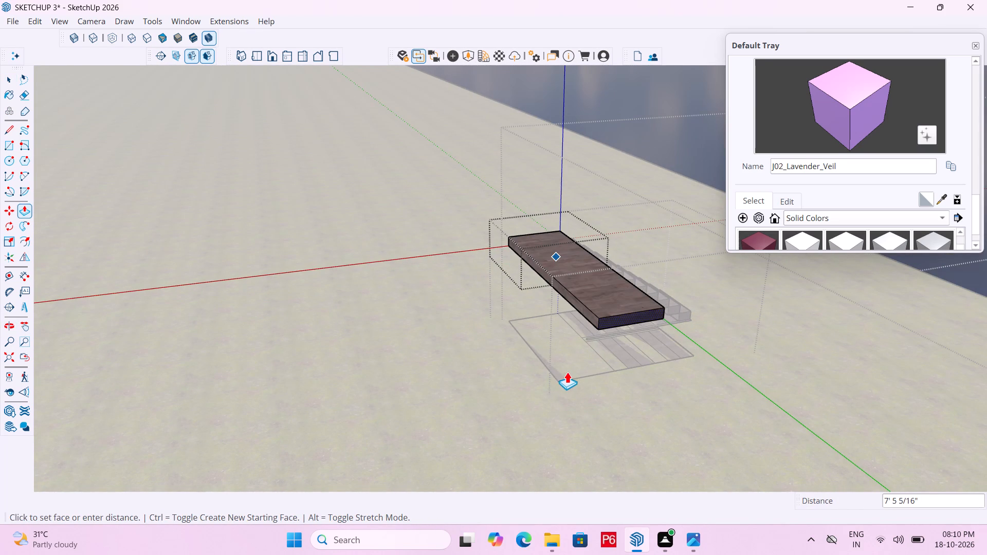
{"action": "scroll", "coordinate": [586, 368], "scroll_direction": "up", "scroll_amount": 5}
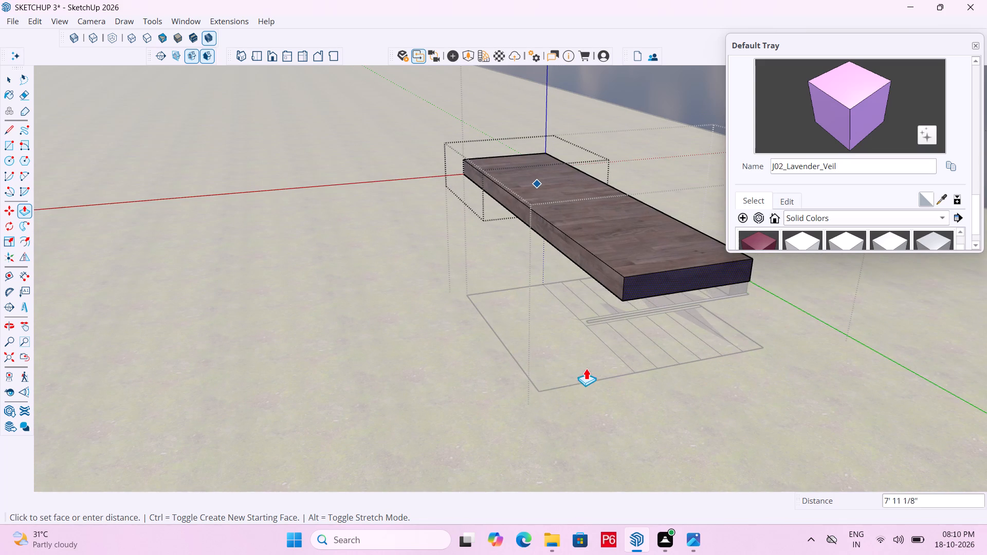
{"action": "left_click", "coordinate": [541, 390]}
{"action": "scroll", "coordinate": [435, 388], "scroll_direction": "down", "scroll_amount": 4}
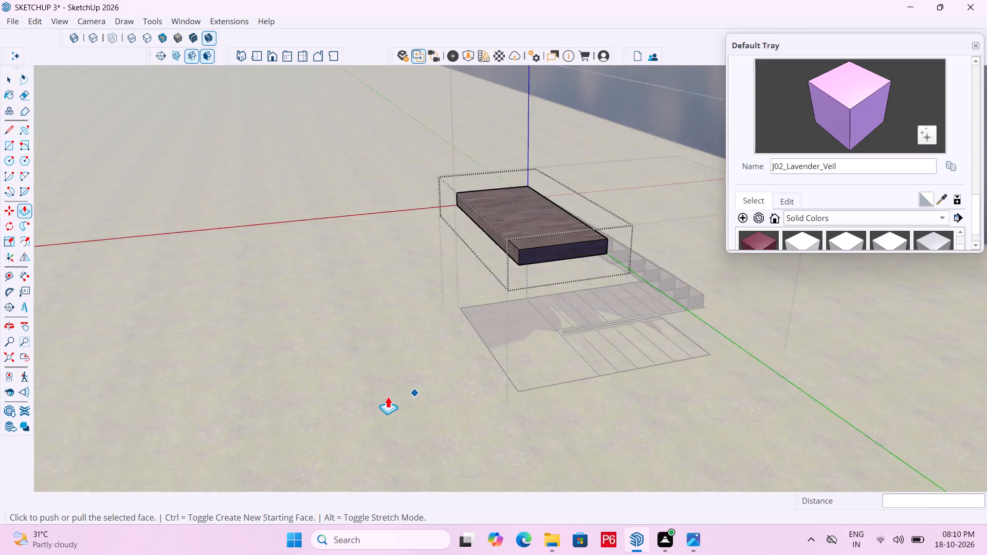
{"action": "scroll", "coordinate": [388, 396], "scroll_direction": "down", "scroll_amount": 1}
{"action": "middle_click_drag", "start_coordinate": [583, 346], "coordinate": [316, 350]}
{"action": "key", "text": "Escape"}
{"action": "key", "text": "space"}
{"action": "key", "text": "space"}
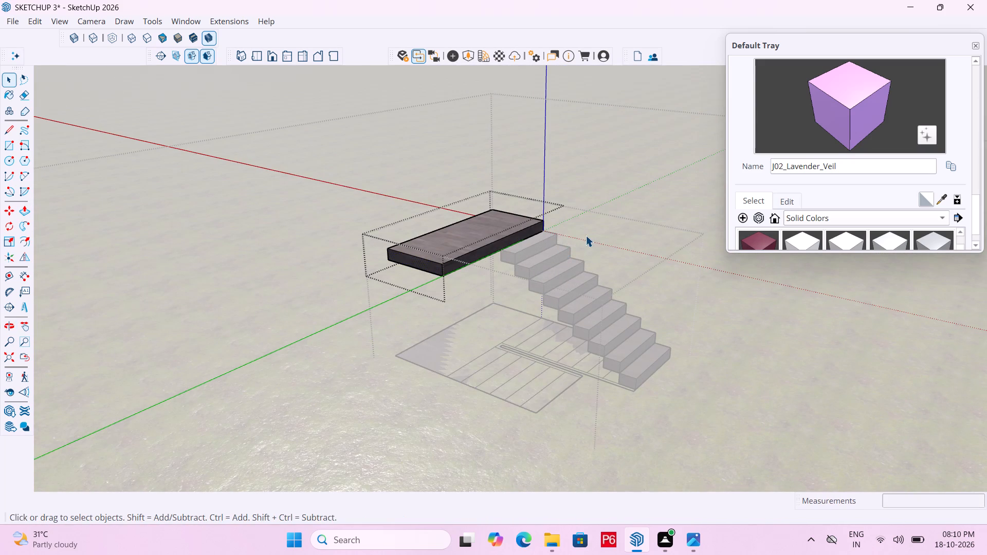
{"action": "left_click", "coordinate": [607, 247]}
Select the step block just below the landing and save the model.
{"action": "scroll", "coordinate": [505, 258], "scroll_direction": "up", "scroll_amount": 3}
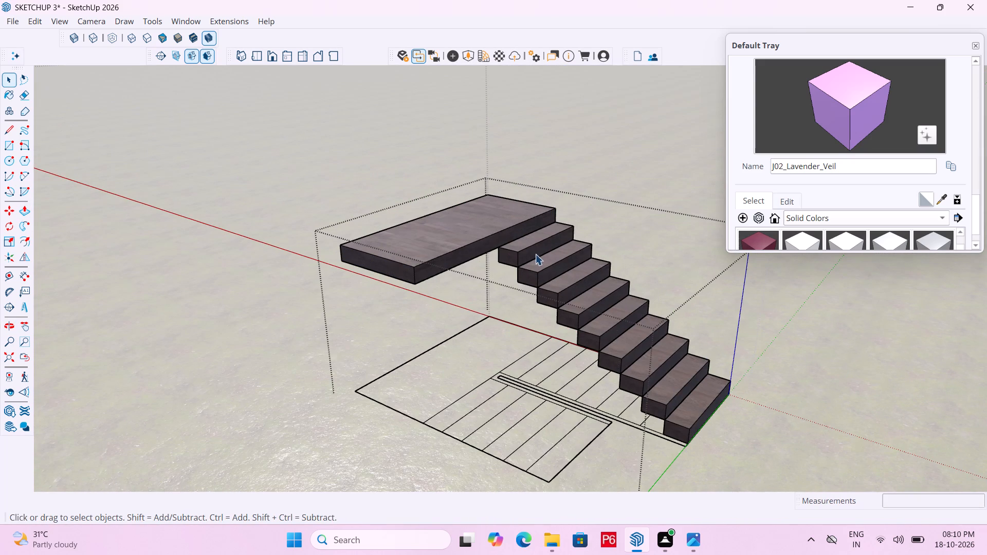
{"action": "left_click", "coordinate": [530, 252]}
{"action": "scroll", "coordinate": [496, 268], "scroll_direction": "up", "scroll_amount": 4}
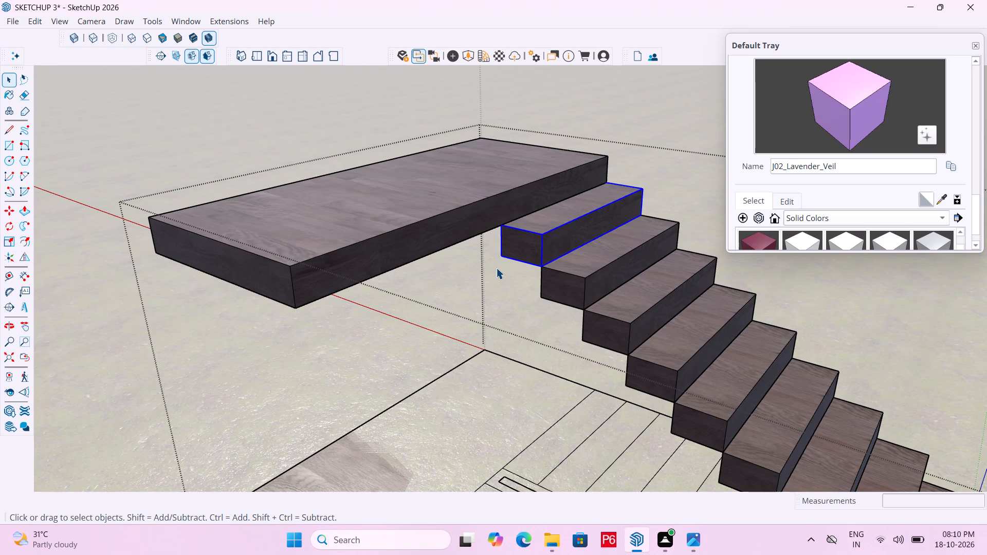
{"action": "key", "text": "ctrl+s"}
{"action": "key", "text": "ctrl+s"}
{"action": "key", "text": "ctrl+s"}
{"action": "key", "text": "ctrl+s"}
Copy the selected step block so its lower corner sits on the landing's upper corner, starting the second flight.
{"action": "scroll", "coordinate": [584, 243], "scroll_direction": "down", "scroll_amount": 1}
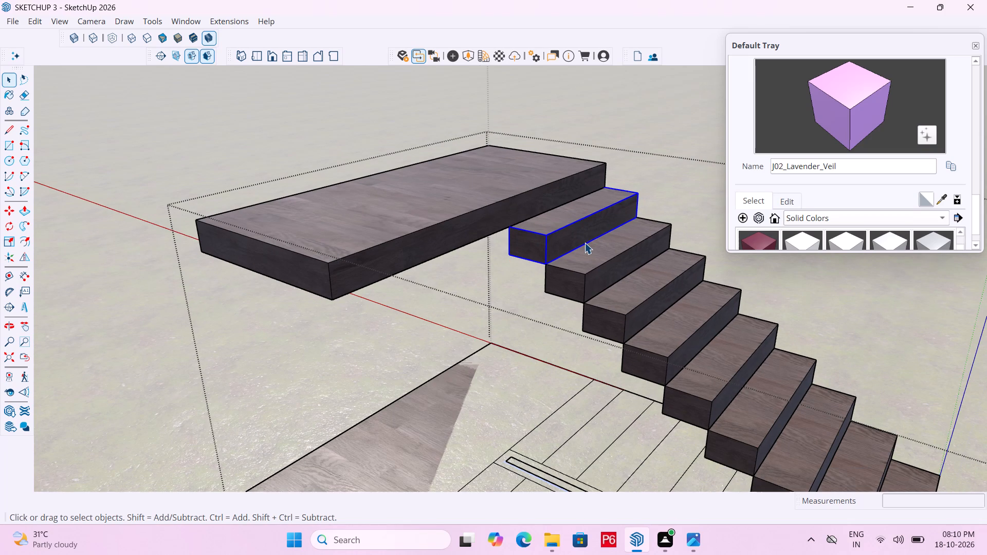
{"action": "key", "text": "m"}
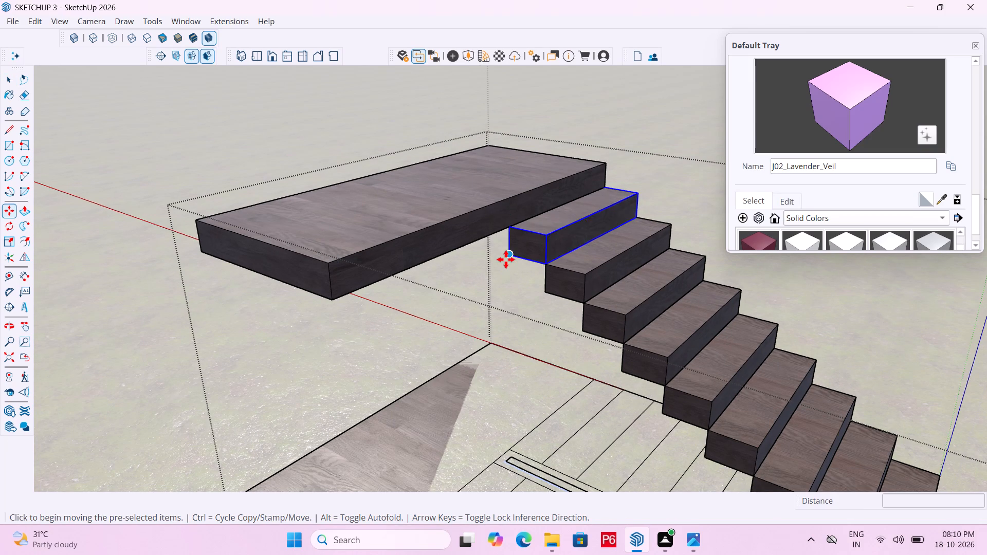
{"action": "left_click", "coordinate": [507, 257]}
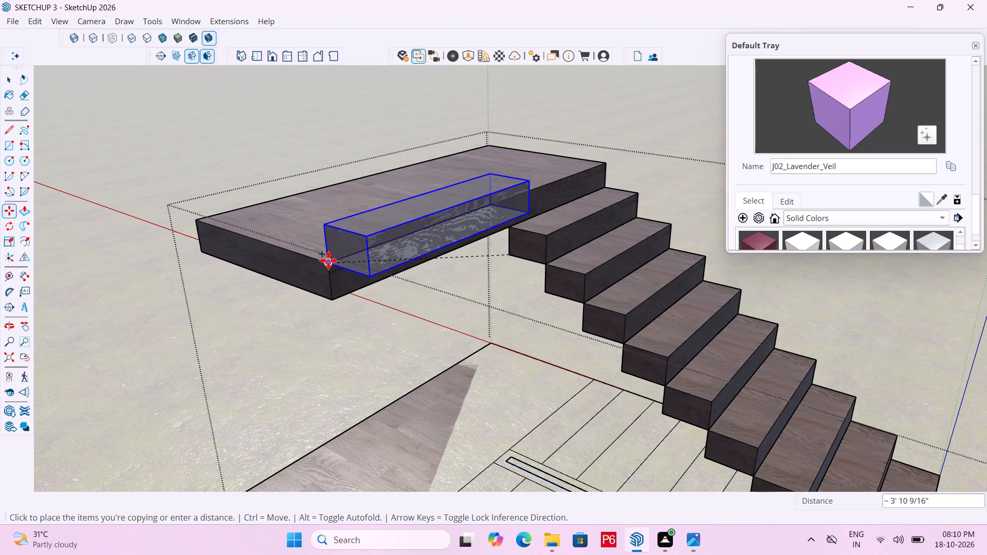
{"action": "left_click_drag", "start_coordinate": [328, 261], "coordinate": [333, 258]}
Copy the second flight's first block upward three times, each lower corner placed on the previous block's upper back corner.
{"action": "scroll", "coordinate": [410, 197], "scroll_direction": "down", "scroll_amount": 6}
{"action": "middle_click_drag", "start_coordinate": [382, 236], "coordinate": [535, 248]}
{"action": "scroll", "coordinate": [639, 235], "scroll_direction": "up", "scroll_amount": 1}
{"action": "scroll", "coordinate": [409, 253], "scroll_direction": "down", "scroll_amount": 5}
{"action": "middle_click_drag", "start_coordinate": [447, 282], "coordinate": [544, 287]}
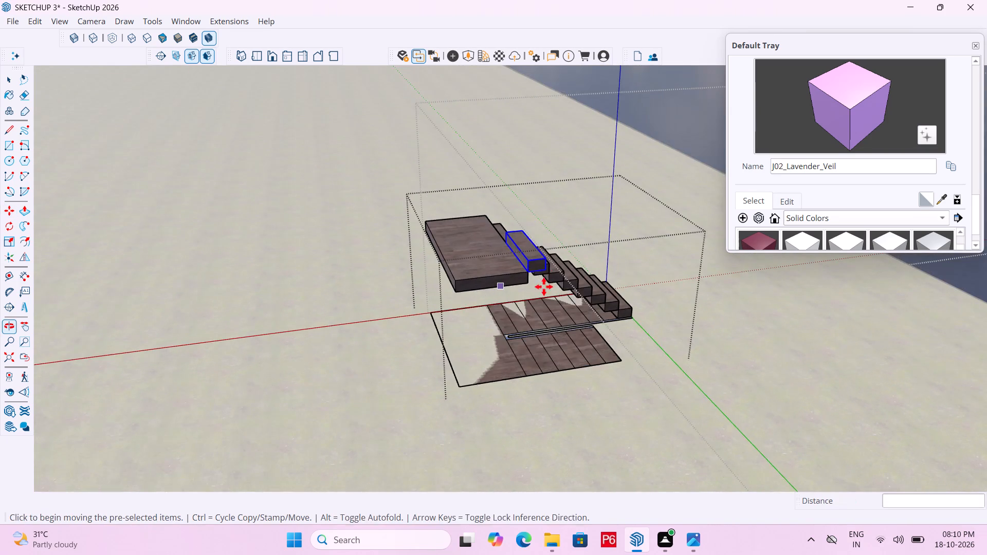
{"action": "scroll", "coordinate": [546, 286], "scroll_direction": "up", "scroll_amount": 5}
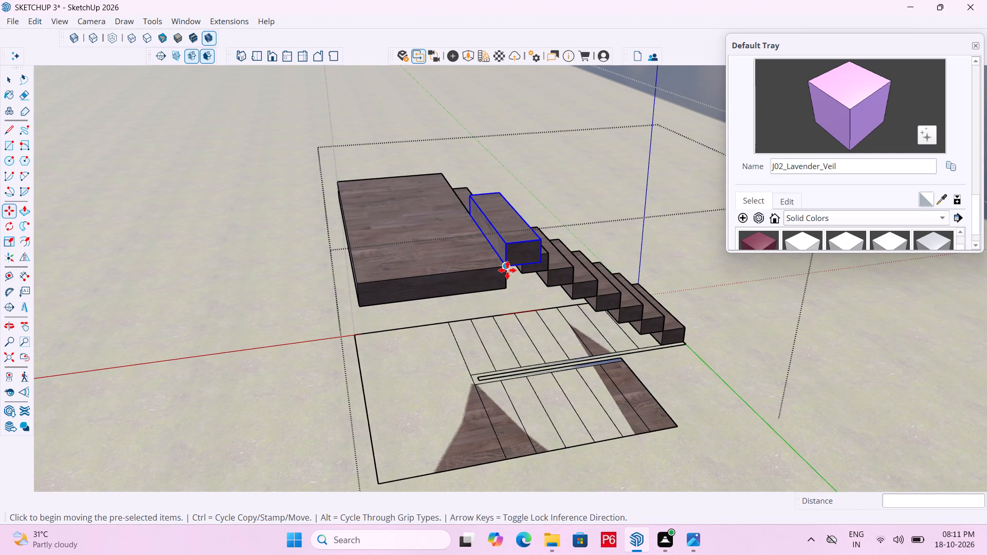
{"action": "left_click", "coordinate": [507, 270]}
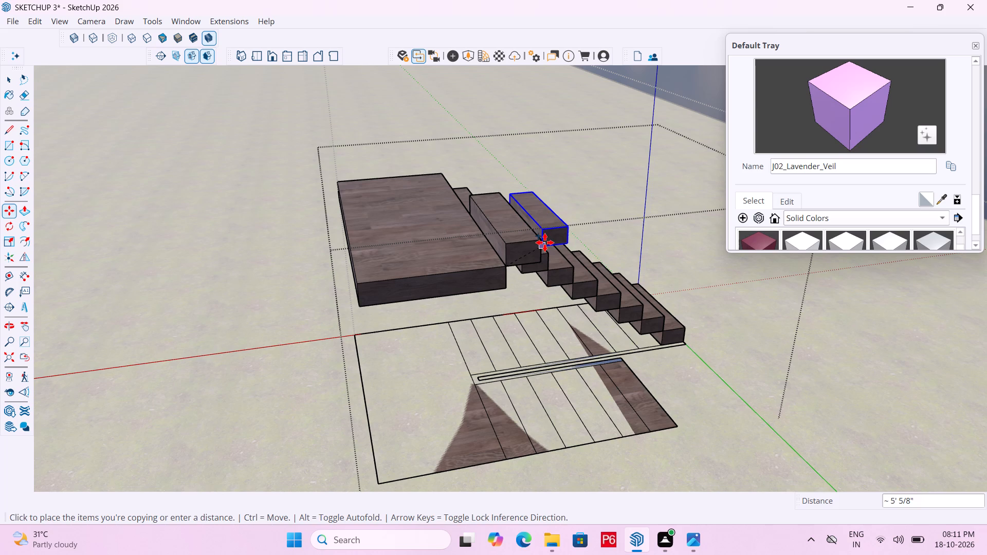
{"action": "left_click", "coordinate": [542, 247]}
{"action": "left_click", "coordinate": [541, 240]}
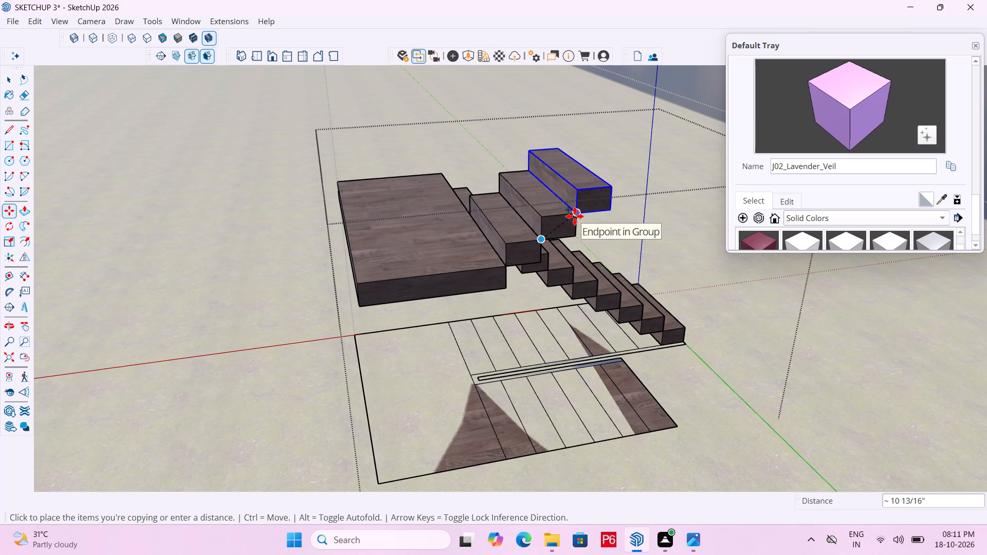
{"action": "left_click", "coordinate": [578, 216]}
{"action": "left_click", "coordinate": [579, 216]}
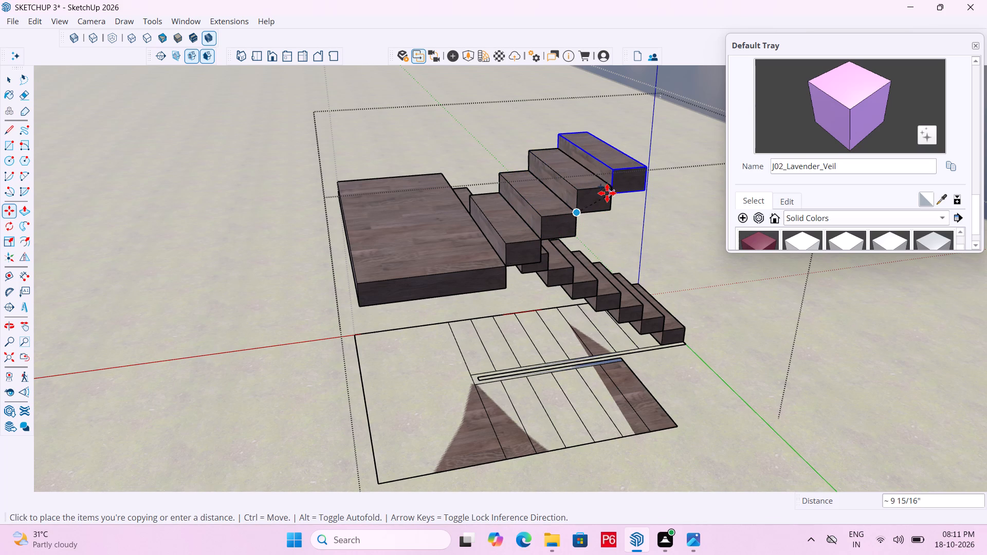
{"action": "left_click", "coordinate": [611, 190]}
Add two more step blocks to the top of the second flight with the same corner-to-corner copy.
{"action": "scroll", "coordinate": [371, 268], "scroll_direction": "down", "scroll_amount": 5}
{"action": "scroll", "coordinate": [547, 200], "scroll_direction": "up", "scroll_amount": 4}
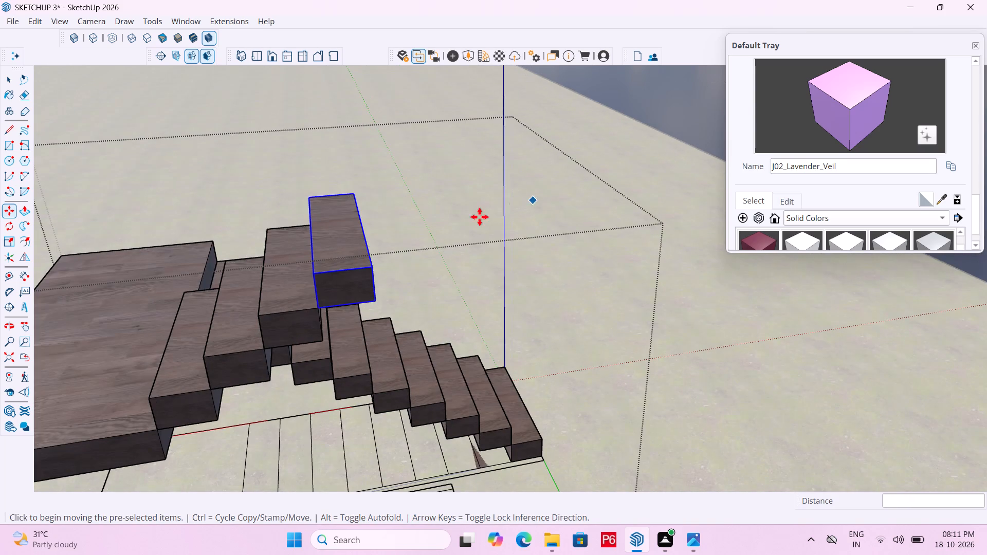
{"action": "left_click", "coordinate": [319, 308]}
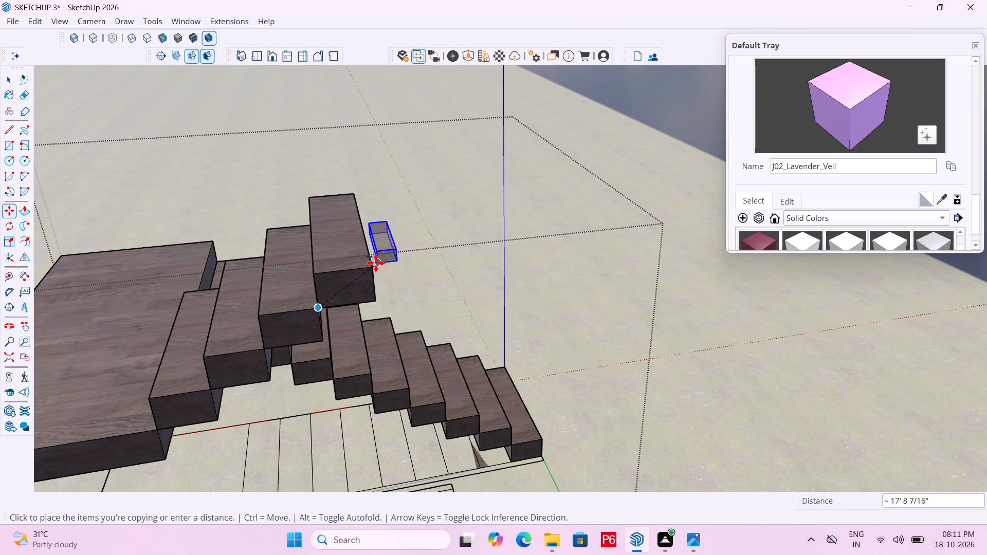
{"action": "left_click", "coordinate": [373, 264]}
{"action": "left_click", "coordinate": [371, 265]}
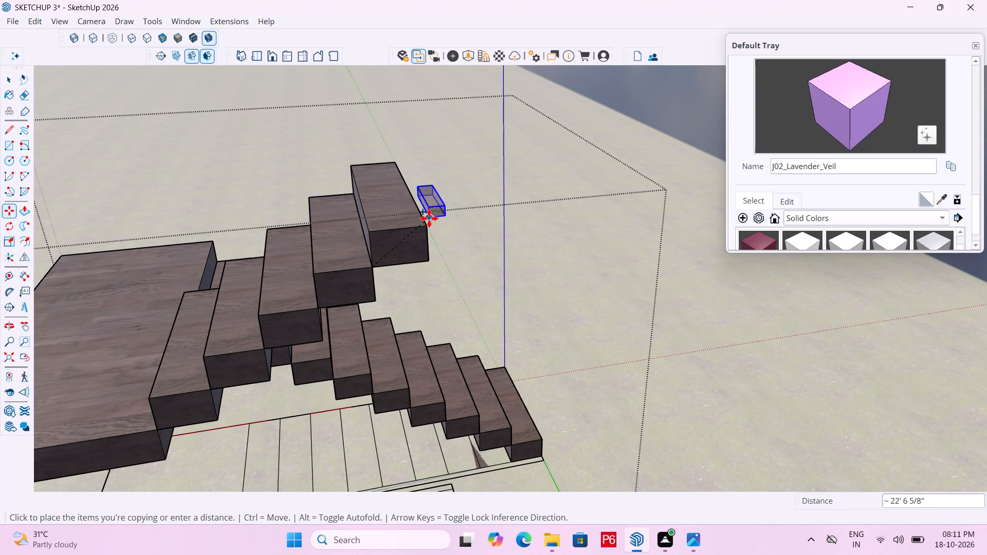
{"action": "left_click", "coordinate": [429, 222]}
Check the height from the flat layout's corner to the top corner of the second flight with a temporary linear dimension.
{"action": "scroll", "coordinate": [433, 274], "scroll_direction": "down", "scroll_amount": 11}
{"action": "middle_click_drag", "start_coordinate": [493, 288], "coordinate": [423, 230]}
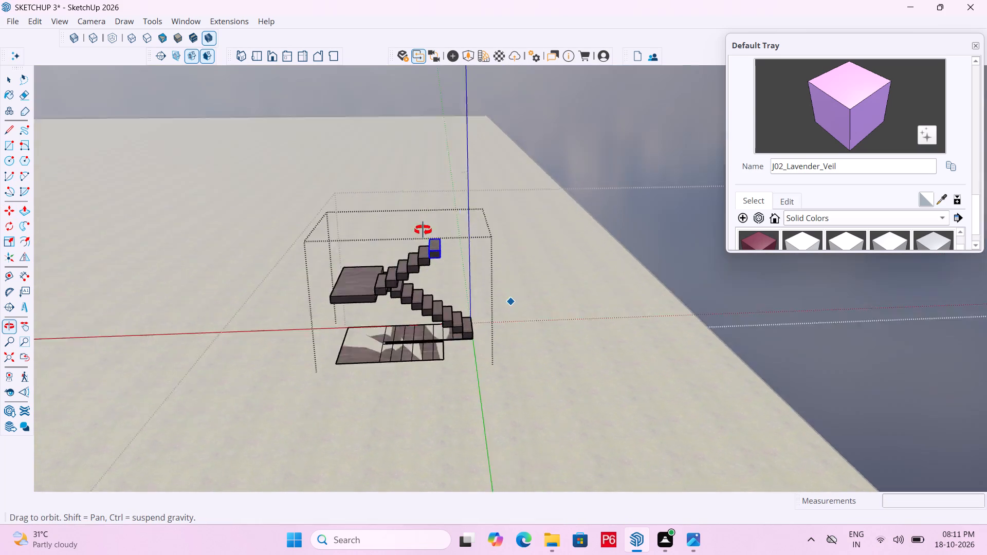
{"action": "middle_click_drag", "start_coordinate": [423, 230], "coordinate": [455, 179]}
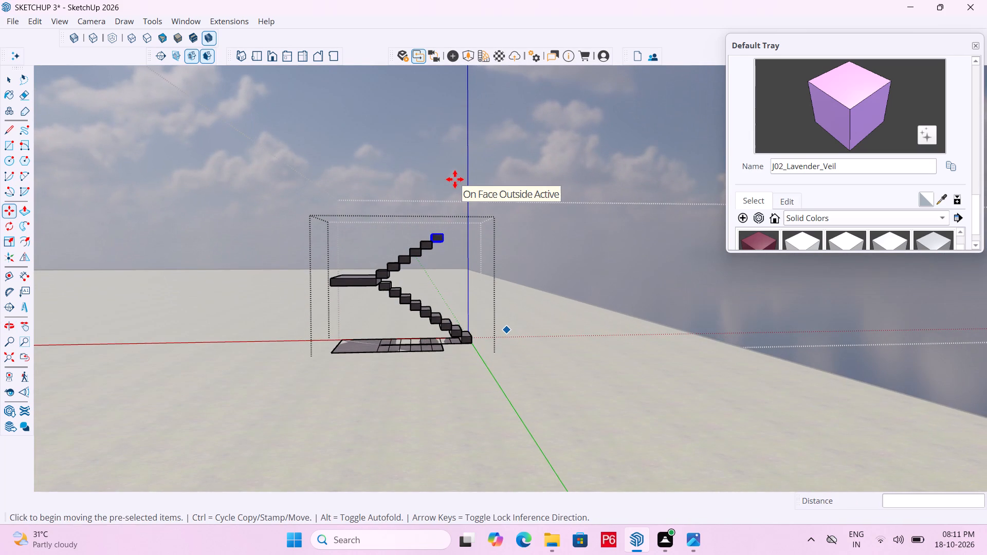
{"action": "left_click", "coordinate": [20, 274]}
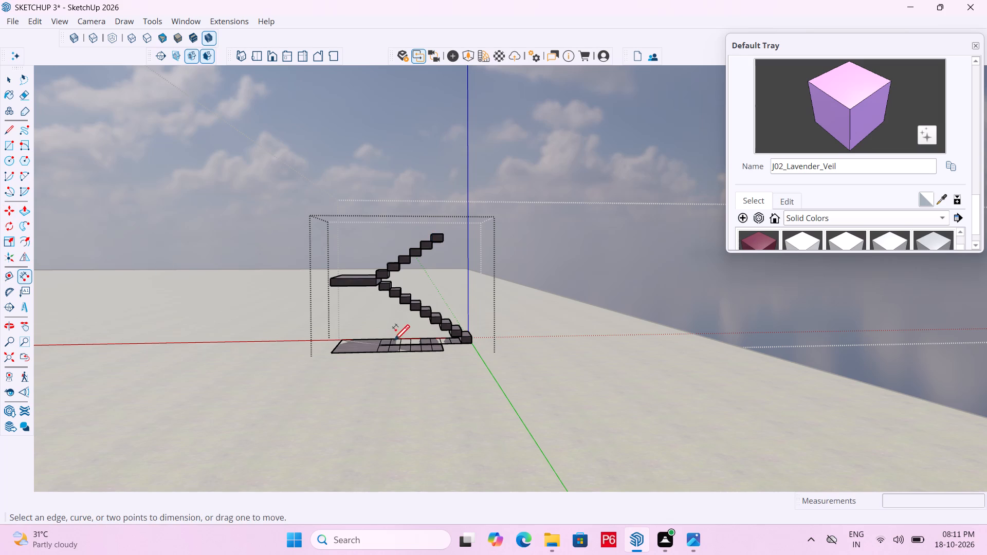
{"action": "left_click_drag", "start_coordinate": [442, 353], "coordinate": [442, 346]}
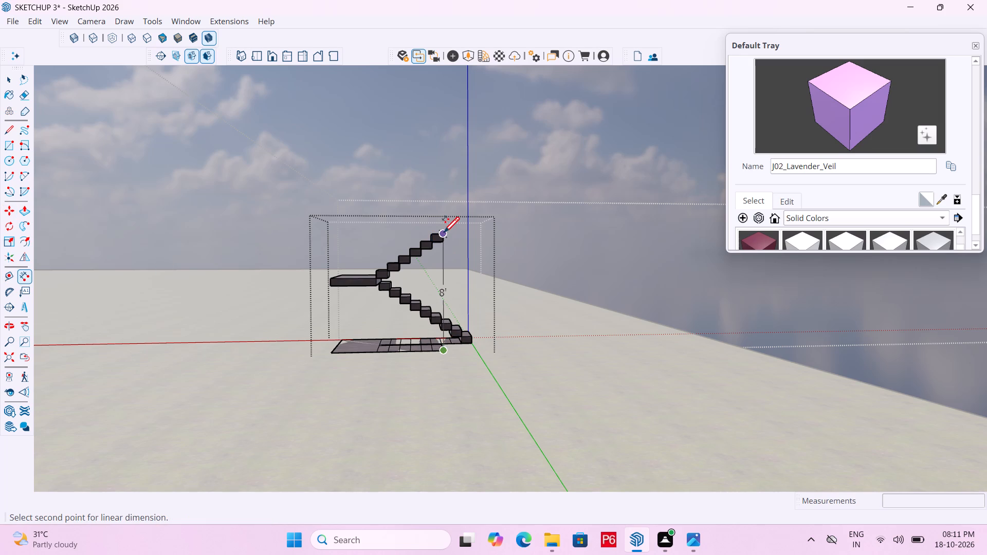
{"action": "scroll", "coordinate": [444, 233], "scroll_direction": "up", "scroll_amount": 9}
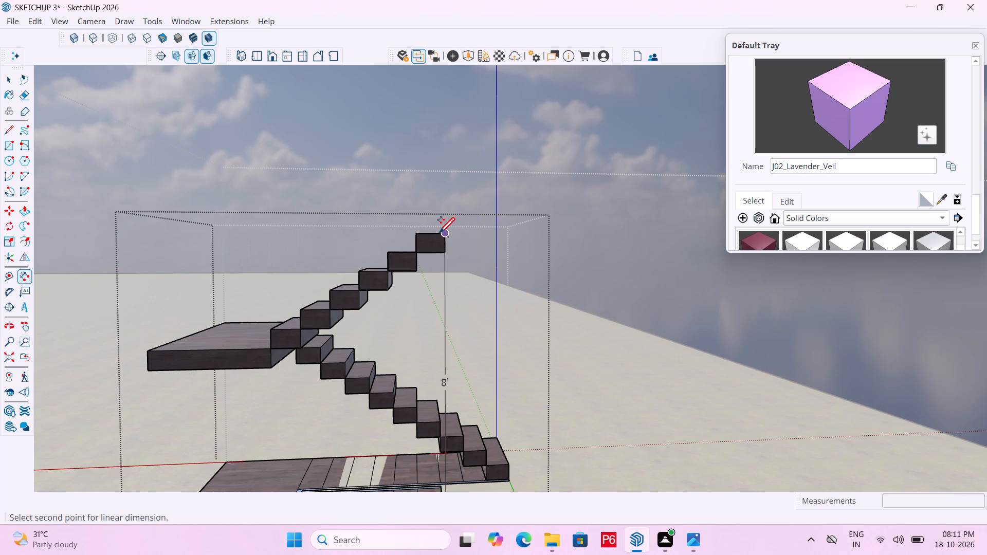
{"action": "middle_click_drag", "start_coordinate": [443, 234], "coordinate": [456, 268]}
{"action": "key", "text": "Escape"}
Save the model.
{"action": "key", "text": "ctrl+s"}
{"action": "key", "text": "ctrl+s"}
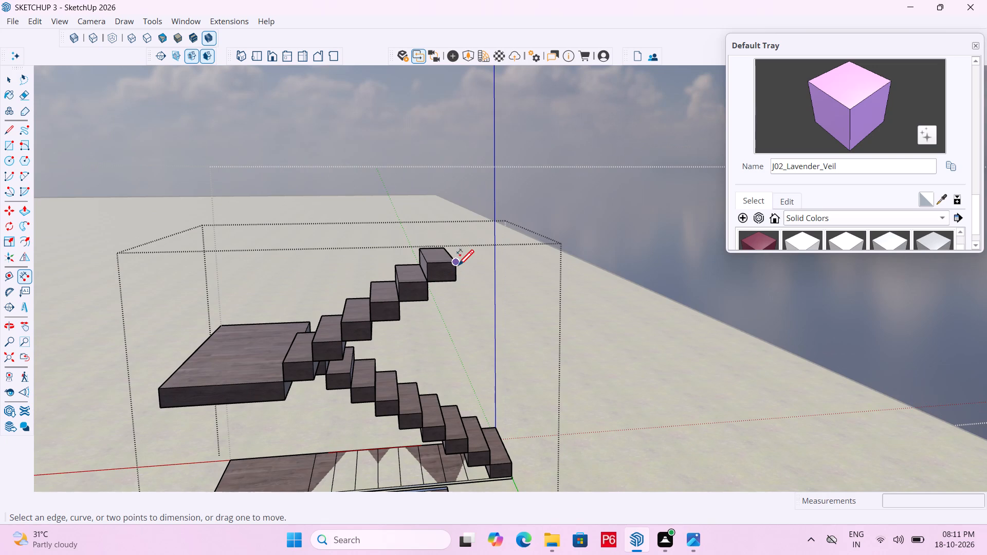
Copy the second flight's top block upward twice, placing each lower corner on the previous block's upper back corner.
{"action": "scroll", "coordinate": [337, 271], "scroll_direction": "down", "scroll_amount": 7}
{"action": "middle_click_drag", "start_coordinate": [320, 317], "coordinate": [271, 336]}
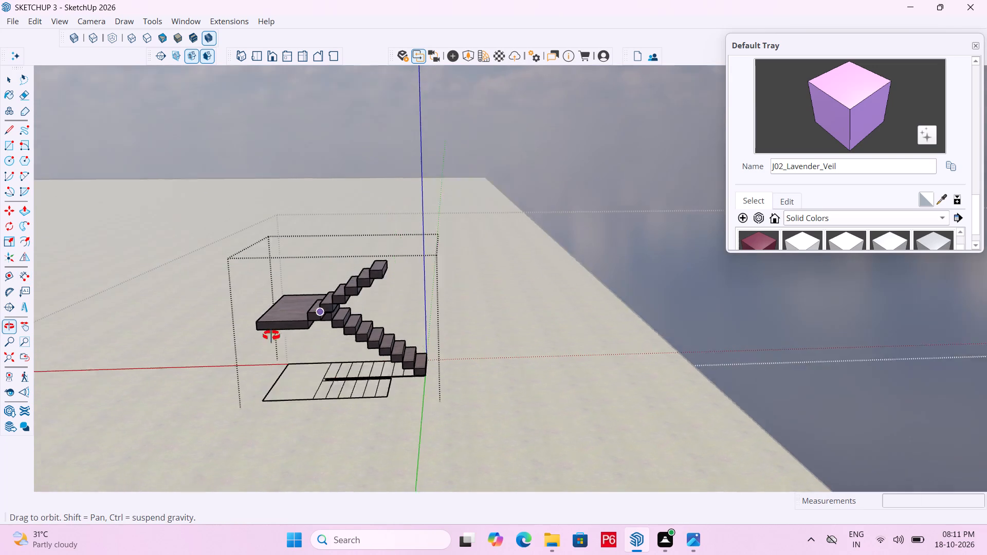
{"action": "middle_click_drag", "start_coordinate": [271, 336], "coordinate": [316, 331]}
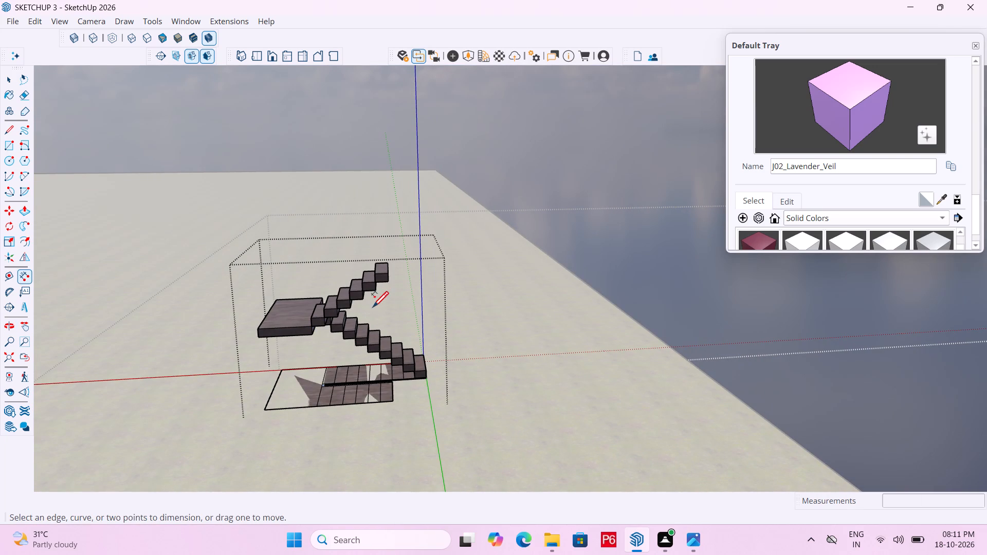
{"action": "key", "text": "Escape"}
{"action": "key", "text": "space"}
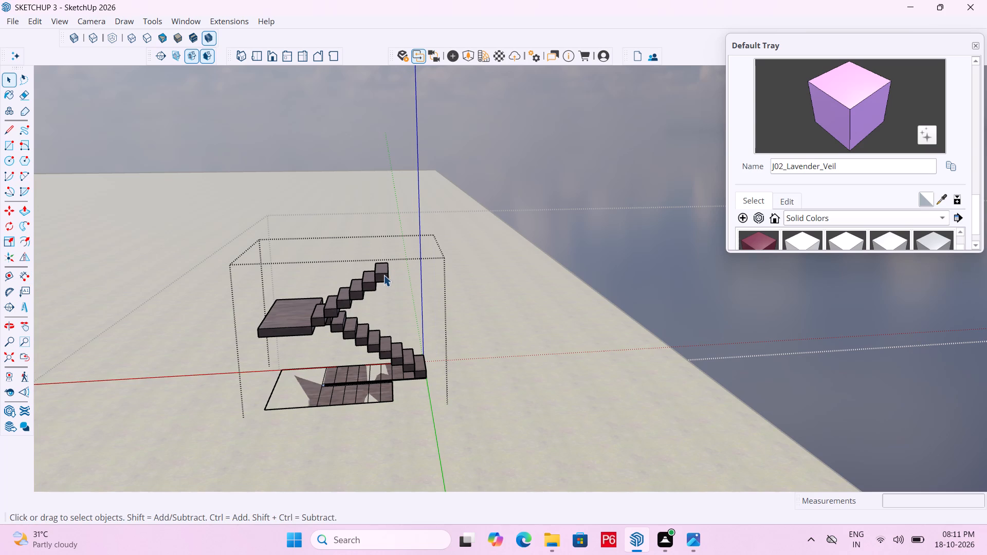
{"action": "left_click", "coordinate": [383, 275]}
{"action": "scroll", "coordinate": [383, 273], "scroll_direction": "up", "scroll_amount": 10}
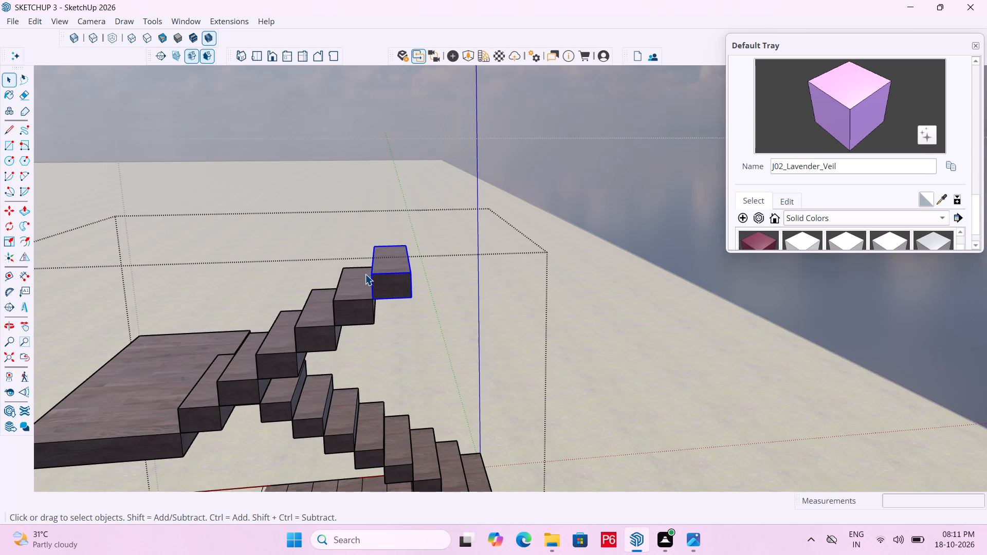
{"action": "key", "text": "m"}
{"action": "left_click", "coordinate": [376, 299]}
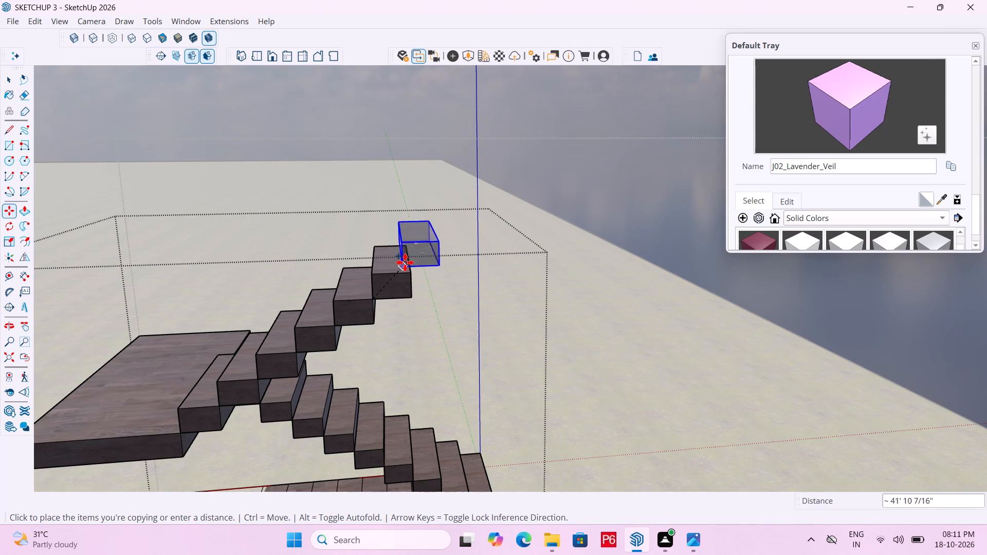
{"action": "left_click", "coordinate": [409, 274]}
{"action": "left_click", "coordinate": [409, 273]}
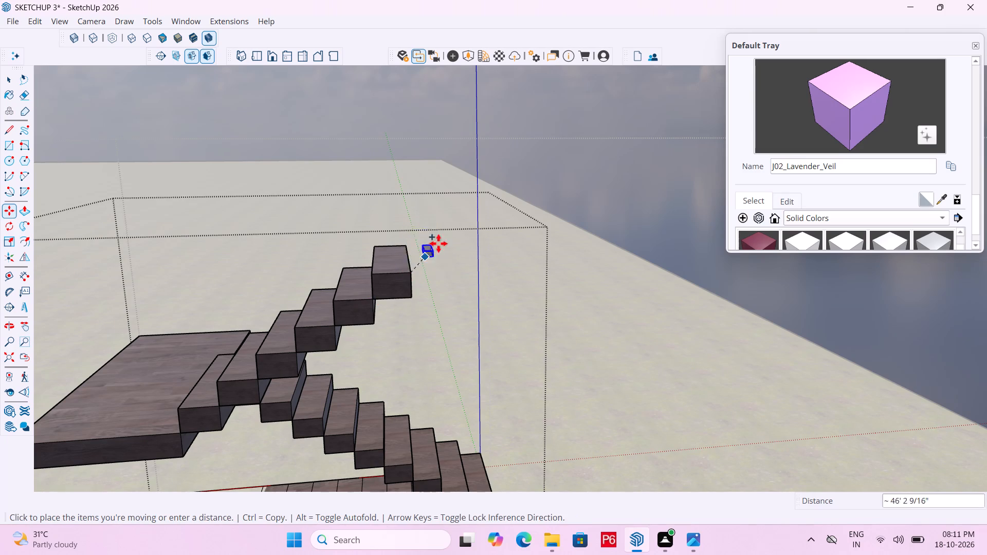
{"action": "left_click", "coordinate": [451, 247]}
Check the height from the top step's upper corner down to the ground with the Tape Measure and a temporary linear dimension.
{"action": "scroll", "coordinate": [360, 267], "scroll_direction": "down", "scroll_amount": 3}
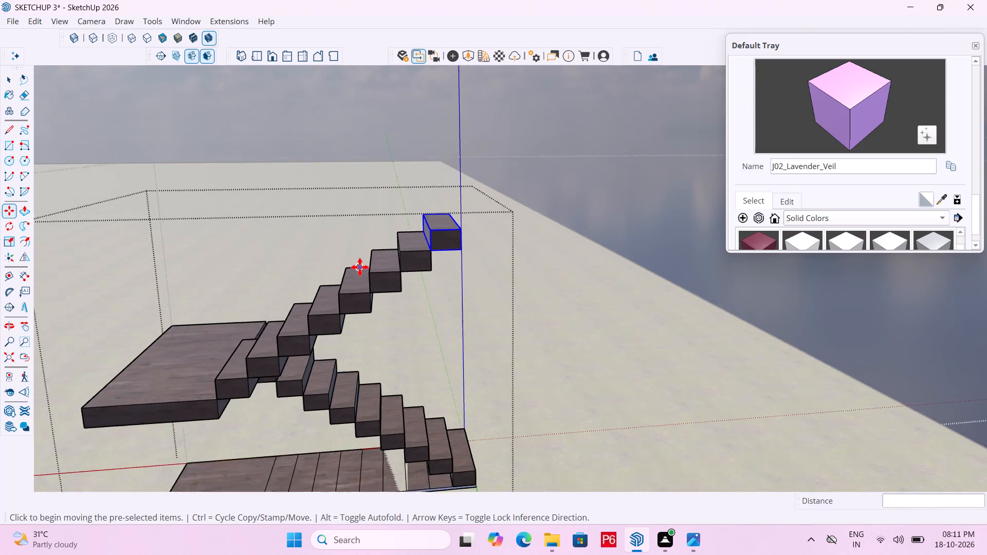
{"action": "scroll", "coordinate": [360, 267], "scroll_direction": "down", "scroll_amount": 3}
{"action": "middle_click_drag", "start_coordinate": [447, 319], "coordinate": [213, 314]}
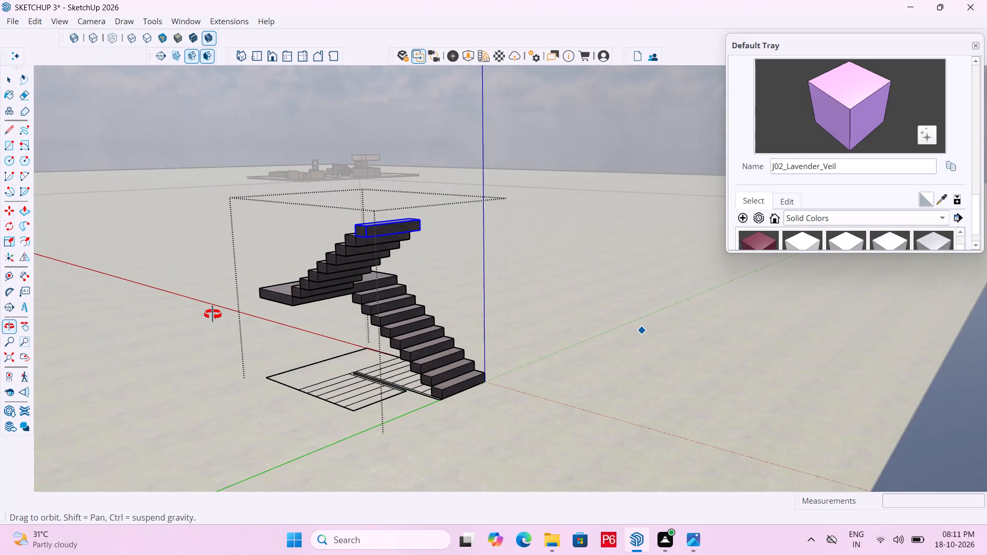
{"action": "middle_click_drag", "start_coordinate": [213, 314], "coordinate": [265, 318]}
{"action": "scroll", "coordinate": [328, 314], "scroll_direction": "up", "scroll_amount": 3}
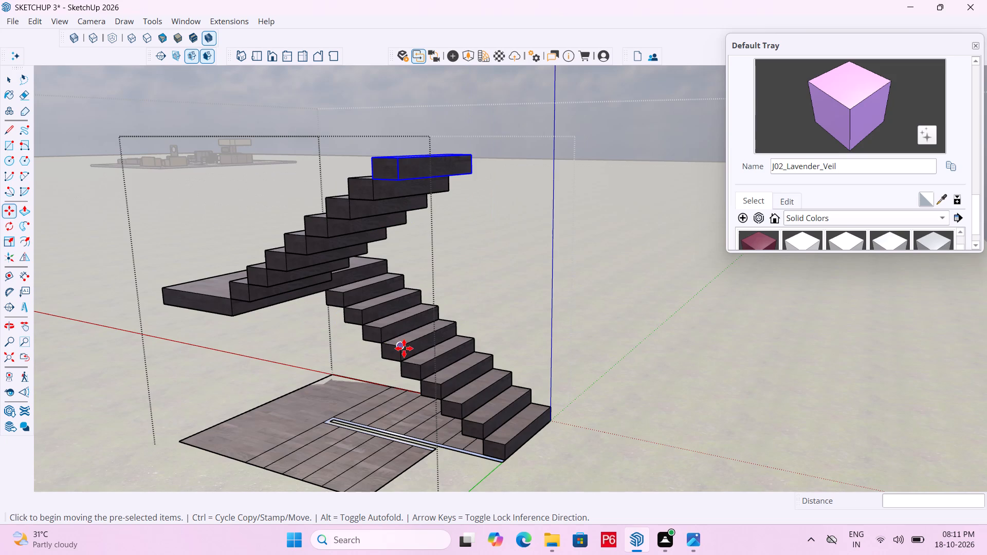
{"action": "key", "text": "l"}
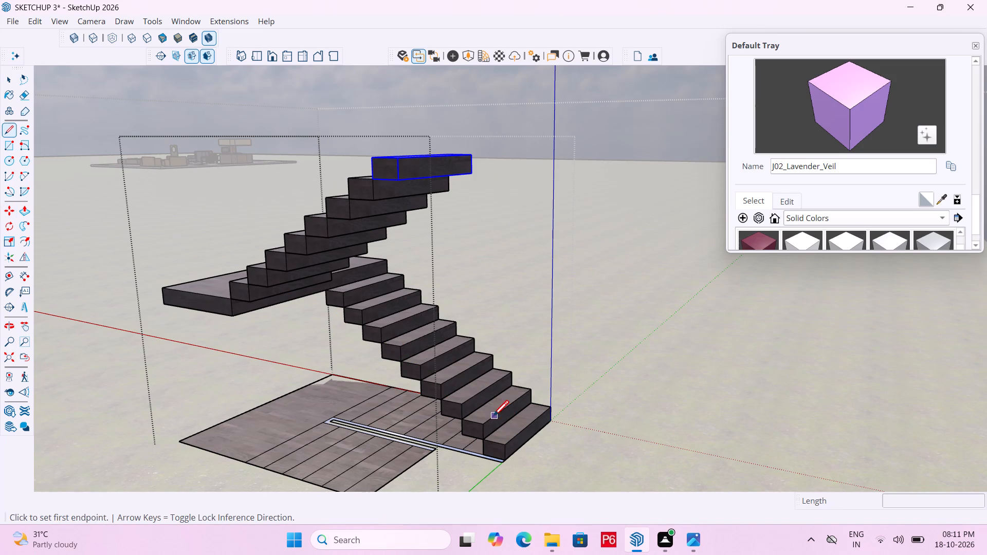
{"action": "scroll", "coordinate": [449, 329], "scroll_direction": "down", "scroll_amount": 3}
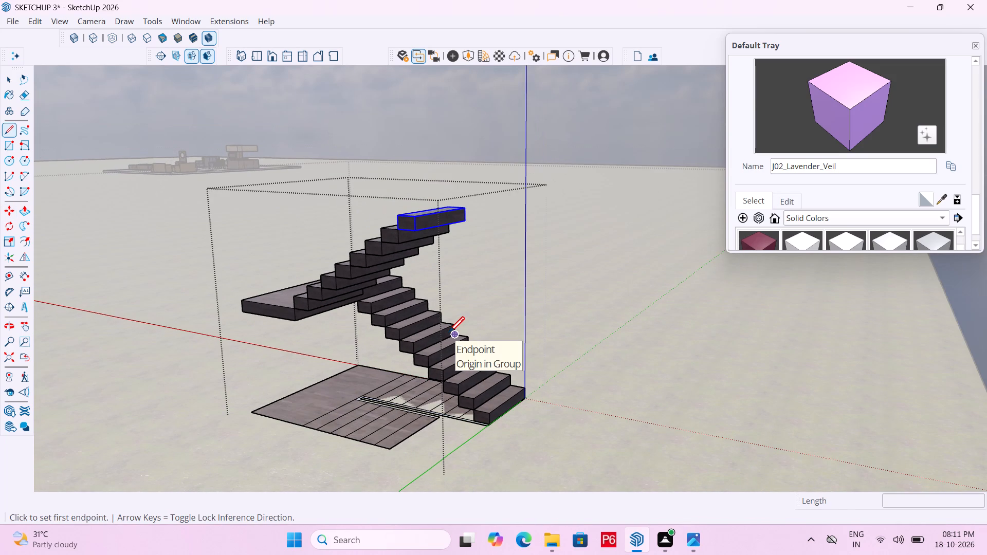
{"action": "key", "text": "t"}
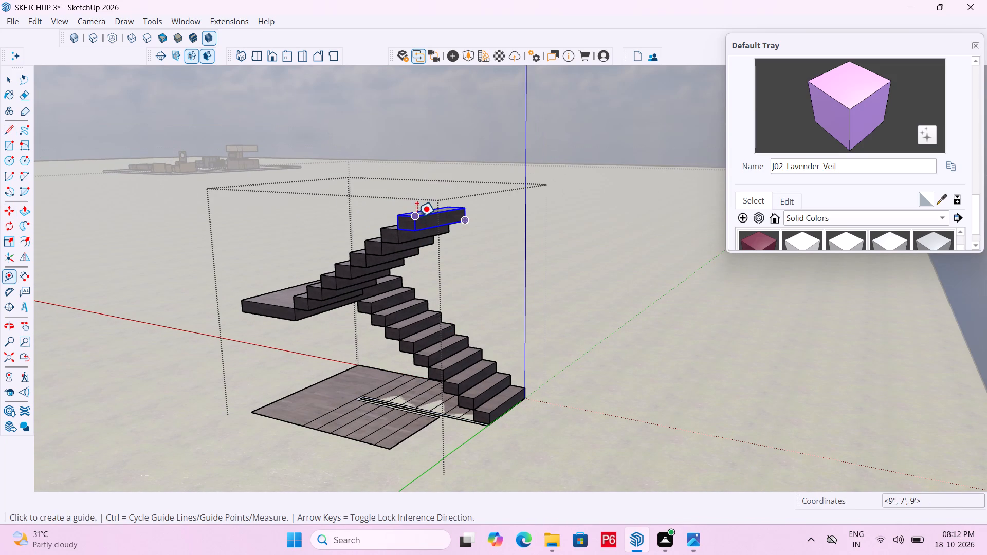
{"action": "left_click", "coordinate": [417, 217]}
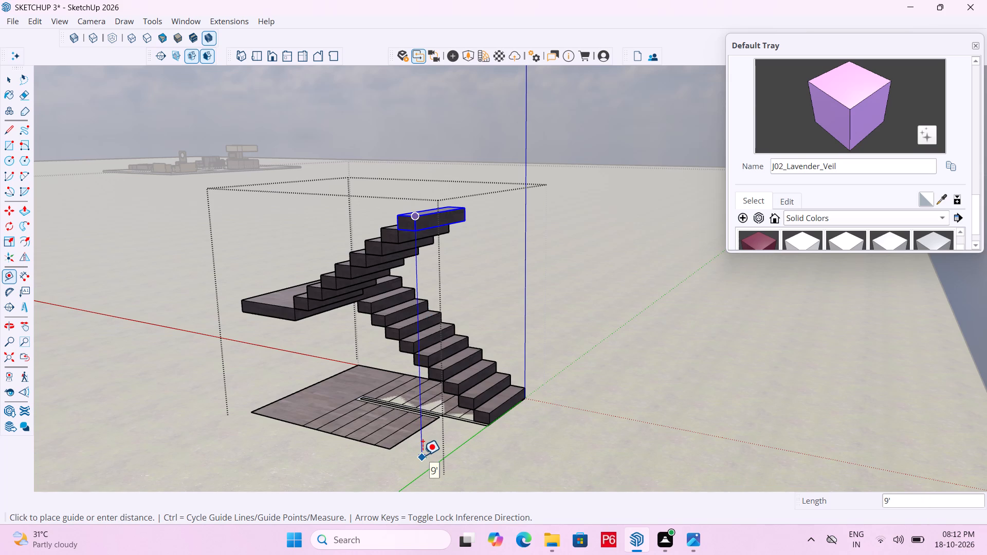
{"action": "left_click", "coordinate": [423, 455]}
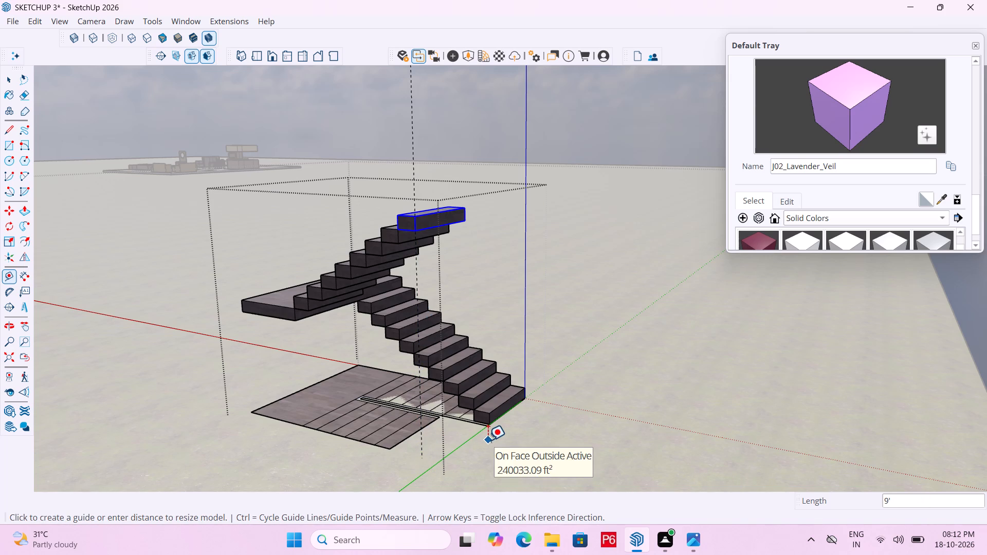
{"action": "key", "text": "ctrl+z"}
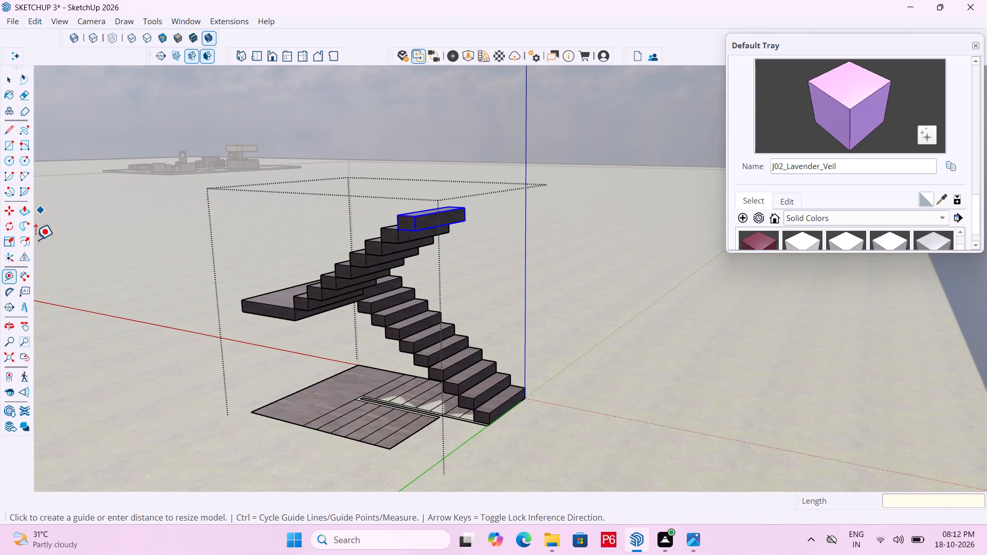
{"action": "left_click", "coordinate": [25, 277]}
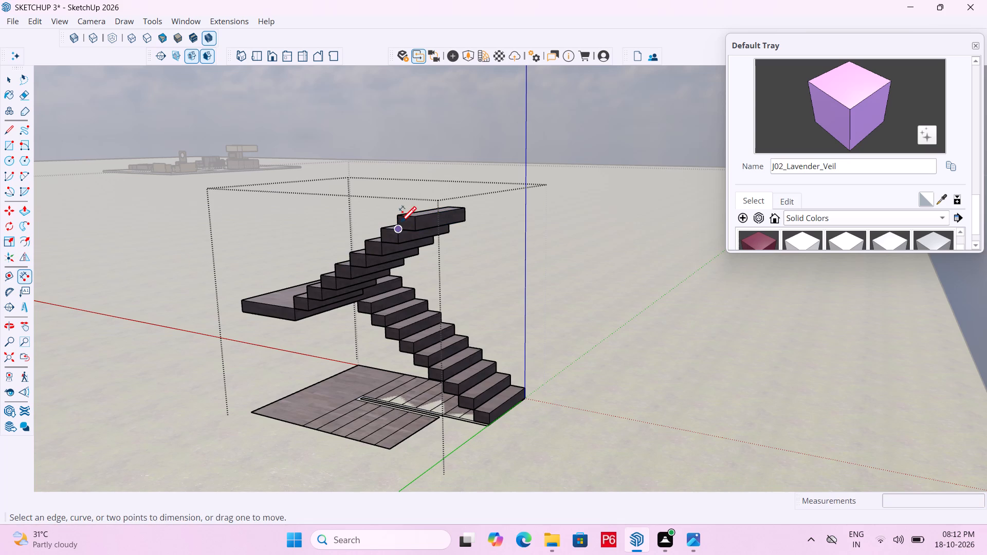
{"action": "left_click", "coordinate": [410, 221]}
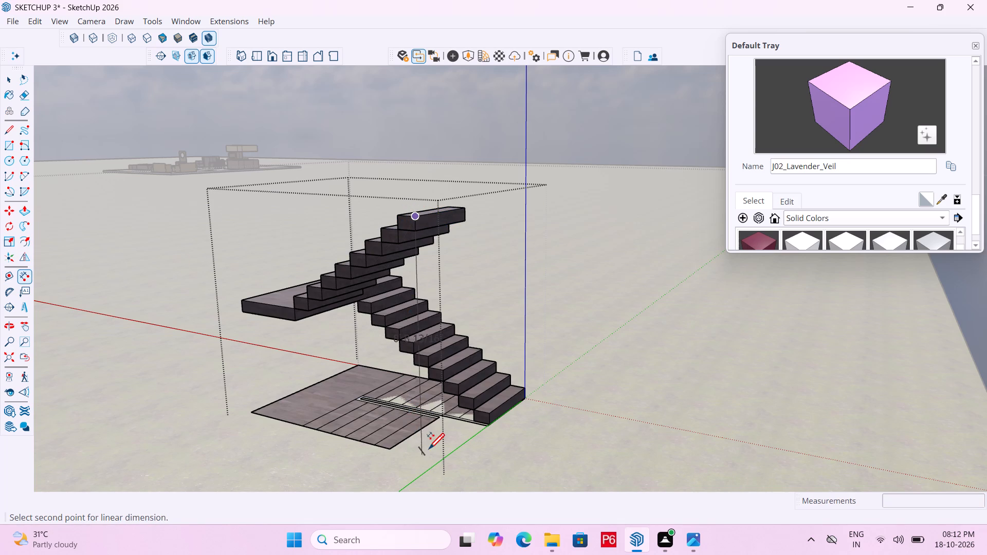
{"action": "middle_click_drag", "start_coordinate": [421, 455], "coordinate": [609, 436]}
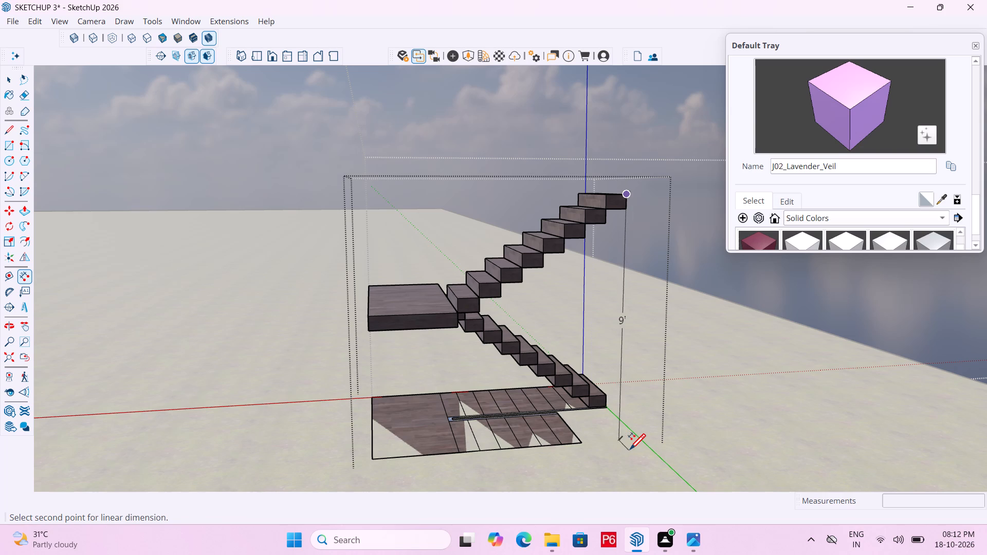
{"action": "key", "text": "Escape"}
{"action": "scroll", "coordinate": [383, 446], "scroll_direction": "down", "scroll_amount": 4}
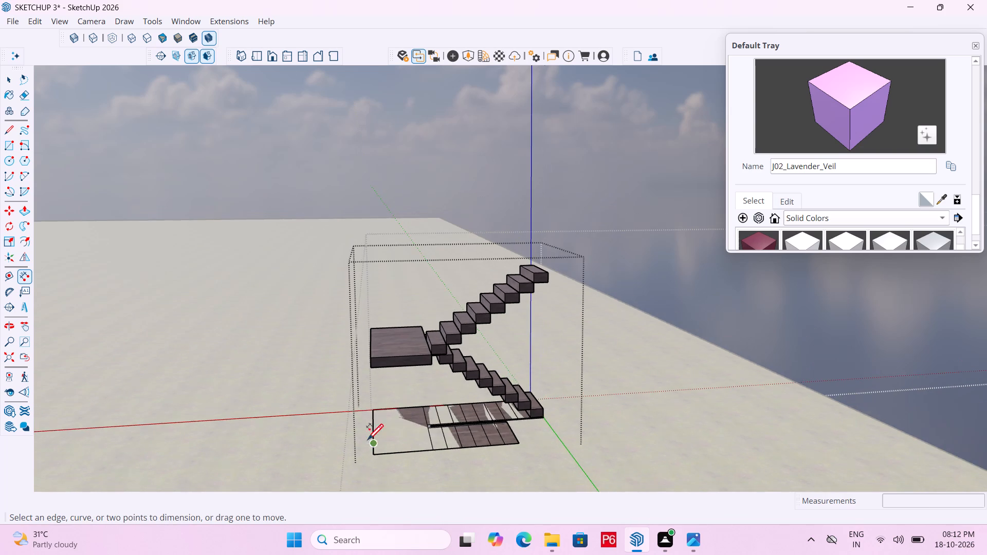
{"action": "middle_click_drag", "start_coordinate": [439, 415], "coordinate": [366, 420]}
Save the model.
{"action": "key", "text": "ctrl+s"}
{"action": "key", "text": "ctrl+s"}
{"action": "key", "text": "ctrl+s"}
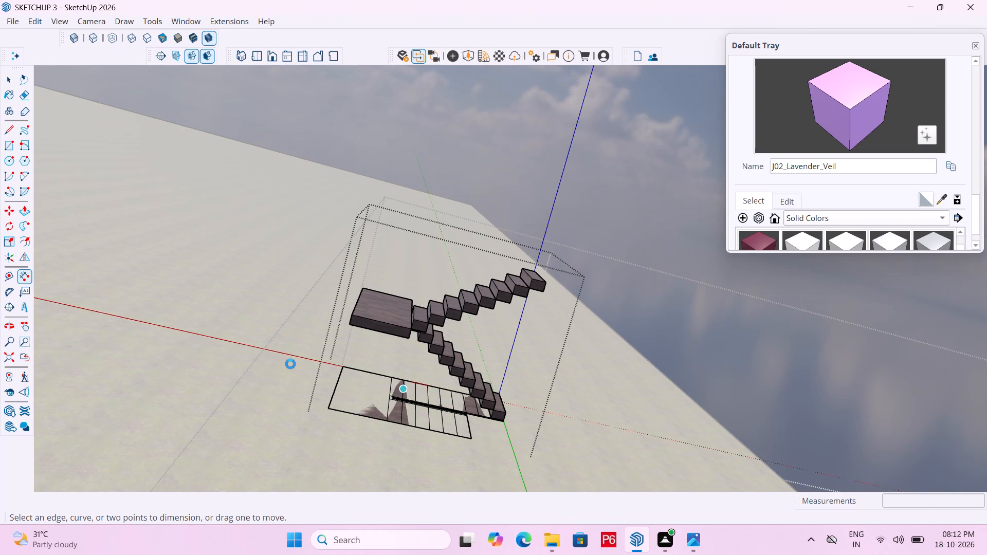
Close the staircase group's editing so that only its parent group remains open.
{"action": "middle_click_drag", "start_coordinate": [283, 363], "coordinate": [345, 392]}
{"action": "scroll", "coordinate": [351, 290], "scroll_direction": "down", "scroll_amount": 2}
{"action": "middle_click_drag", "start_coordinate": [483, 338], "coordinate": [444, 344]}
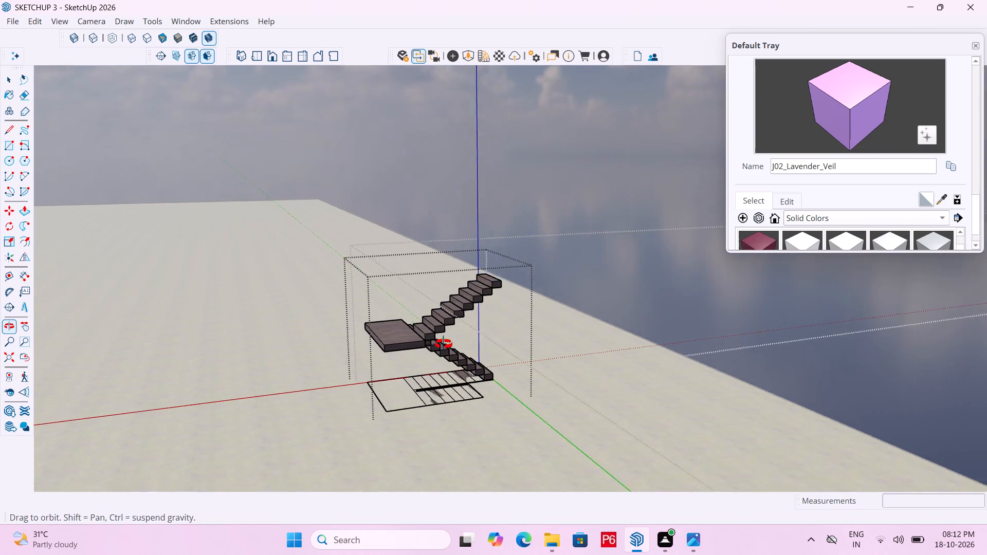
{"action": "middle_click_drag", "start_coordinate": [444, 344], "coordinate": [362, 344]}
{"action": "scroll", "coordinate": [472, 290], "scroll_direction": "up", "scroll_amount": 4}
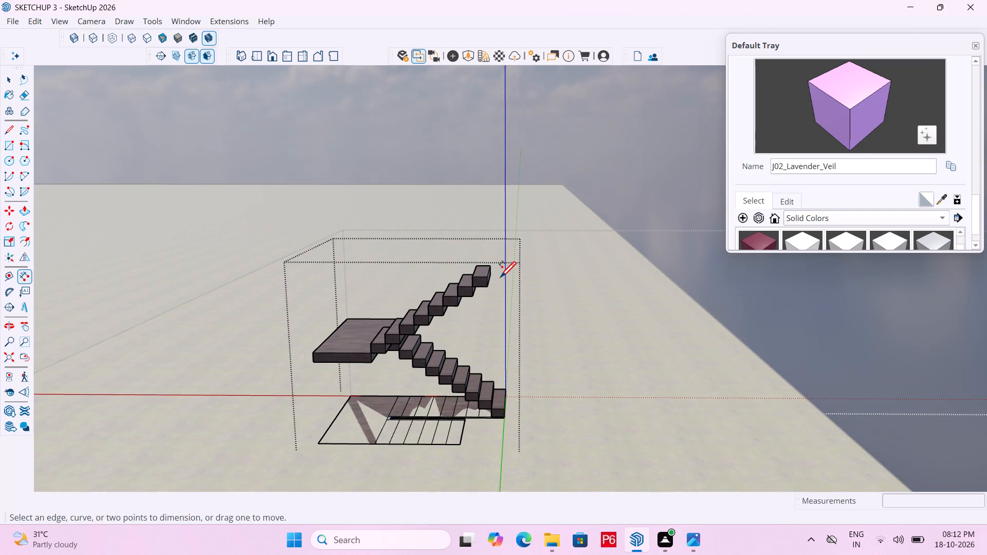
{"action": "key", "text": "Escape"}
{"action": "scroll", "coordinate": [422, 238], "scroll_direction": "down", "scroll_amount": 4}
{"action": "key", "text": "space"}
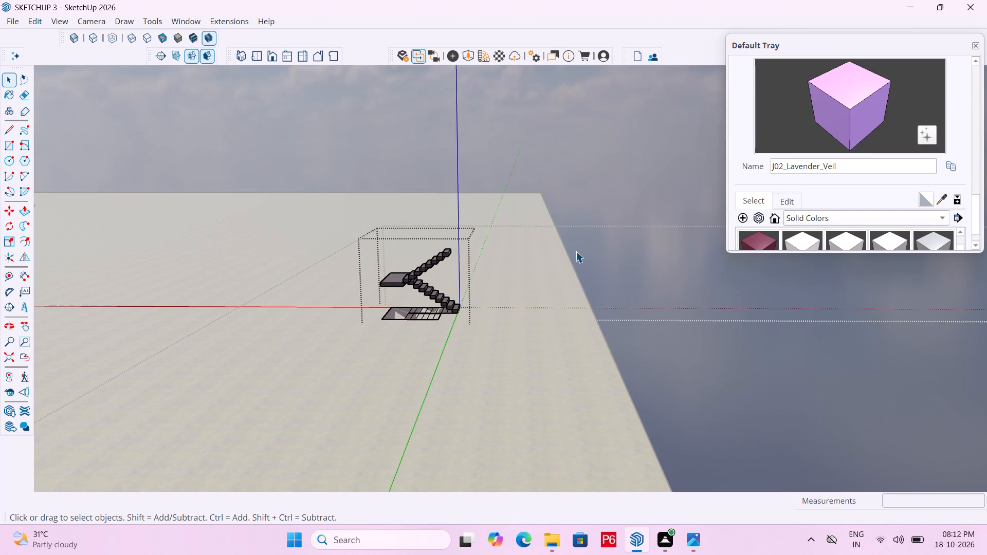
{"action": "double_click", "coordinate": [616, 260]}
{"action": "triple_click", "coordinate": [599, 260]}
{"action": "left_click", "coordinate": [600, 254]}
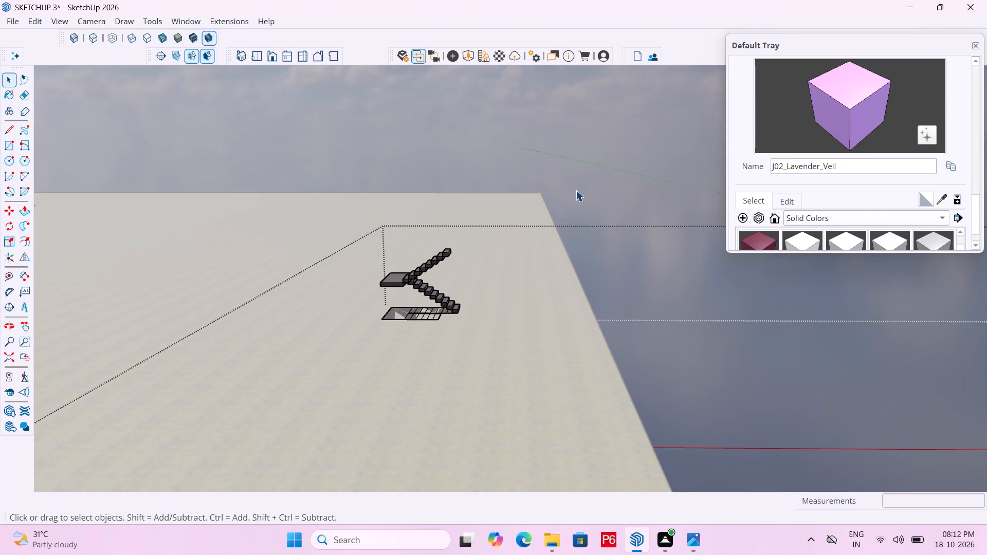
{"action": "double_click", "coordinate": [576, 190]}
{"action": "left_click", "coordinate": [419, 269]}
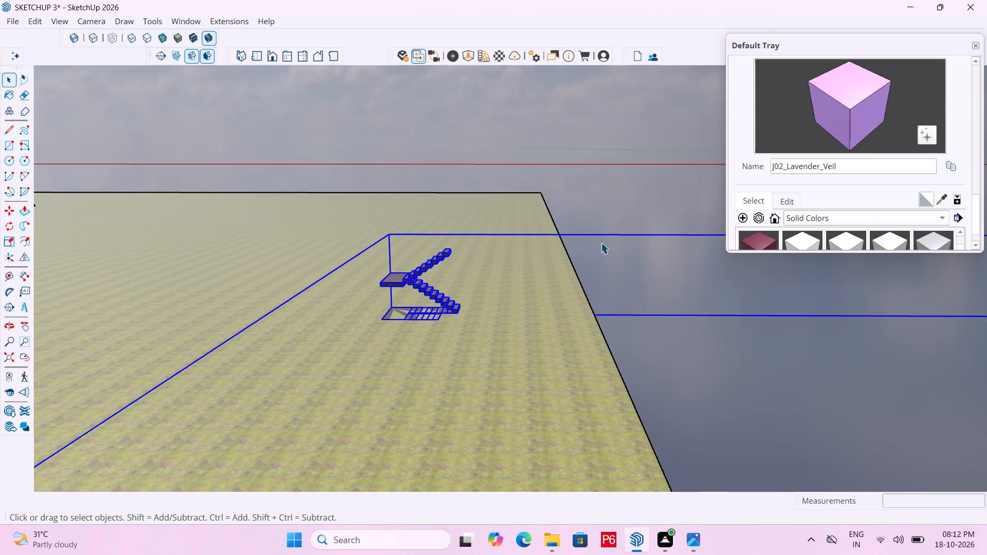
{"action": "scroll", "coordinate": [579, 249], "scroll_direction": "down", "scroll_amount": 4}
{"action": "scroll", "coordinate": [418, 244], "scroll_direction": "down", "scroll_amount": 8}
{"action": "scroll", "coordinate": [415, 253], "scroll_direction": "up", "scroll_amount": 14}
{"action": "double_click", "coordinate": [427, 266]}
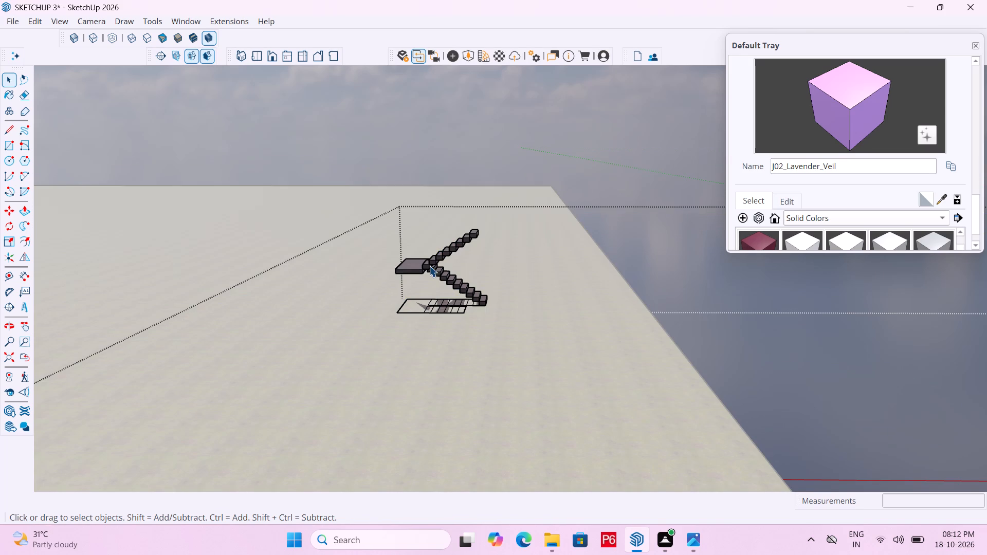
Move the whole staircase group by the lower flight's bottom corner onto the matching corner of the flat stair layout inside the house.
{"action": "left_click", "coordinate": [448, 263]}
{"action": "double_click", "coordinate": [433, 260]}
{"action": "left_click", "coordinate": [436, 259]}
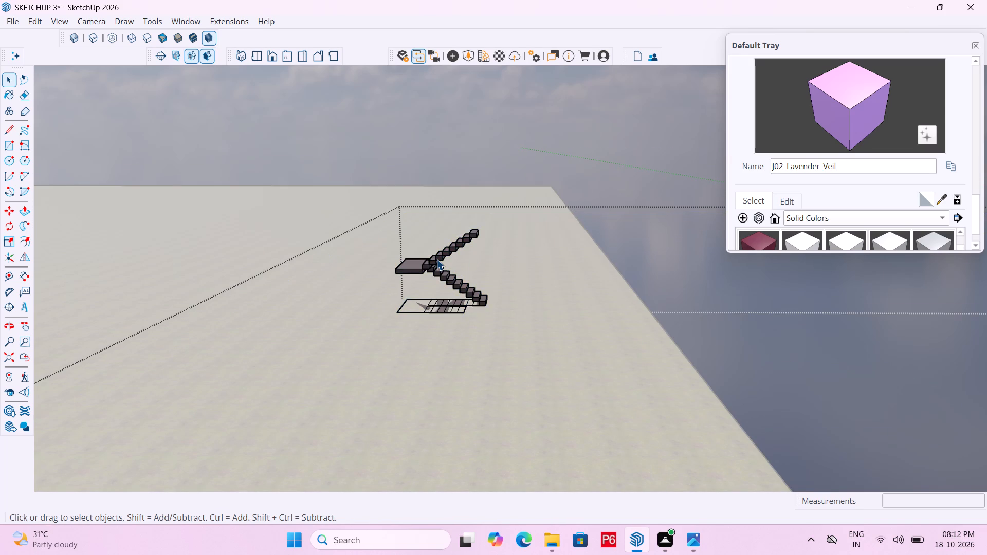
{"action": "middle_click_drag", "start_coordinate": [532, 264], "coordinate": [0, 364]}
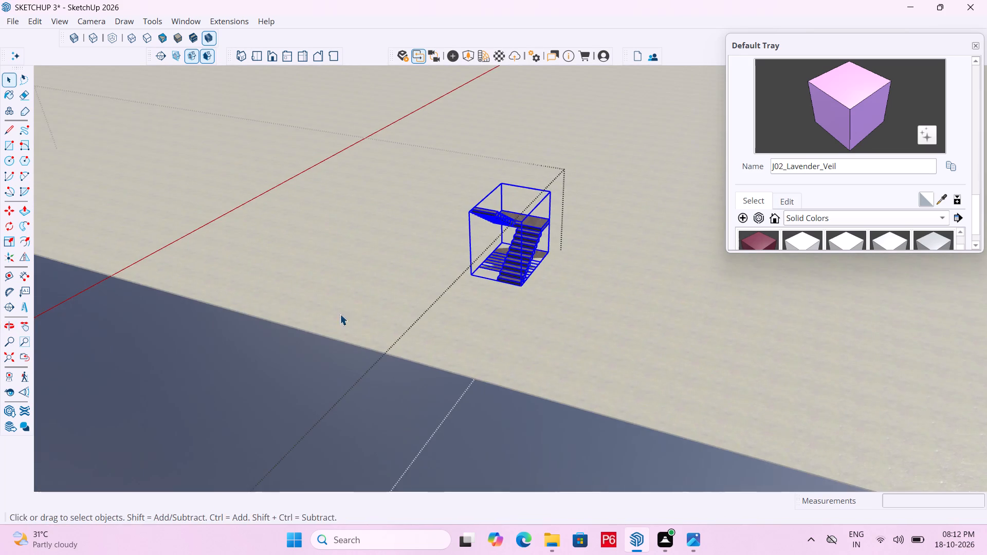
{"action": "middle_click_drag", "start_coordinate": [515, 304], "coordinate": [337, 304]}
{"action": "scroll", "coordinate": [419, 270], "scroll_direction": "up", "scroll_amount": 5}
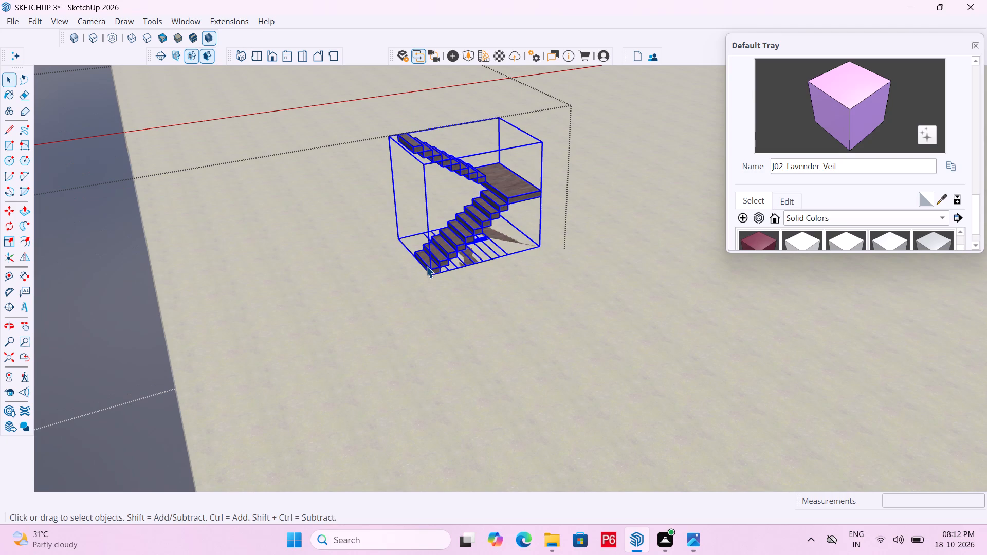
{"action": "key", "text": "m"}
{"action": "left_click", "coordinate": [428, 279]}
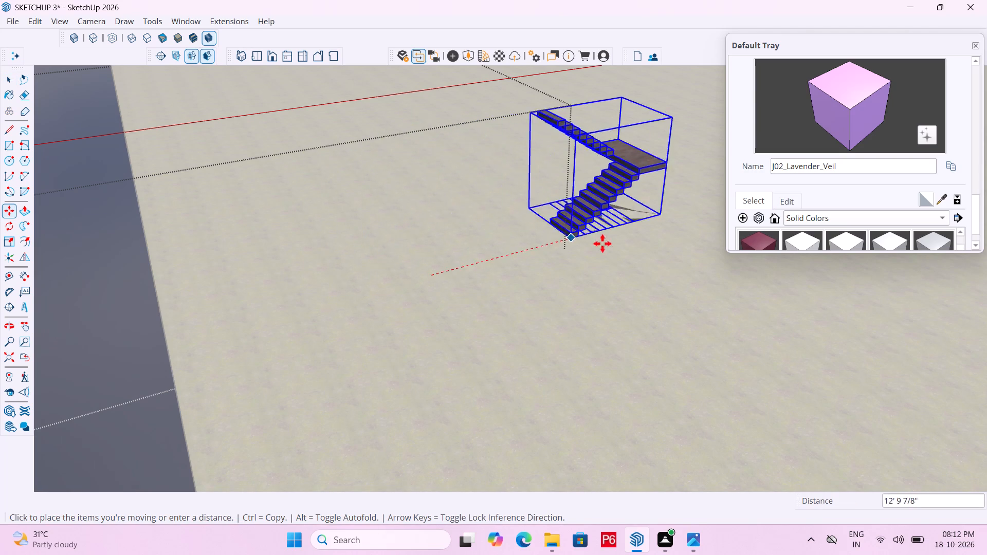
{"action": "scroll", "coordinate": [614, 244], "scroll_direction": "down", "scroll_amount": 17}
{"action": "scroll", "coordinate": [261, 212], "scroll_direction": "up", "scroll_amount": 8}
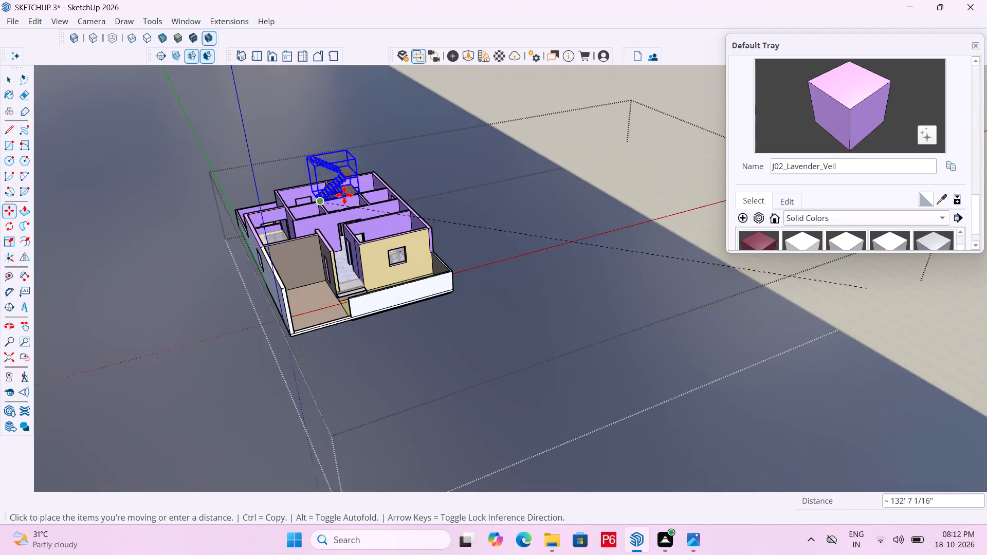
{"action": "scroll", "coordinate": [344, 195], "scroll_direction": "up", "scroll_amount": 3}
{"action": "middle_click_drag", "start_coordinate": [304, 262], "coordinate": [519, 351]}
{"action": "scroll", "coordinate": [607, 305], "scroll_direction": "up", "scroll_amount": 1}
{"action": "middle_click_drag", "start_coordinate": [571, 336], "coordinate": [598, 335]}
{"action": "scroll", "coordinate": [571, 336], "scroll_direction": "up", "scroll_amount": 4}
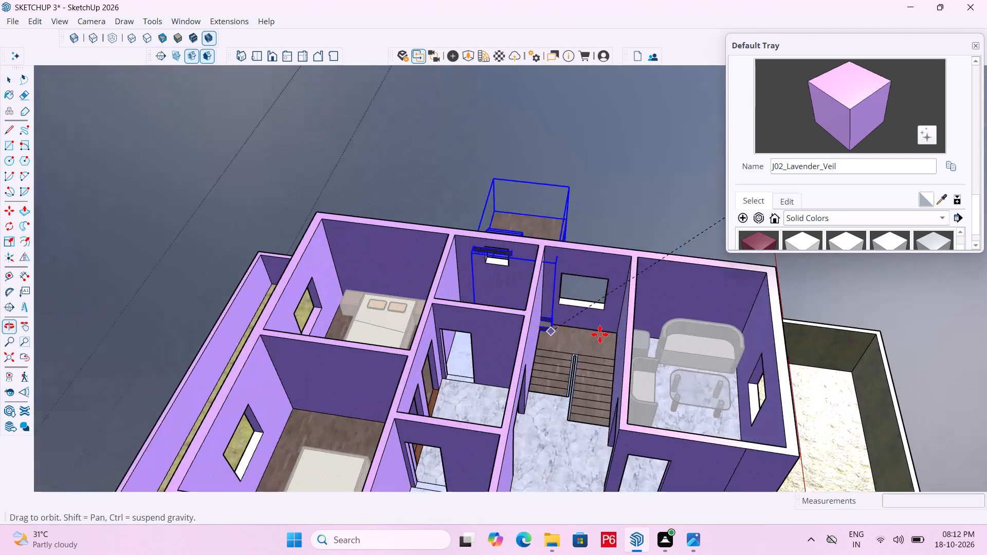
{"action": "scroll", "coordinate": [609, 367], "scroll_direction": "up", "scroll_amount": 6}
{"action": "left_click", "coordinate": [608, 482]}
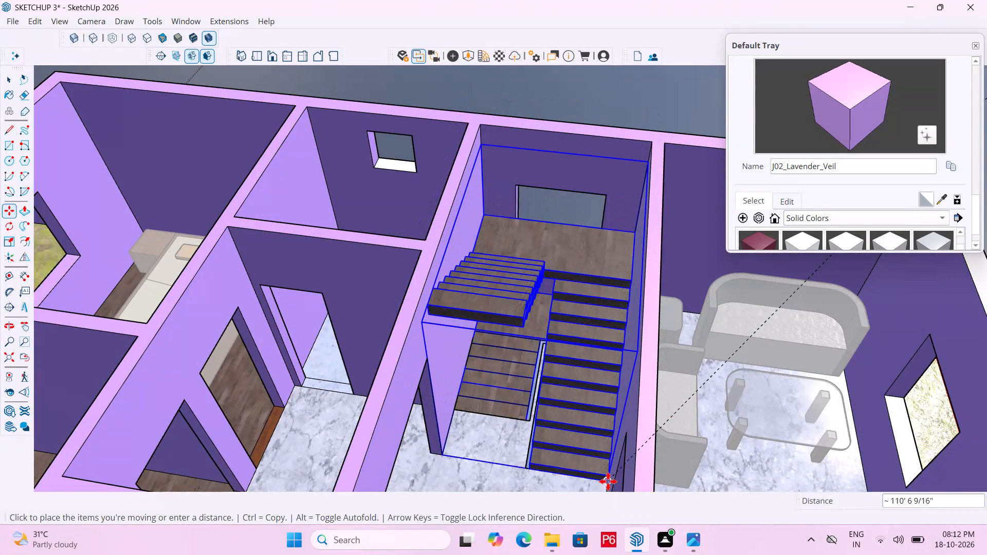
{"action": "middle_click_drag", "start_coordinate": [600, 468], "coordinate": [416, 411]}
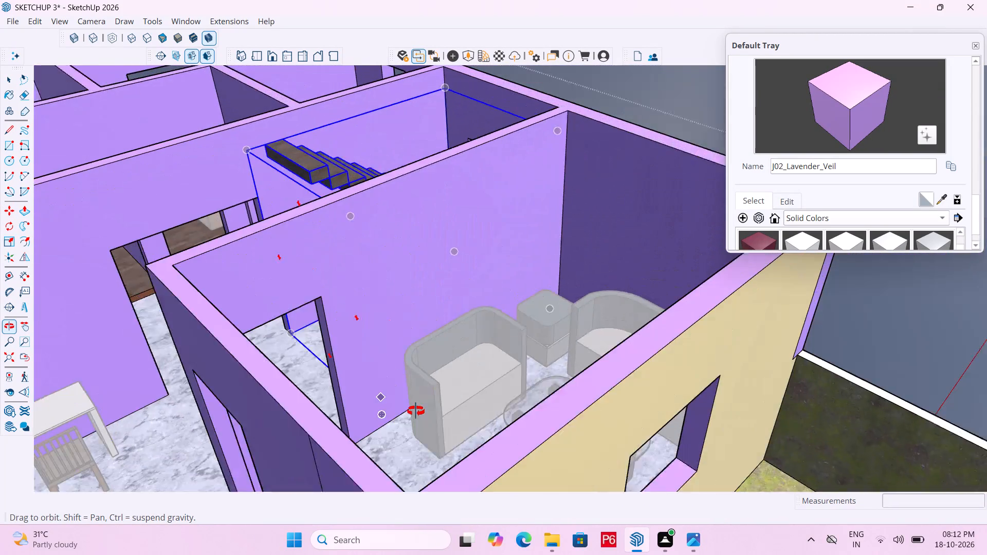
{"action": "middle_click_drag", "start_coordinate": [416, 411], "coordinate": [628, 381]}
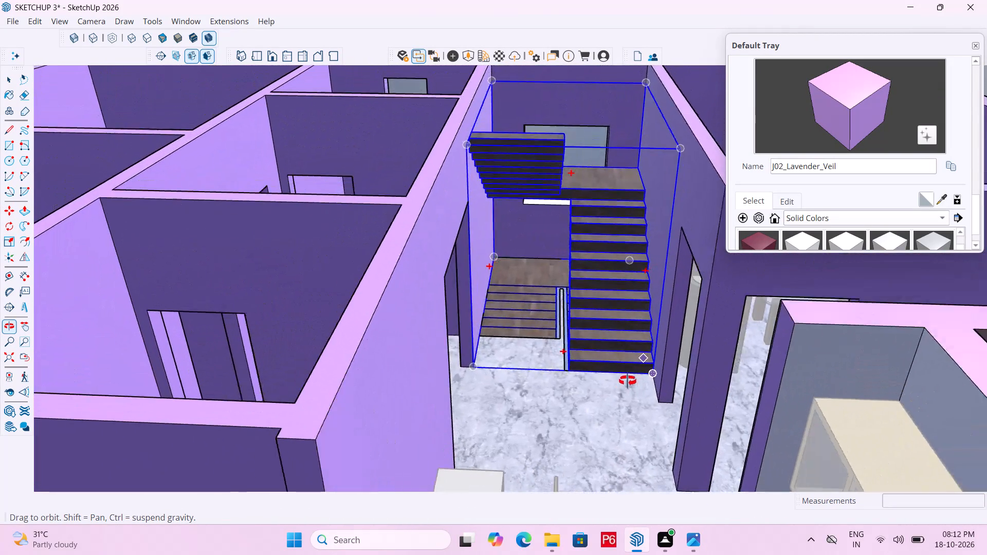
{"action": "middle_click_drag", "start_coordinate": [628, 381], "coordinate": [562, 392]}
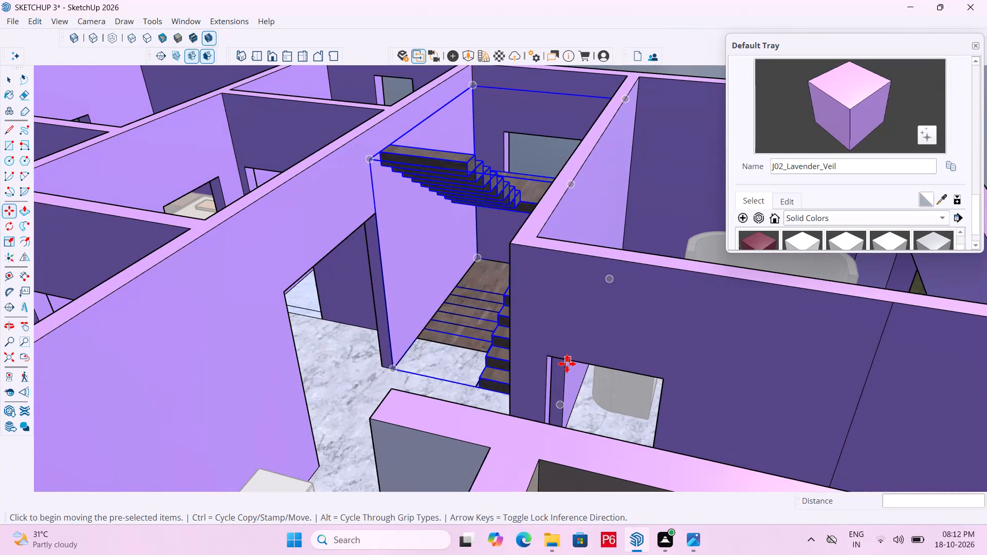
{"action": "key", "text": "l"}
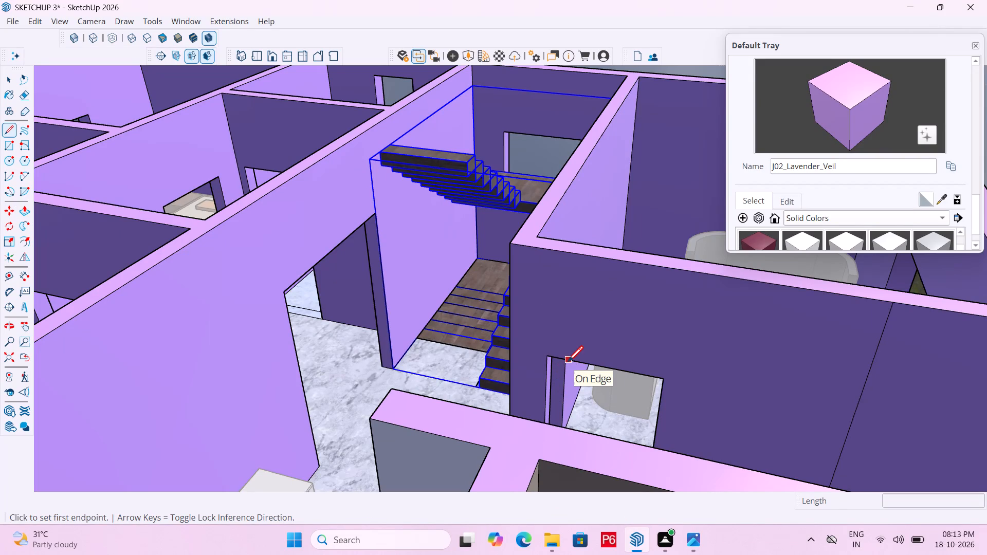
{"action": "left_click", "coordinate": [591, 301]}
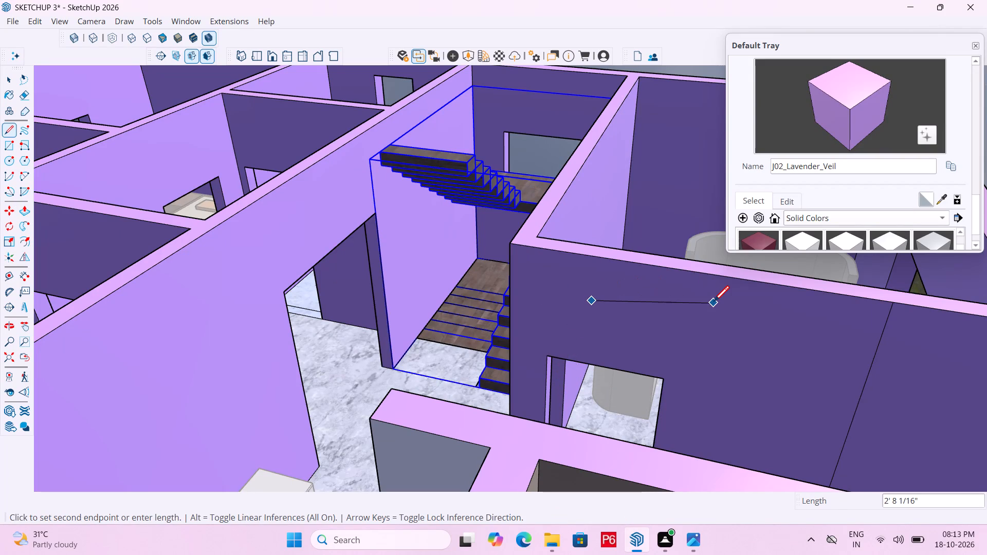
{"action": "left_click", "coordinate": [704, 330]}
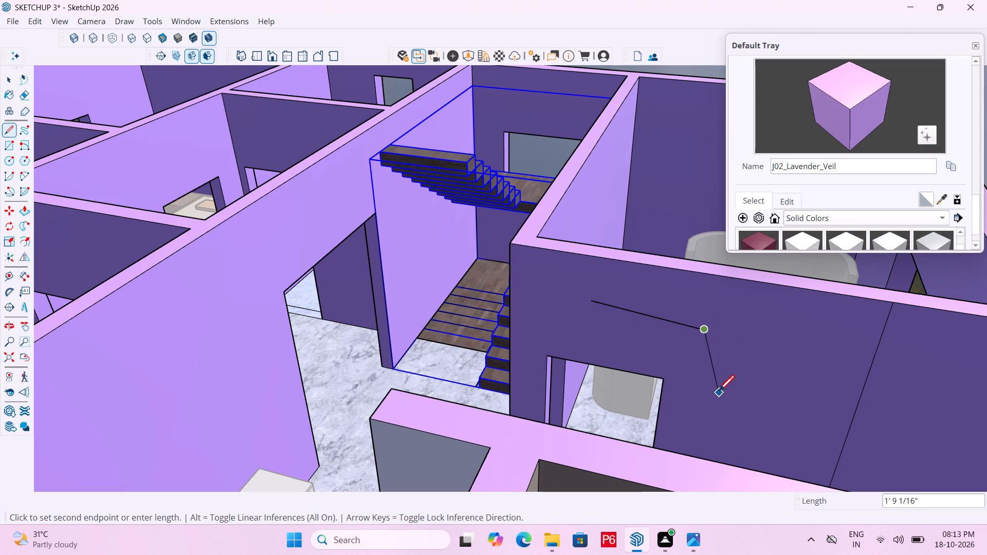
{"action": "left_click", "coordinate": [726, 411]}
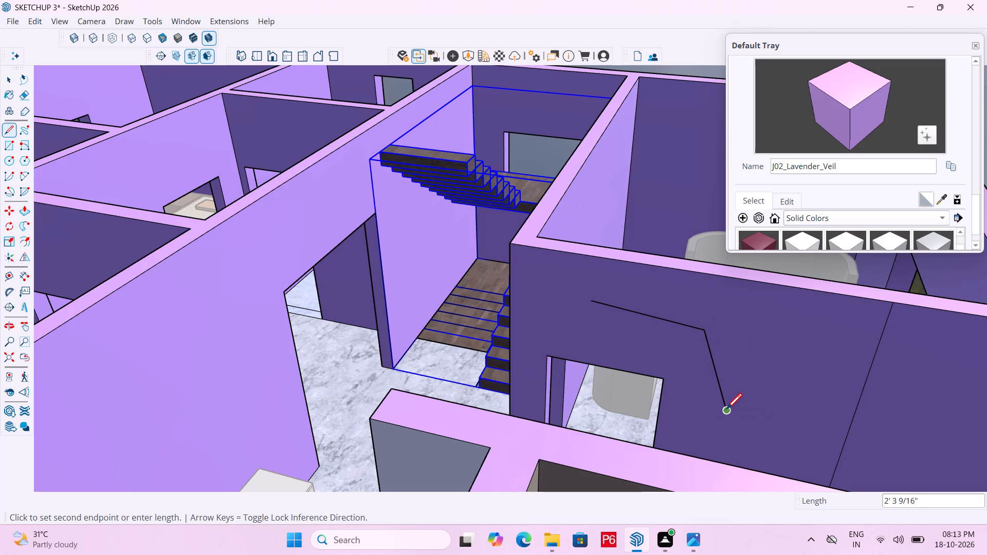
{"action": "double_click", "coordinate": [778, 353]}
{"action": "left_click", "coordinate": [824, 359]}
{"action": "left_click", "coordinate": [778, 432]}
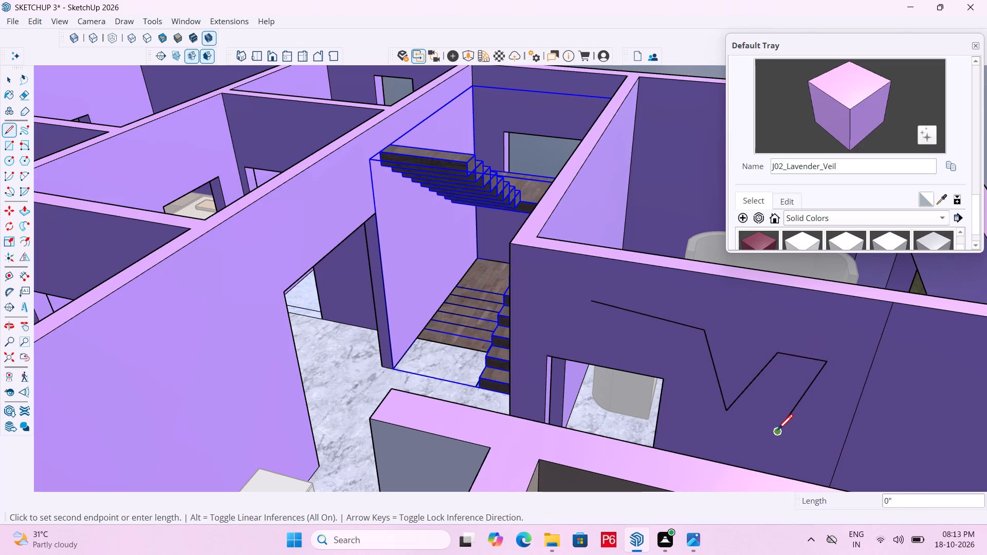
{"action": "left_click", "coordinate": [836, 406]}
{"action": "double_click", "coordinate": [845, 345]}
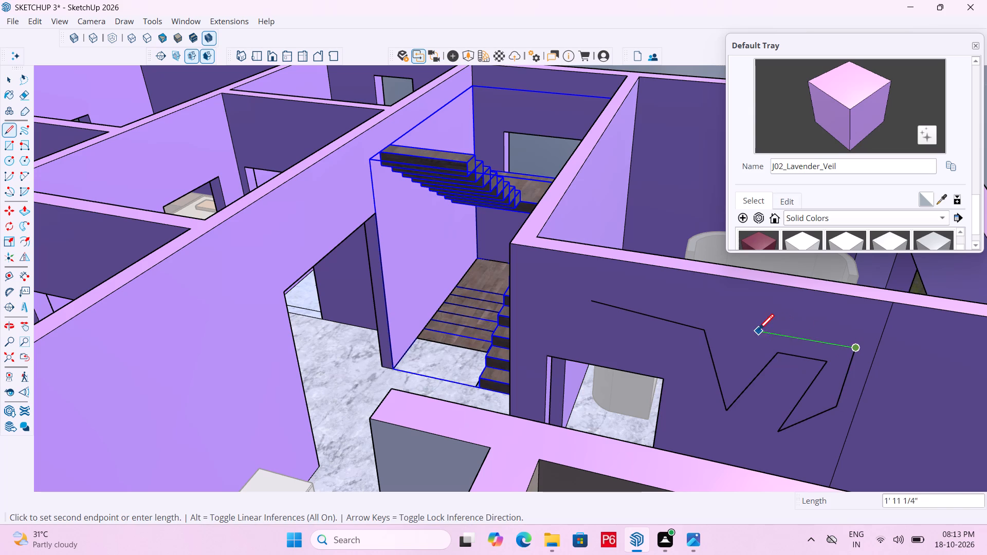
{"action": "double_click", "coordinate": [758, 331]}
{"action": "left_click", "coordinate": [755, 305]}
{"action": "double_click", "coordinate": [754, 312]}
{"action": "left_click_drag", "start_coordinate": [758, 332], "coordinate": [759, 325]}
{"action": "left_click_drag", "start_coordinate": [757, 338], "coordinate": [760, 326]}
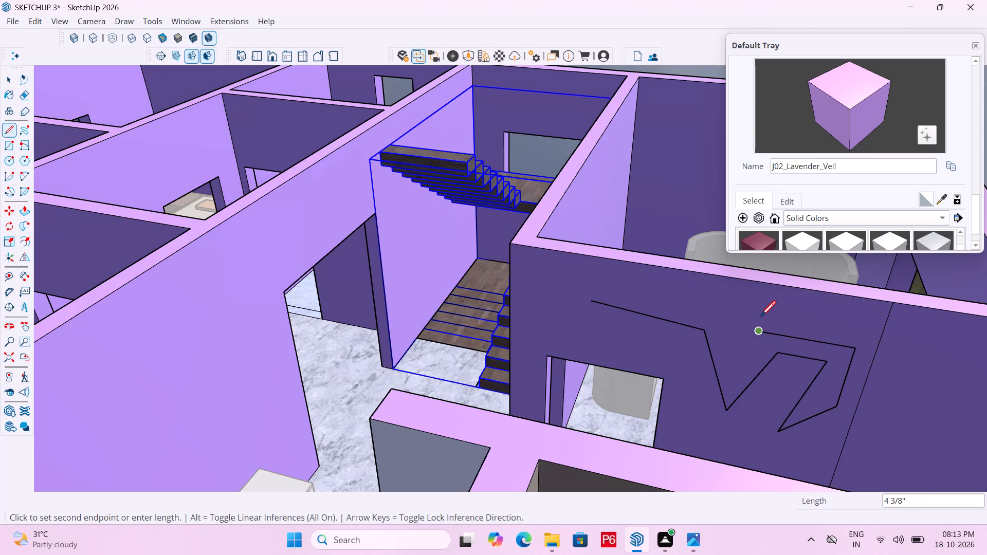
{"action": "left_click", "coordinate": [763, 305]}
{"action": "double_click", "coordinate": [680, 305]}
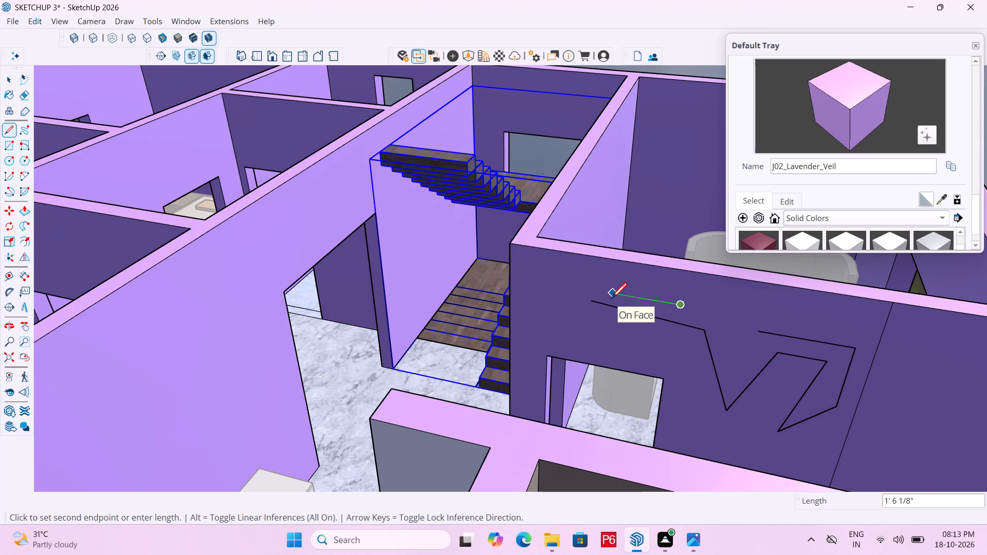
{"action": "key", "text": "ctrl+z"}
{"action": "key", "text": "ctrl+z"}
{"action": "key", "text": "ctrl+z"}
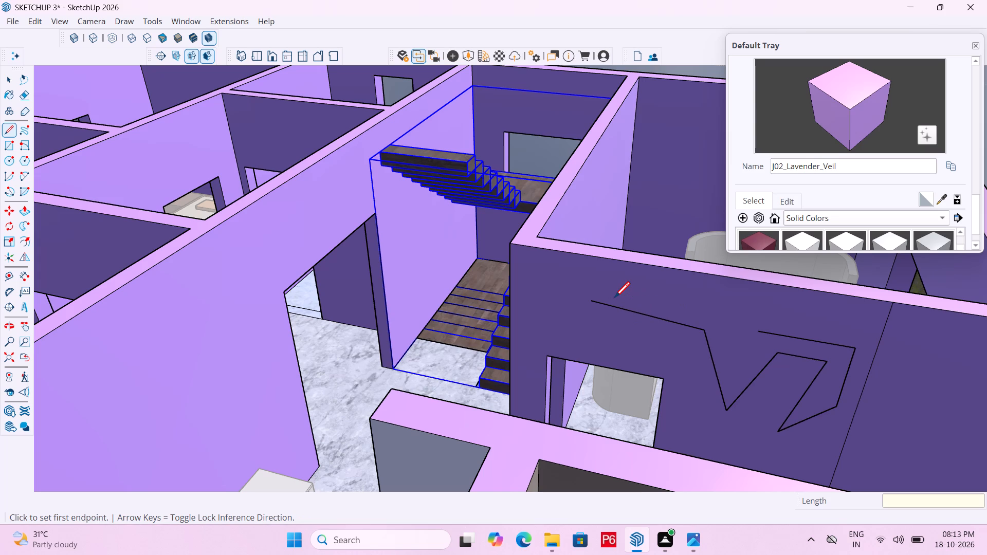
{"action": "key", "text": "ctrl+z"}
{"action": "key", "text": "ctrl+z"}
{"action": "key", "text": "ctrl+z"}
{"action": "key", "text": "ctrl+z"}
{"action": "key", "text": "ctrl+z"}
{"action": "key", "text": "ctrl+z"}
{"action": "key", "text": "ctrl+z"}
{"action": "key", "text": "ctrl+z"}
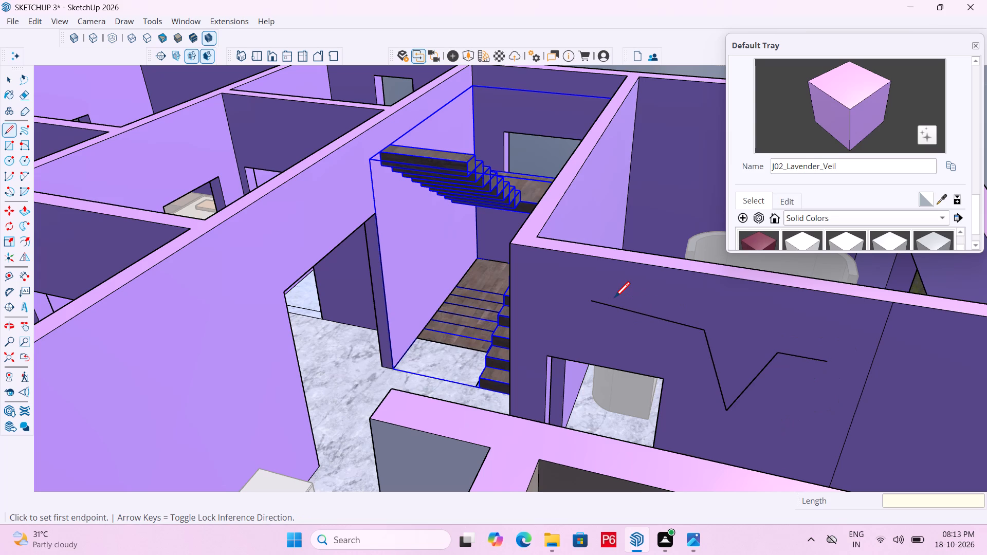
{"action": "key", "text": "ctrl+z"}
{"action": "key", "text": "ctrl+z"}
Save the model.
{"action": "key", "text": "ctrl+s"}
{"action": "key", "text": "ctrl+s"}
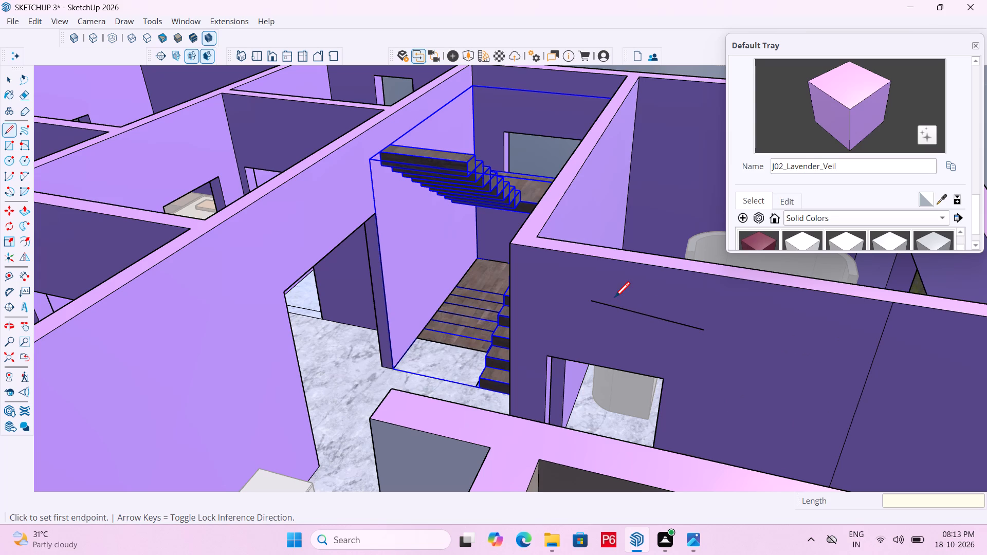
{"action": "key", "text": "ctrl+s"}
{"action": "key", "text": "ctrl+s"}
{"action": "key", "text": "ctrl+s"}
{"action": "key", "text": "ctrl+s"}
{"action": "key", "text": "ctrl+s"}
{"action": "key", "text": "ctrl+s"}
{"action": "key", "text": "ctrl+s"}
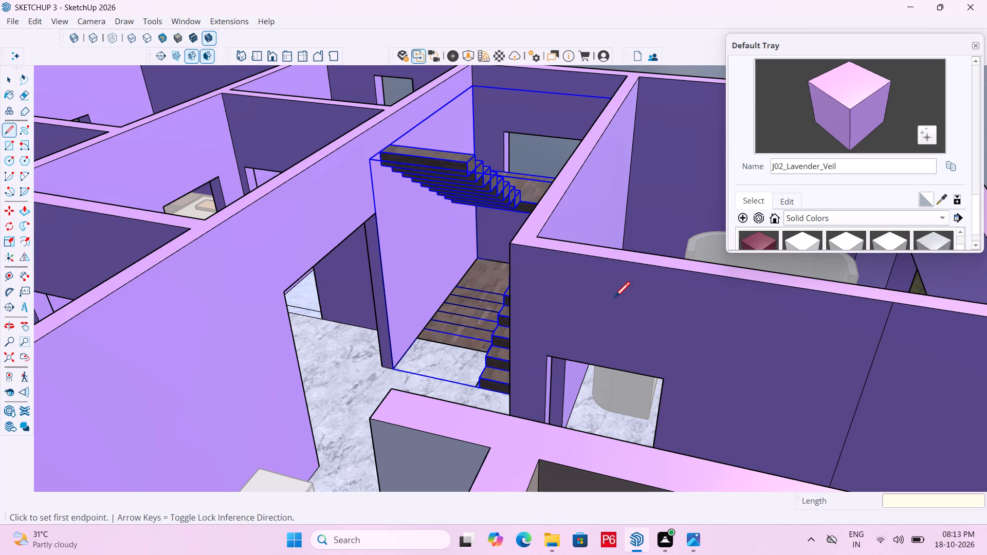
{"action": "key", "text": "ctrl+s"}
{"action": "key", "text": "ctrl+s"}
{"action": "key", "text": "ctrl+s"}
{"action": "key", "text": "ctrl+s"}
{"action": "key", "text": "ctrl+s"}
Open the staircase group and copy its top step block upward twice, corner to corner, adding two steps to the upper flight.
{"action": "scroll", "coordinate": [579, 314], "scroll_direction": "down", "scroll_amount": 5}
{"action": "scroll", "coordinate": [499, 310], "scroll_direction": "down", "scroll_amount": 4}
{"action": "scroll", "coordinate": [593, 288], "scroll_direction": "down", "scroll_amount": 5}
{"action": "scroll", "coordinate": [474, 335], "scroll_direction": "down", "scroll_amount": 5}
{"action": "scroll", "coordinate": [631, 288], "scroll_direction": "down", "scroll_amount": 2}
{"action": "middle_click_drag", "start_coordinate": [608, 302], "coordinate": [8, 282]}
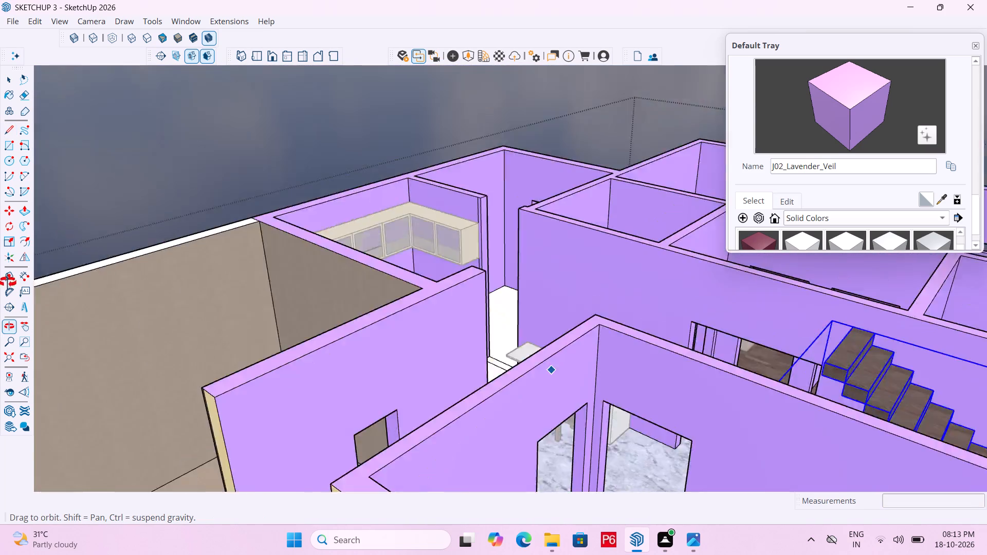
{"action": "middle_click_drag", "start_coordinate": [8, 282], "coordinate": [29, 314]}
{"action": "scroll", "coordinate": [183, 234], "scroll_direction": "down", "scroll_amount": 5}
{"action": "scroll", "coordinate": [612, 361], "scroll_direction": "up", "scroll_amount": 4}
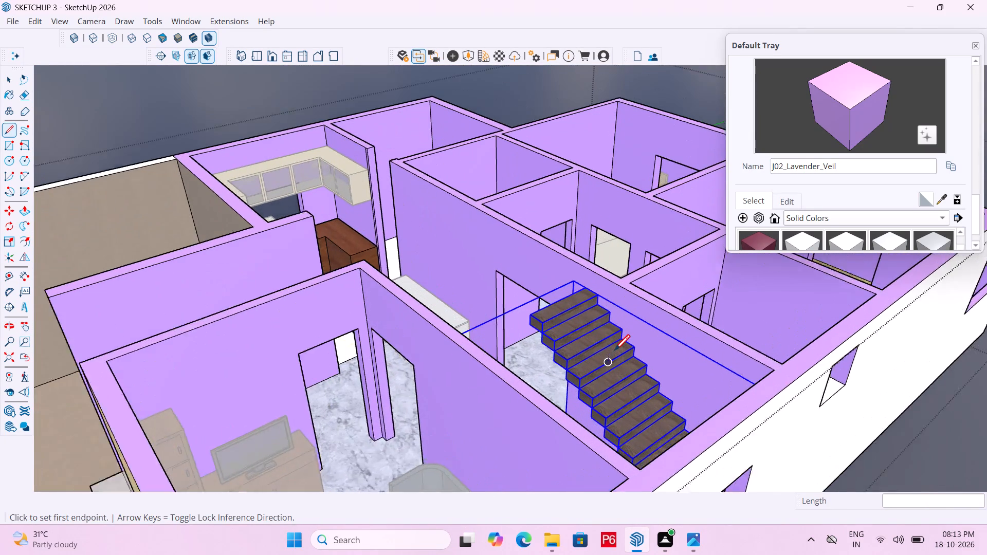
{"action": "scroll", "coordinate": [614, 352], "scroll_direction": "up", "scroll_amount": 1}
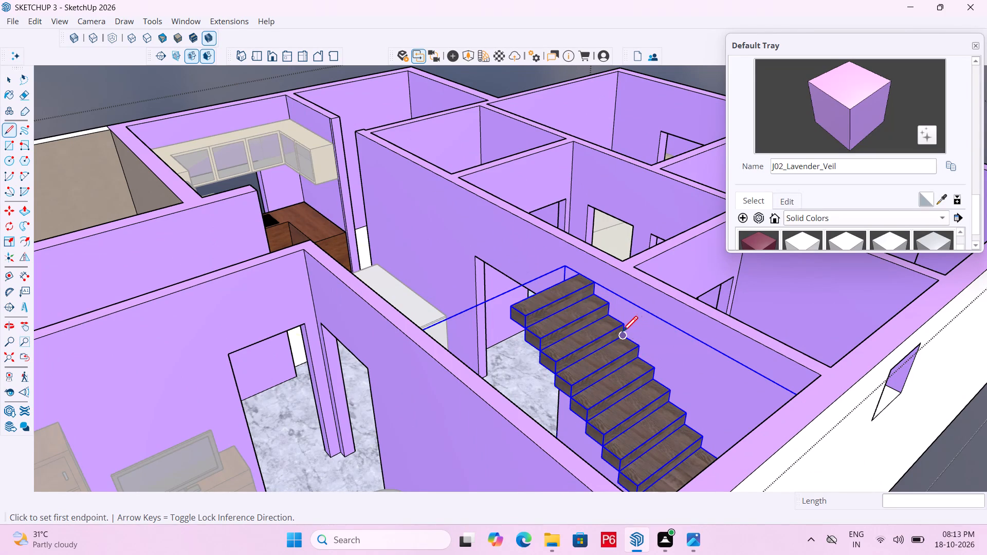
{"action": "scroll", "coordinate": [598, 288], "scroll_direction": "up", "scroll_amount": 4}
{"action": "key", "text": "space"}
{"action": "triple_click", "coordinate": [561, 290]}
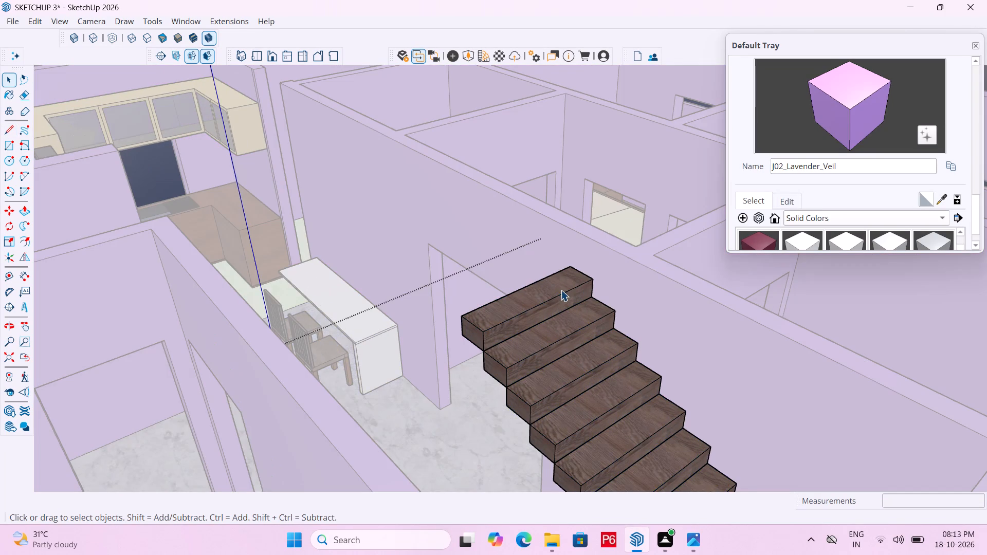
{"action": "key", "text": "m"}
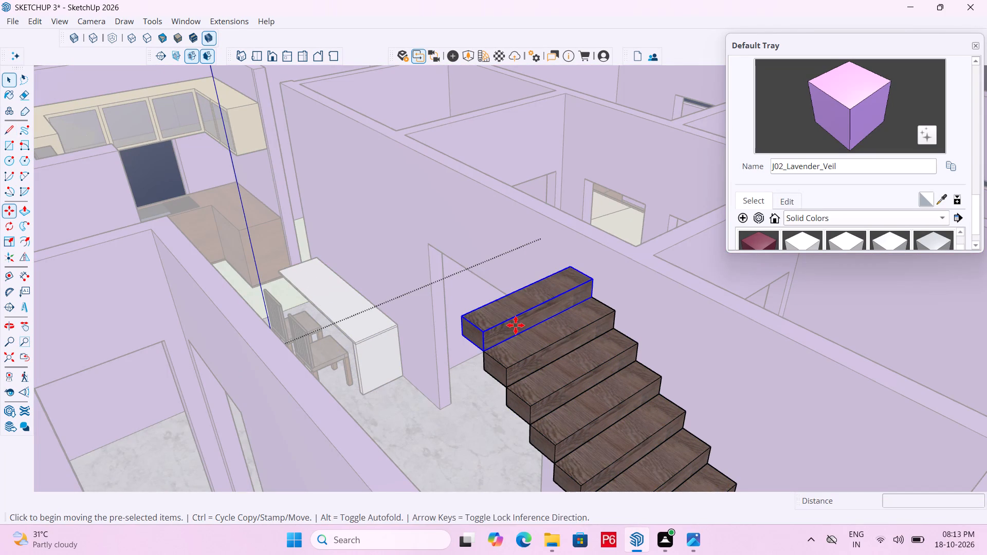
{"action": "left_click", "coordinate": [481, 353]}
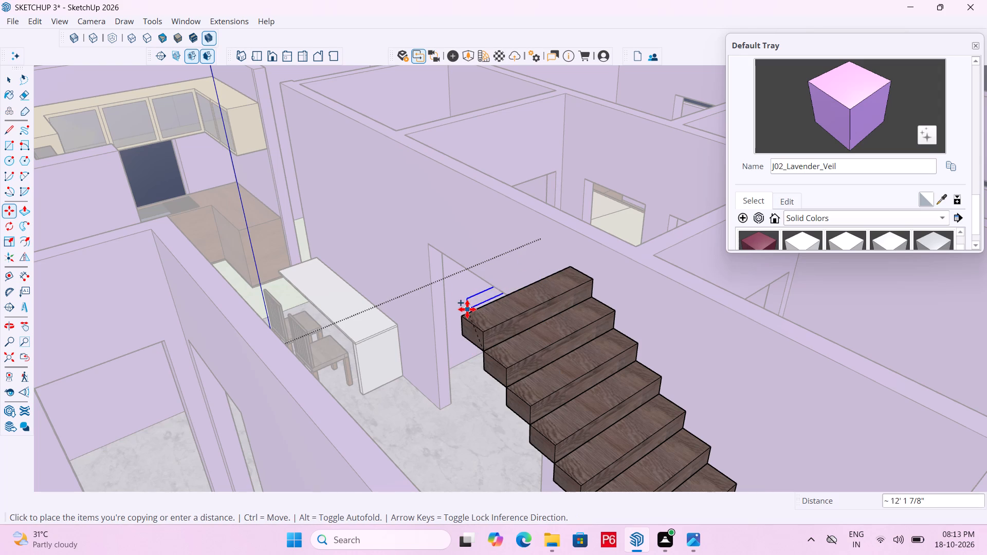
{"action": "left_click", "coordinate": [463, 314]}
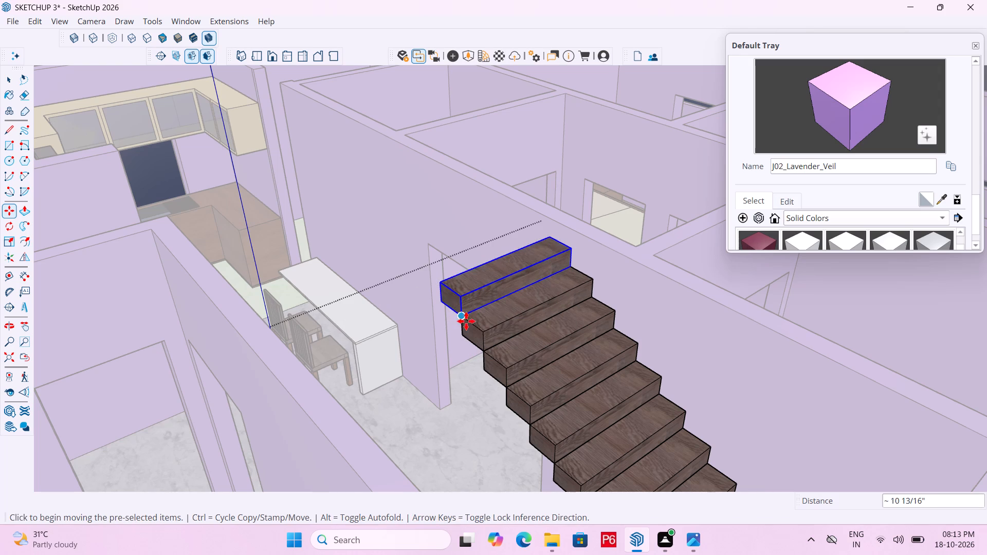
{"action": "double_click", "coordinate": [464, 318]}
{"action": "left_click", "coordinate": [443, 283]}
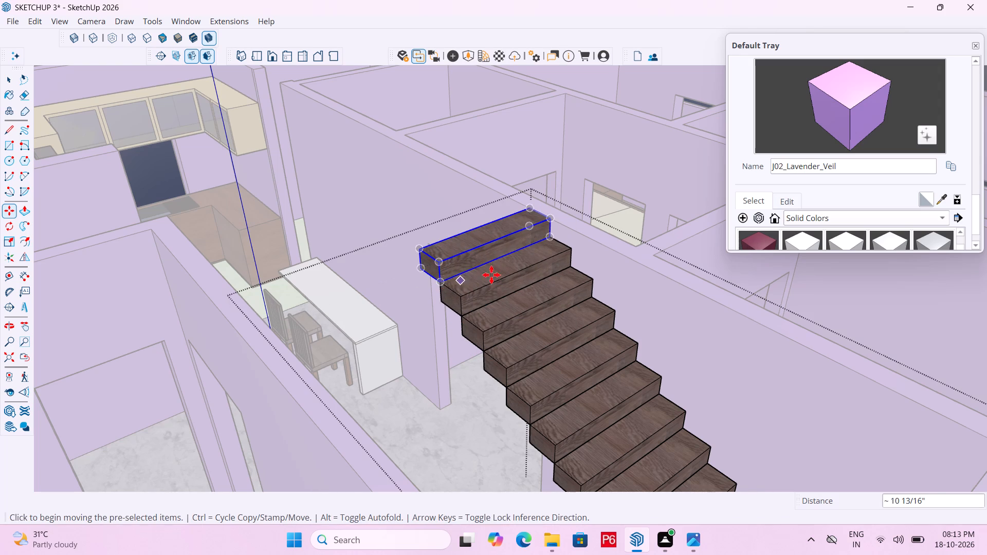
Save the model with the extended upper flight.
{"action": "middle_click_drag", "start_coordinate": [550, 255], "coordinate": [245, 283]}
{"action": "scroll", "coordinate": [613, 232], "scroll_direction": "up", "scroll_amount": 3}
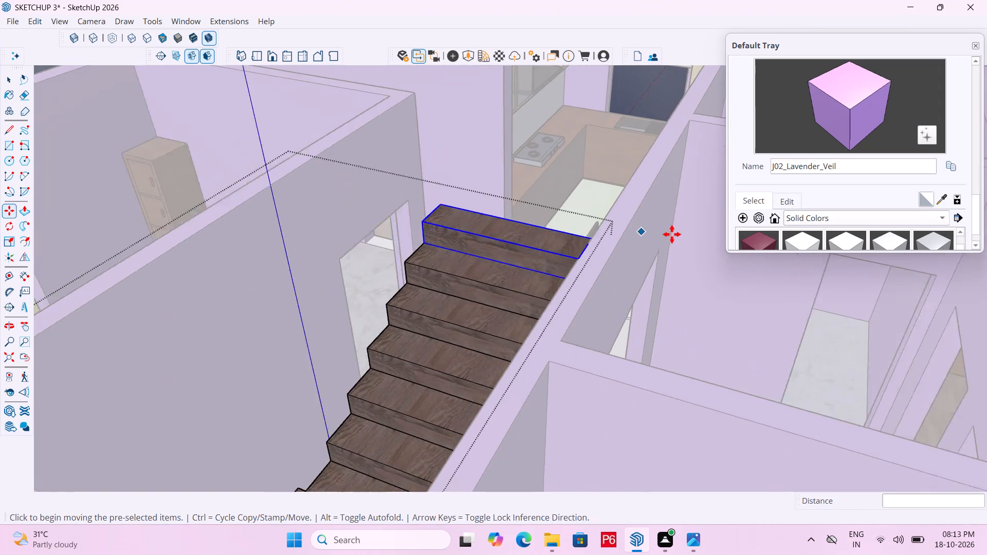
{"action": "scroll", "coordinate": [672, 234], "scroll_direction": "up", "scroll_amount": 2}
{"action": "scroll", "coordinate": [514, 264], "scroll_direction": "up", "scroll_amount": 5}
{"action": "middle_click_drag", "start_coordinate": [536, 280], "coordinate": [797, 297]}
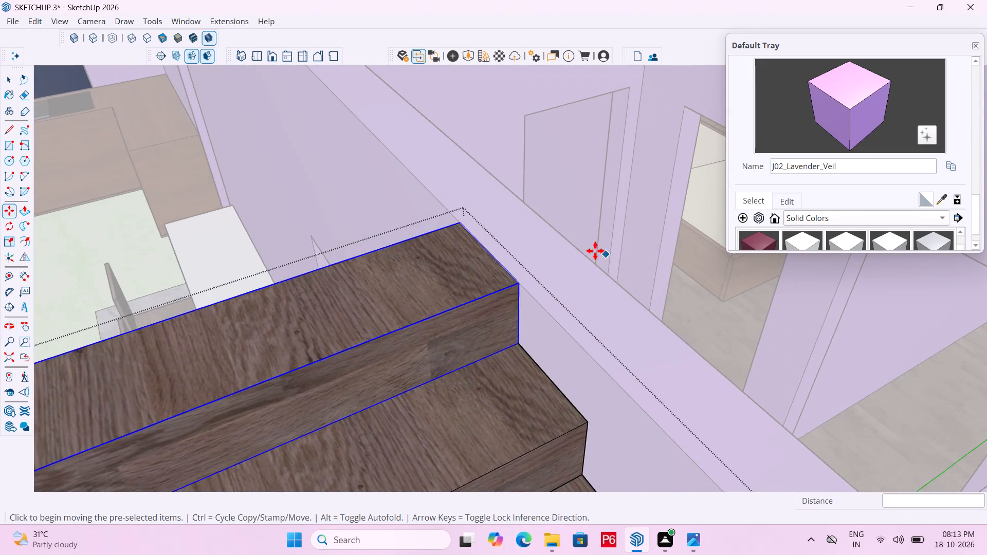
{"action": "scroll", "coordinate": [595, 251], "scroll_direction": "down", "scroll_amount": 4}
{"action": "key", "text": "ctrl+s"}
{"action": "key", "text": "ctrl+s"}
{"action": "key", "text": "ctrl+s"}
{"action": "key", "text": "ctrl+s"}
{"action": "key", "text": "ctrl+s"}
{"action": "key", "text": "ctrl+s"}
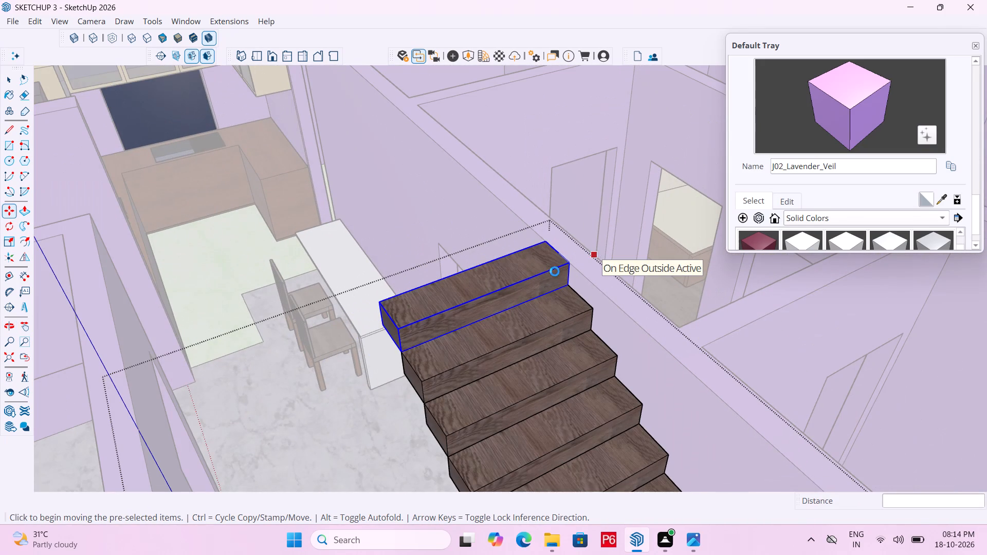
{"action": "key", "text": "ctrl+s"}
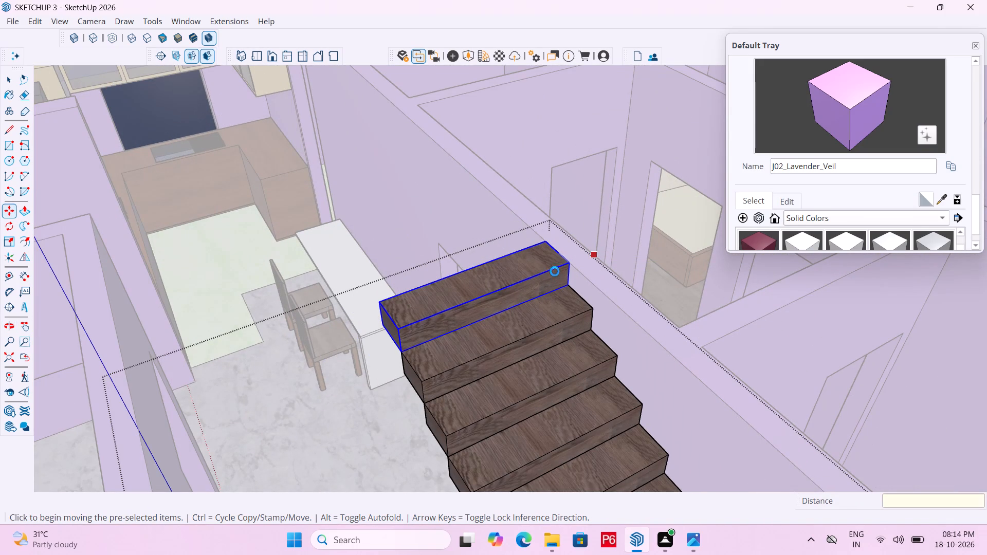
{"action": "scroll", "coordinate": [535, 188], "scroll_direction": "down", "scroll_amount": 6}
{"action": "scroll", "coordinate": [473, 224], "scroll_direction": "down", "scroll_amount": 7}
{"action": "scroll", "coordinate": [411, 194], "scroll_direction": "down", "scroll_amount": 5}
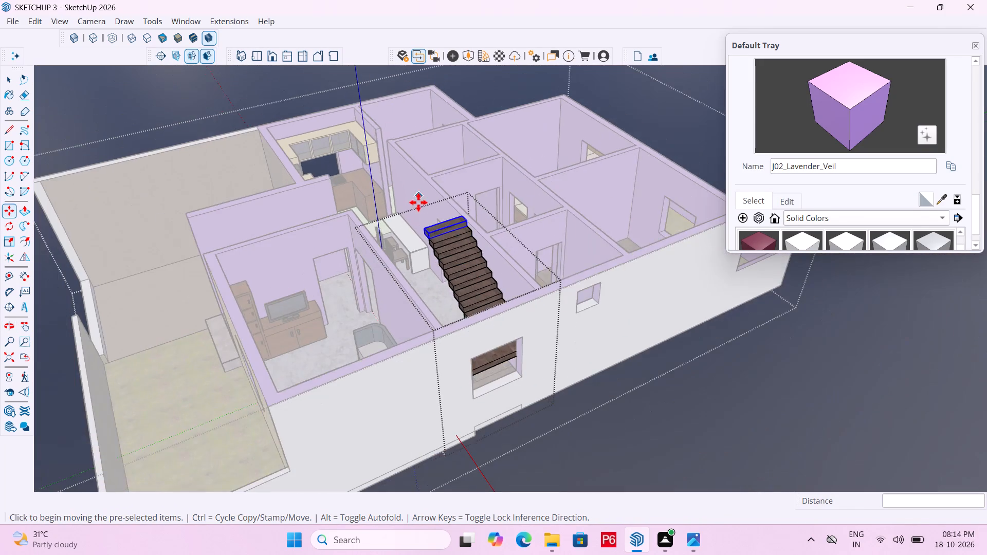
{"action": "middle_click_drag", "start_coordinate": [381, 256], "coordinate": [832, 264]}
{"action": "middle_click_drag", "start_coordinate": [484, 320], "coordinate": [481, 329]}
{"action": "key", "text": "ctrl+s"}
{"action": "key", "text": "ctrl+s"}
{"action": "key", "text": "ctrl+s"}
{"action": "key", "text": "ctrl+s"}
{"action": "key", "text": "ctrl+s"}
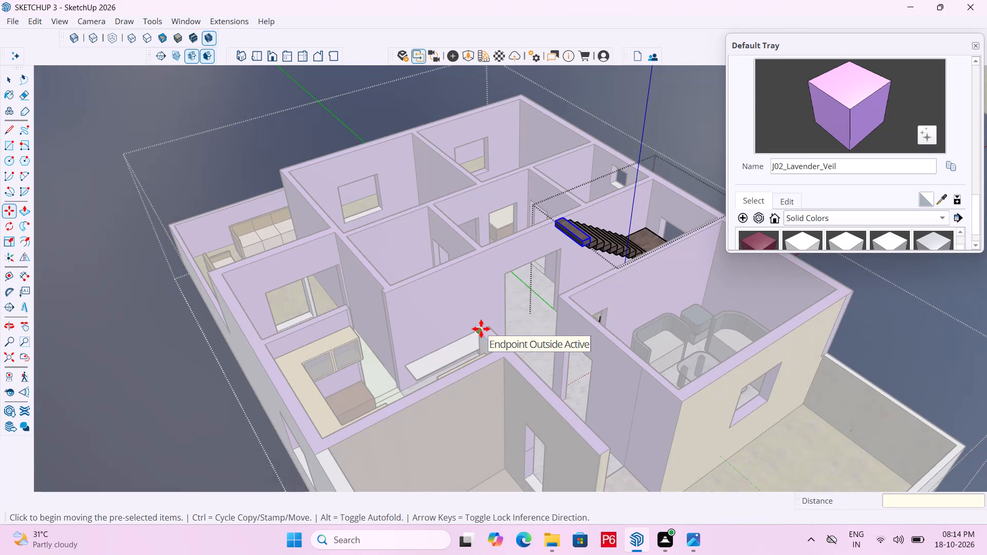
{"action": "key", "text": "ctrl+s"}
{"action": "key", "text": "ctrl+s"}
{"action": "key", "text": "ctrl+s"}
{"action": "key", "text": "ctrl+s"}
Close the staircase group's editing so that only its parent group remains open.
{"action": "scroll", "coordinate": [452, 322], "scroll_direction": "down", "scroll_amount": 5}
{"action": "scroll", "coordinate": [583, 286], "scroll_direction": "down", "scroll_amount": 5}
{"action": "scroll", "coordinate": [436, 245], "scroll_direction": "down", "scroll_amount": 6}
{"action": "scroll", "coordinate": [482, 221], "scroll_direction": "down", "scroll_amount": 6}
{"action": "key", "text": "space"}
{"action": "scroll", "coordinate": [394, 228], "scroll_direction": "down", "scroll_amount": 5}
{"action": "scroll", "coordinate": [478, 211], "scroll_direction": "down", "scroll_amount": 2}
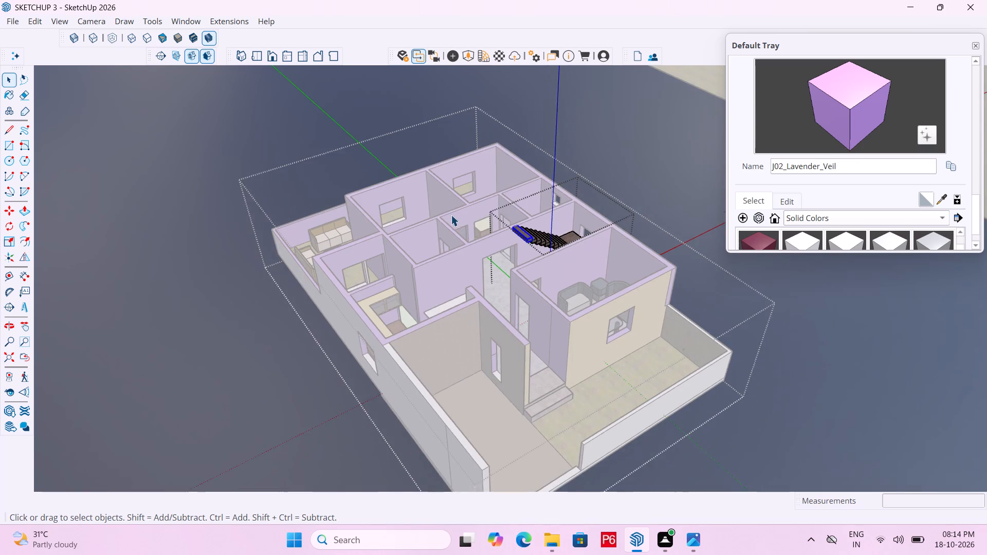
{"action": "scroll", "coordinate": [451, 215], "scroll_direction": "down", "scroll_amount": 2}
{"action": "key", "text": "space"}
{"action": "double_click", "coordinate": [605, 184]}
{"action": "middle_click_drag", "start_coordinate": [493, 209], "coordinate": [592, 209]}
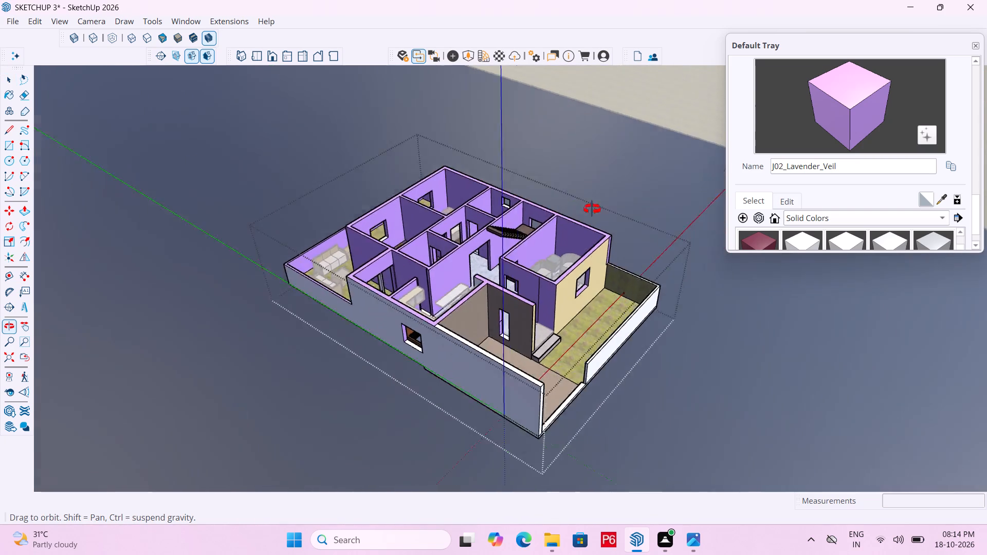
{"action": "middle_click_drag", "start_coordinate": [592, 209], "coordinate": [512, 218]}
{"action": "scroll", "coordinate": [352, 289], "scroll_direction": "down", "scroll_amount": 6}
{"action": "scroll", "coordinate": [508, 252], "scroll_direction": "down", "scroll_amount": 7}
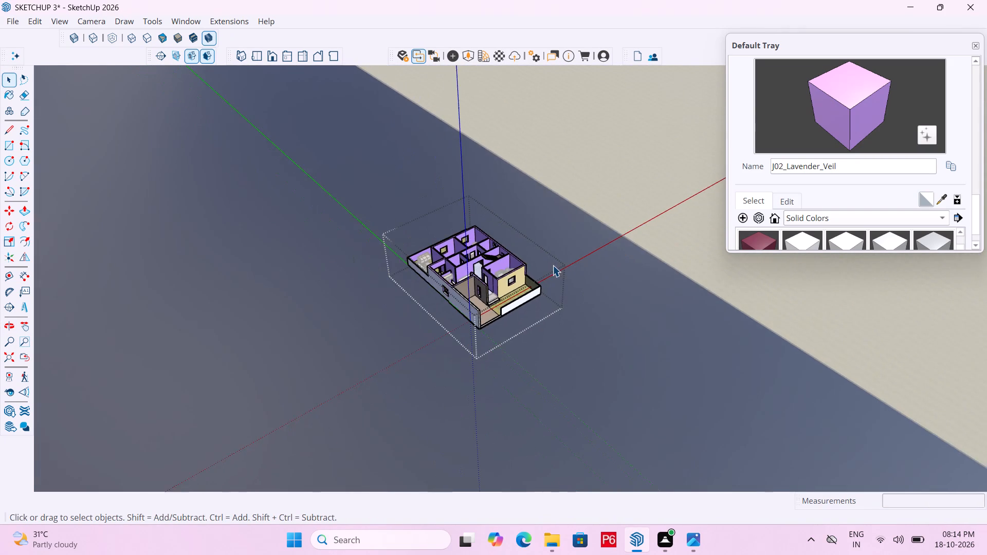
Save the model.
{"action": "scroll", "coordinate": [471, 260], "scroll_direction": "up", "scroll_amount": 7}
{"action": "middle_click_drag", "start_coordinate": [445, 265], "coordinate": [678, 256]}
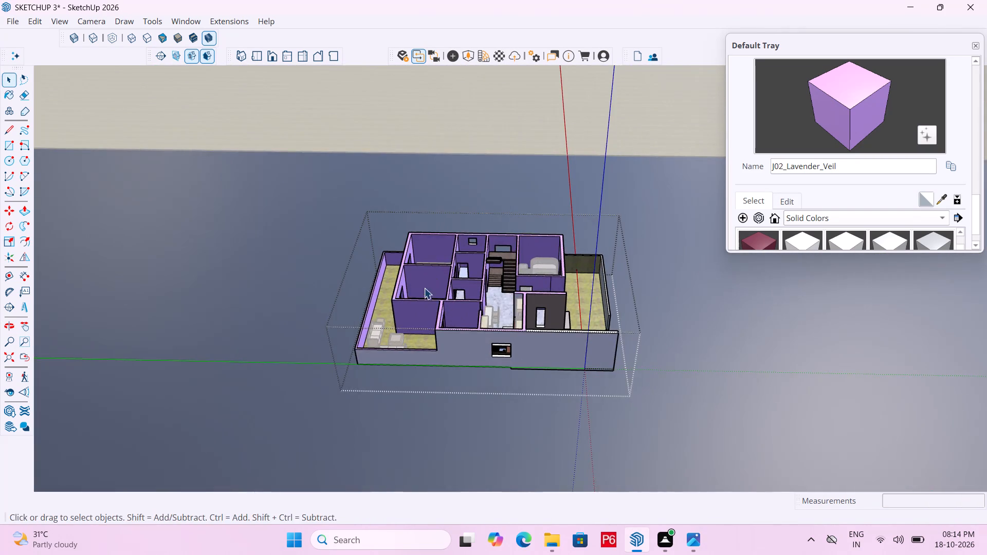
{"action": "middle_click_drag", "start_coordinate": [424, 292], "coordinate": [701, 279]}
{"action": "middle_click_drag", "start_coordinate": [502, 333], "coordinate": [520, 331]}
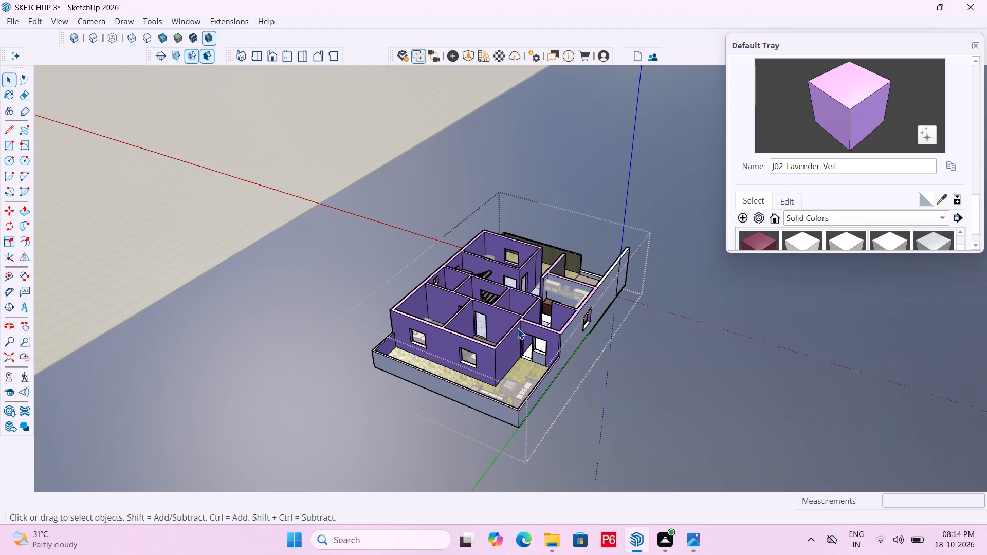
{"action": "scroll", "coordinate": [541, 227], "scroll_direction": "up", "scroll_amount": 6}
{"action": "scroll", "coordinate": [524, 201], "scroll_direction": "down", "scroll_amount": 5}
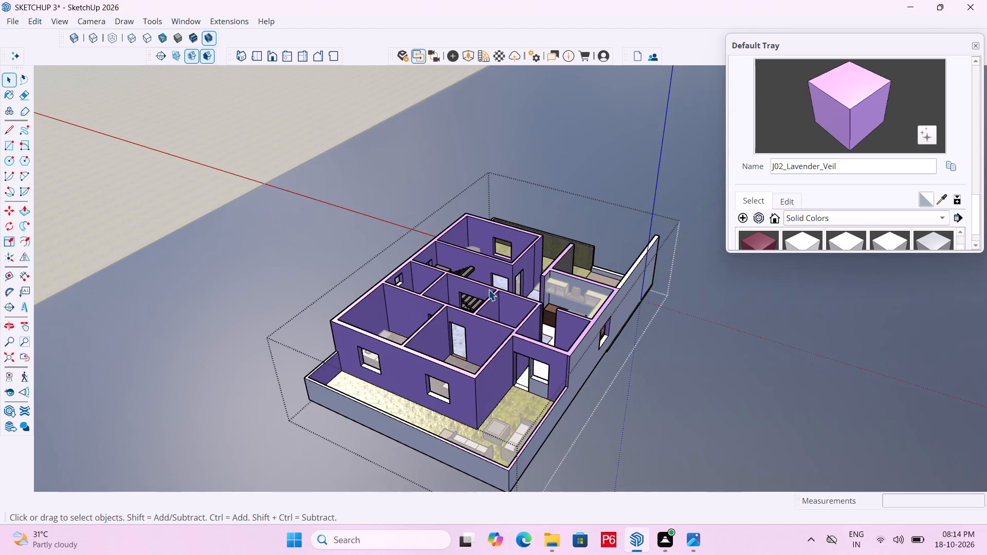
{"action": "middle_click_drag", "start_coordinate": [488, 289], "coordinate": [333, 305]}
{"action": "key", "text": "ctrl+s"}
{"action": "key", "text": "ctrl+s"}
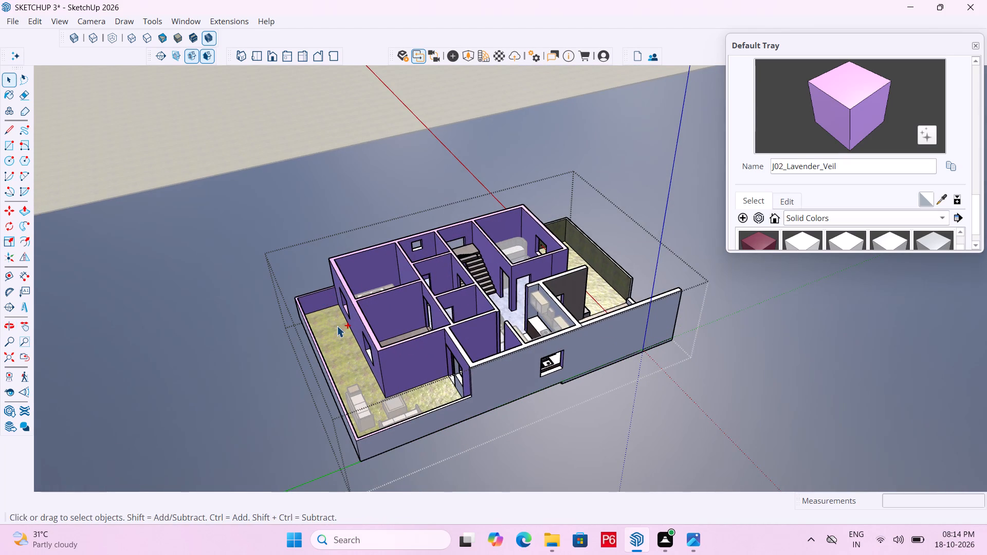
{"action": "key", "text": "ctrl+s"}
{"action": "key", "text": "ctrl+s"}
{"action": "key", "text": "ctrl+s"}
{"action": "key", "text": "ctrl+s"}
{"action": "key", "text": "ctrl+s"}
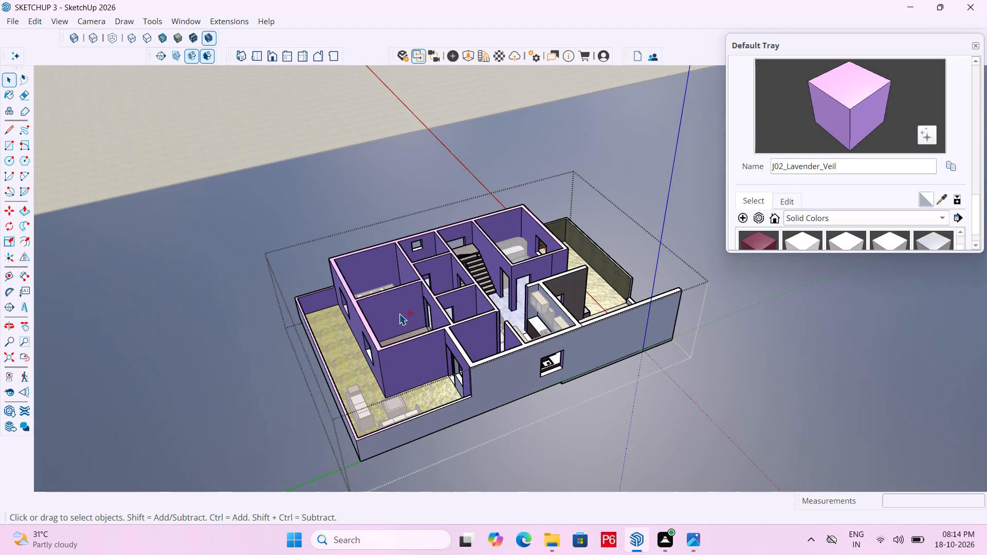
Exit the currently open nested group so that editing returns to the enclosing house group.
{"action": "middle_click_drag", "start_coordinate": [619, 339], "coordinate": [429, 340]}
{"action": "scroll", "coordinate": [437, 320], "scroll_direction": "down", "scroll_amount": 1}
{"action": "middle_click_drag", "start_coordinate": [555, 326], "coordinate": [115, 311]}
{"action": "scroll", "coordinate": [535, 326], "scroll_direction": "down", "scroll_amount": 1}
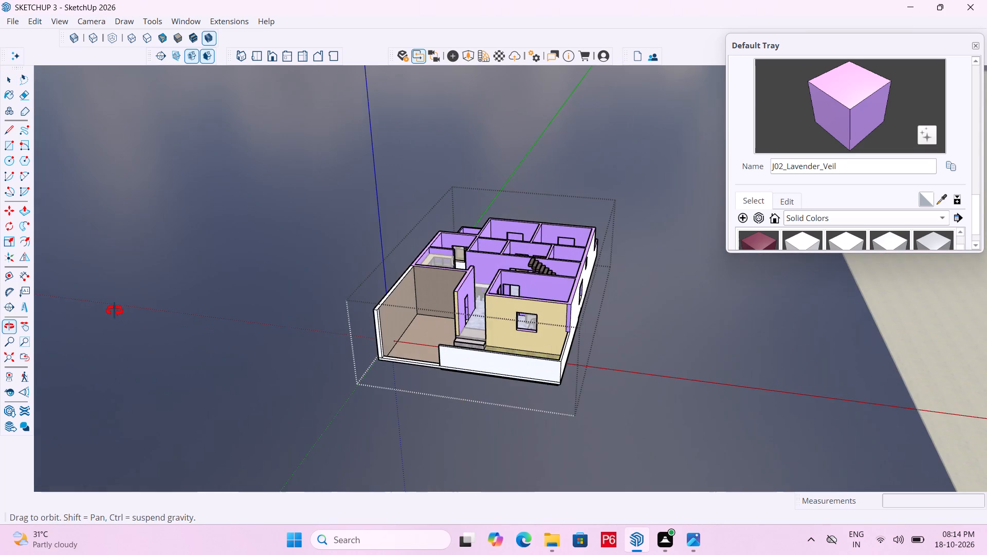
{"action": "middle_click_drag", "start_coordinate": [115, 311], "coordinate": [119, 311]}
{"action": "scroll", "coordinate": [428, 310], "scroll_direction": "up", "scroll_amount": 5}
{"action": "middle_click_drag", "start_coordinate": [478, 292], "coordinate": [270, 341]}
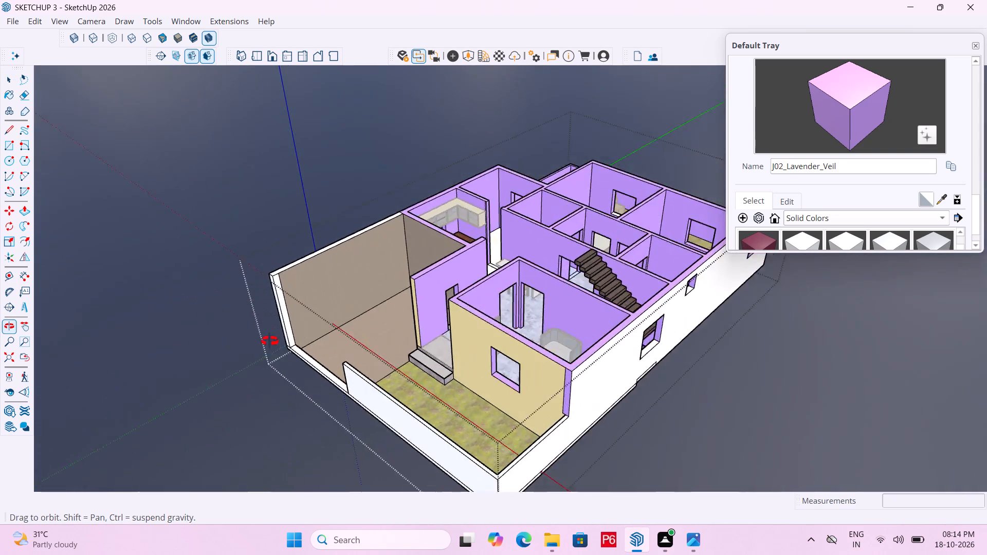
{"action": "middle_click_drag", "start_coordinate": [270, 341], "coordinate": [159, 360]}
{"action": "middle_click_drag", "start_coordinate": [576, 285], "coordinate": [553, 290]}
{"action": "key", "text": "r"}
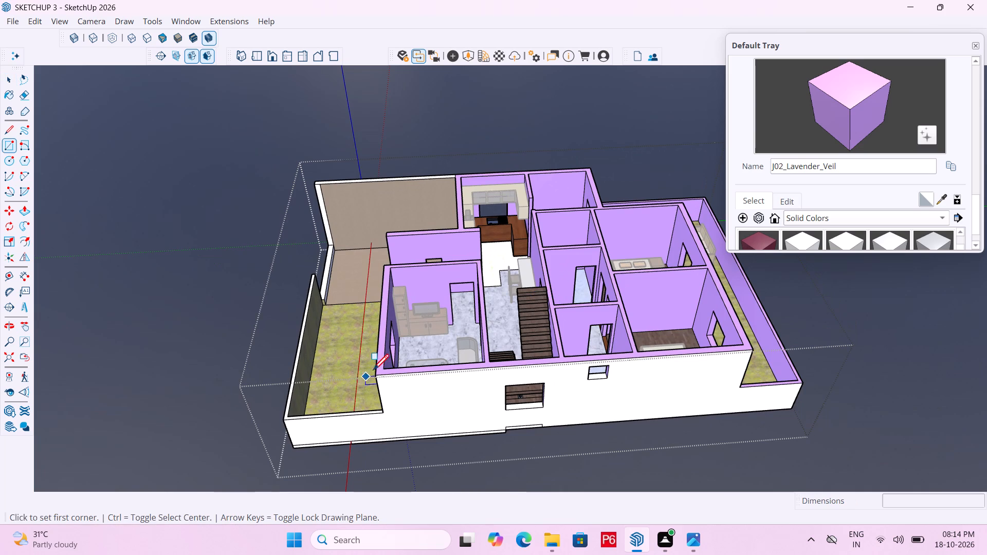
{"action": "key", "text": "space"}
{"action": "triple_click", "coordinate": [242, 267]}
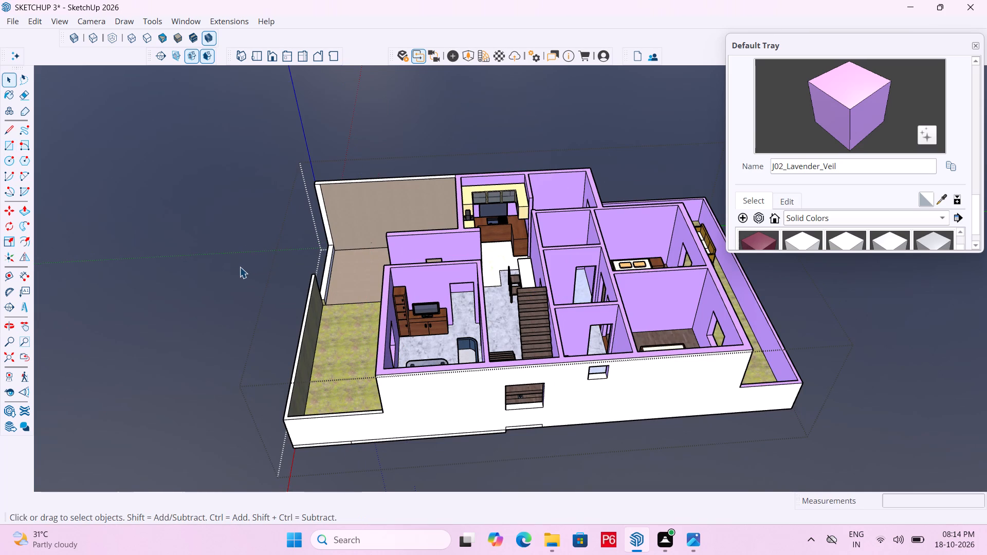
Save the model.
{"action": "middle_click_drag", "start_coordinate": [387, 323], "coordinate": [912, 326]}
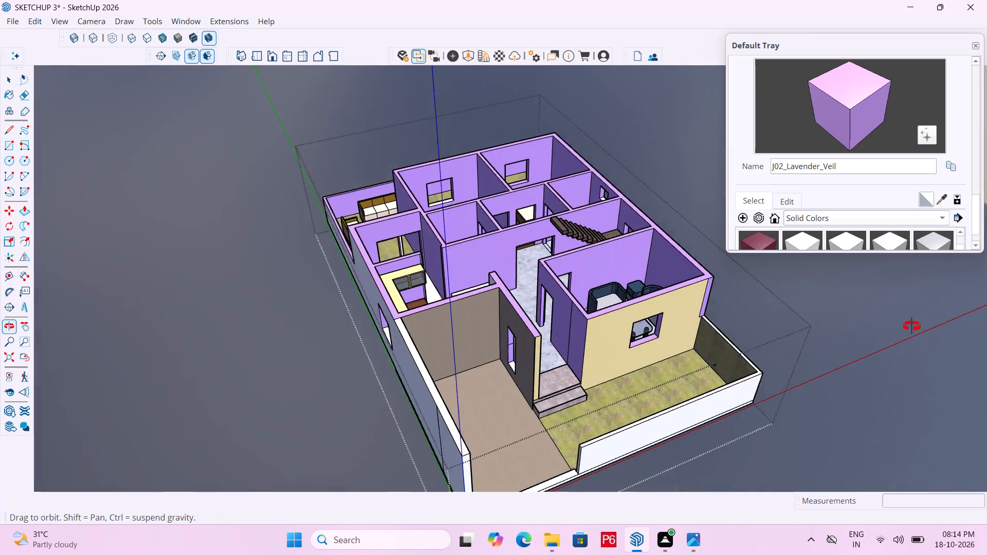
{"action": "middle_click_drag", "start_coordinate": [912, 326], "coordinate": [713, 311]}
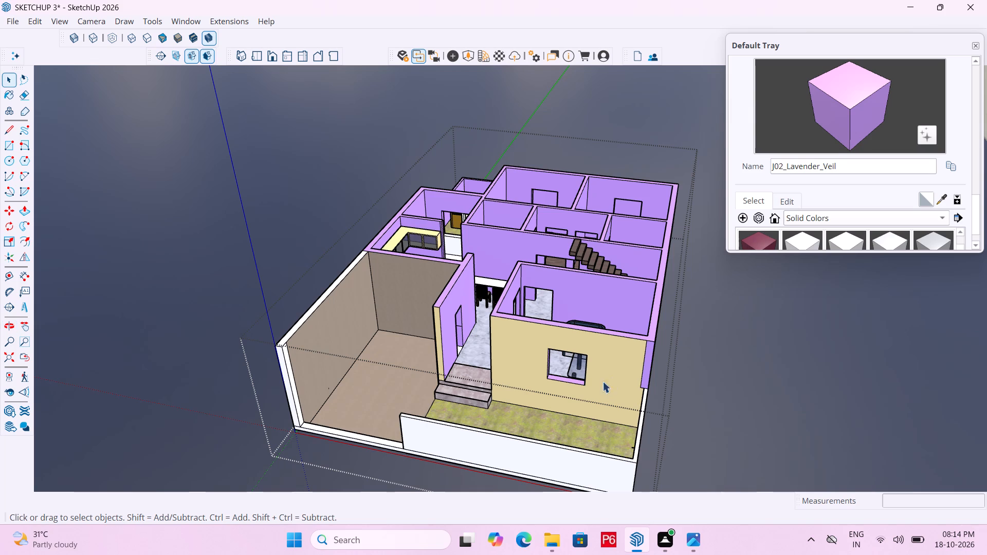
{"action": "middle_click_drag", "start_coordinate": [440, 377], "coordinate": [568, 388]}
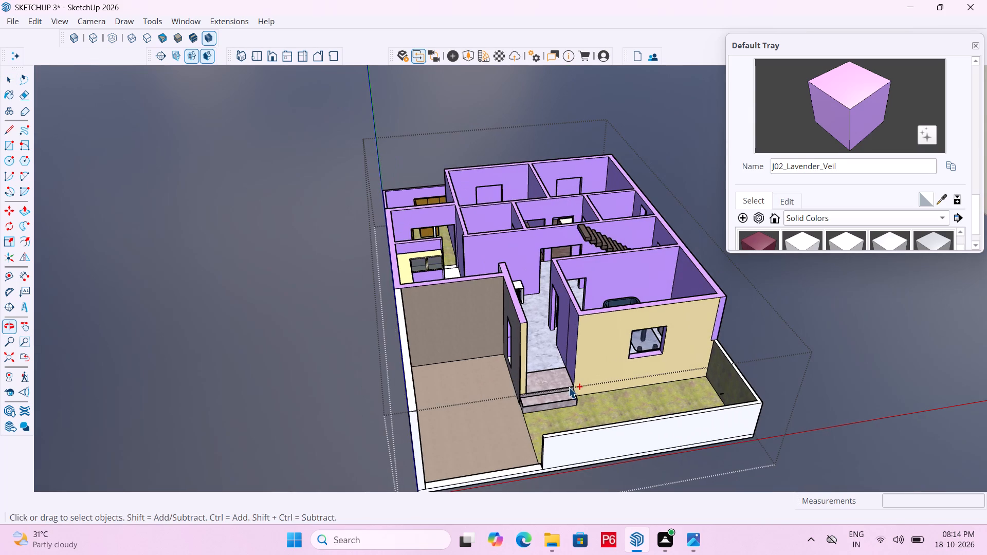
{"action": "key", "text": "ctrl+s"}
{"action": "key", "text": "ctrl+s"}
{"action": "key", "text": "ctrl+s"}
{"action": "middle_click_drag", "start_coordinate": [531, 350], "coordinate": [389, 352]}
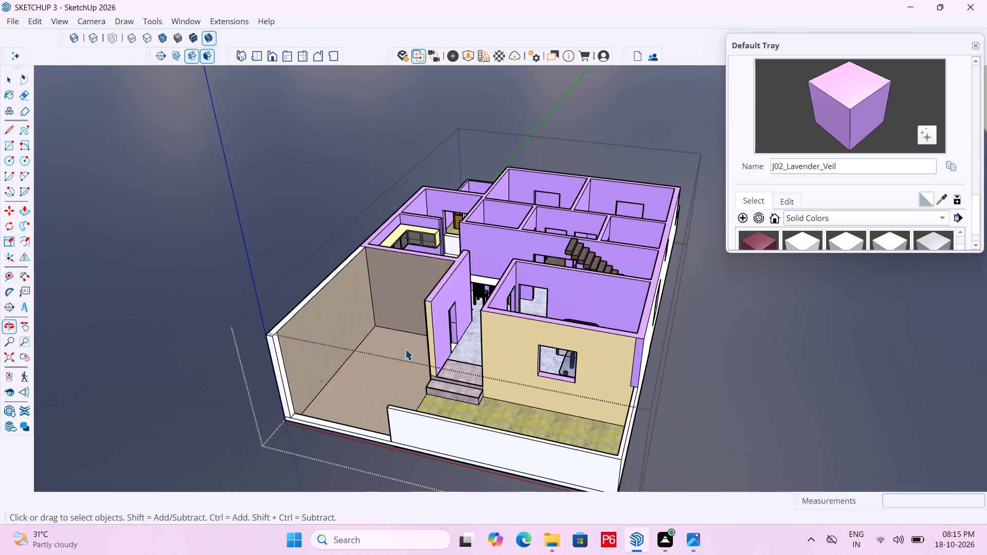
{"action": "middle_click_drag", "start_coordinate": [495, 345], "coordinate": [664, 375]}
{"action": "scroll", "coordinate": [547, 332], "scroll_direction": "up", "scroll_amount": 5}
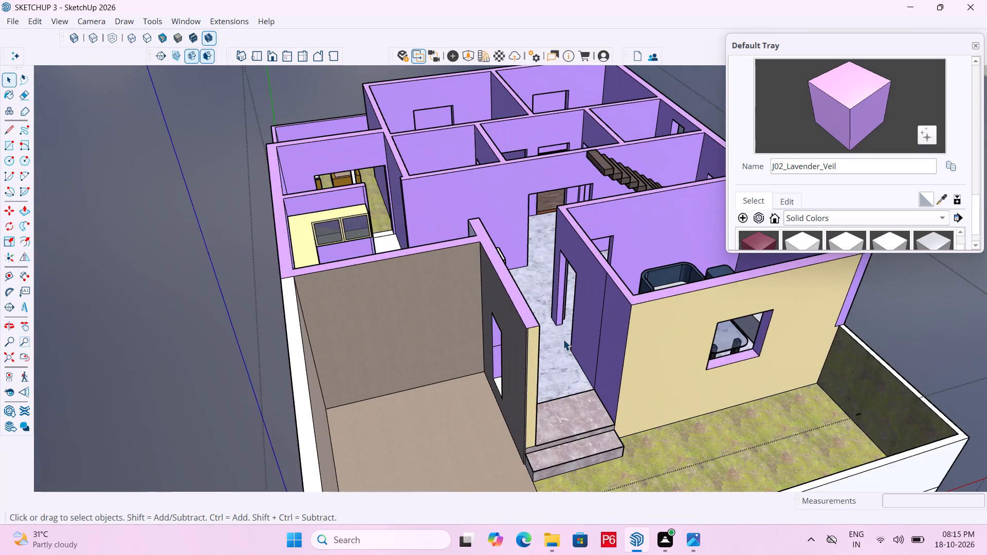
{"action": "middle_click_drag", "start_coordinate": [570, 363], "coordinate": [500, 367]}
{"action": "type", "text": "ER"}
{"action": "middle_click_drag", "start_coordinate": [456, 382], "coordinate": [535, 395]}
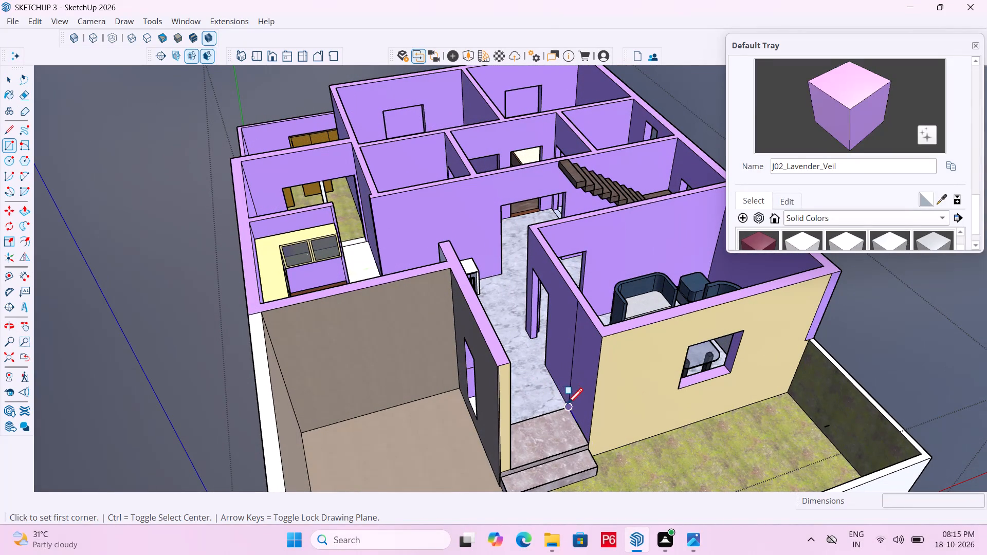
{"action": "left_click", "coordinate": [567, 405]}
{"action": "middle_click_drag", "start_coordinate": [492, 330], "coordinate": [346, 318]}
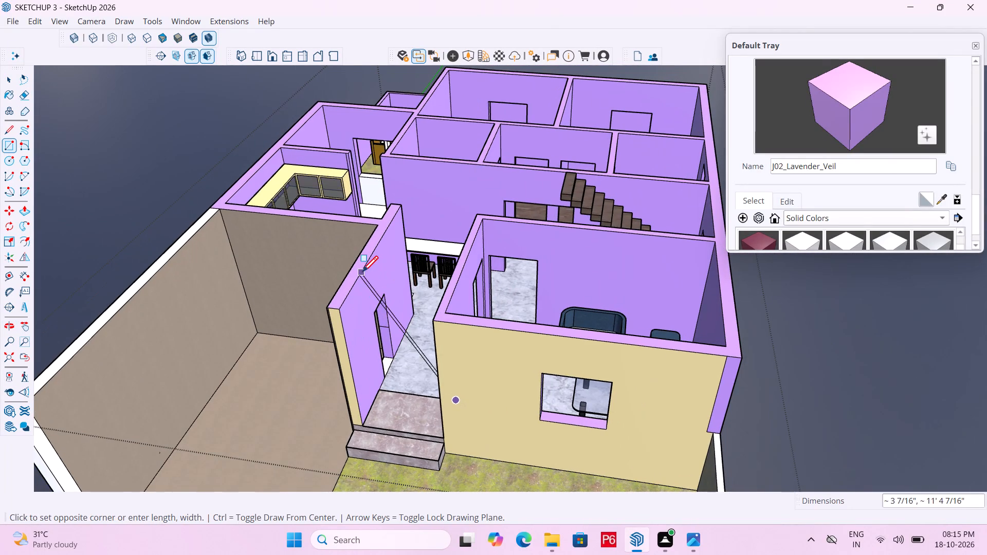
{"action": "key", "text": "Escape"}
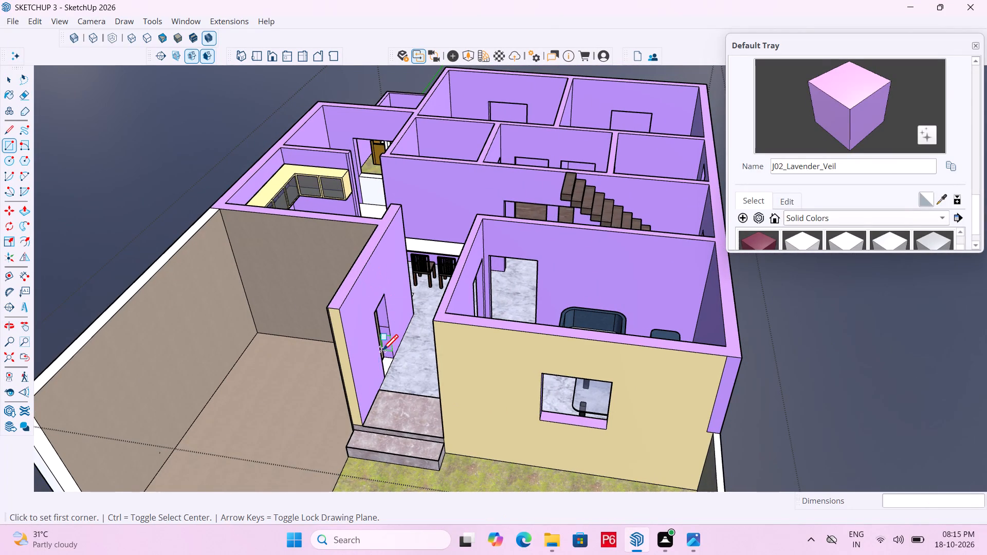
Draw a vertical line on the entrance passage's side wall from the floor joint above the entry steps to the wall's top edge.
{"action": "key", "text": "l"}
{"action": "left_click_drag", "start_coordinate": [377, 392], "coordinate": [377, 391]}
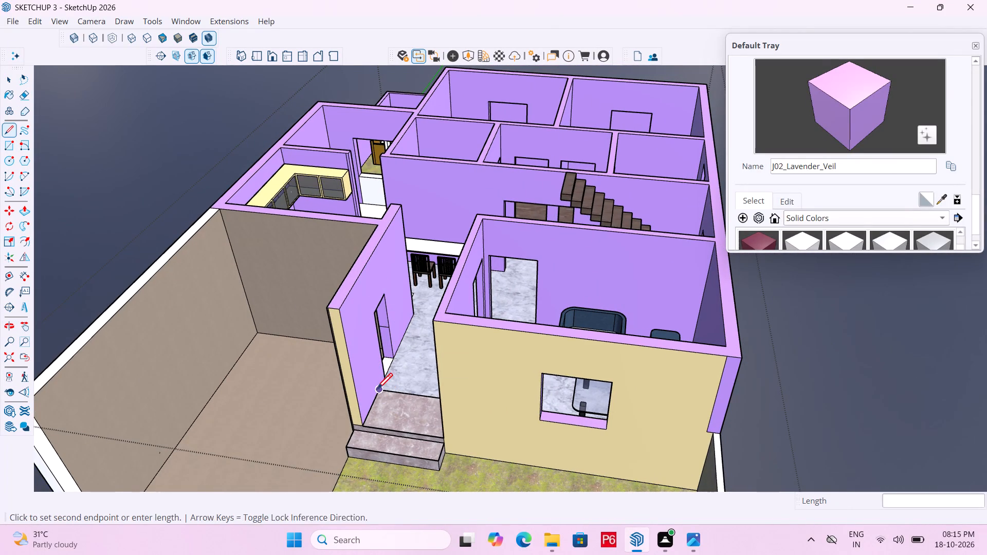
{"action": "left_click_drag", "start_coordinate": [377, 391], "coordinate": [377, 377]}
{"action": "left_click", "coordinate": [358, 280]}
{"action": "key", "text": "space"}
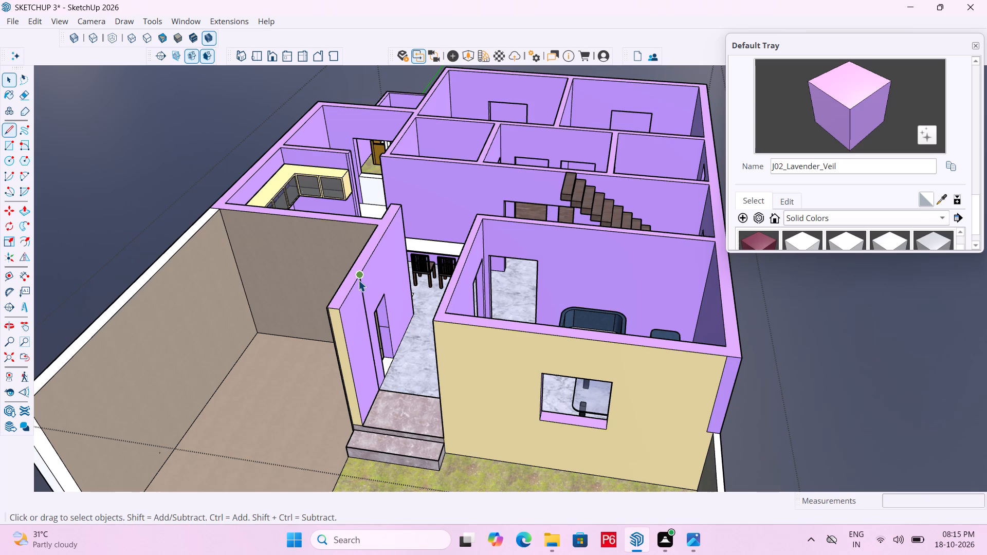
Save the model with the new wall line.
{"action": "key", "text": "ctrl+s"}
{"action": "key", "text": "ctrl+s"}
{"action": "key", "text": "ctrl+s"}
{"action": "key", "text": "ctrl+s"}
{"action": "key", "text": "ctrl+s"}
{"action": "key", "text": "ctrl+s"}
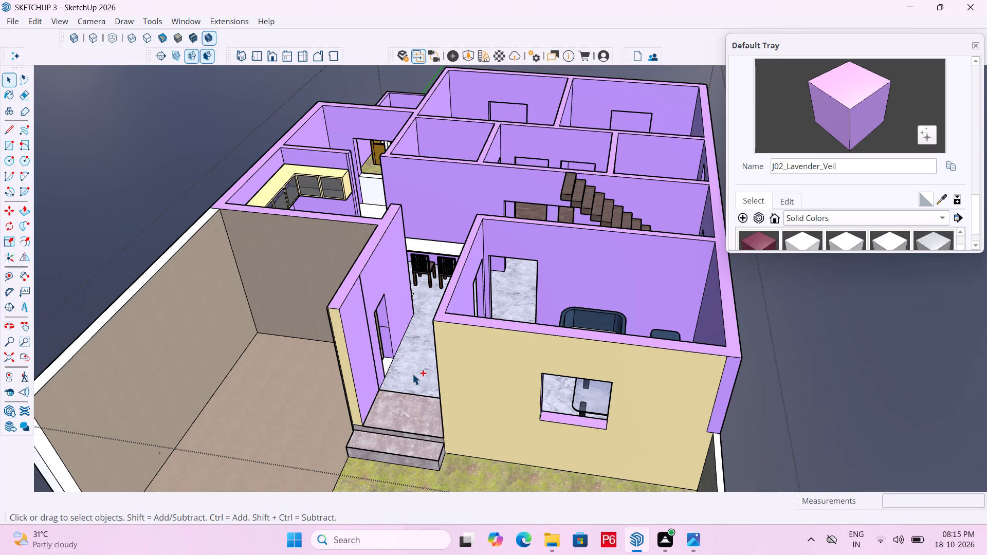
Draw an upright rectangle across the entrance passage, from the floor joint above the steps to the wall line's top end.
{"action": "middle_click_drag", "start_coordinate": [413, 374], "coordinate": [440, 381]}
{"action": "scroll", "coordinate": [427, 376], "scroll_direction": "down", "scroll_amount": 2}
{"action": "middle_click_drag", "start_coordinate": [417, 380], "coordinate": [515, 392]}
{"action": "scroll", "coordinate": [507, 392], "scroll_direction": "down", "scroll_amount": 1}
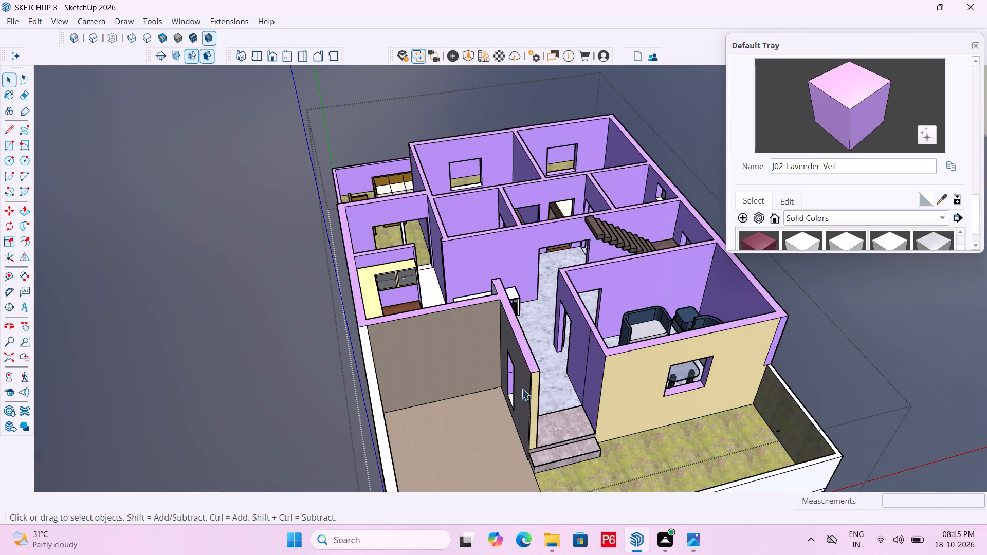
{"action": "middle_click_drag", "start_coordinate": [579, 381], "coordinate": [529, 374]}
{"action": "key", "text": "r"}
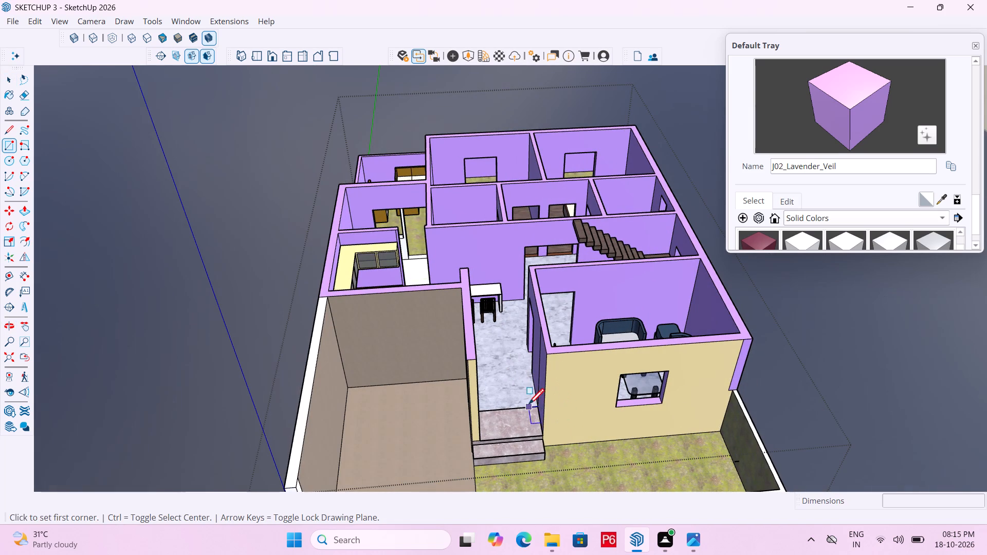
{"action": "left_click_drag", "start_coordinate": [535, 404], "coordinate": [535, 398]}
{"action": "middle_click_drag", "start_coordinate": [483, 314], "coordinate": [298, 318]}
{"action": "left_click", "coordinate": [353, 281]}
{"action": "key", "text": "space"}
Make the entrance rectangle's face and edges into a group.
{"action": "middle_click_drag", "start_coordinate": [373, 340], "coordinate": [480, 327]}
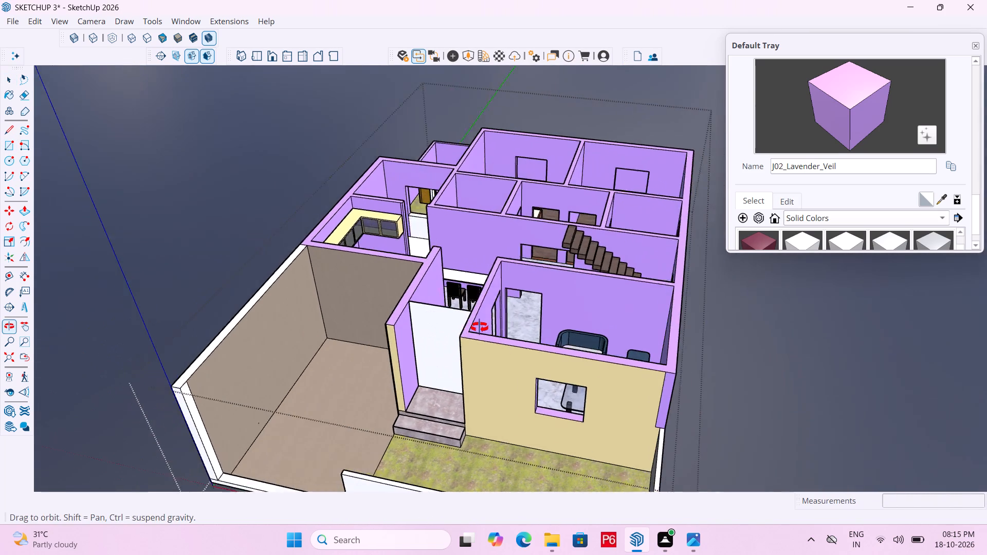
{"action": "middle_click_drag", "start_coordinate": [480, 327], "coordinate": [483, 326]}
{"action": "triple_click", "coordinate": [446, 326]}
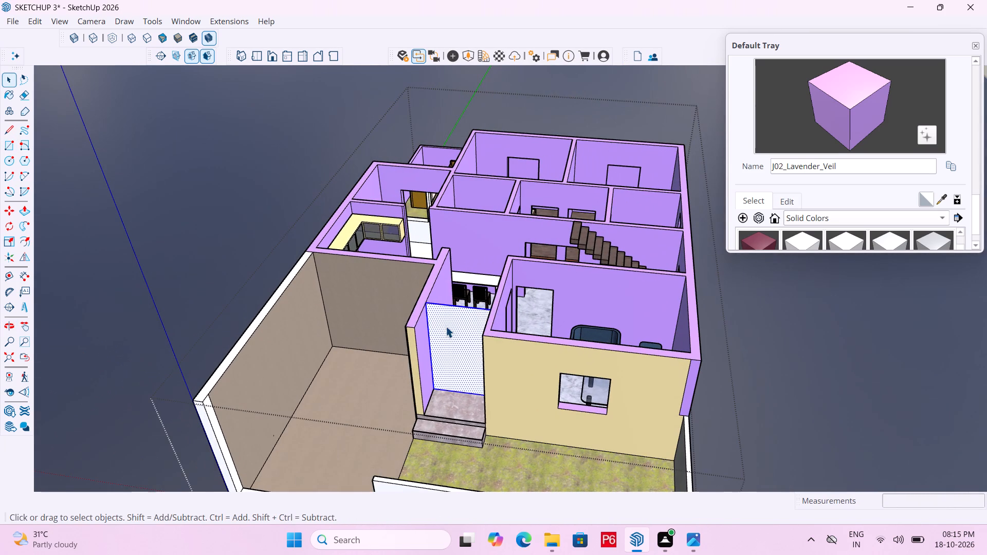
{"action": "right_click", "coordinate": [446, 326]}
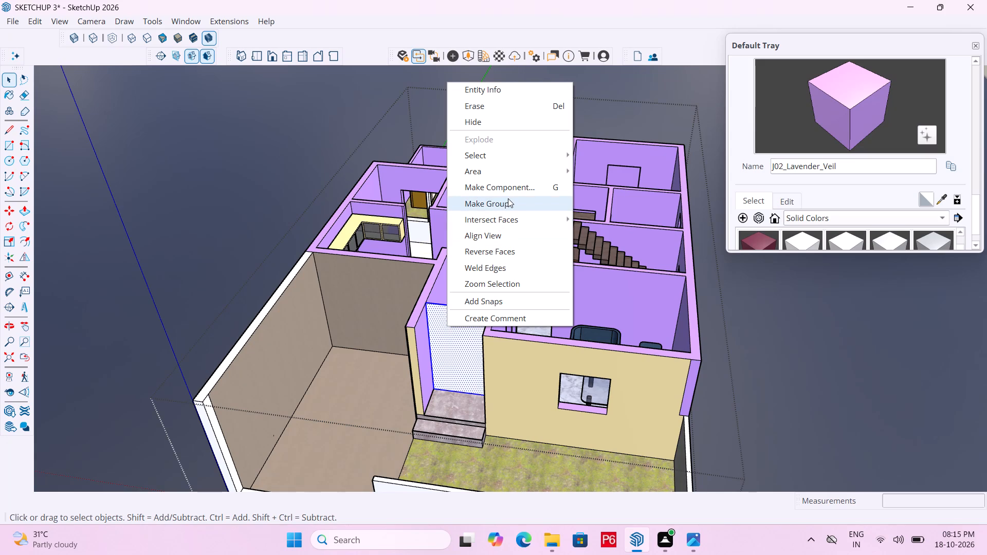
{"action": "left_click", "coordinate": [508, 199]}
Move the entrance panel group out of the passage to the open area beside the house's long outer side wall.
{"action": "left_click", "coordinate": [437, 344]}
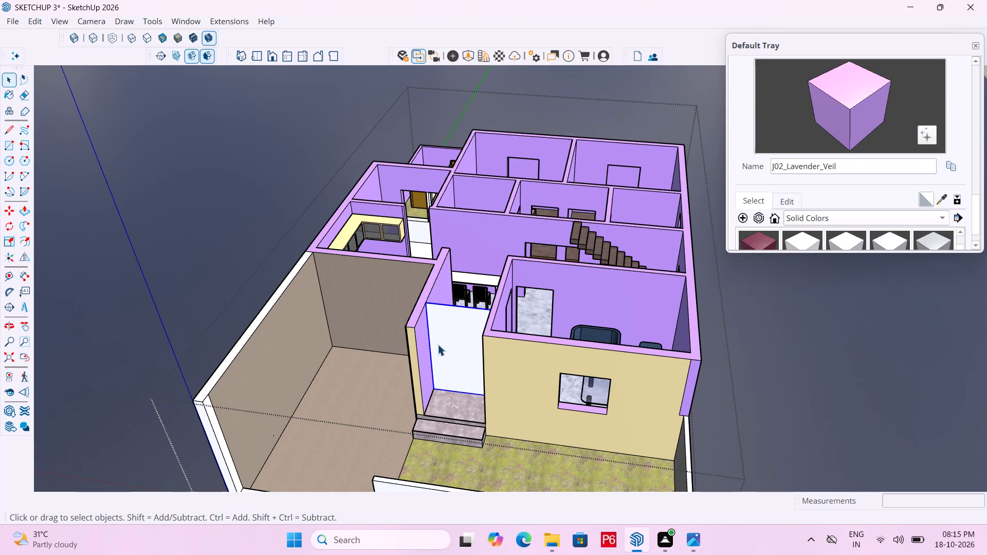
{"action": "key", "text": "m"}
{"action": "left_click", "coordinate": [437, 344]}
{"action": "scroll", "coordinate": [470, 312], "scroll_direction": "down", "scroll_amount": 6}
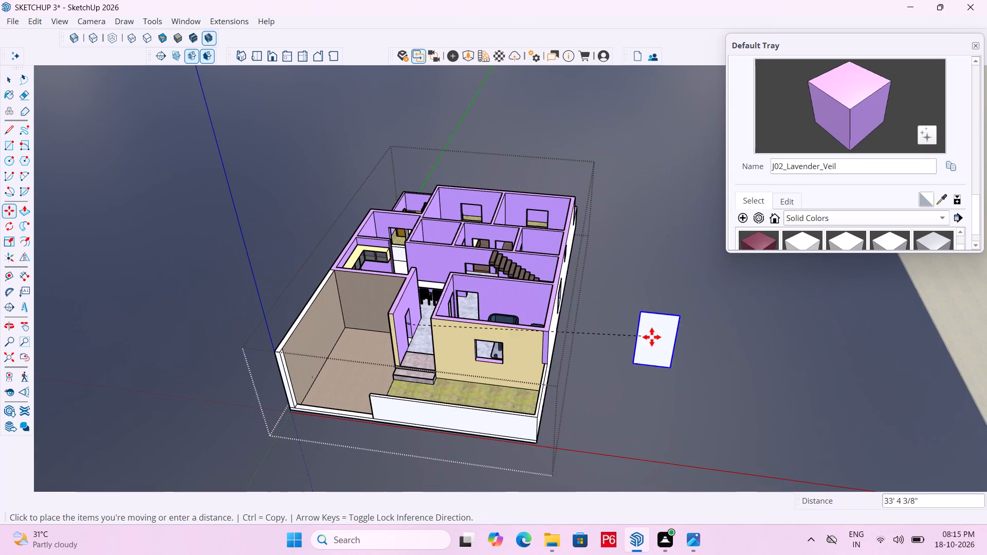
{"action": "left_click", "coordinate": [698, 321]}
{"action": "key", "text": "Escape"}
Save the model with the relocated entrance panel.
{"action": "key", "text": "ctrl+s"}
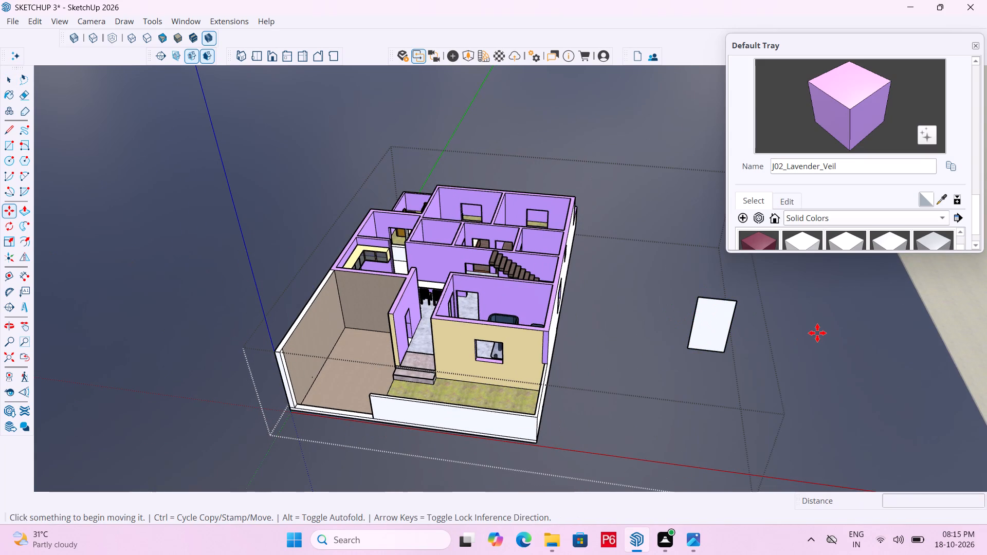
{"action": "key", "text": "ctrl+s"}
{"action": "key", "text": "ctrl+s"}
{"action": "key", "text": "ctrl+s"}
{"action": "key", "text": "ctrl+s"}
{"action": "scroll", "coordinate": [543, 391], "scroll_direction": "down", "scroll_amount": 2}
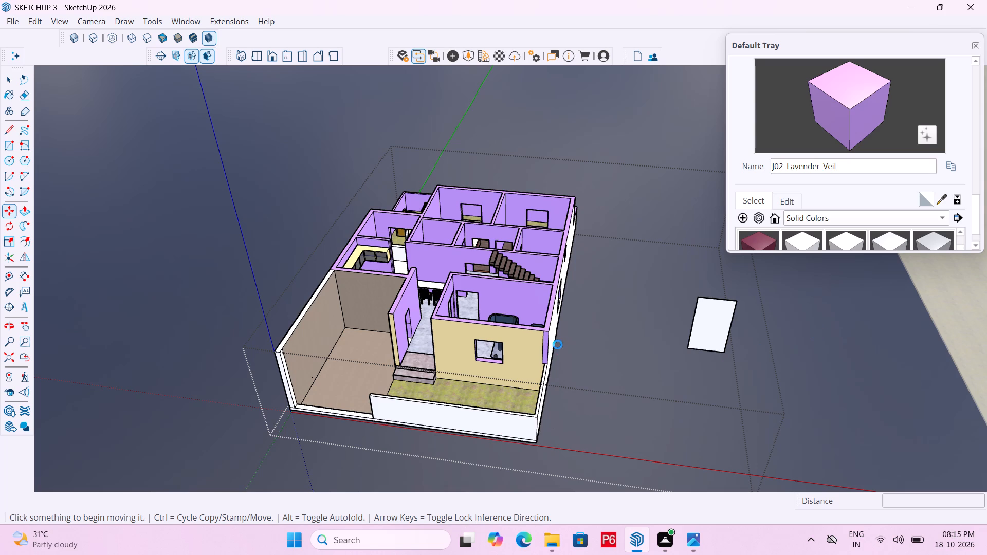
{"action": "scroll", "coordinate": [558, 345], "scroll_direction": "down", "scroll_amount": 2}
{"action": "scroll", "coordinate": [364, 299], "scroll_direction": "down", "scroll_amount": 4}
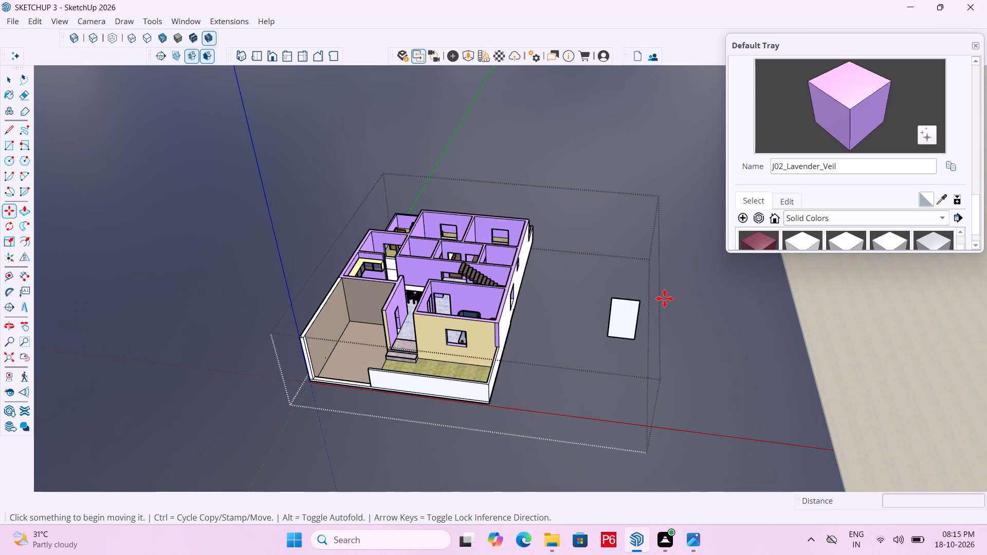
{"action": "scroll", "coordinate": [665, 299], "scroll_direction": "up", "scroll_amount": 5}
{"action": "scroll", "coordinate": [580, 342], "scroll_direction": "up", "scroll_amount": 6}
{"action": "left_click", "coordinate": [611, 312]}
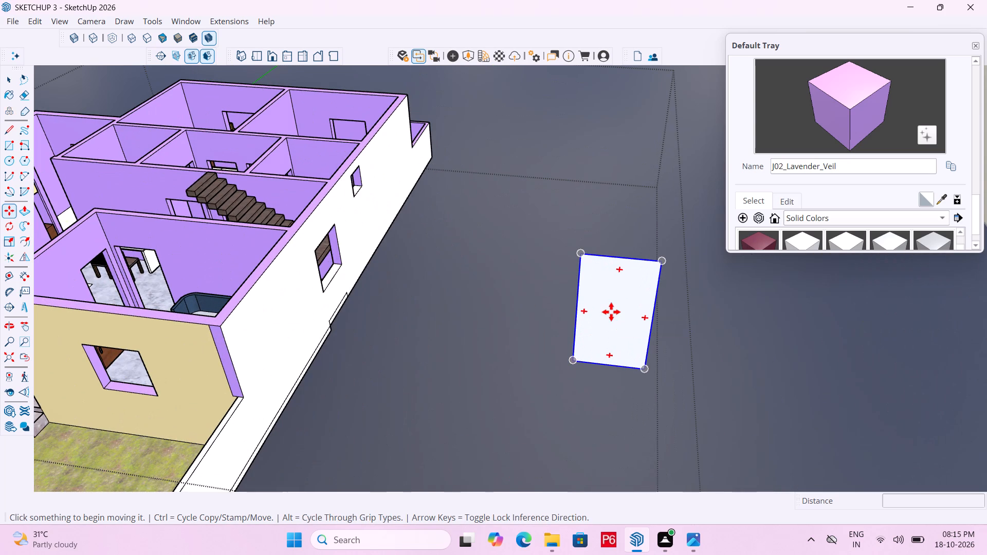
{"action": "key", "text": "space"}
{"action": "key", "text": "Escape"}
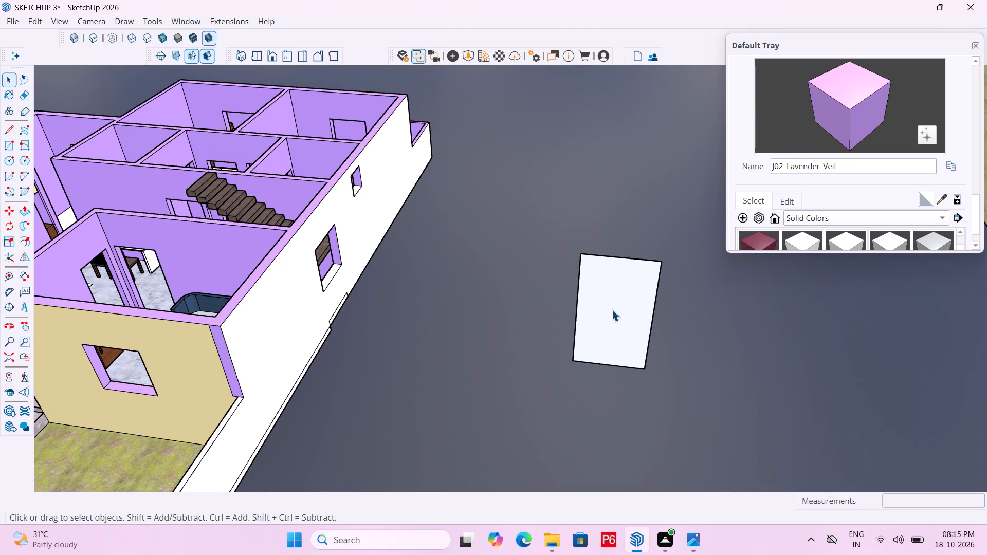
Save the model.
{"action": "key", "text": "ctrl+s"}
{"action": "key", "text": "ctrl+s"}
{"action": "key", "text": "ctrl+s"}
{"action": "key", "text": "ctrl+s"}
{"action": "key", "text": "ctrl+s"}
{"action": "key", "text": "ctrl+s"}
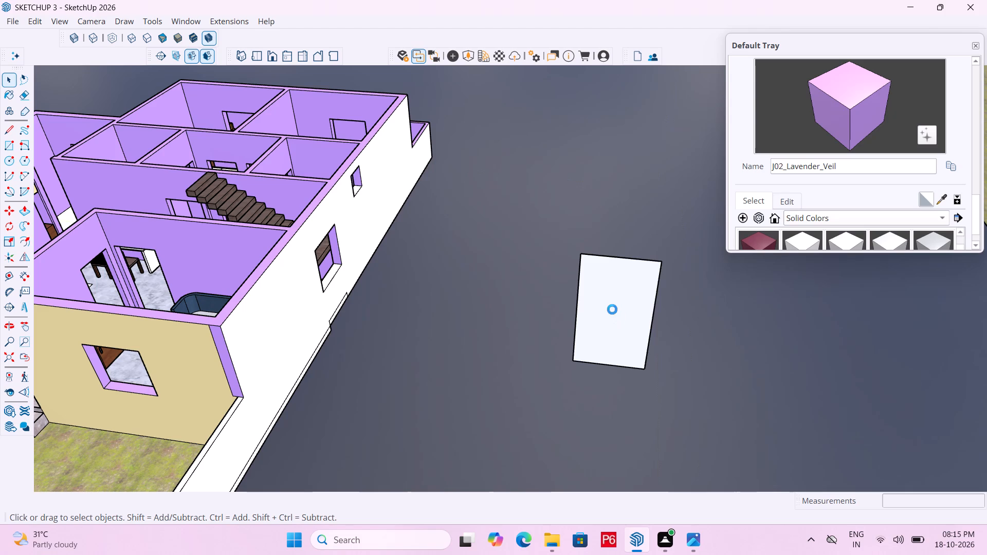
Save the model.
{"action": "key", "text": "ctrl+s"}
{"action": "key", "text": "ctrl+s"}
{"action": "key", "text": "ctrl+s"}
{"action": "key", "text": "ctrl+s"}
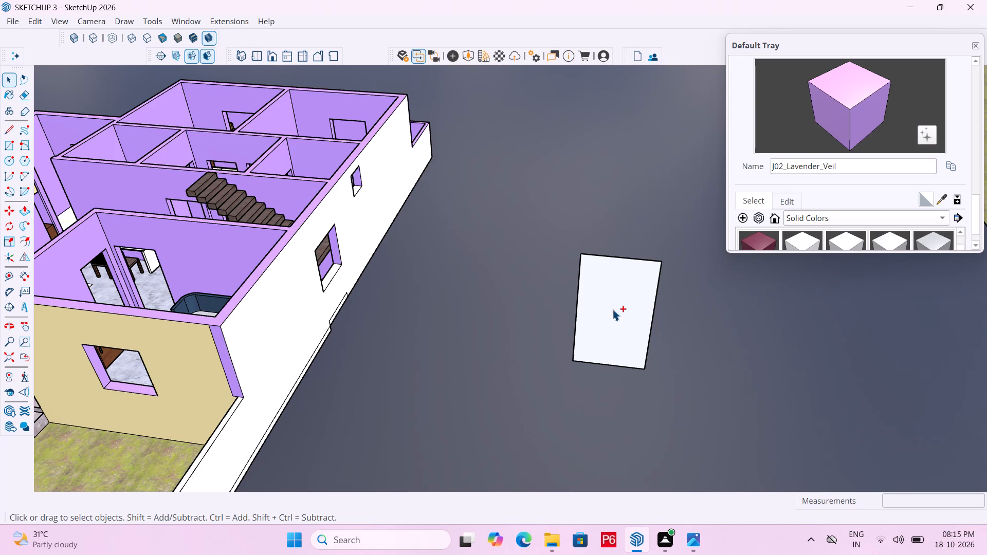
{"action": "key", "text": "ctrl+s"}
{"action": "key", "text": "ctrl+s"}
Open the entrance panel group for editing and select its face together with its bounding edges.
{"action": "left_click", "coordinate": [612, 302]}
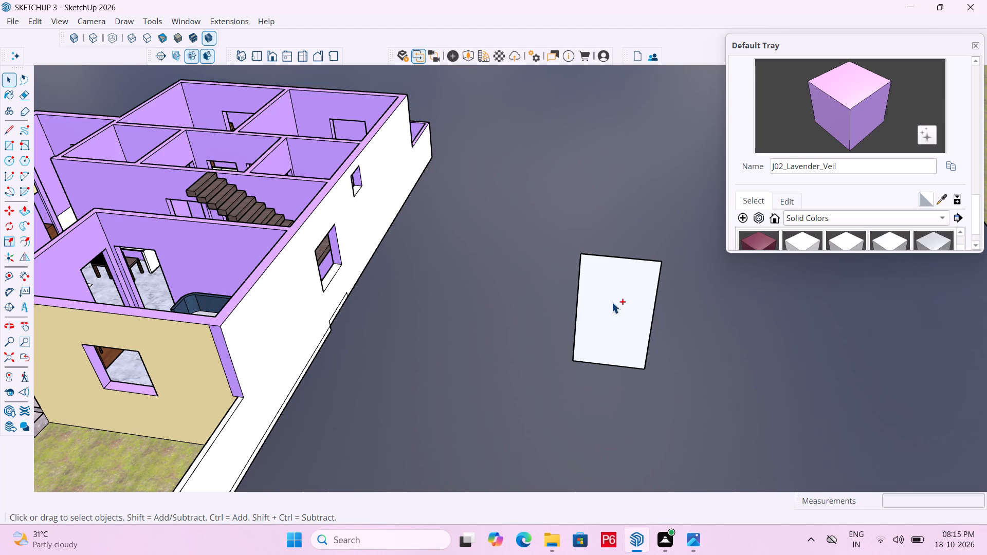
{"action": "left_click", "coordinate": [612, 302]}
{"action": "key", "text": "space"}
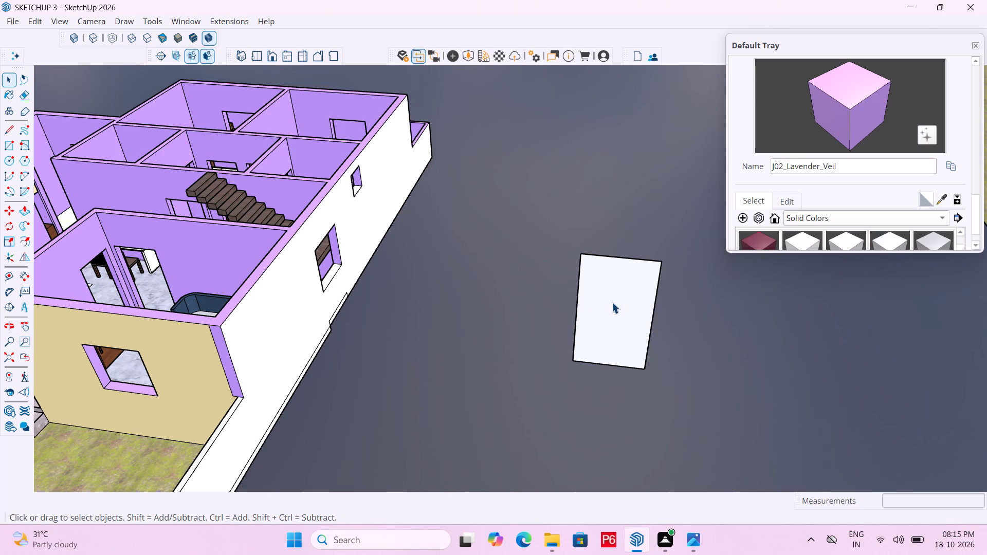
{"action": "left_click", "coordinate": [612, 302]}
{"action": "key", "text": "space"}
{"action": "left_click", "coordinate": [609, 301]}
{"action": "double_click", "coordinate": [597, 291]}
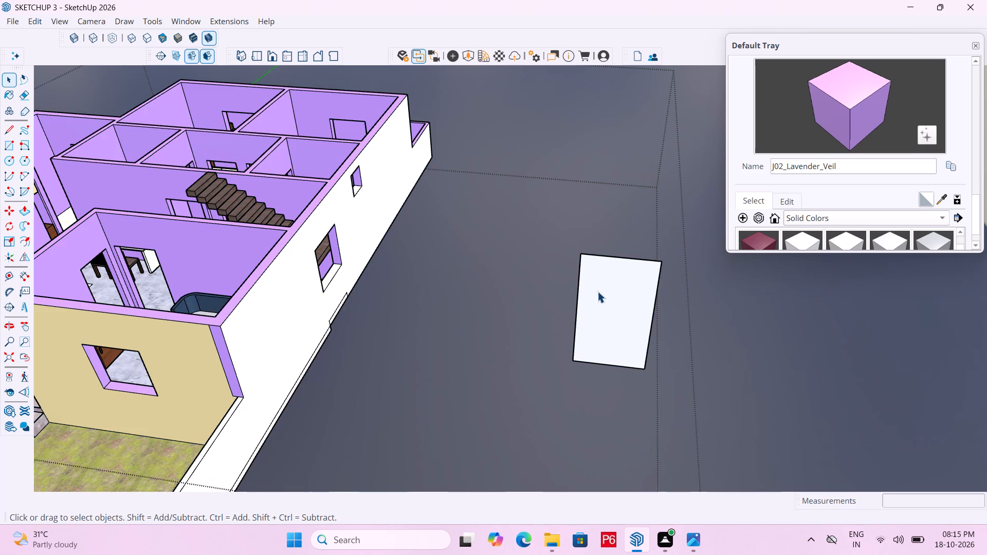
{"action": "double_click", "coordinate": [593, 286]}
{"action": "double_click", "coordinate": [593, 286]}
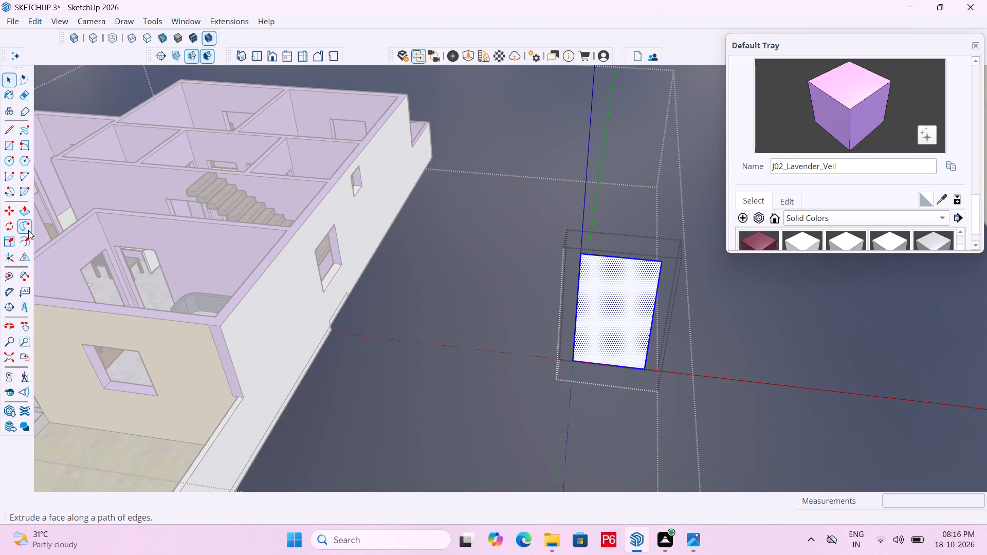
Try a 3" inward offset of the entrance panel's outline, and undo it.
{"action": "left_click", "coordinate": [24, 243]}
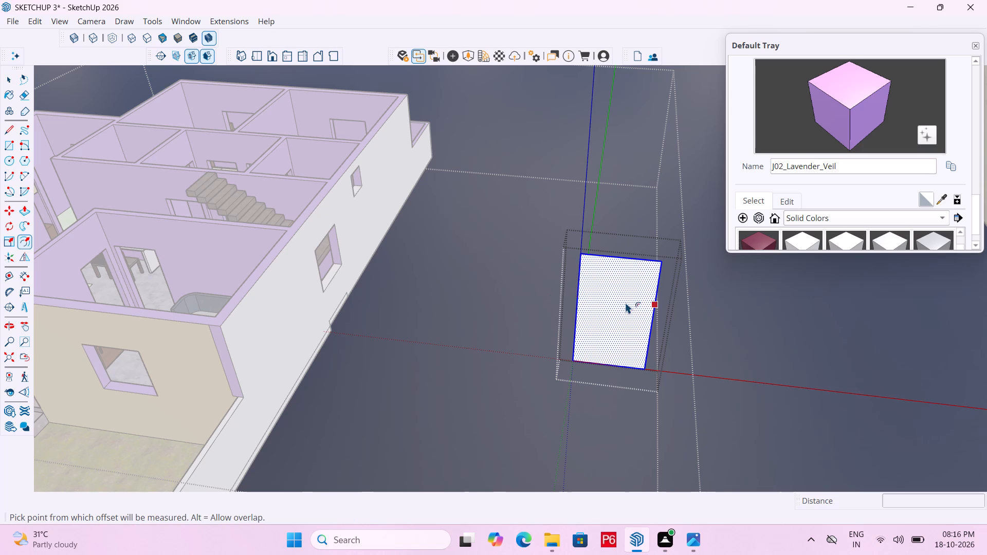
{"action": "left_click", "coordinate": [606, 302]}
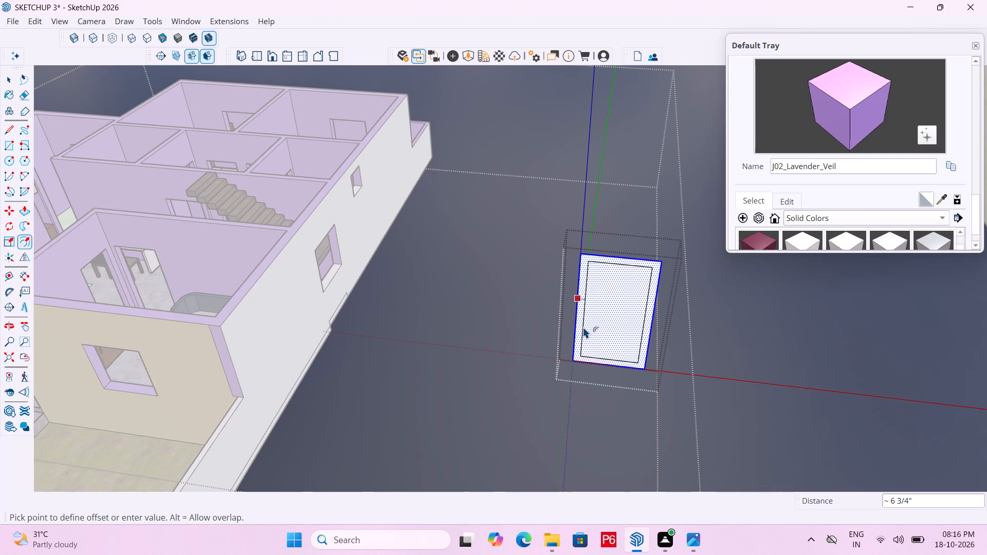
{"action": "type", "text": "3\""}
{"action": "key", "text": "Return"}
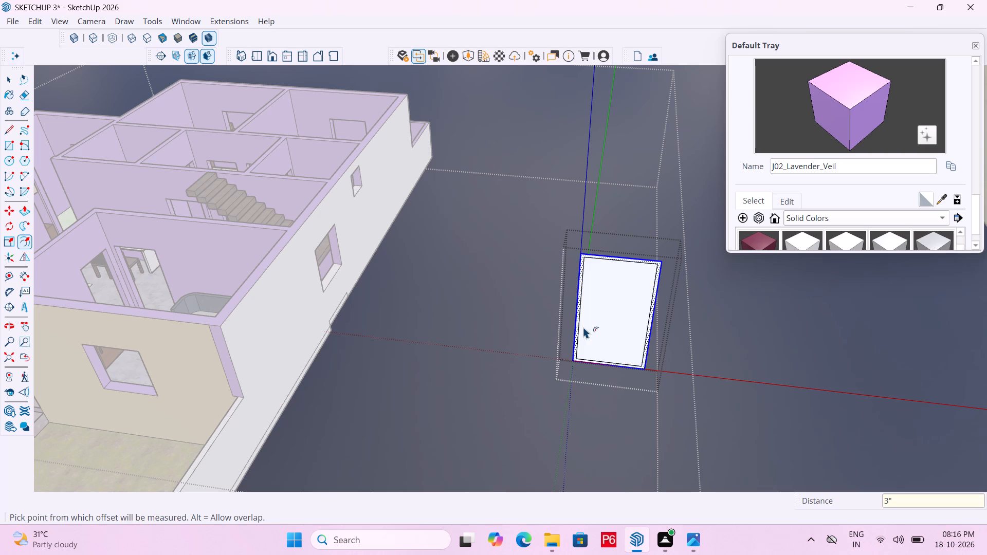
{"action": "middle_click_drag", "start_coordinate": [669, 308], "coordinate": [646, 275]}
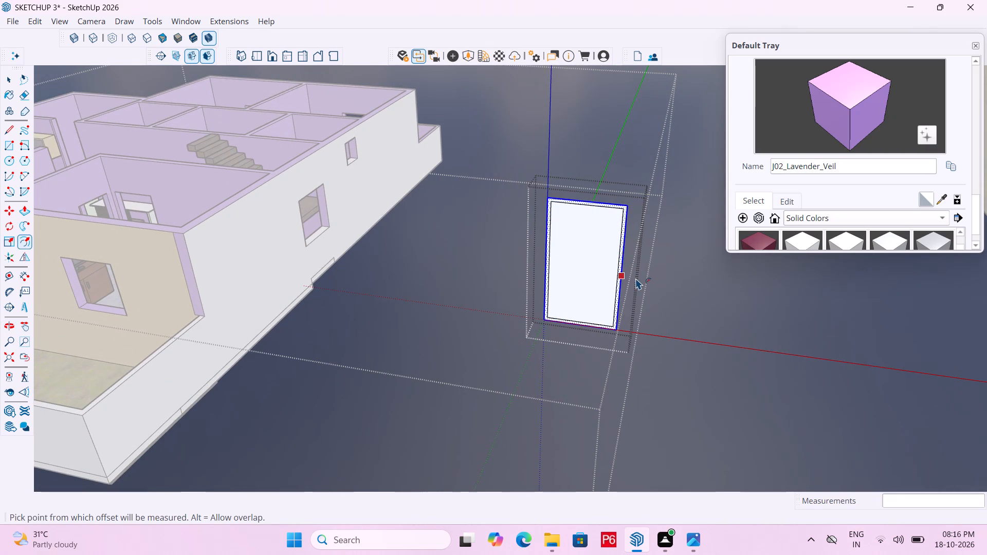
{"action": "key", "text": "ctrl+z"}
Offset the entrance panel's outline inward by 4" to form a border around the inner face.
{"action": "left_click", "coordinate": [607, 276]}
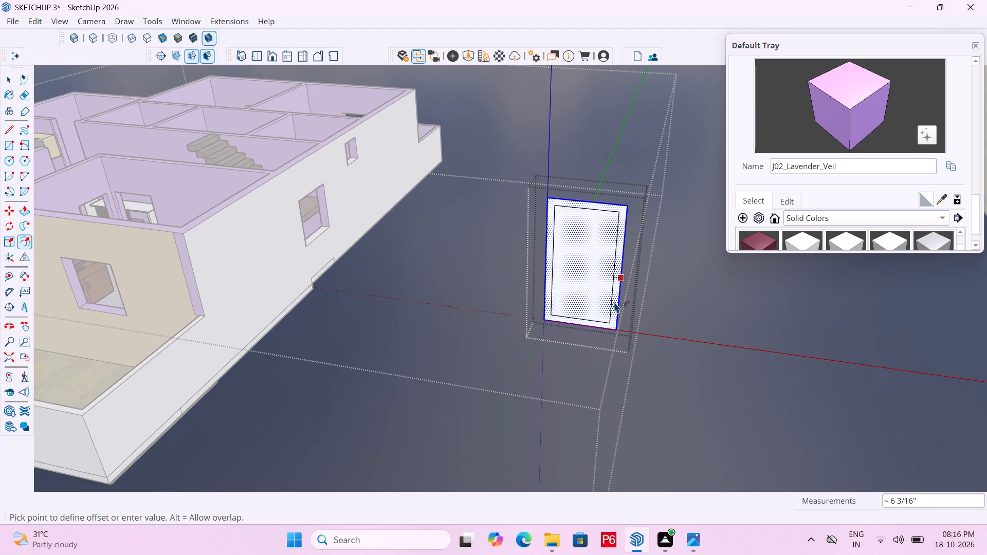
{"action": "key", "text": "4"}
{"action": "key", "text": "shift+quotedbl"}
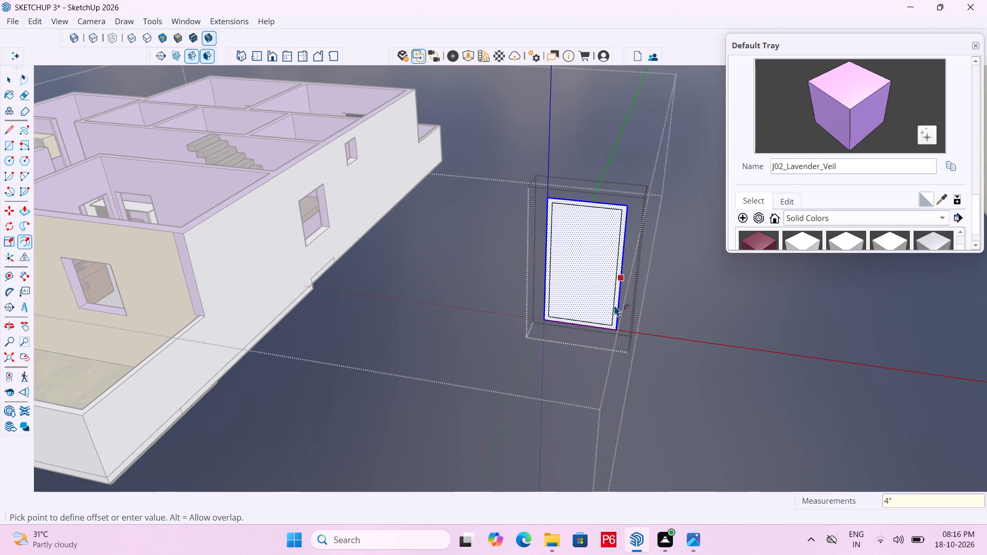
{"action": "key", "text": "Return"}
{"action": "scroll", "coordinate": [616, 221], "scroll_direction": "up", "scroll_amount": 5}
{"action": "key", "text": "space"}
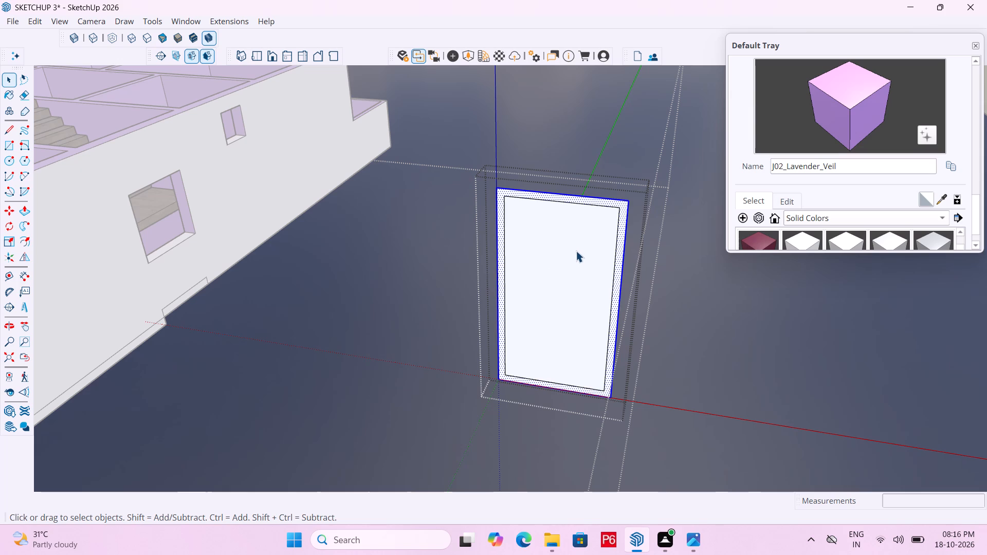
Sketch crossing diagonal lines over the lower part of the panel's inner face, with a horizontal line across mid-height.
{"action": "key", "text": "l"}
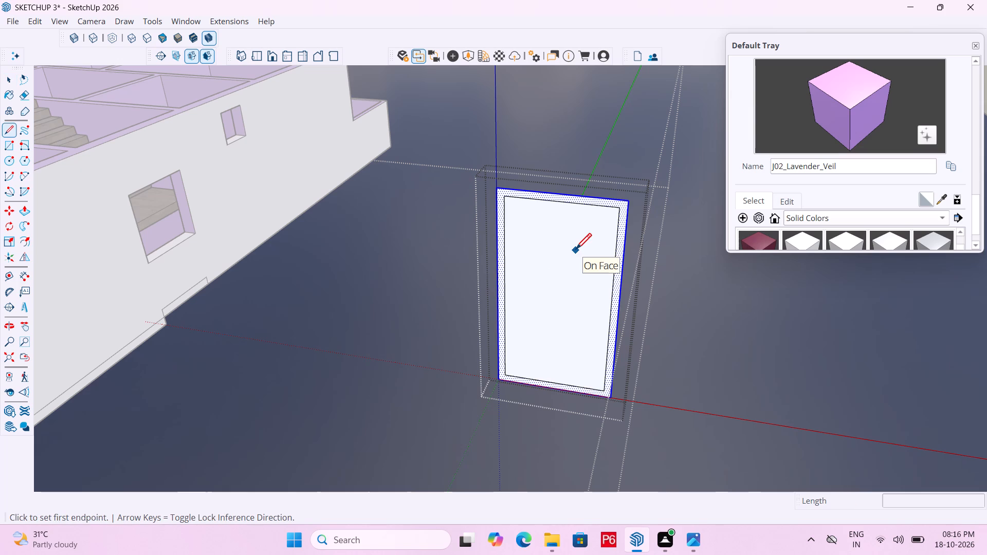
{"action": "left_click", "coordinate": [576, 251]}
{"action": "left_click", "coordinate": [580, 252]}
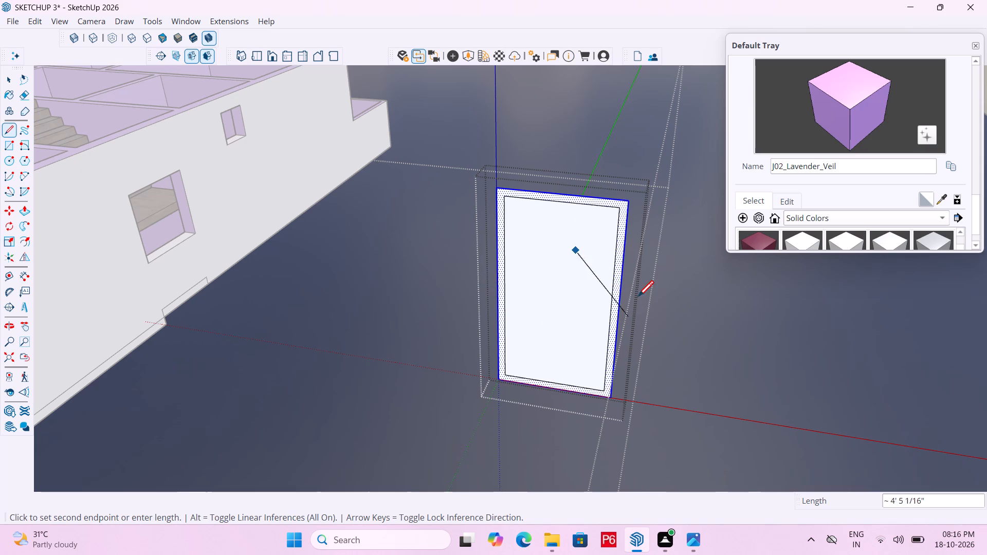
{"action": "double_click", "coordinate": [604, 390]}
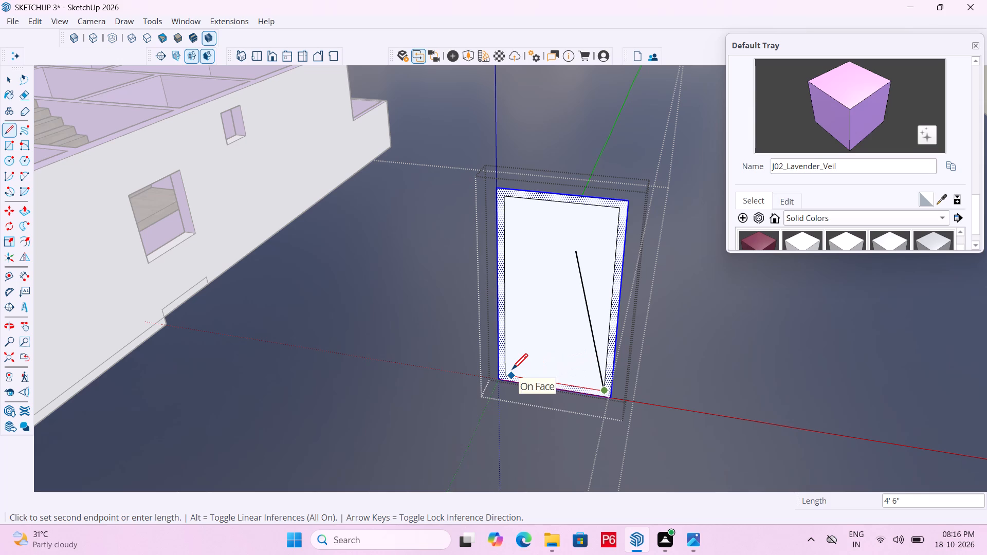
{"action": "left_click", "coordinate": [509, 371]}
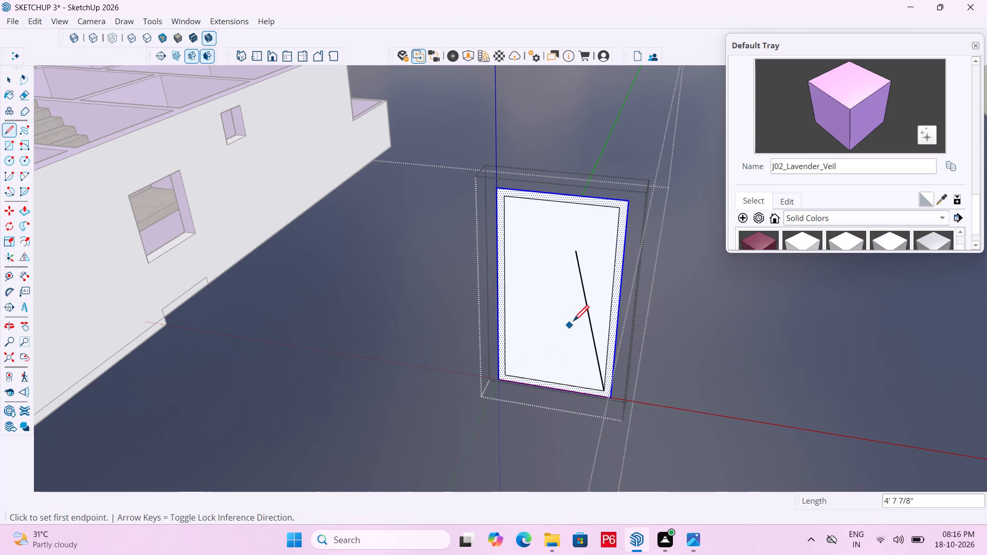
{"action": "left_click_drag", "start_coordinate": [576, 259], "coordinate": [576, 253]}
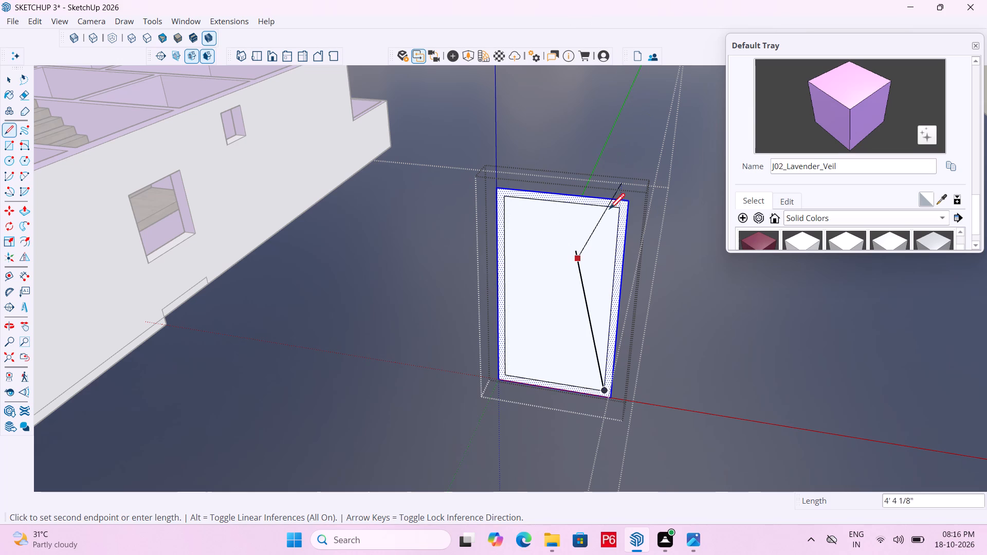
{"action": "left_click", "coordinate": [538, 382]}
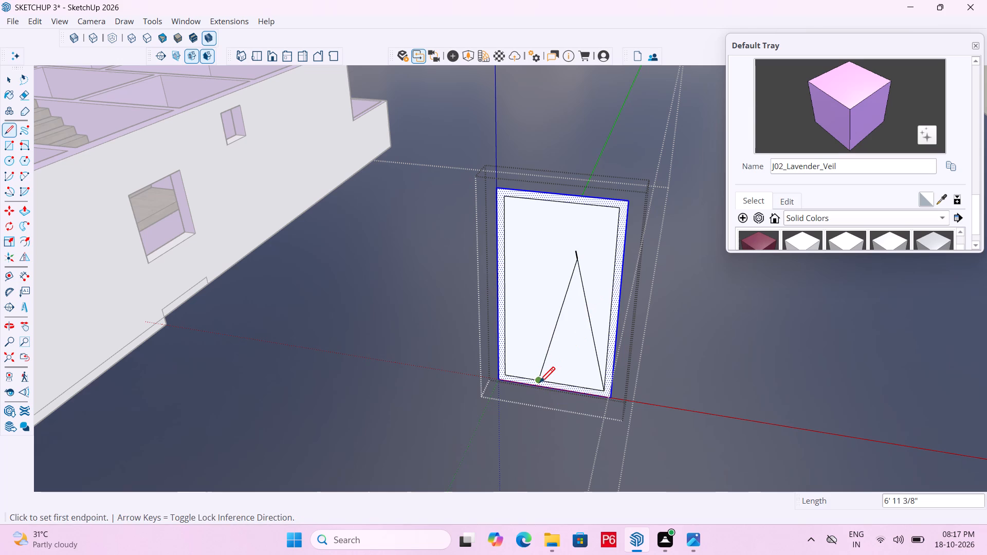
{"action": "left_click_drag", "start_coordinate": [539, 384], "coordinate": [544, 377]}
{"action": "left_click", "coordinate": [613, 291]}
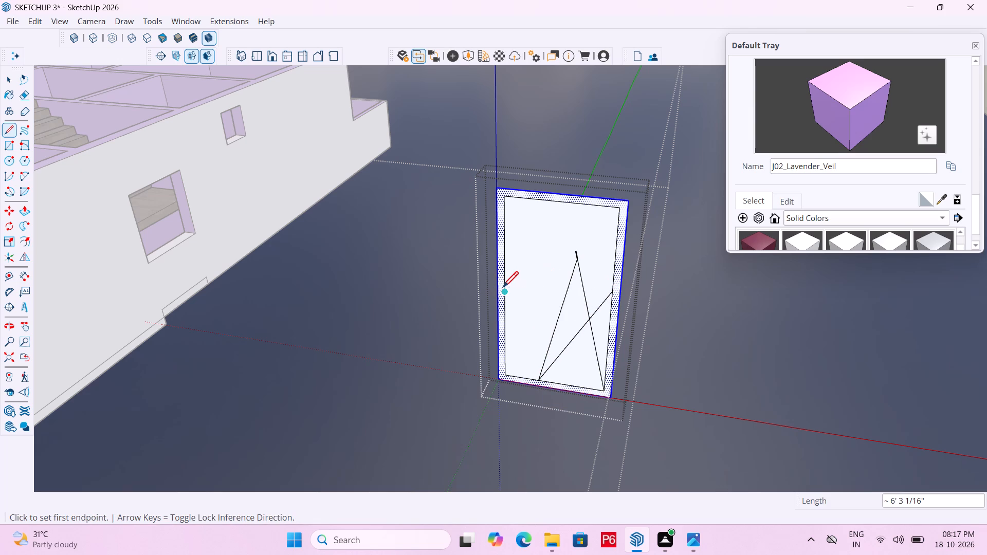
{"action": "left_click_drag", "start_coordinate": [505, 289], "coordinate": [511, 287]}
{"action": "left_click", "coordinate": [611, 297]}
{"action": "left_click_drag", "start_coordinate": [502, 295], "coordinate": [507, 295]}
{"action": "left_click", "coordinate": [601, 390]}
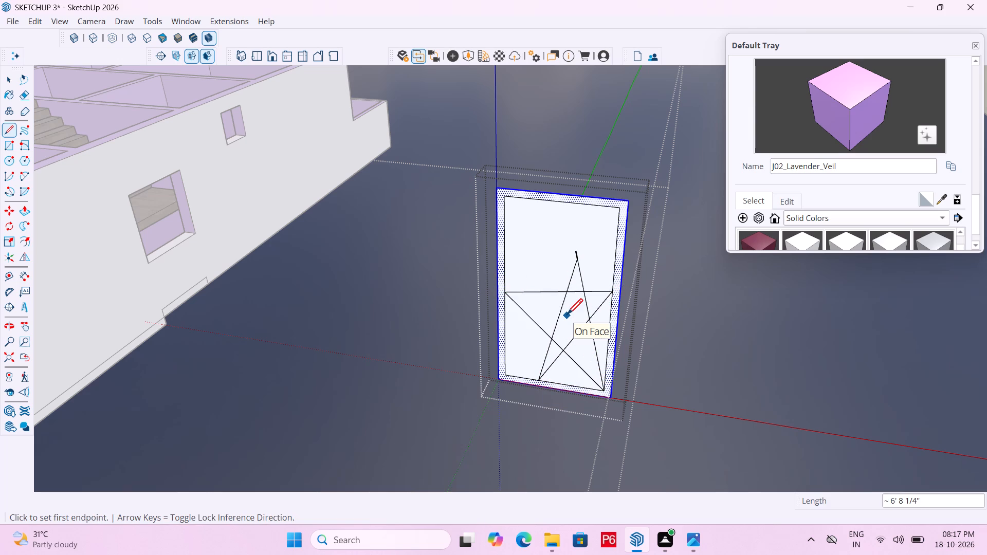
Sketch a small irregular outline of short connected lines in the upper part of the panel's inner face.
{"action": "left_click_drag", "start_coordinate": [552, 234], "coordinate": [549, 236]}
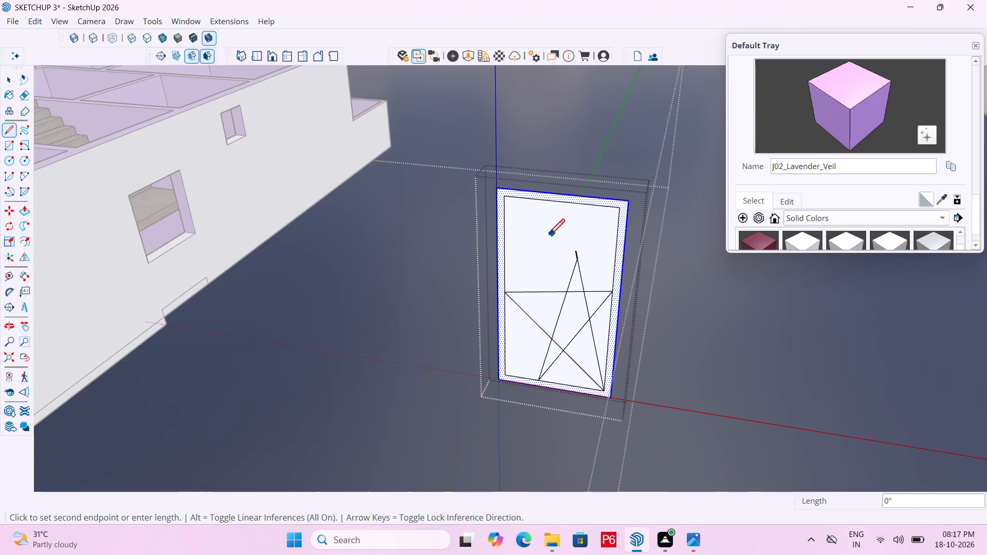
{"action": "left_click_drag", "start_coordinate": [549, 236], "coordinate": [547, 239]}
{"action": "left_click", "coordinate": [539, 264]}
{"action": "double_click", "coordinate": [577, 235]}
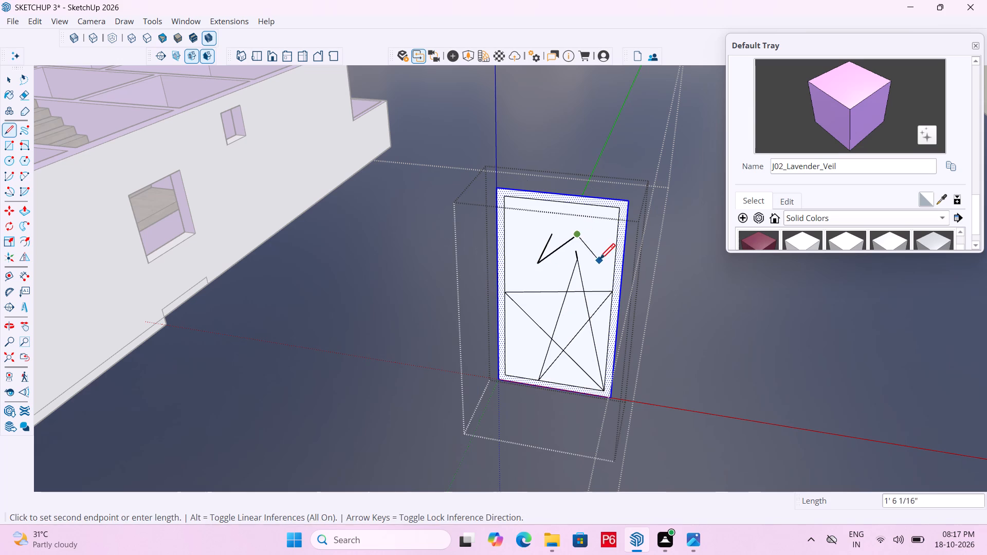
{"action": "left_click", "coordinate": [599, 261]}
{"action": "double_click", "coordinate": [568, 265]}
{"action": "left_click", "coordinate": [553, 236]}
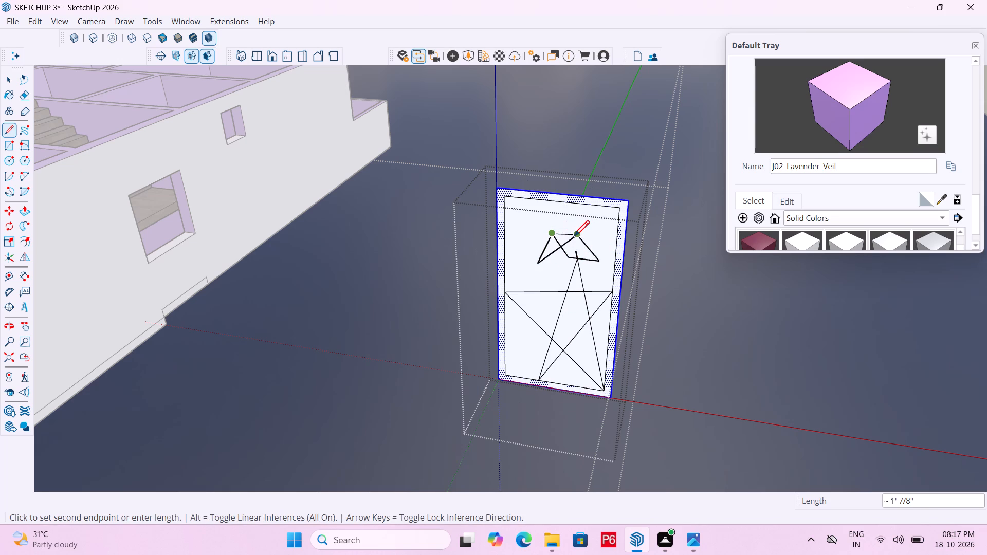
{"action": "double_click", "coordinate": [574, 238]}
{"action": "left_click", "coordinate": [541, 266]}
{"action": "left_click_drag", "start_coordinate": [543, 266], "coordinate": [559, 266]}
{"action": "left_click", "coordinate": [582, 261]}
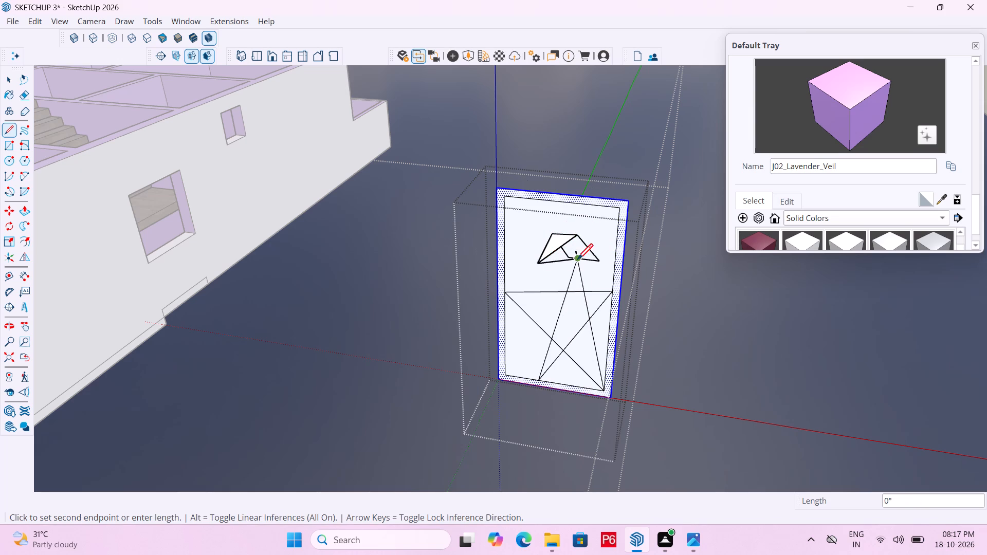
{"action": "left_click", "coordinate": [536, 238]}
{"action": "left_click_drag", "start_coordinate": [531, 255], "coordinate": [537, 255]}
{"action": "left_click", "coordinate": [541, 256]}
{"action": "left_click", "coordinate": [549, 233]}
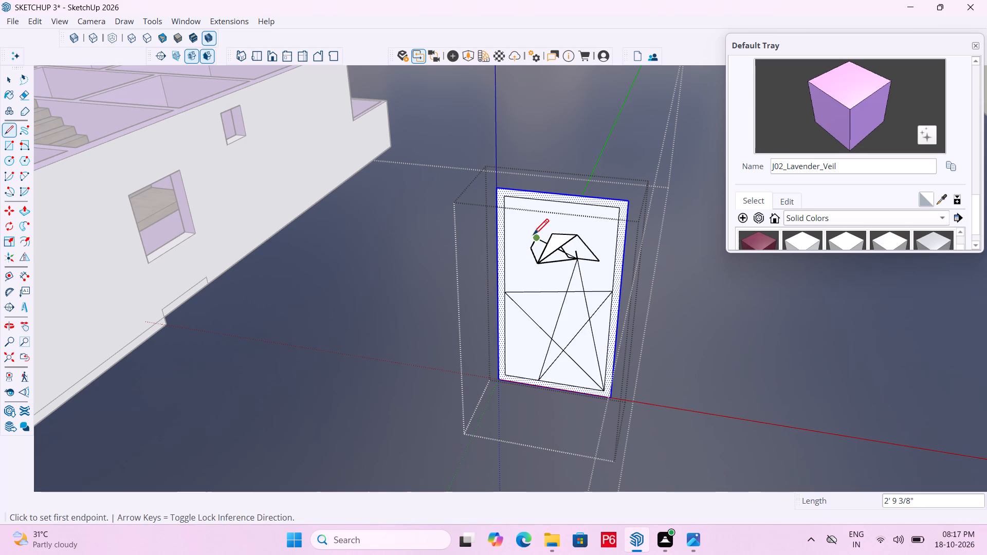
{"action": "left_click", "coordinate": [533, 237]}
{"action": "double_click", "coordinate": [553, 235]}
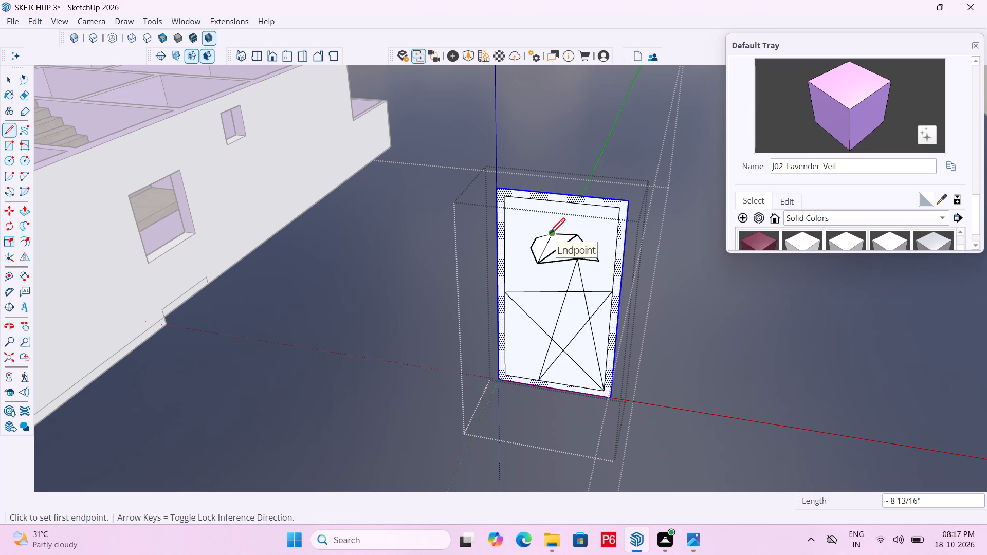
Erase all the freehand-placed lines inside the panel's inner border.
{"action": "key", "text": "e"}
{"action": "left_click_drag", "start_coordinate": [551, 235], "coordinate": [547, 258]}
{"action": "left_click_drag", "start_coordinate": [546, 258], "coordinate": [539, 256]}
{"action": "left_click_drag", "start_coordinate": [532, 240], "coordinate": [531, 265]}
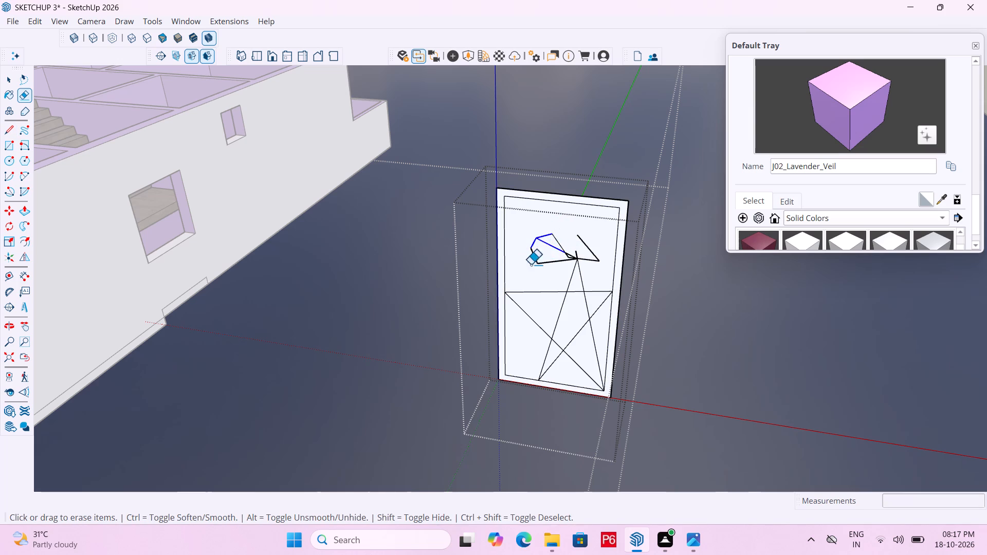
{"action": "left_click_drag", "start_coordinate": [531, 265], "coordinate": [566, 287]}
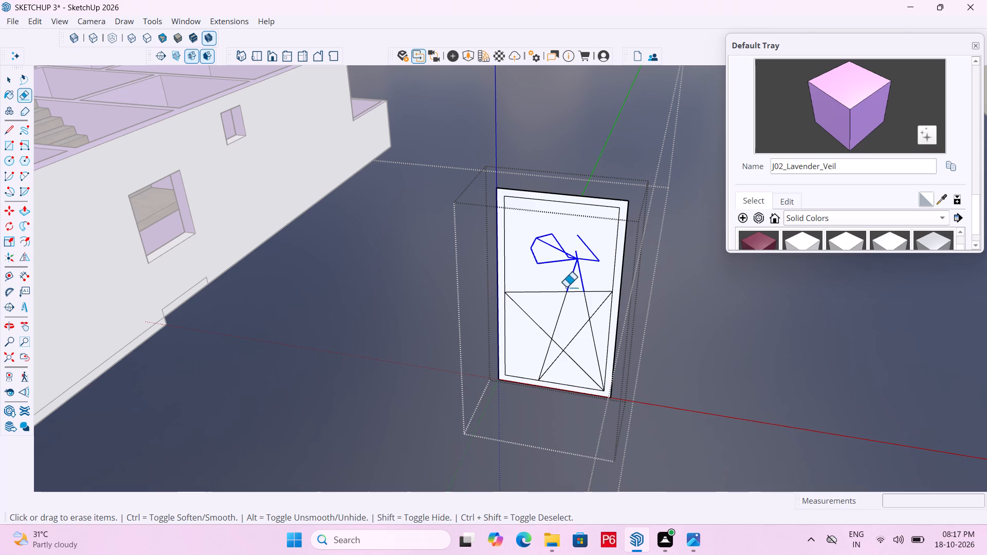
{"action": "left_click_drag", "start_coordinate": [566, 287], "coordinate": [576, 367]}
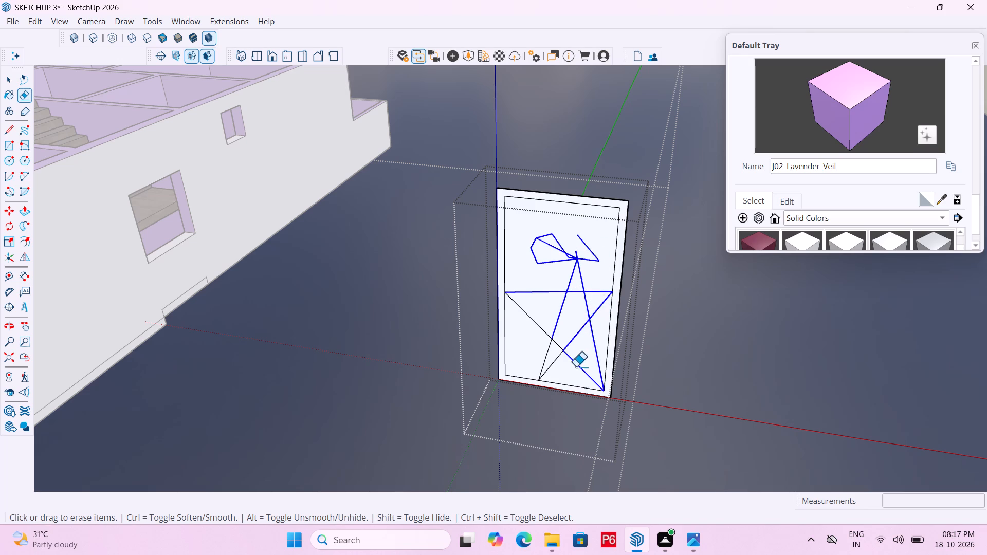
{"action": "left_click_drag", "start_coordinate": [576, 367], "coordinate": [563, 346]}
Save the model.
{"action": "key", "text": "ctrl+s"}
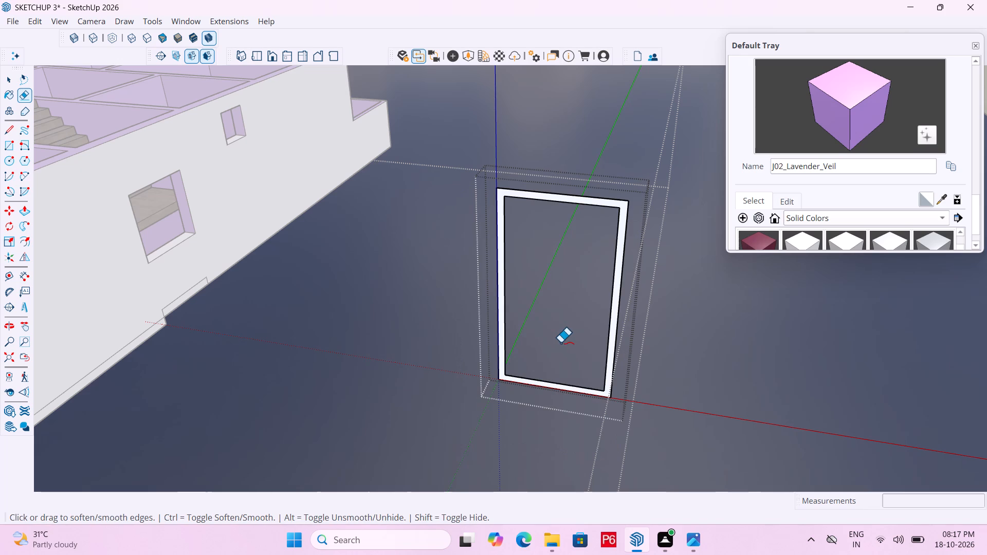
{"action": "key", "text": "ctrl+s"}
{"action": "key", "text": "ctrl+s"}
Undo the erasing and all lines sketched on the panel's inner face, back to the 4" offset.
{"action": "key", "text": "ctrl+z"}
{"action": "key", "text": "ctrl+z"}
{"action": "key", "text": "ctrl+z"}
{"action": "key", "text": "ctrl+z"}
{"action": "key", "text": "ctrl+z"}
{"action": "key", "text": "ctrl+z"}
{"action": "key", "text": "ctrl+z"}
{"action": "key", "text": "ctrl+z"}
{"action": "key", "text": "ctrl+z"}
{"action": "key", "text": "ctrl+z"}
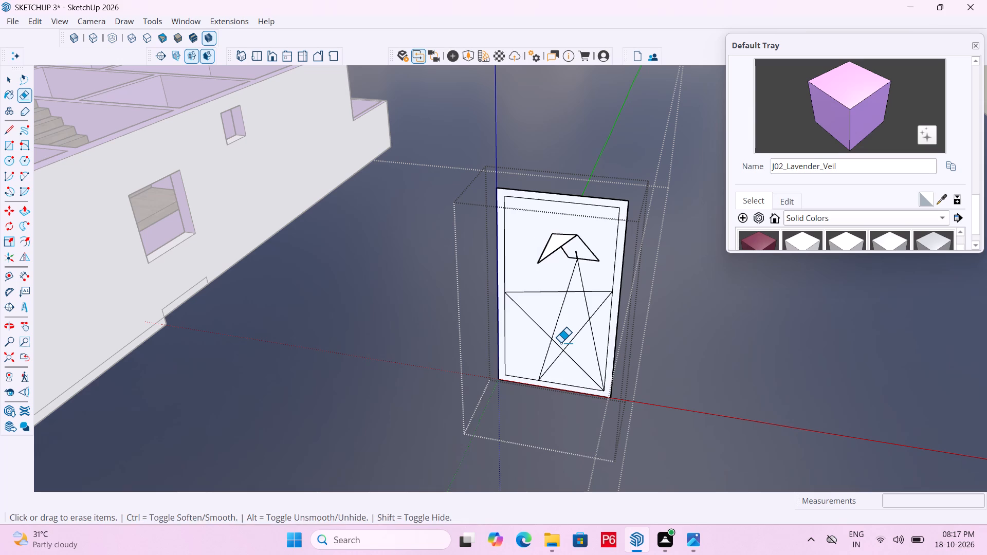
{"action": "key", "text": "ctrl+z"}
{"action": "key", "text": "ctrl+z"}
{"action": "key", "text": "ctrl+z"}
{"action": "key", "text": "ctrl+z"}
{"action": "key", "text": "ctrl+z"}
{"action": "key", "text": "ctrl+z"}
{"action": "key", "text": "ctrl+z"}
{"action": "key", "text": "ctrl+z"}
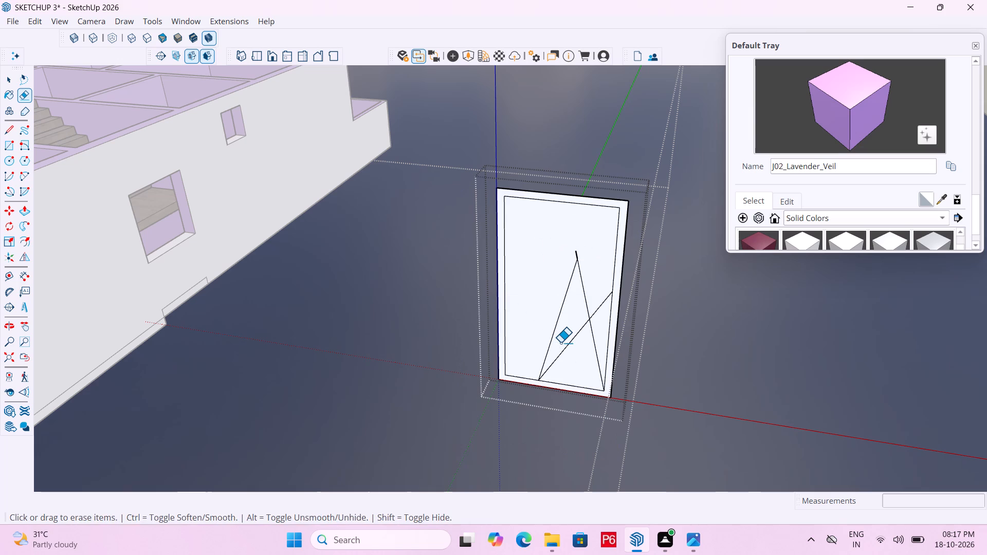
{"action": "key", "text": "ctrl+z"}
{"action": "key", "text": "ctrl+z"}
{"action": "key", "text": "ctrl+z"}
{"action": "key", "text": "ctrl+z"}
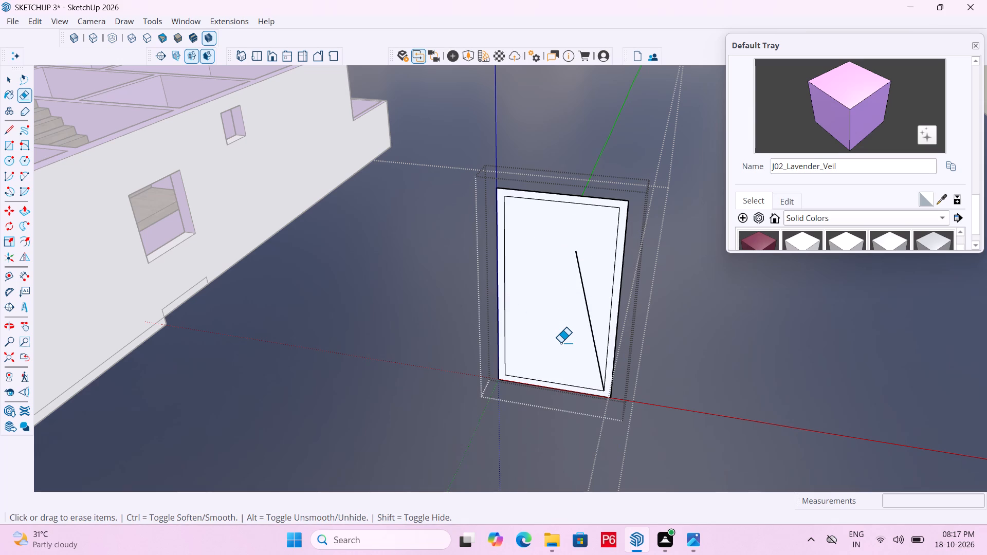
Paint the 4" border frame on the panel's face with the Wood_Veneer_15_1K material from the Wood collection.
{"action": "key", "text": "space"}
{"action": "left_click", "coordinate": [746, 338]}
{"action": "middle_click_drag", "start_coordinate": [538, 224], "coordinate": [468, 224]}
{"action": "scroll", "coordinate": [566, 235], "scroll_direction": "up", "scroll_amount": 2}
{"action": "left_click", "coordinate": [577, 243]}
{"action": "double_click", "coordinate": [577, 243]}
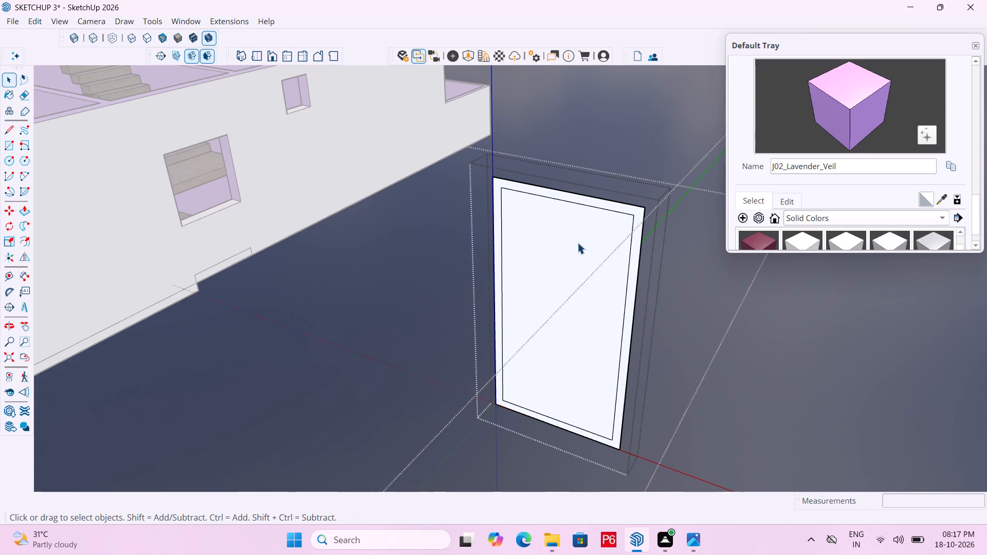
{"action": "triple_click", "coordinate": [563, 236]}
{"action": "left_click", "coordinate": [563, 236]}
{"action": "double_click", "coordinate": [565, 237]}
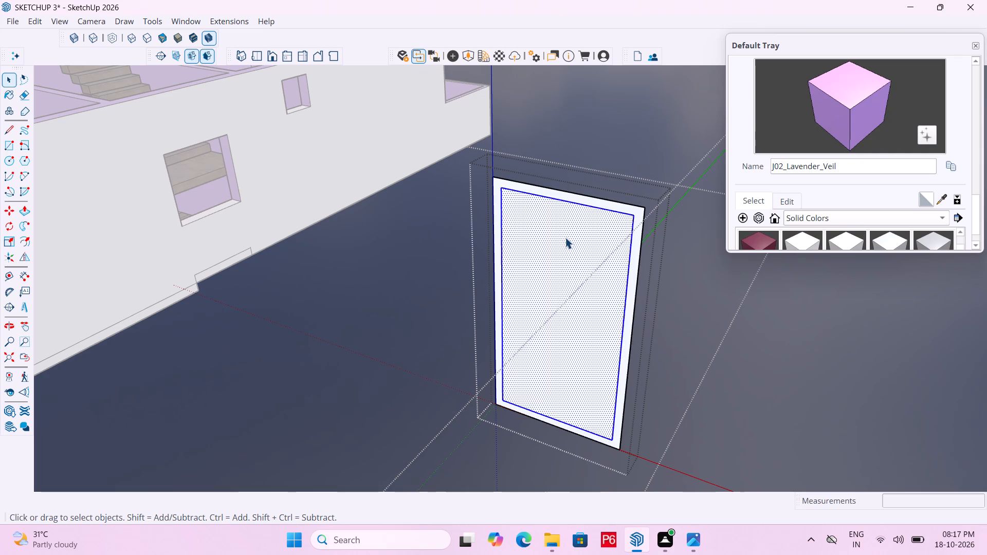
{"action": "left_click", "coordinate": [566, 237]}
{"action": "scroll", "coordinate": [798, 193], "scroll_direction": "down", "scroll_amount": 5}
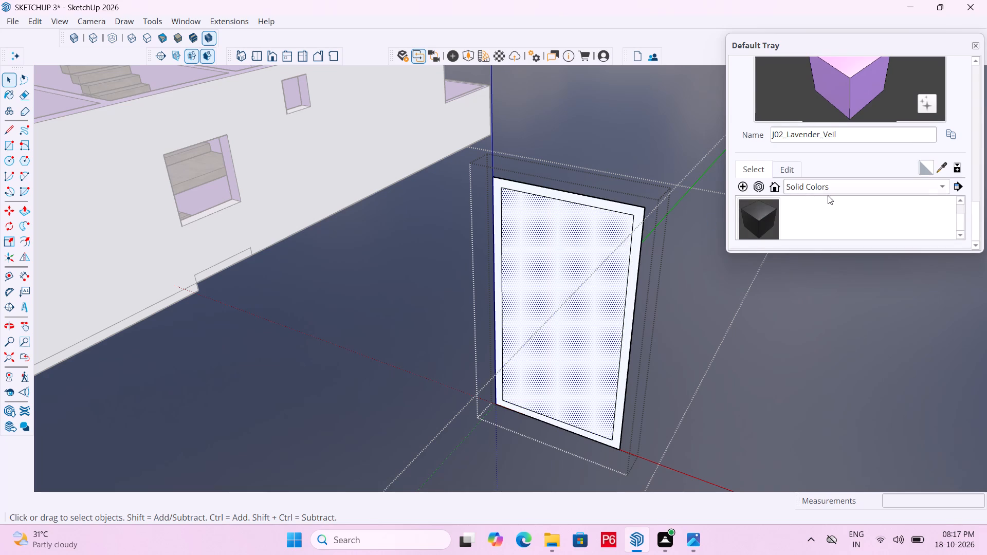
{"action": "left_click", "coordinate": [836, 192]}
{"action": "left_click", "coordinate": [818, 217]}
{"action": "scroll", "coordinate": [887, 218], "scroll_direction": "down", "scroll_amount": 3}
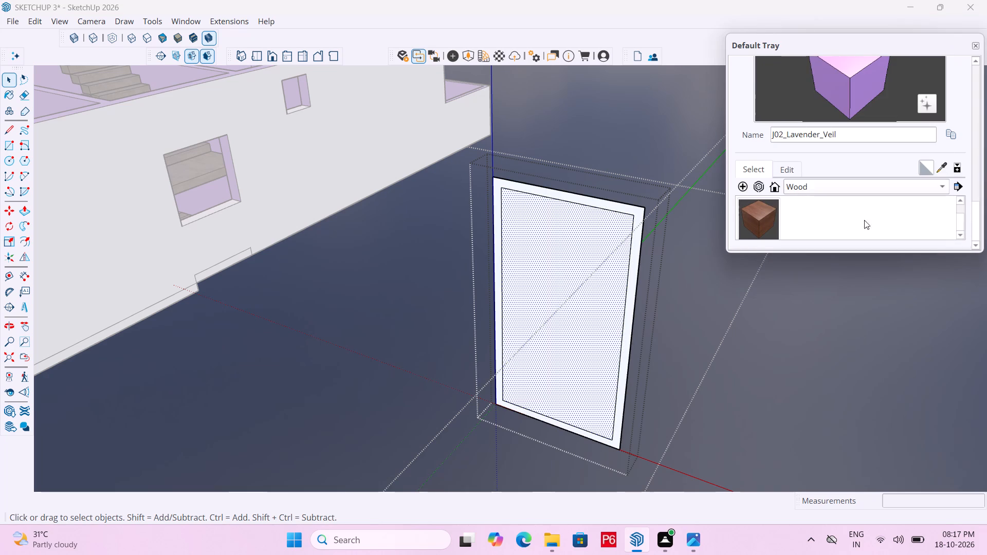
{"action": "left_click", "coordinate": [763, 223]}
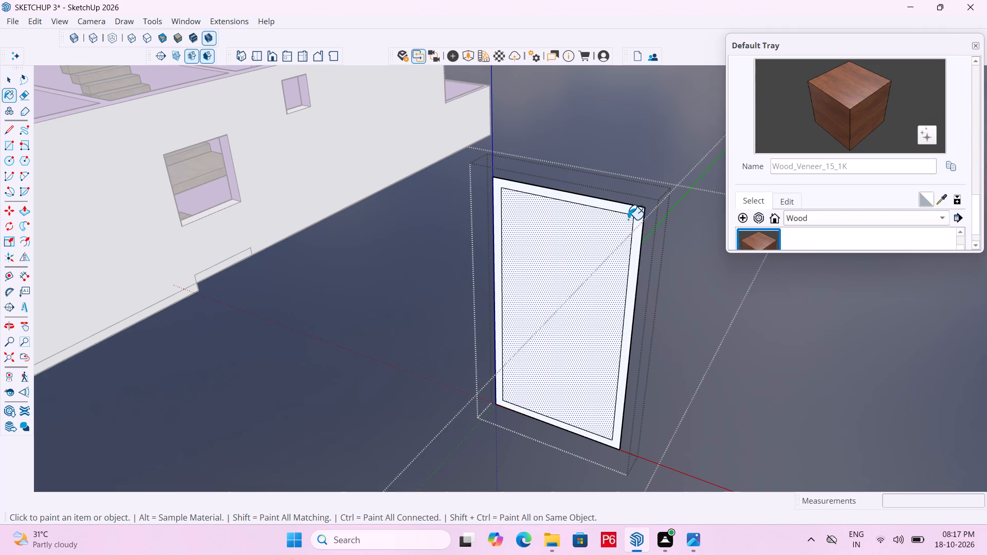
{"action": "double_click", "coordinate": [637, 214]}
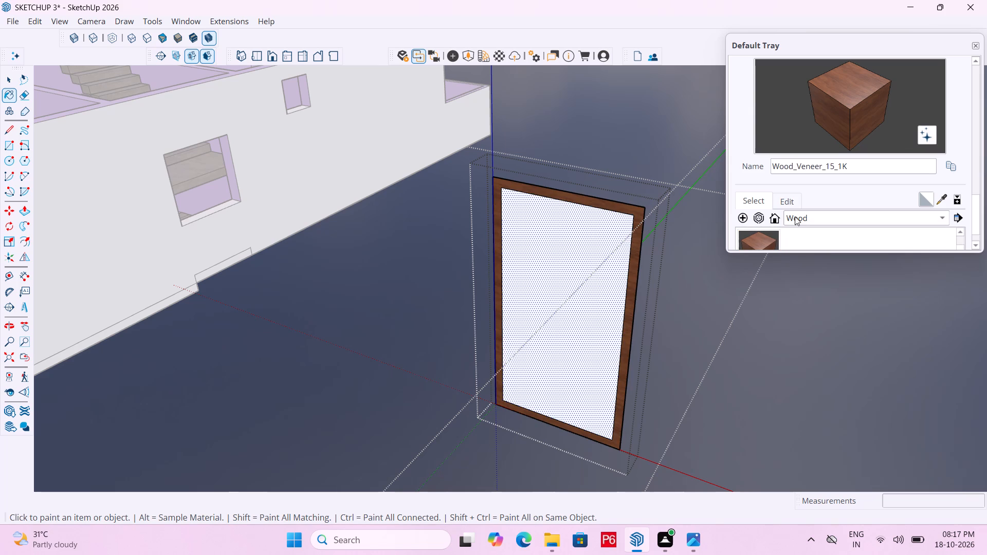
Paint the panel's inner face inside the border with the Plywood_01_1K wood material.
{"action": "scroll", "coordinate": [838, 227], "scroll_direction": "down", "scroll_amount": 2}
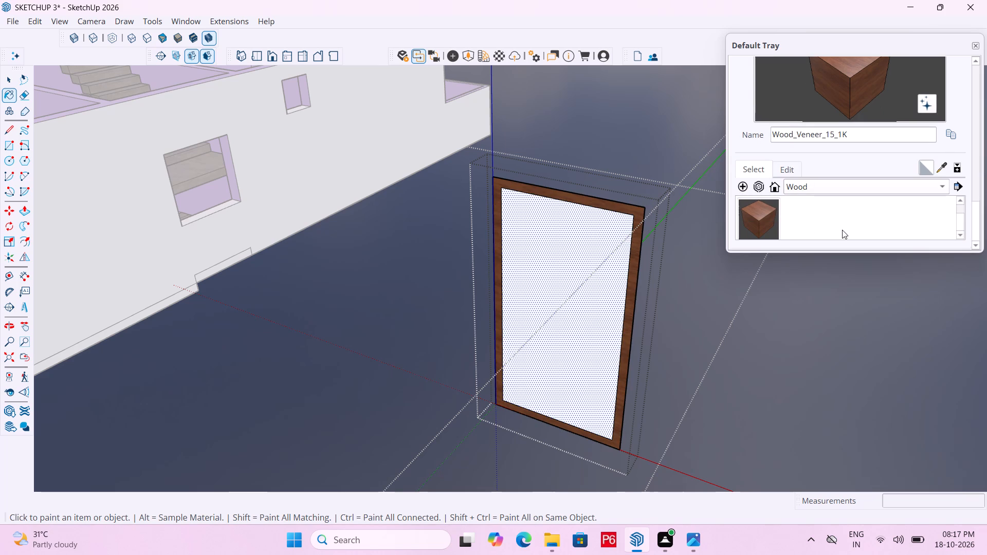
{"action": "scroll", "coordinate": [842, 230], "scroll_direction": "up", "scroll_amount": 1}
{"action": "left_click", "coordinate": [759, 214]}
{"action": "left_click", "coordinate": [520, 242]}
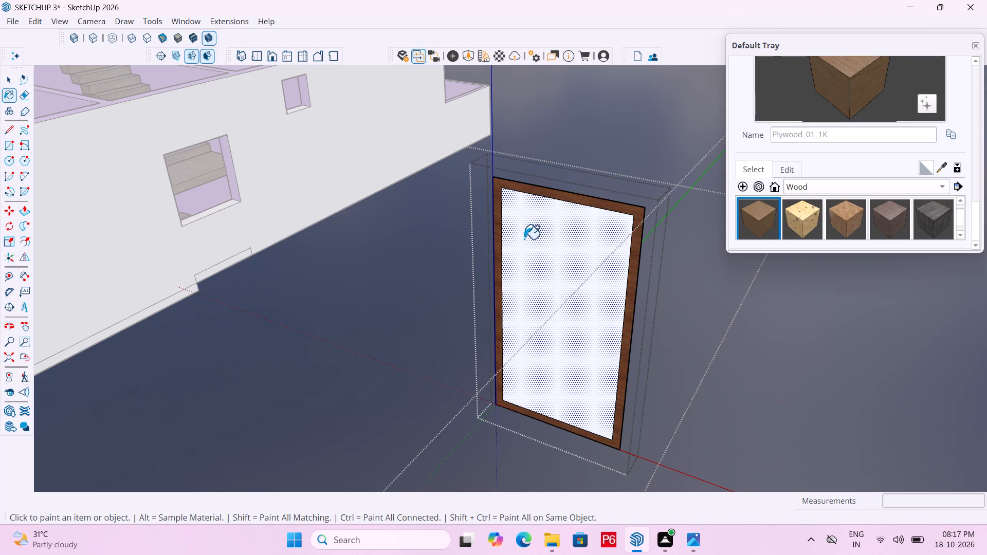
Save the model with the newly painted panel.
{"action": "key", "text": "ctrl+s"}
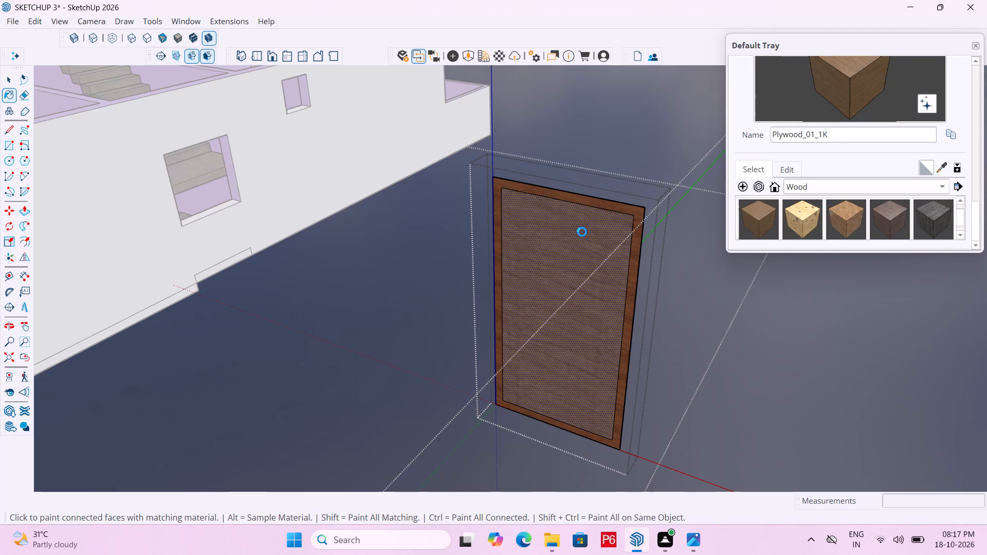
{"action": "key", "text": "ctrl+s"}
{"action": "key", "text": "ctrl+s"}
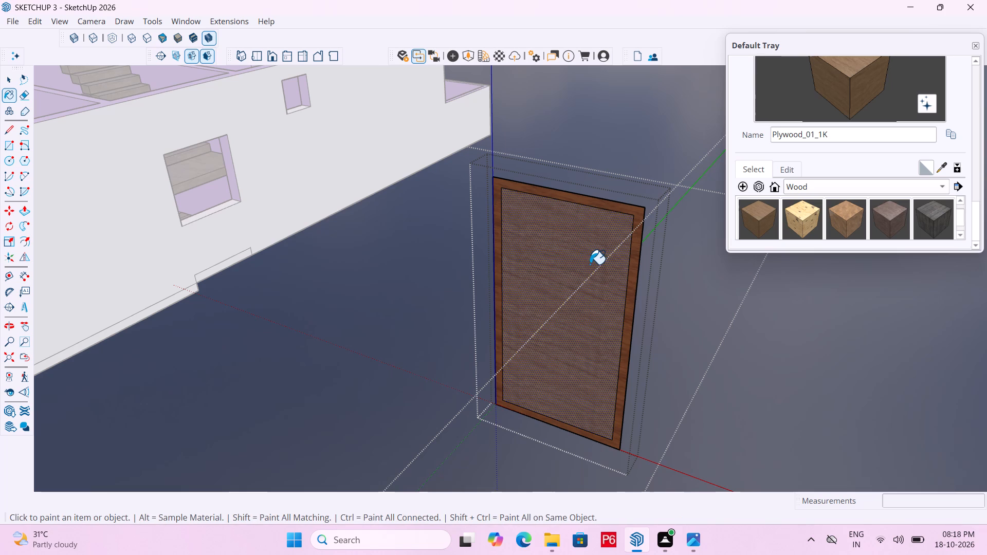
{"action": "middle_click_drag", "start_coordinate": [564, 288], "coordinate": [617, 283]}
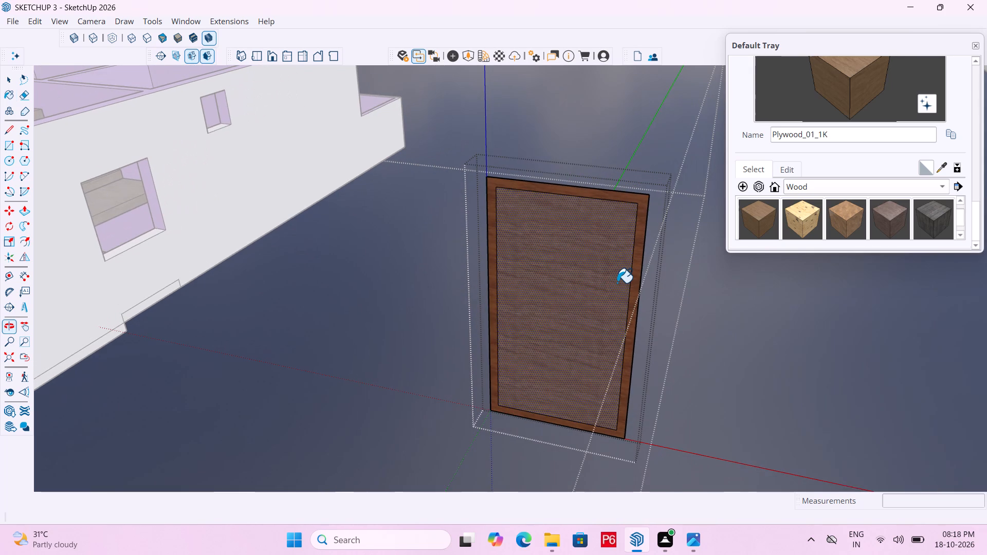
{"action": "key", "text": "ctrl+s"}
{"action": "key", "text": "ctrl+s"}
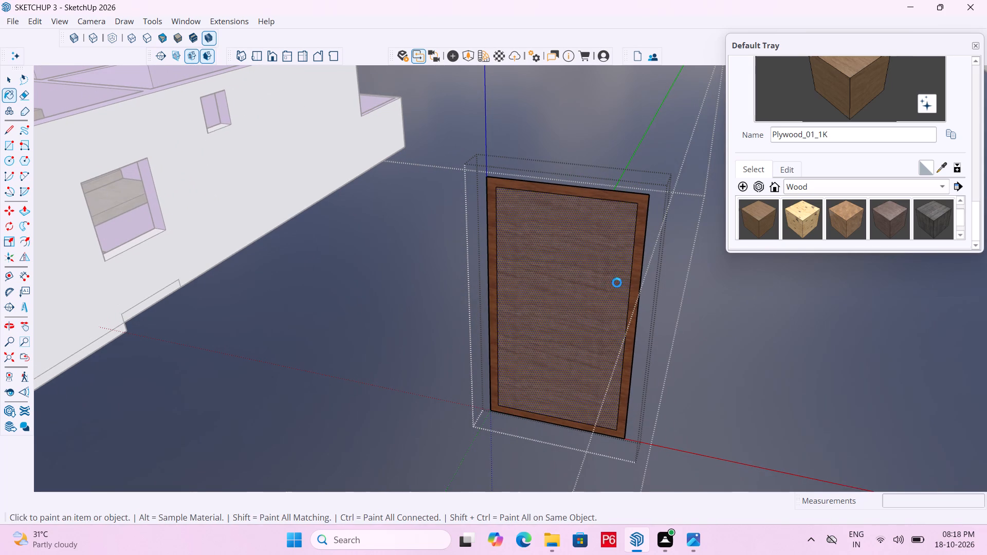
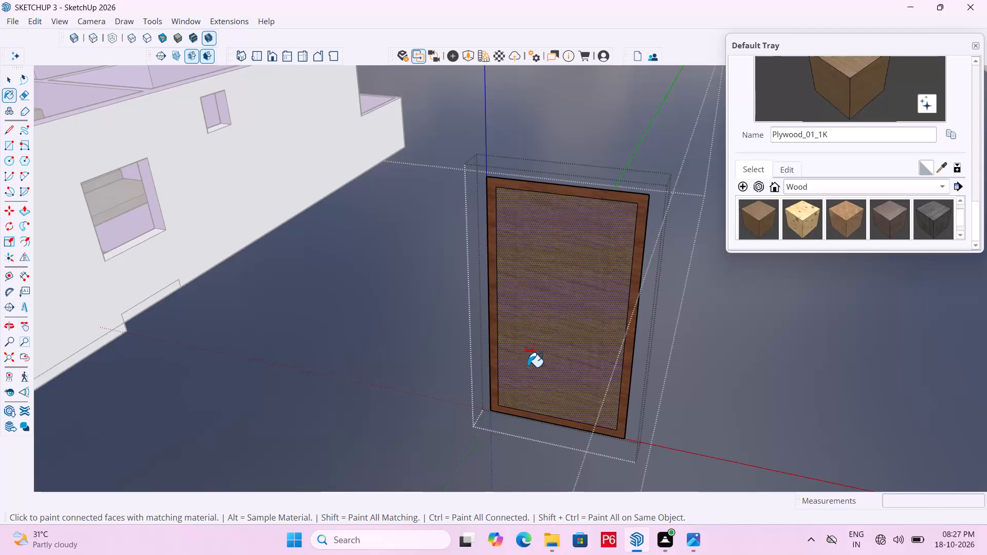
Save the model again with the door panel's veneer border and plywood inner face in place.
{"action": "key", "text": "ctrl+s"}
{"action": "key", "text": "ctrl+s"}
{"action": "key", "text": "ctrl+s"}
{"action": "key", "text": "ctrl+s"}
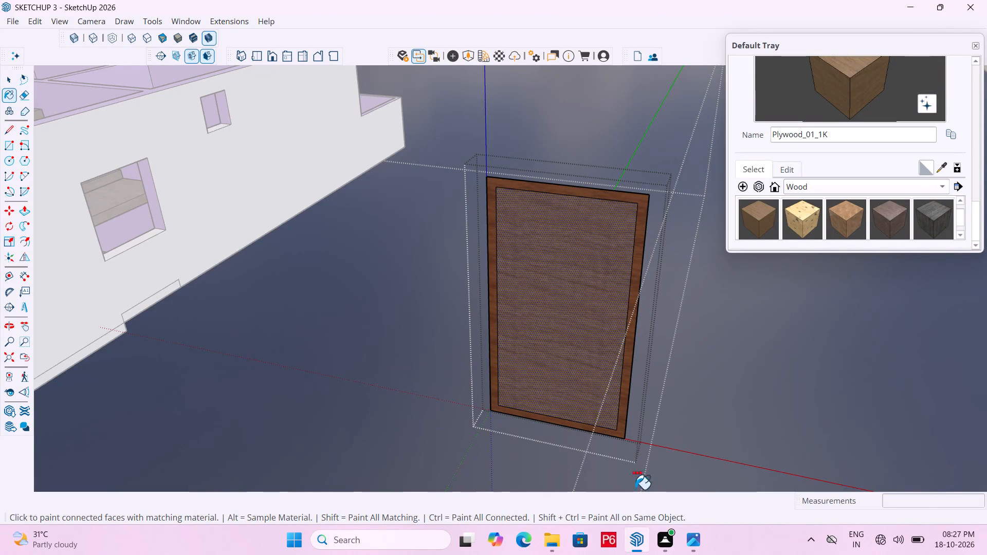
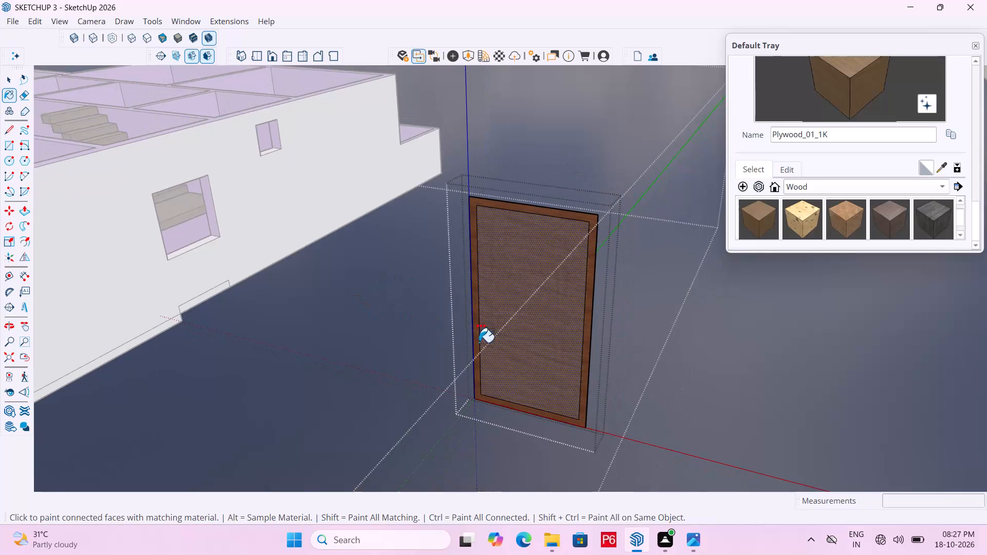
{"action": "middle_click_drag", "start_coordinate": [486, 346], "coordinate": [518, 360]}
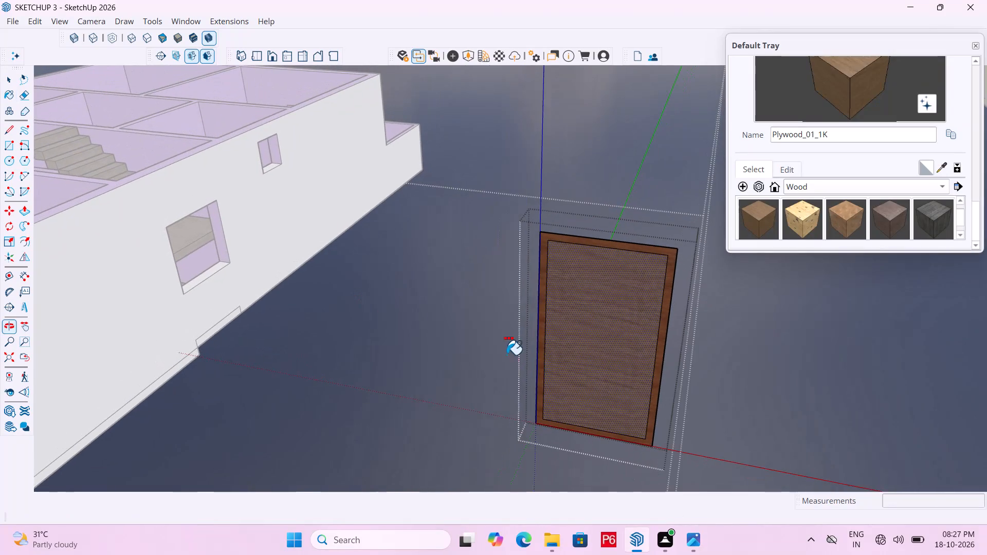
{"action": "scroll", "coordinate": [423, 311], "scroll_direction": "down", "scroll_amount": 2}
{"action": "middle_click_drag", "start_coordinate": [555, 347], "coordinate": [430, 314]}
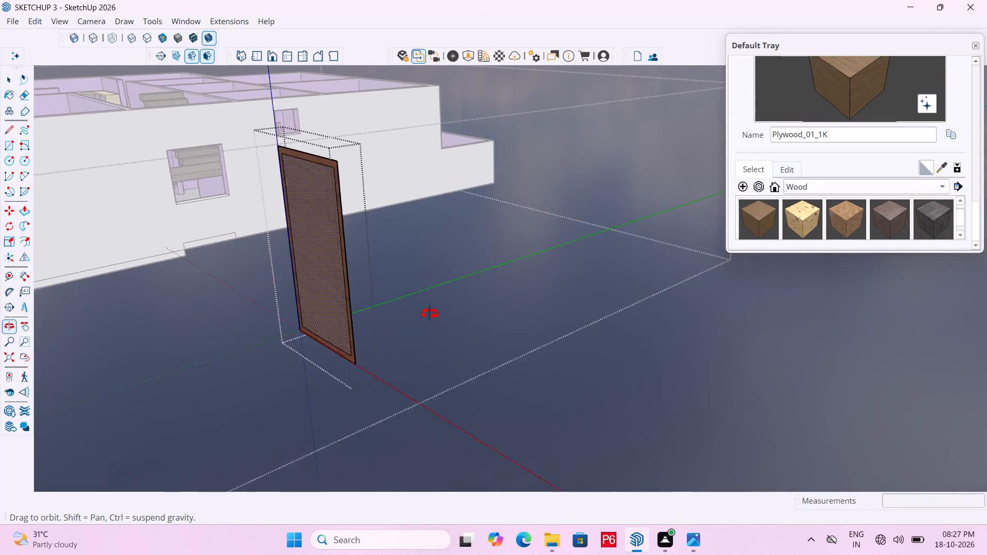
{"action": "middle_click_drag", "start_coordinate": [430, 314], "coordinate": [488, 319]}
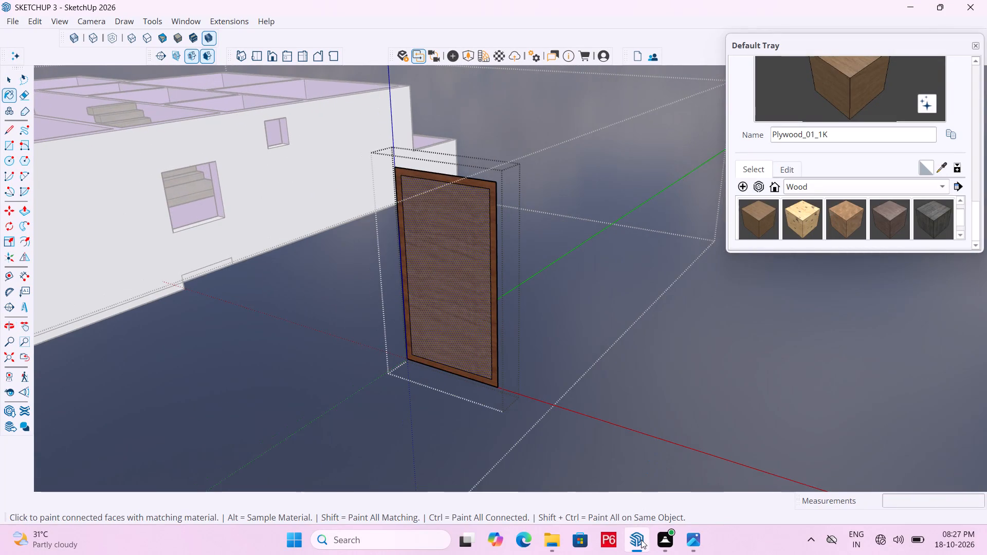
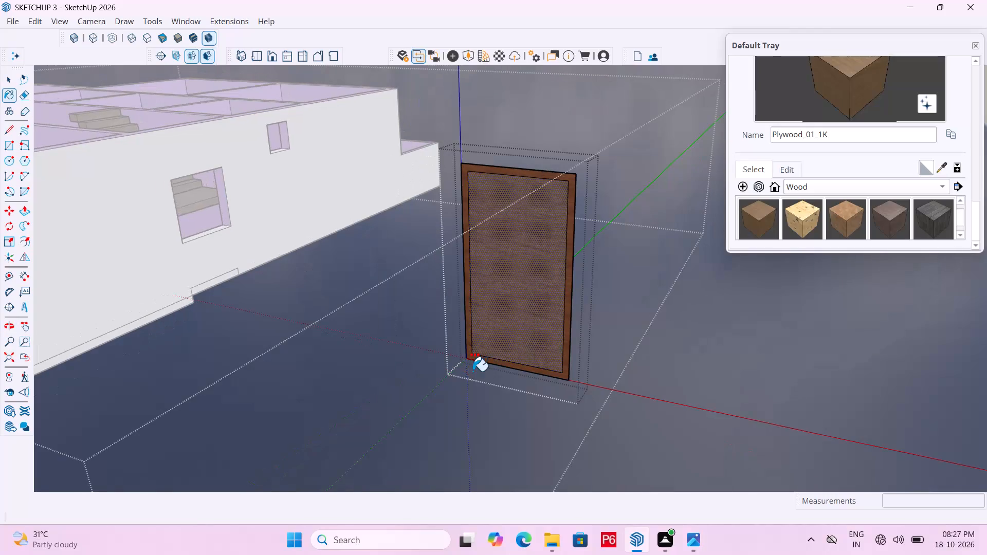
Save the model with the door's wood-framed border and plywood inner face in place.
{"action": "middle_click_drag", "start_coordinate": [491, 280], "coordinate": [516, 296]}
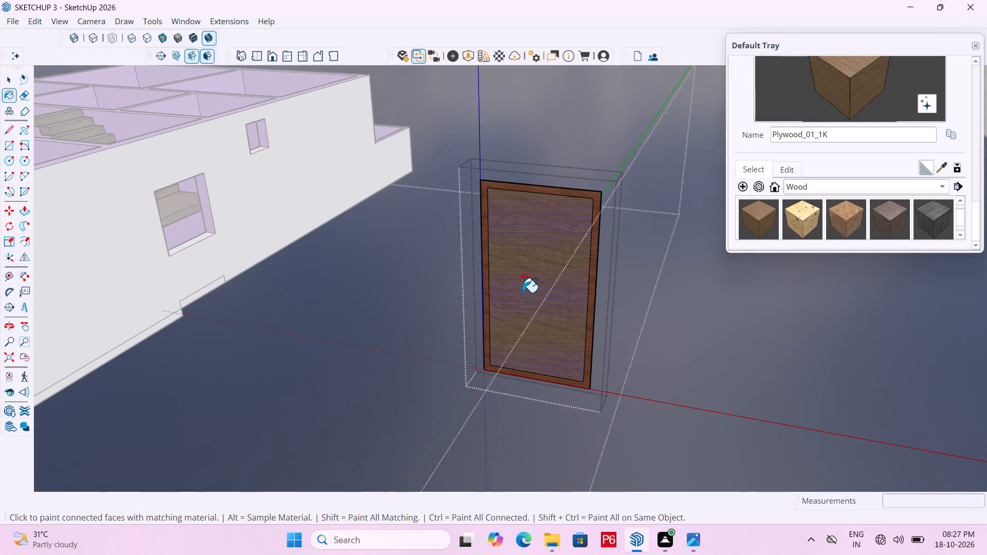
{"action": "scroll", "coordinate": [539, 184], "scroll_direction": "up", "scroll_amount": 4}
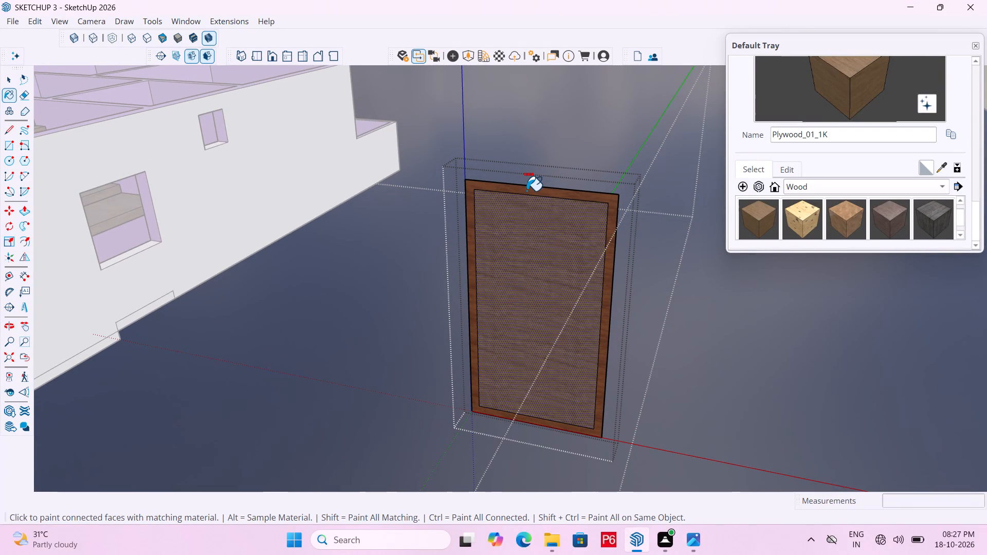
{"action": "key", "text": "ctrl+s"}
{"action": "key", "text": "ctrl+s"}
{"action": "key", "text": "ctrl+s"}
{"action": "key", "text": "ctrl+s"}
{"action": "key", "text": "ctrl+s"}
{"action": "key", "text": "ctrl+s"}
{"action": "key", "text": "ctrl+s"}
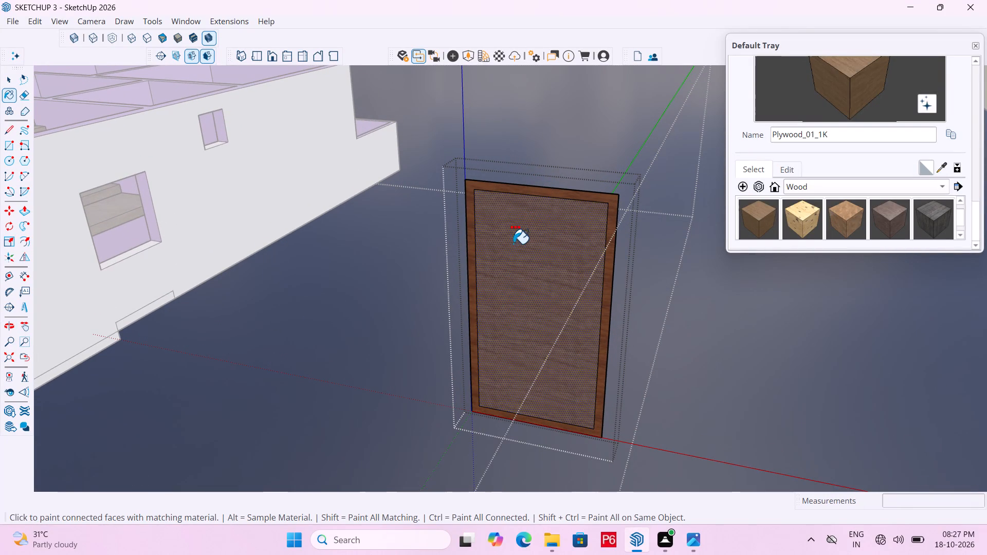
{"action": "key", "text": "ctrl+s"}
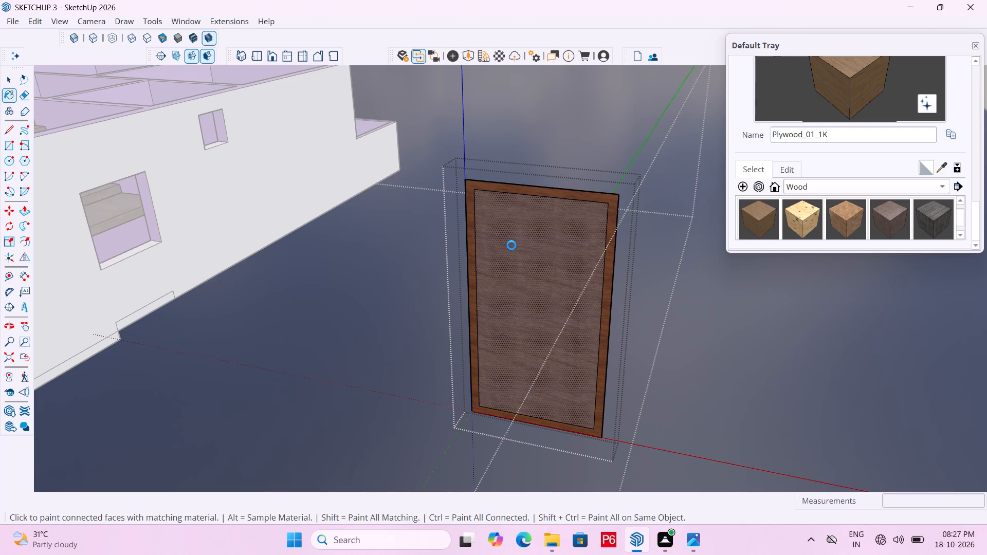
Exit editing of the door panel group and select the whole door beside the house.
{"action": "scroll", "coordinate": [473, 228], "scroll_direction": "down", "scroll_amount": 9}
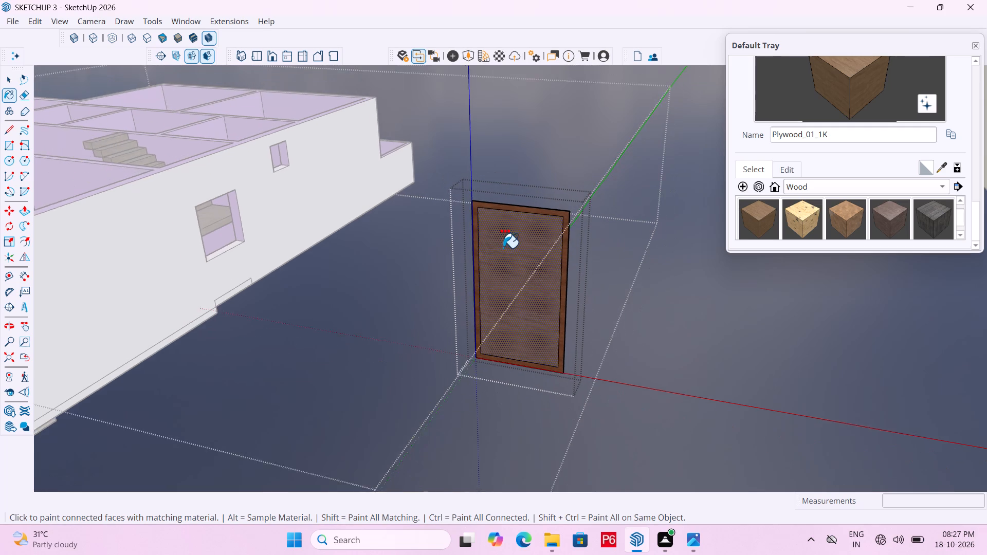
{"action": "scroll", "coordinate": [503, 248], "scroll_direction": "down", "scroll_amount": 1}
{"action": "middle_click_drag", "start_coordinate": [520, 257], "coordinate": [514, 252]}
{"action": "key", "text": "space"}
{"action": "left_click", "coordinate": [687, 310]}
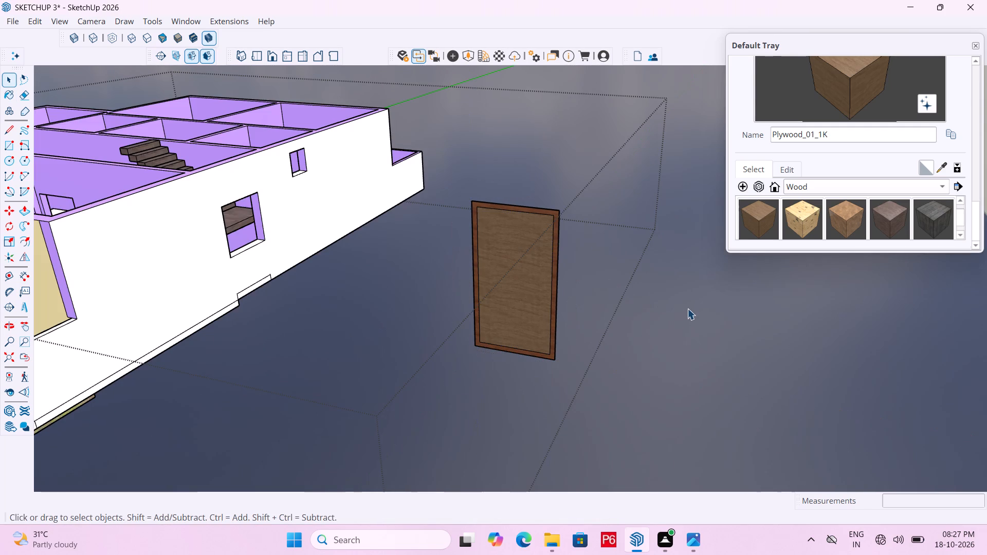
{"action": "left_click", "coordinate": [510, 263]}
{"action": "middle_click_drag", "start_coordinate": [536, 253], "coordinate": [501, 239]}
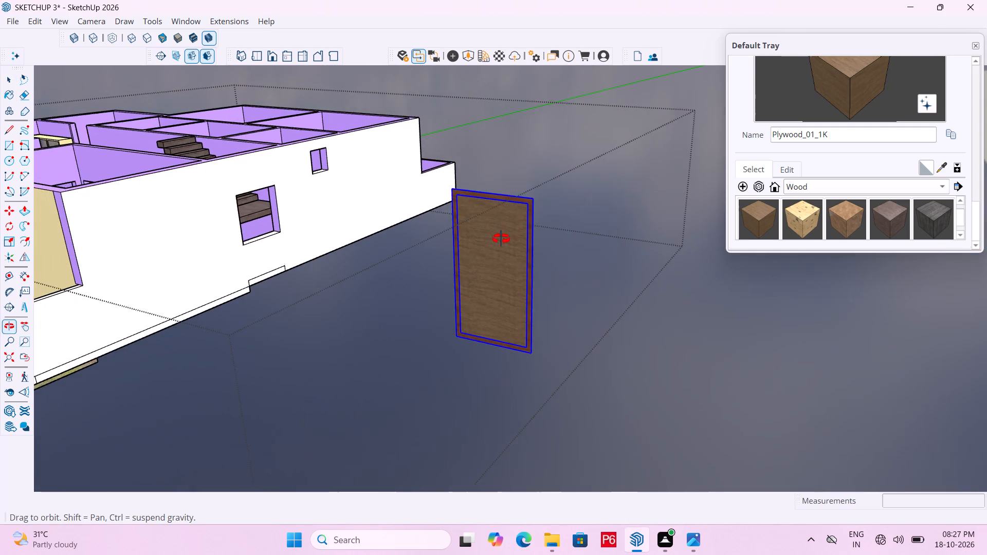
{"action": "middle_click_drag", "start_coordinate": [501, 239], "coordinate": [532, 247]}
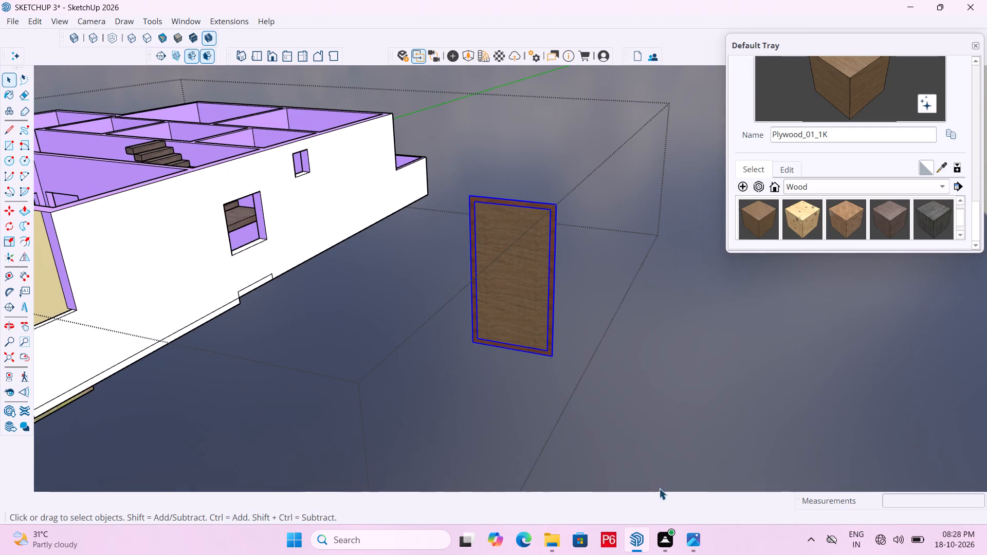
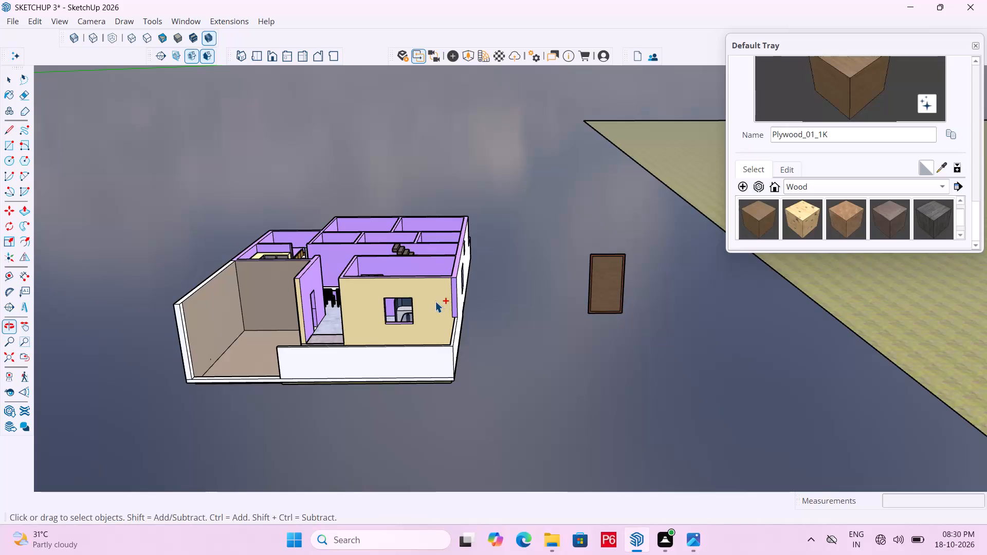
Save the model.
{"action": "key", "text": "ctrl+s"}
{"action": "key", "text": "ctrl+s"}
Measure the width of the house's entrance opening along the floor edge at the top step.
{"action": "middle_click_drag", "start_coordinate": [291, 302], "coordinate": [295, 303]}
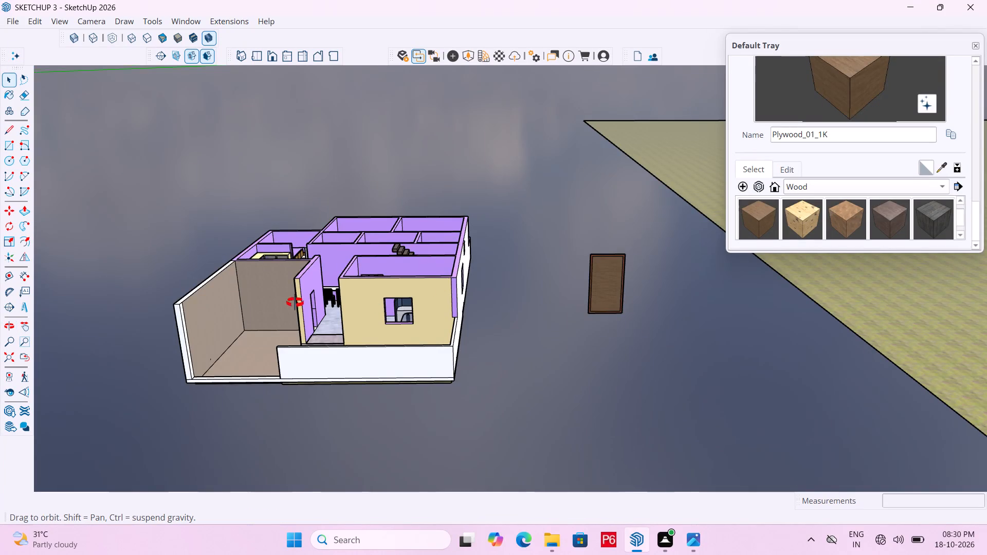
{"action": "middle_click_drag", "start_coordinate": [295, 303], "coordinate": [451, 361]}
{"action": "scroll", "coordinate": [387, 417], "scroll_direction": "up", "scroll_amount": 7}
{"action": "middle_click_drag", "start_coordinate": [423, 391], "coordinate": [340, 442]}
{"action": "scroll", "coordinate": [340, 442], "scroll_direction": "up", "scroll_amount": 5}
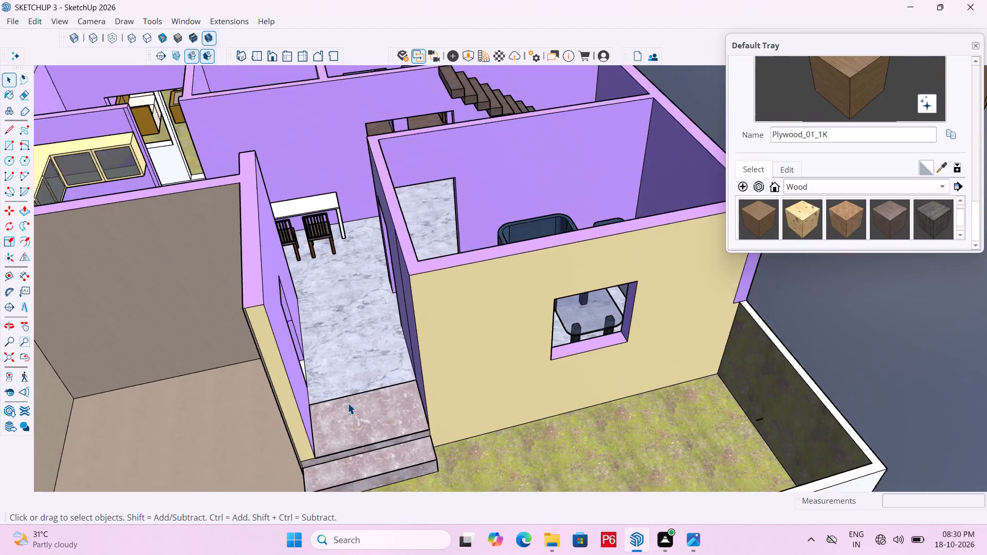
{"action": "scroll", "coordinate": [348, 403], "scroll_direction": "up", "scroll_amount": 2}
{"action": "left_click", "coordinate": [22, 275]}
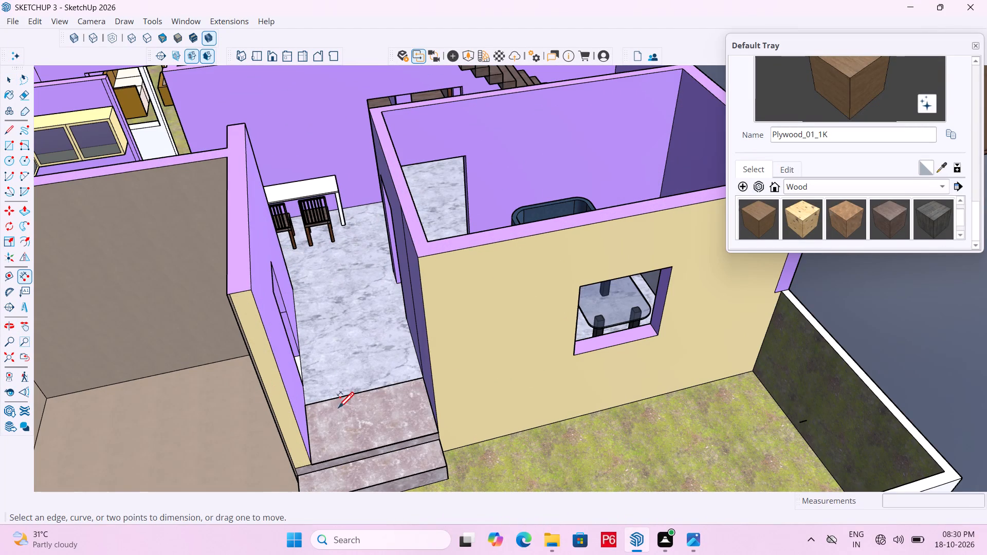
{"action": "left_click", "coordinate": [305, 410]}
{"action": "left_click", "coordinate": [422, 377]}
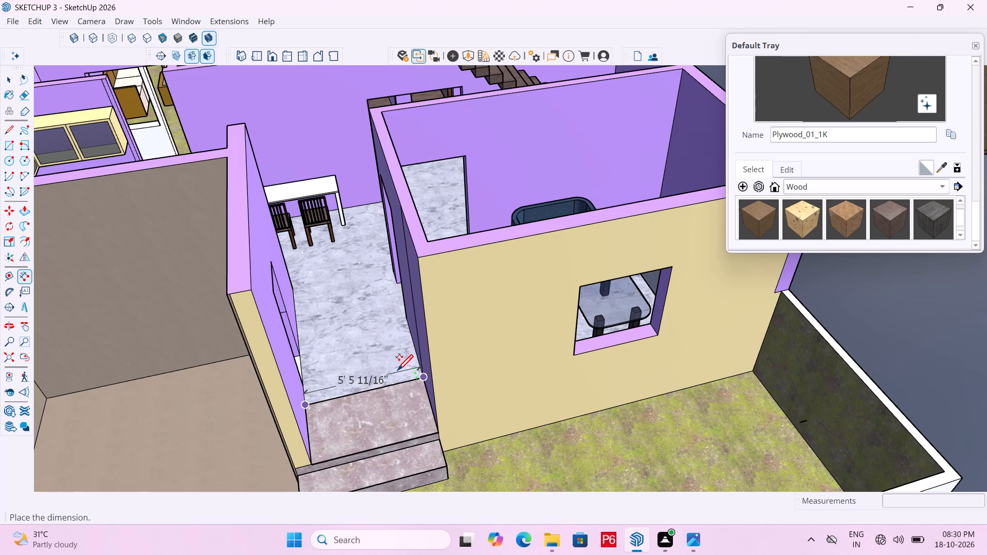
{"action": "key", "text": "Escape"}
Apply the Plywood_01_1K material to the outer group that contains the house walls and the separate door.
{"action": "scroll", "coordinate": [338, 365], "scroll_direction": "down", "scroll_amount": 8}
{"action": "scroll", "coordinate": [218, 321], "scroll_direction": "down", "scroll_amount": 7}
{"action": "scroll", "coordinate": [326, 329], "scroll_direction": "down", "scroll_amount": 5}
{"action": "middle_click_drag", "start_coordinate": [521, 334], "coordinate": [521, 334]}
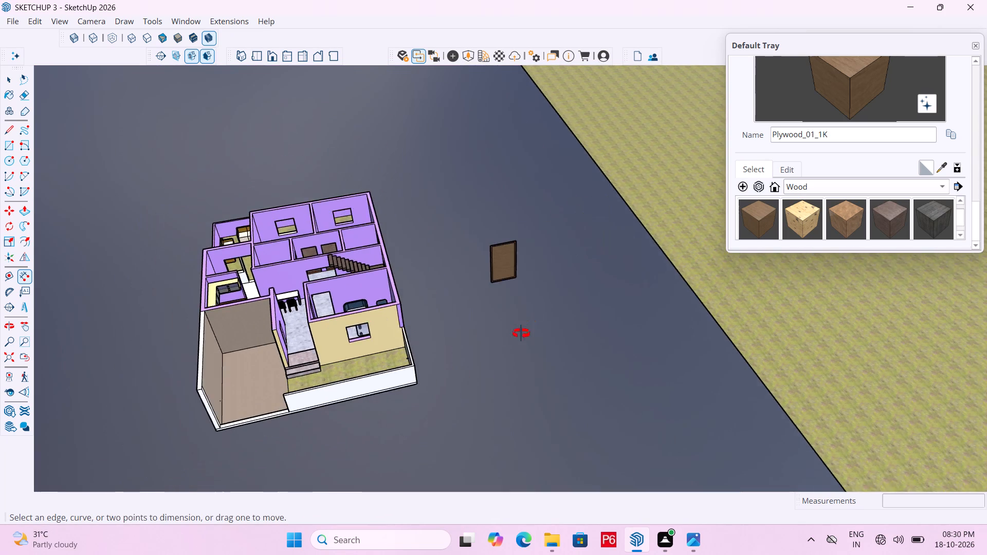
{"action": "middle_click_drag", "start_coordinate": [521, 334], "coordinate": [491, 231]}
{"action": "scroll", "coordinate": [502, 218], "scroll_direction": "up", "scroll_amount": 8}
{"action": "scroll", "coordinate": [501, 236], "scroll_direction": "down", "scroll_amount": 4}
{"action": "middle_click_drag", "start_coordinate": [498, 282], "coordinate": [511, 299]}
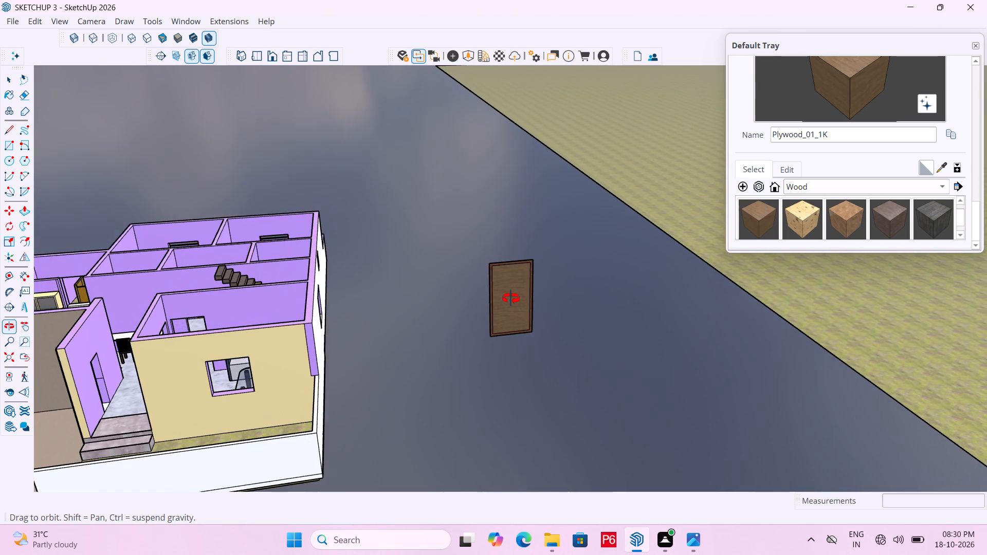
{"action": "middle_click_drag", "start_coordinate": [511, 299], "coordinate": [491, 304]}
{"action": "scroll", "coordinate": [491, 301], "scroll_direction": "up", "scroll_amount": 4}
{"action": "middle_click_drag", "start_coordinate": [497, 290], "coordinate": [497, 275]}
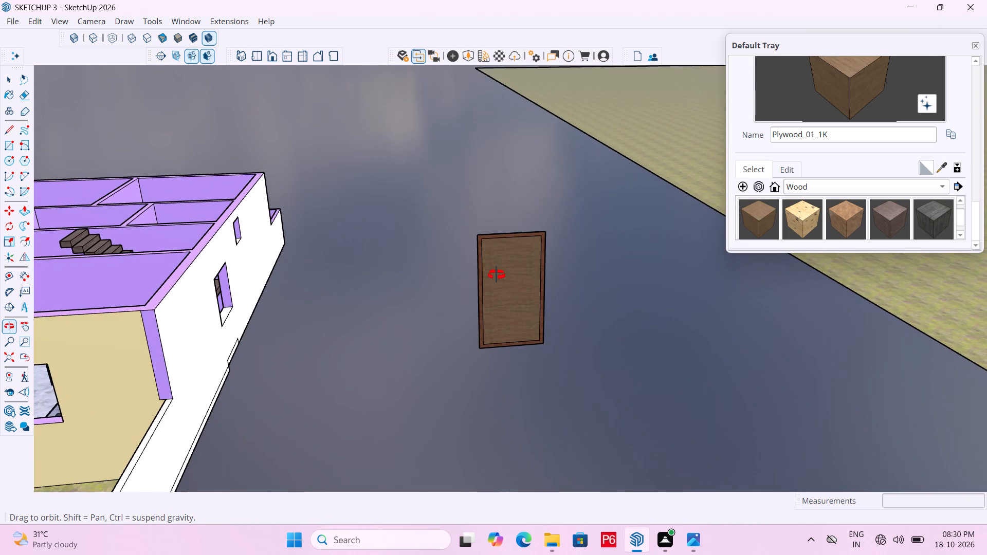
{"action": "middle_click_drag", "start_coordinate": [497, 275], "coordinate": [491, 281]}
{"action": "scroll", "coordinate": [808, 214], "scroll_direction": "down", "scroll_amount": 3}
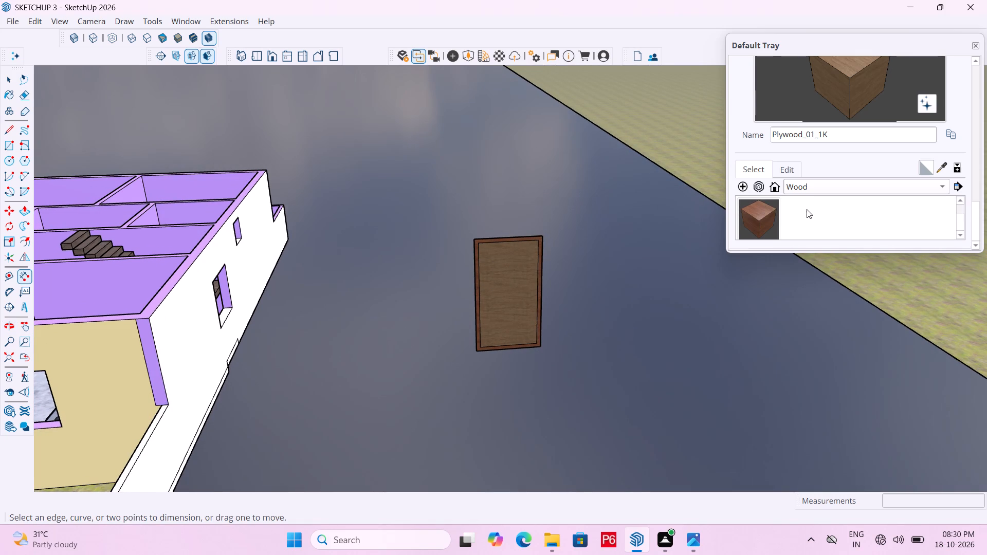
{"action": "scroll", "coordinate": [822, 217], "scroll_direction": "up", "scroll_amount": 2}
{"action": "left_click", "coordinate": [767, 215]}
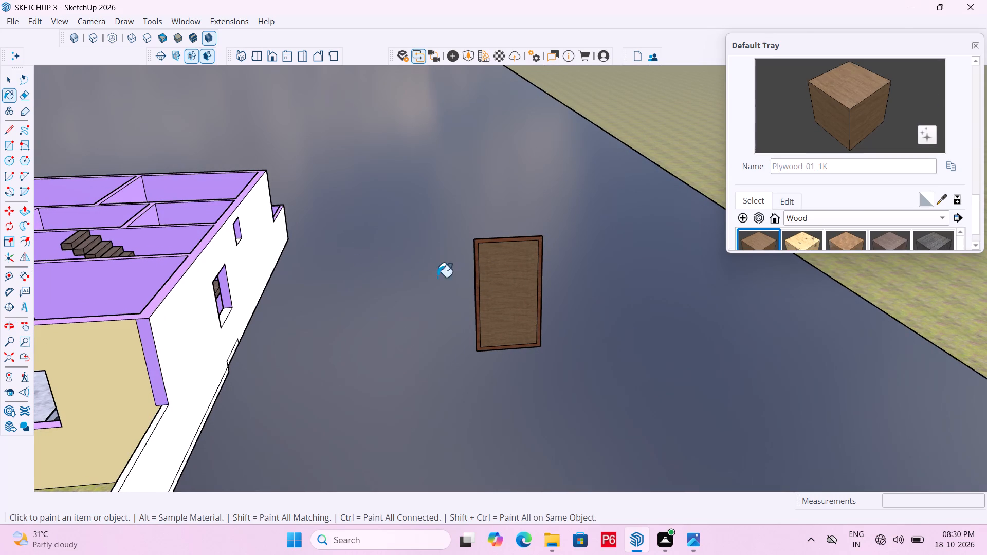
{"action": "double_click", "coordinate": [490, 276]}
Open the outer group, select the door group, and apply the Wood_Veneer_15_1K material to it.
{"action": "key", "text": "space"}
{"action": "double_click", "coordinate": [516, 265]}
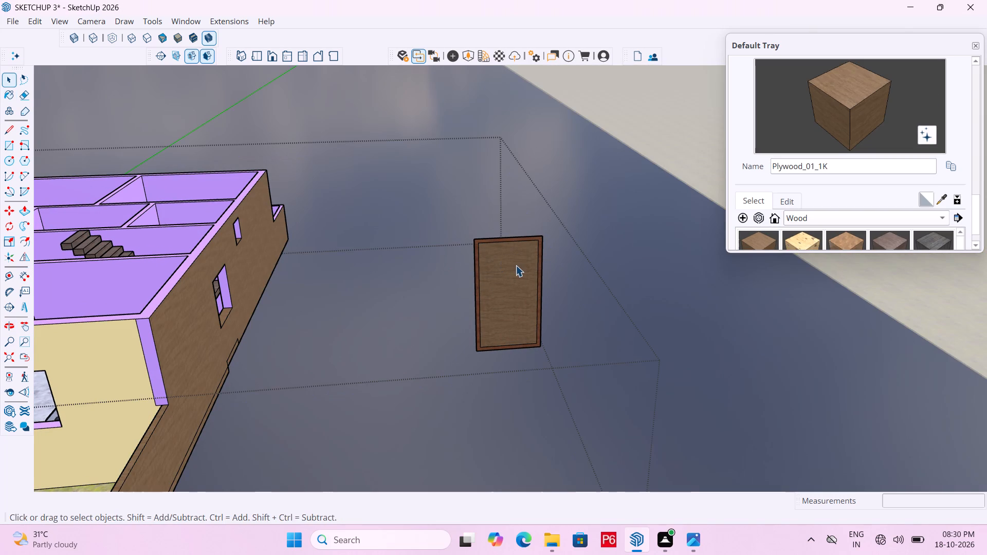
{"action": "left_click", "coordinate": [511, 263]}
{"action": "scroll", "coordinate": [859, 216], "scroll_direction": "down", "scroll_amount": 6}
{"action": "left_click", "coordinate": [759, 221]}
{"action": "left_click", "coordinate": [496, 261]}
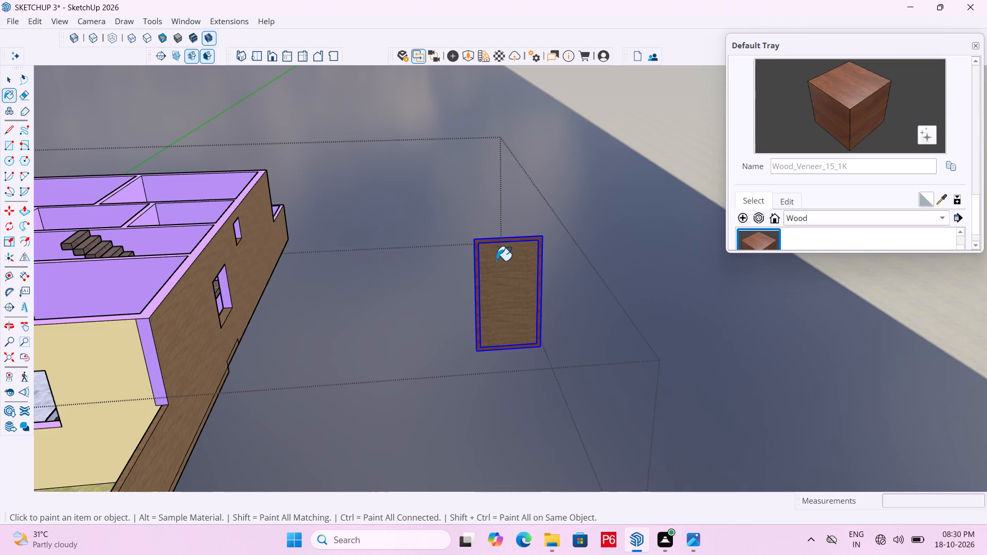
{"action": "scroll", "coordinate": [515, 253], "scroll_direction": "up", "scroll_amount": 6}
{"action": "left_click", "coordinate": [438, 267]}
{"action": "left_click", "coordinate": [436, 254]}
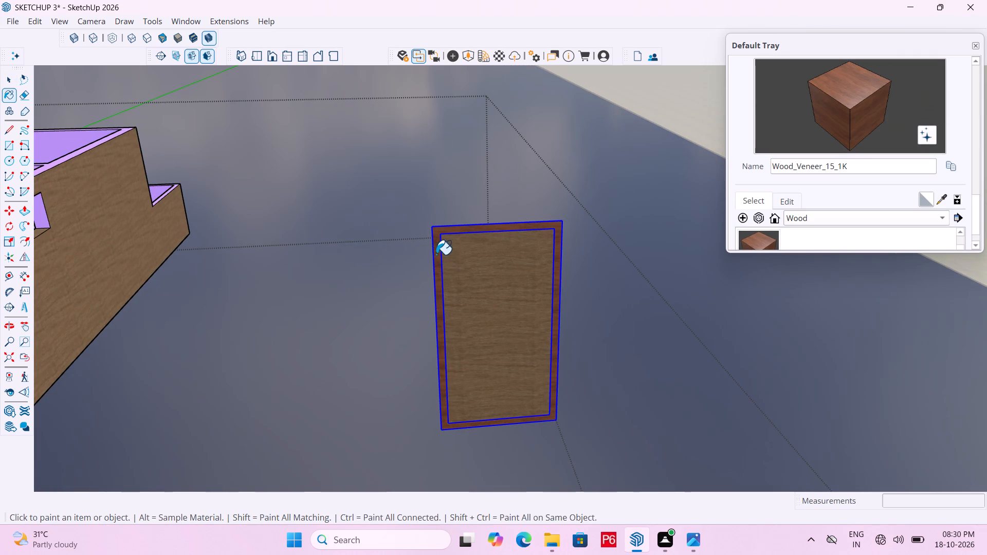
{"action": "scroll", "coordinate": [462, 238], "scroll_direction": "up", "scroll_amount": 5}
{"action": "left_click", "coordinate": [449, 243]}
{"action": "left_click", "coordinate": [466, 223]}
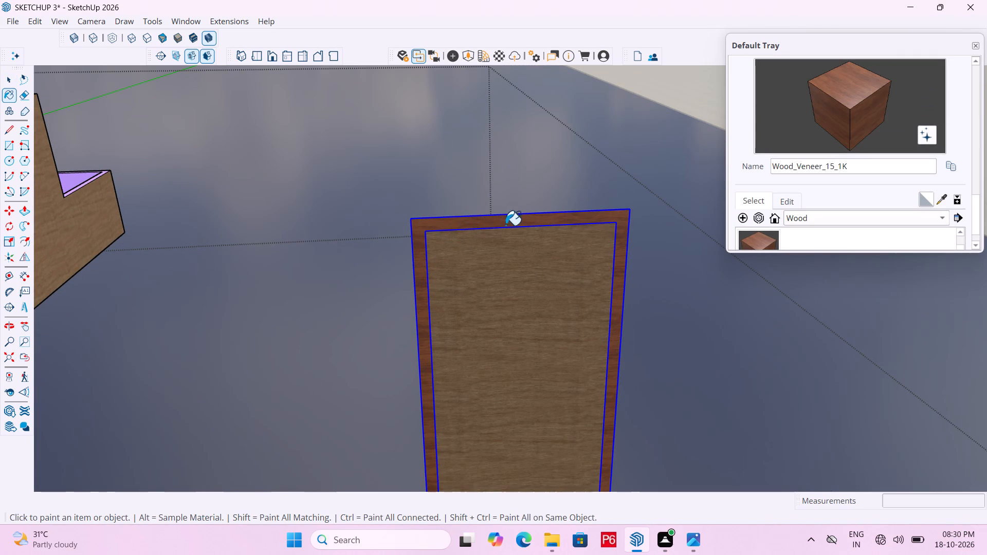
Open the door group and paint its border and inner face with Wood_Veneer_15_1K.
{"action": "key", "text": "space"}
{"action": "double_click", "coordinate": [541, 219]}
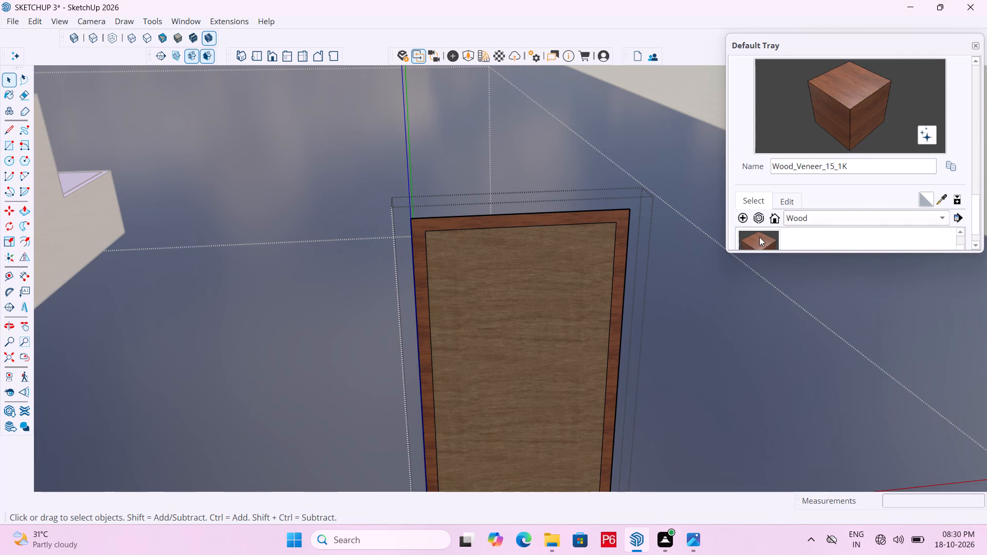
{"action": "left_click", "coordinate": [759, 237]}
{"action": "left_click", "coordinate": [601, 217]}
{"action": "left_click", "coordinate": [577, 235]}
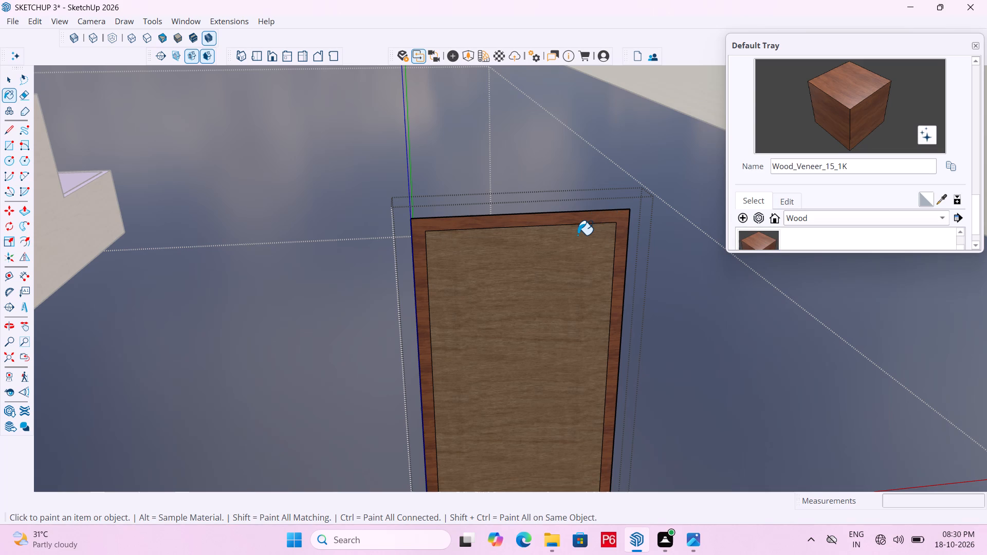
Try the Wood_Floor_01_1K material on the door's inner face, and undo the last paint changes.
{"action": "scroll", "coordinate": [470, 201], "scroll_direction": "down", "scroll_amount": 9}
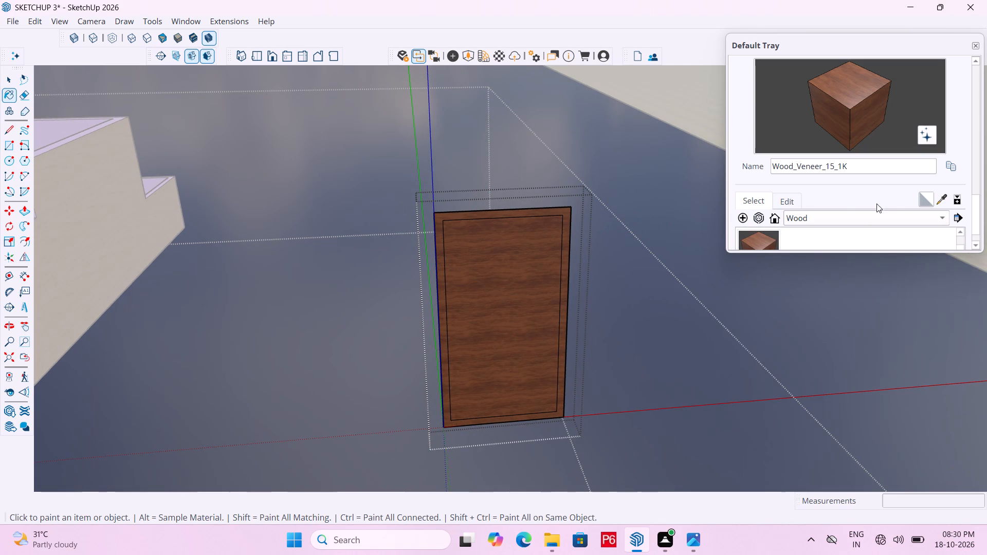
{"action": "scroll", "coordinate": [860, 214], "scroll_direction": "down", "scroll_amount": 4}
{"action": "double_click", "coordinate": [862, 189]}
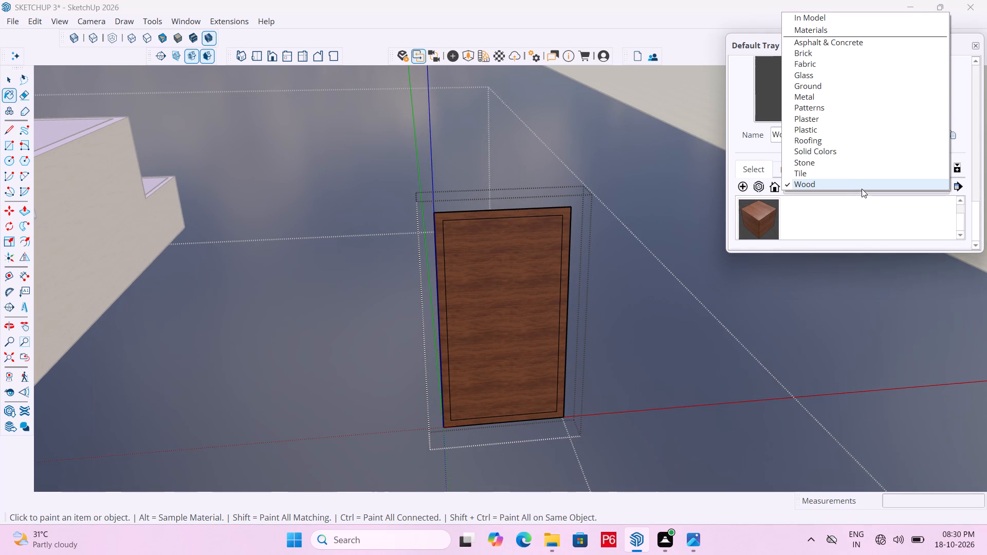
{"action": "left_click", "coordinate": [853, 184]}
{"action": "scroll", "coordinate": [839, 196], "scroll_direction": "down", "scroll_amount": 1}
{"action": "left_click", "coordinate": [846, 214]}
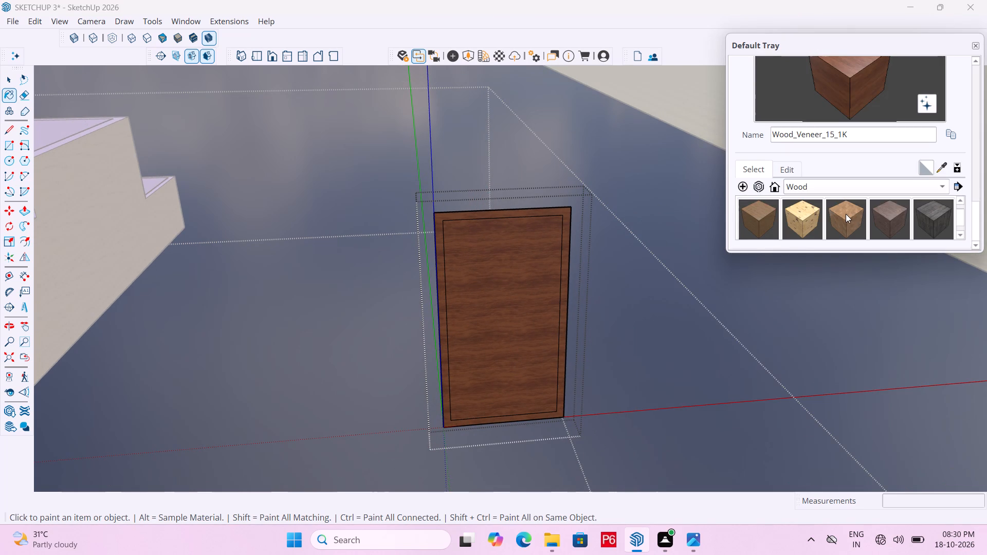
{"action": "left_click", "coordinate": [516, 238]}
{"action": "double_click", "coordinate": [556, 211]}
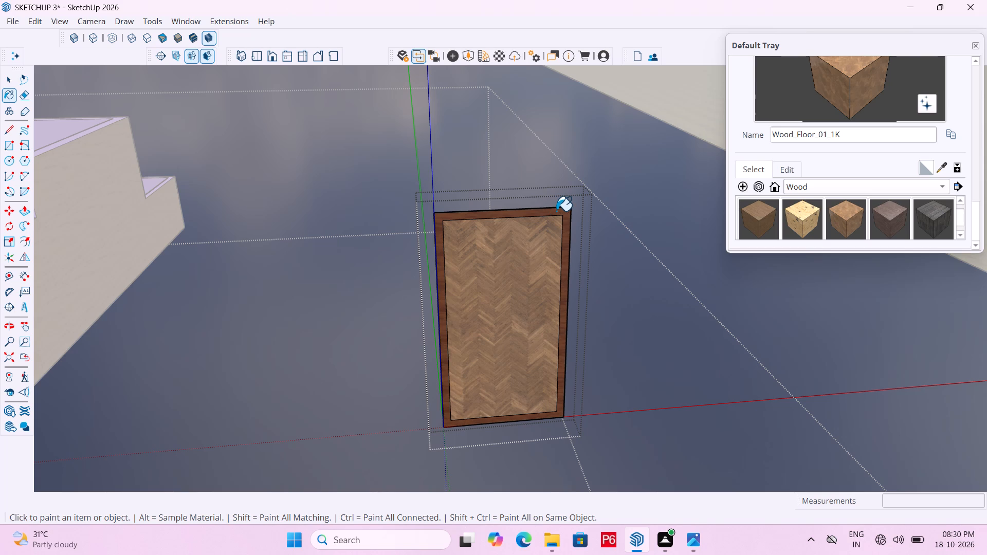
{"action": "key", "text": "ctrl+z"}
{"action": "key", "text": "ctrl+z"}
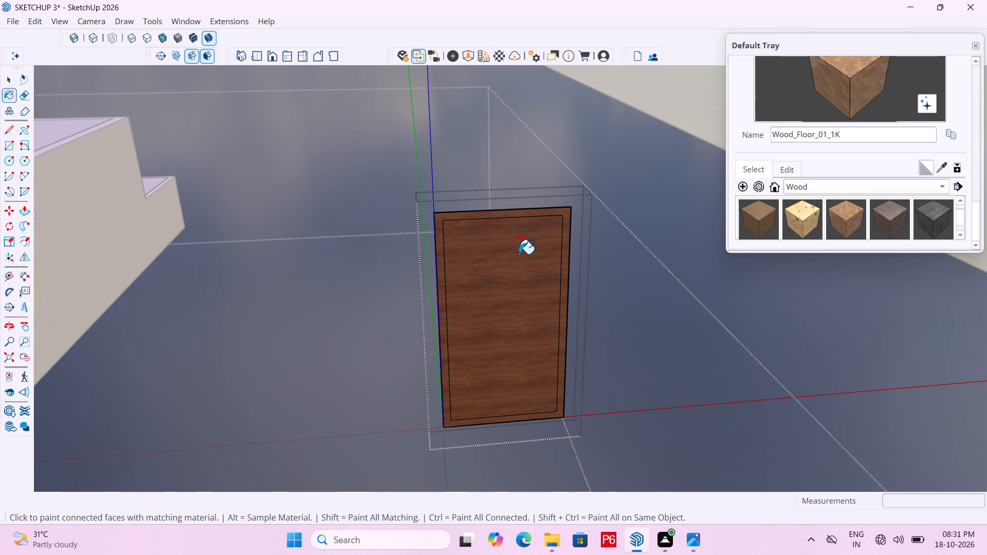
Draw a vertical line on the door's inner face, set in from the border on the side nearest the house.
{"action": "key", "text": "l"}
{"action": "left_click", "coordinate": [463, 257]}
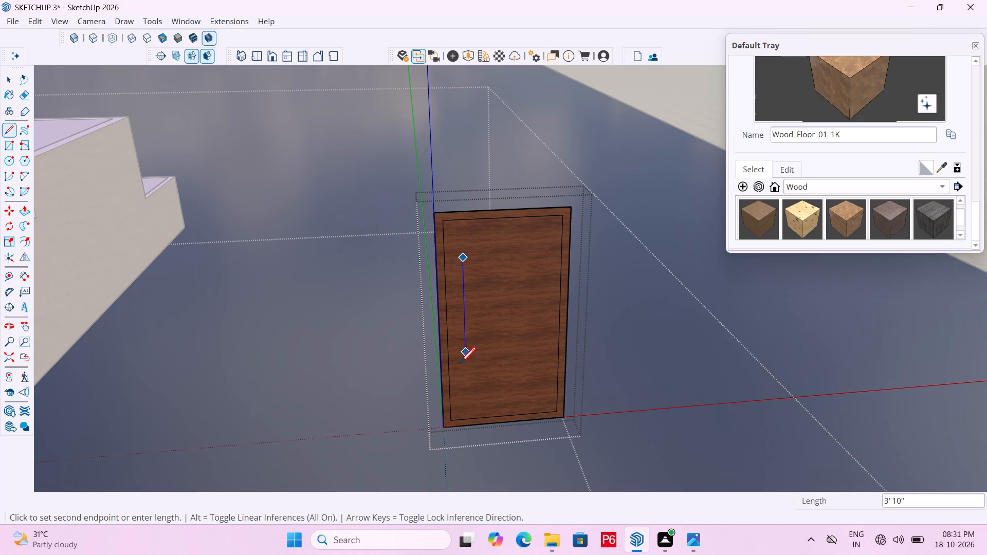
{"action": "left_click", "coordinate": [467, 370]}
{"action": "key", "text": "space"}
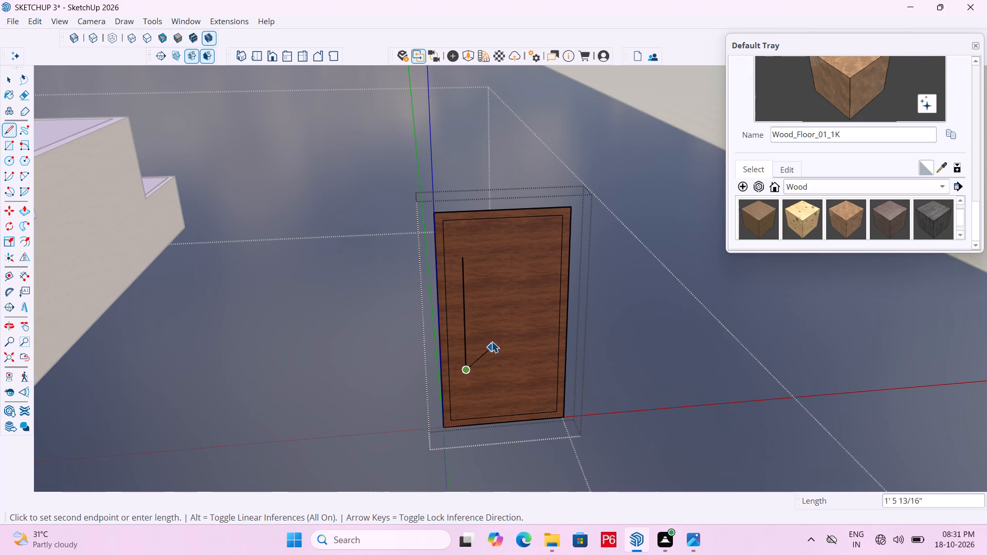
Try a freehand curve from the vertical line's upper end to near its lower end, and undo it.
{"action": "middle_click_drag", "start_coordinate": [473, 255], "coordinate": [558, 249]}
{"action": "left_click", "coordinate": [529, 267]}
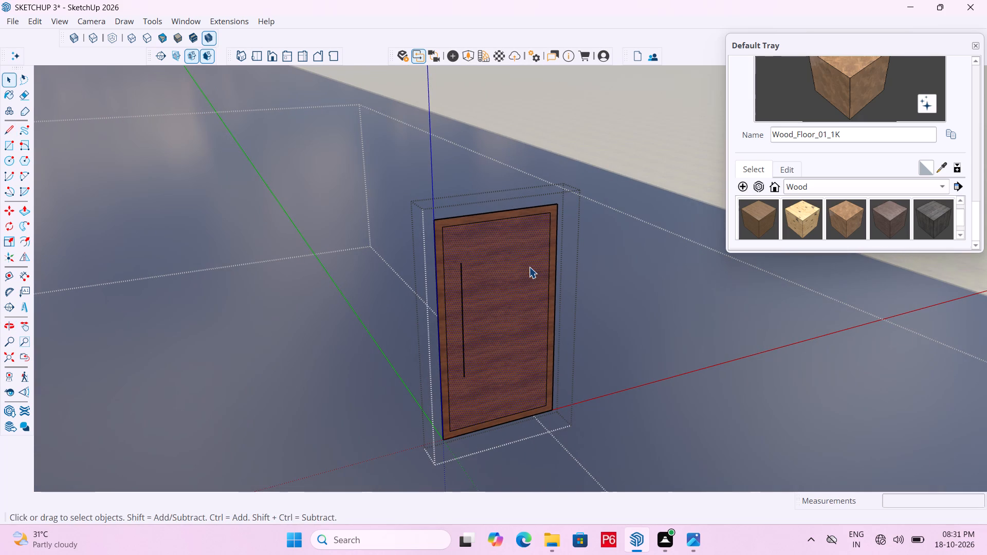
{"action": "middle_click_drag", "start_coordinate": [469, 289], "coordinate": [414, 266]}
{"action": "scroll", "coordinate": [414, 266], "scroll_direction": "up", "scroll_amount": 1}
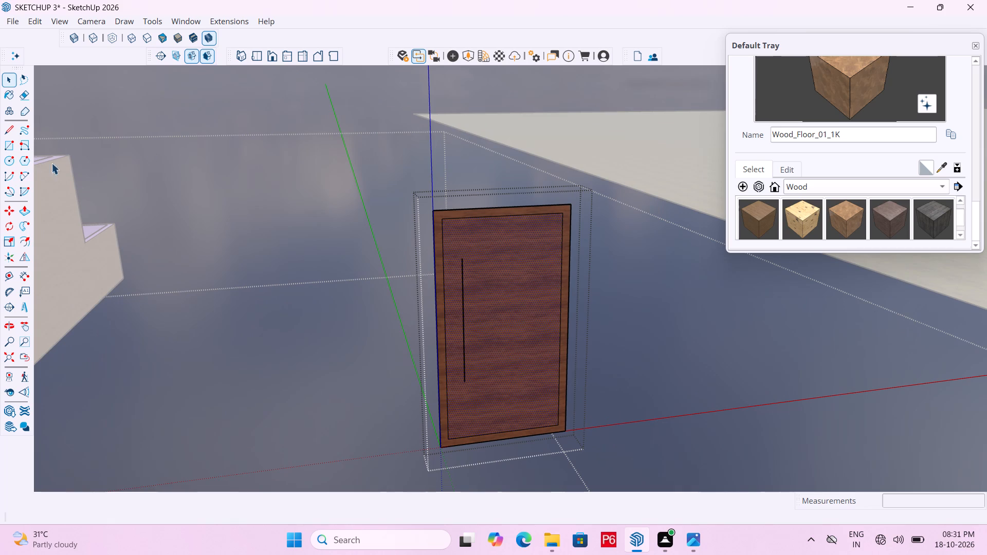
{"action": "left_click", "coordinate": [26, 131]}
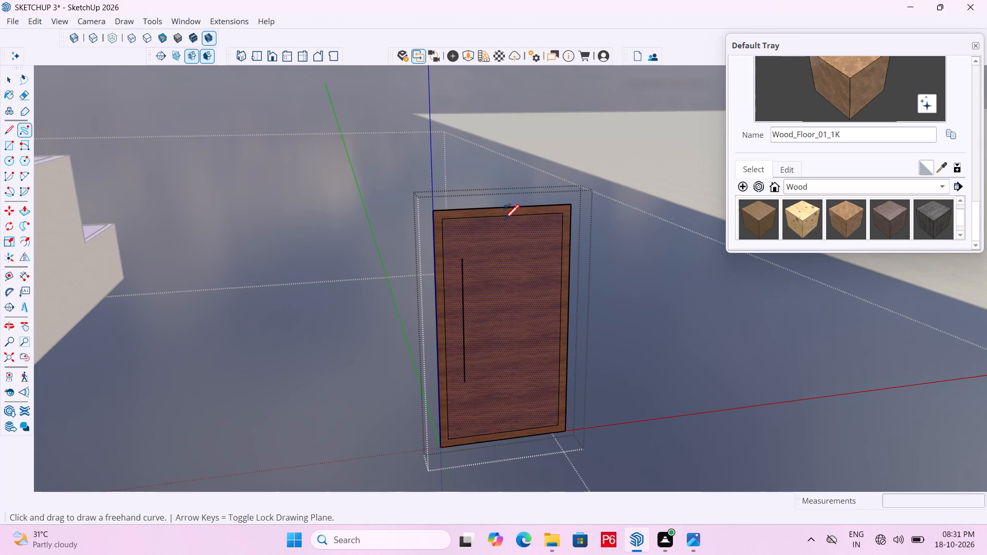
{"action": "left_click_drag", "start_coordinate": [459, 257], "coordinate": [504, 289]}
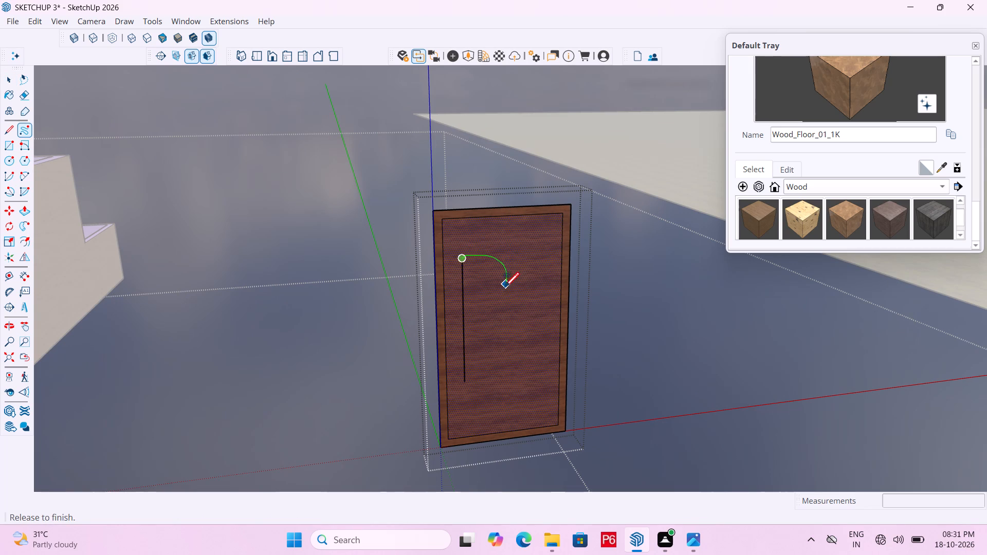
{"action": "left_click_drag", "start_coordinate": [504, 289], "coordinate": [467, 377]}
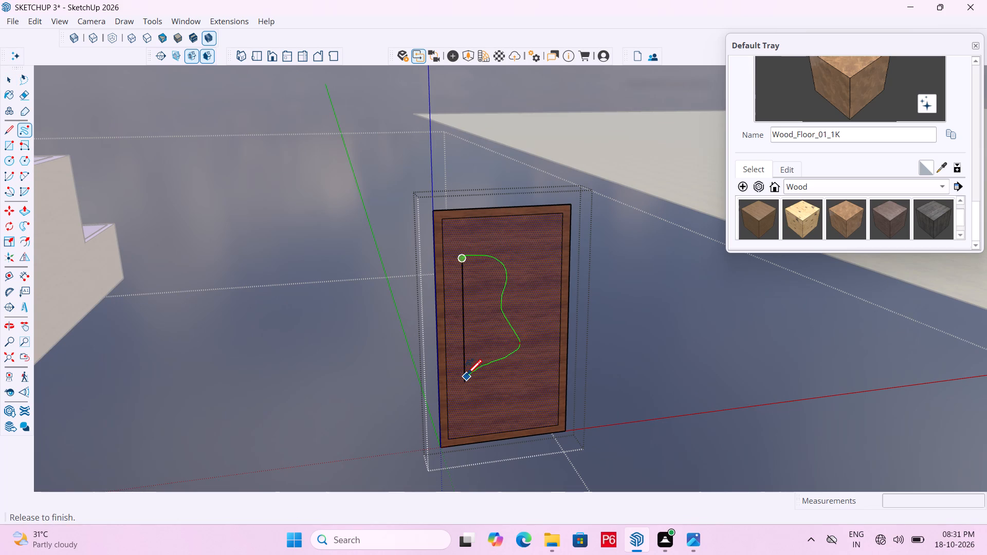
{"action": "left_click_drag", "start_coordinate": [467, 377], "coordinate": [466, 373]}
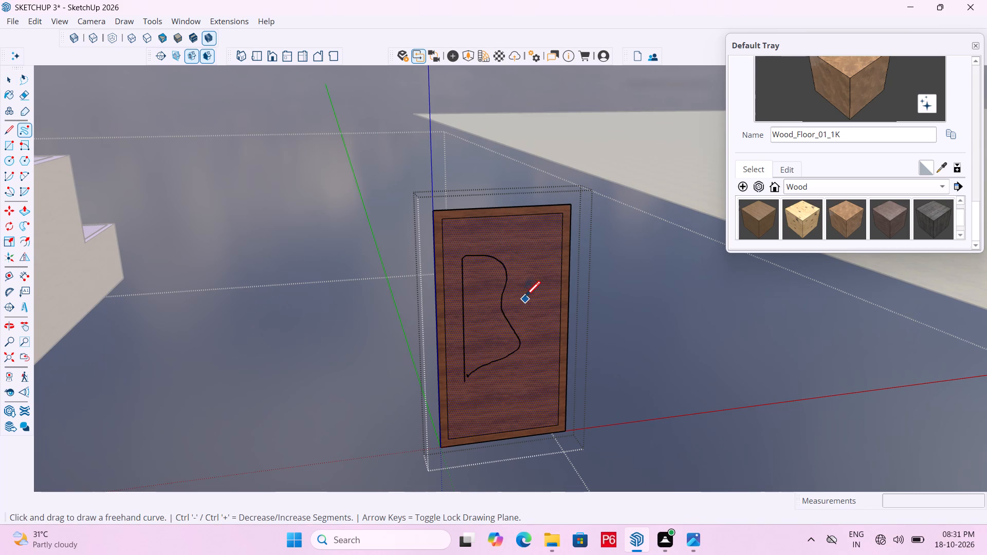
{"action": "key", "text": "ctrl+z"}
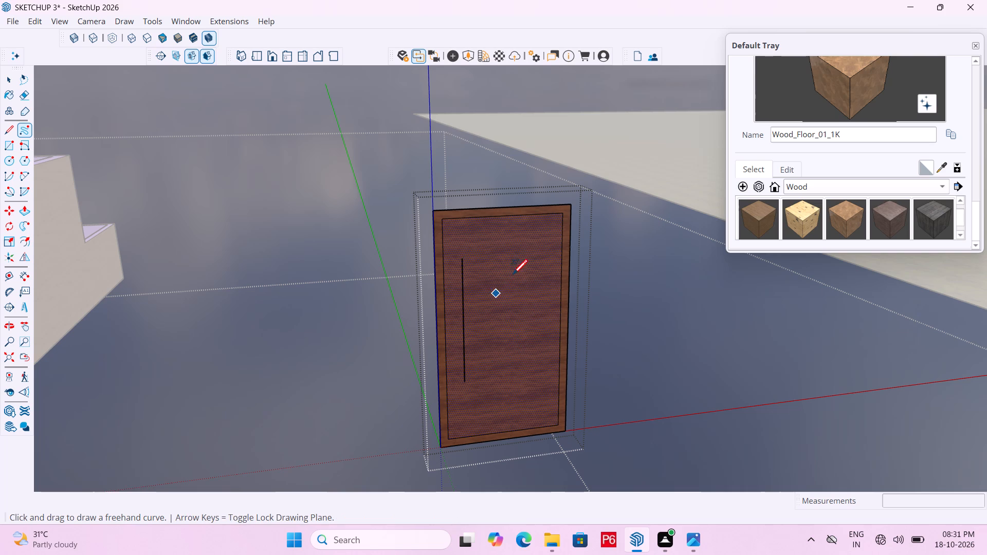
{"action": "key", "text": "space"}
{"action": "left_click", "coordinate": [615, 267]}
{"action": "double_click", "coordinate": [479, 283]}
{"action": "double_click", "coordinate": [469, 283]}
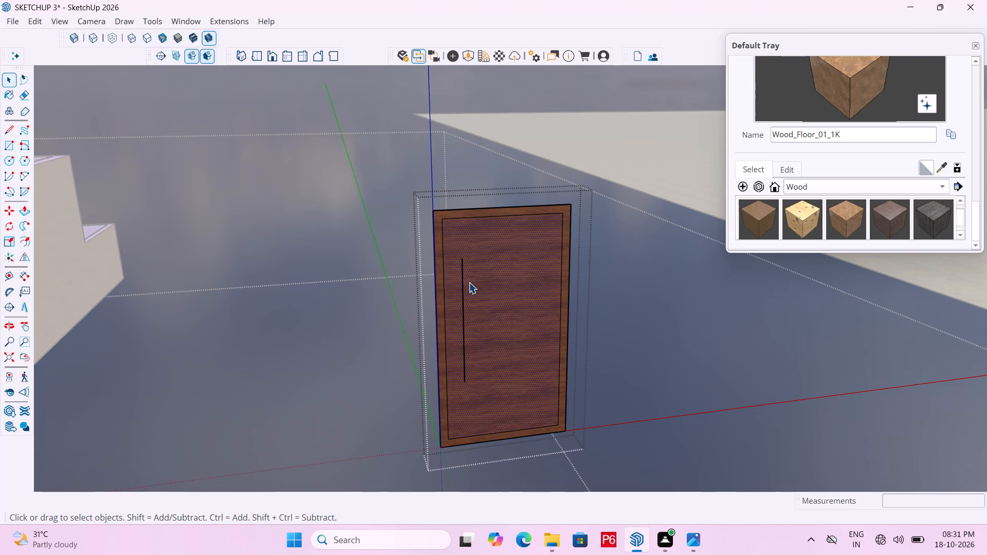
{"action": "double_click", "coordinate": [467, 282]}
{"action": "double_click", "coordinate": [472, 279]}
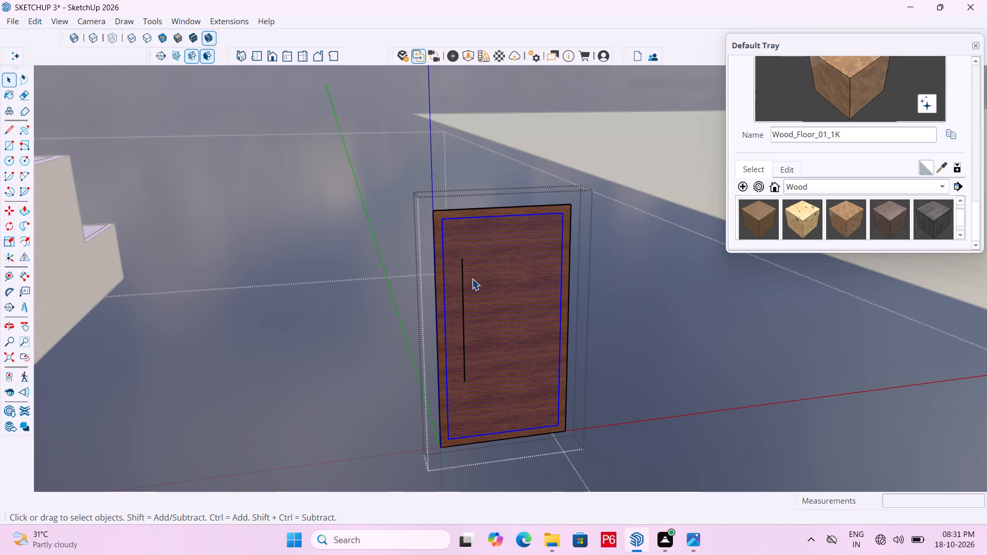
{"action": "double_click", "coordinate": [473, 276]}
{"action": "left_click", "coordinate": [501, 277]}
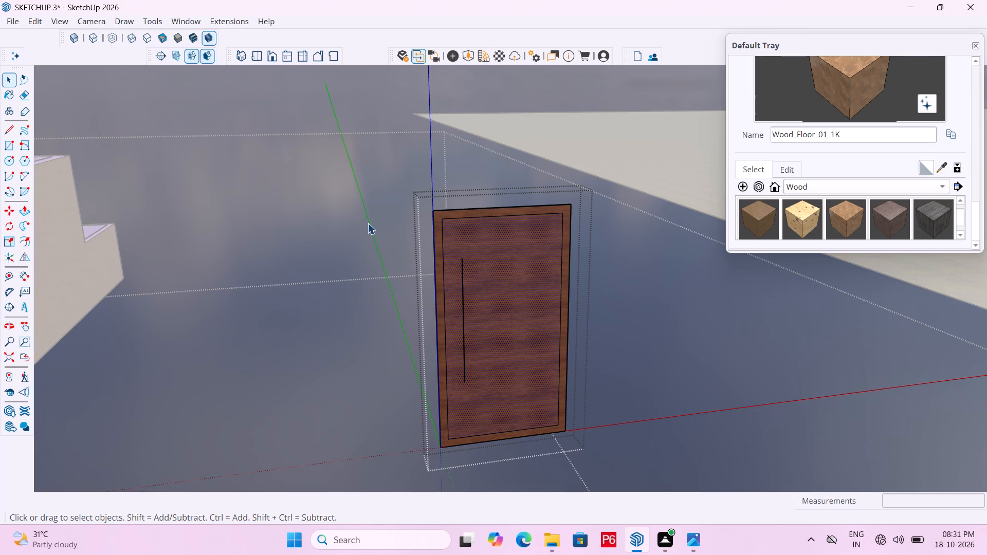
Draw a 90-degree arc on the door's inner face, centred on the vertical line and starting at its upper end.
{"action": "left_click", "coordinate": [9, 159]}
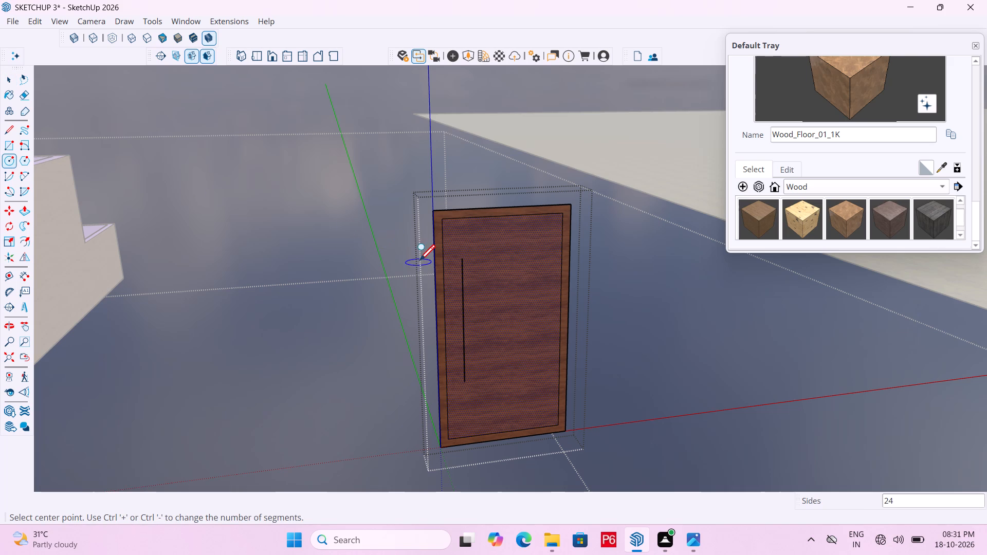
{"action": "left_click", "coordinate": [10, 174]}
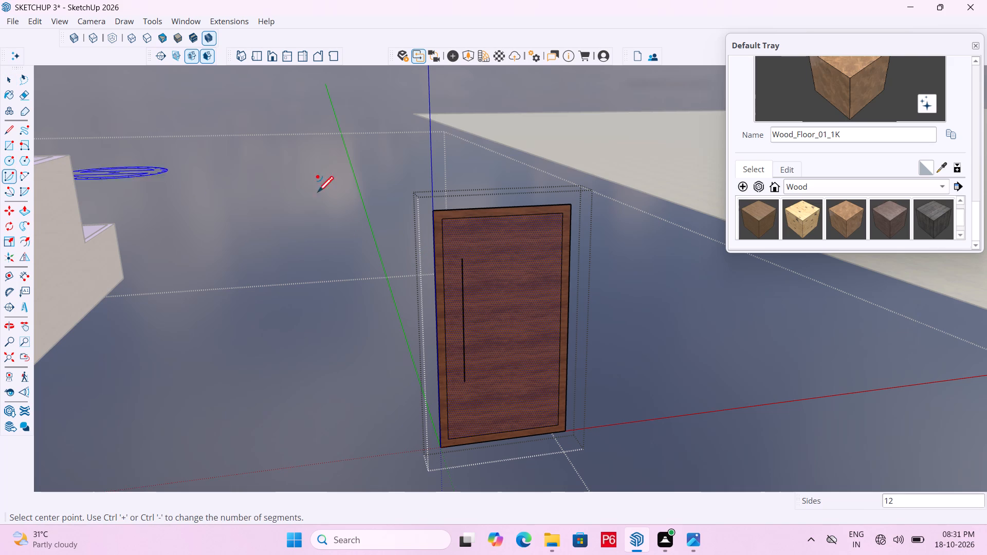
{"action": "scroll", "coordinate": [470, 279], "scroll_direction": "up", "scroll_amount": 1}
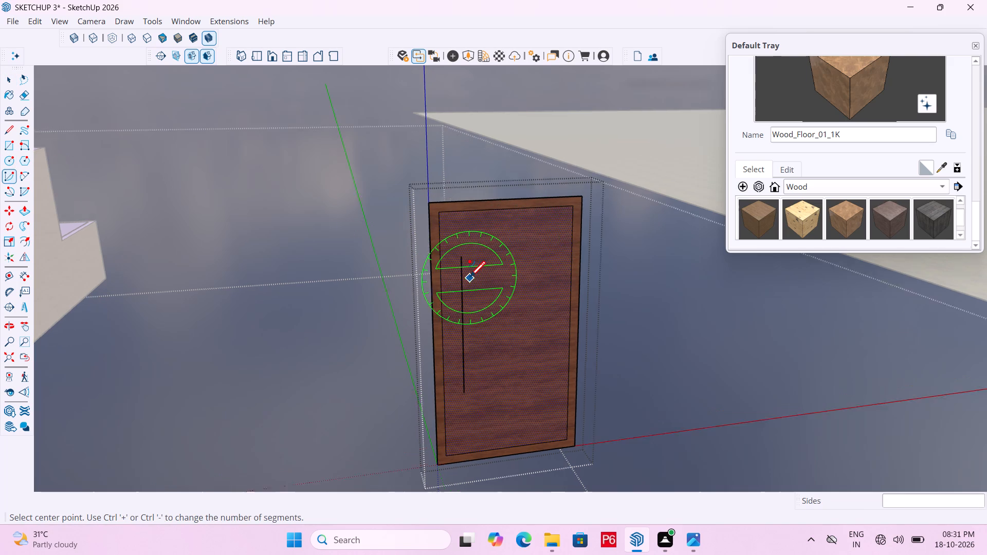
{"action": "scroll", "coordinate": [470, 279], "scroll_direction": "up", "scroll_amount": 2}
{"action": "left_click", "coordinate": [459, 297]}
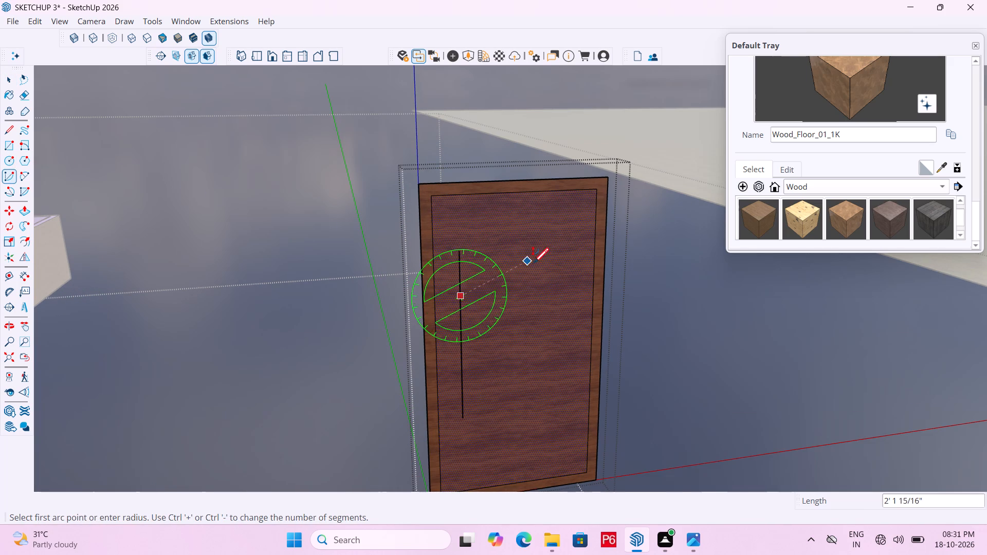
{"action": "left_click", "coordinate": [461, 250]}
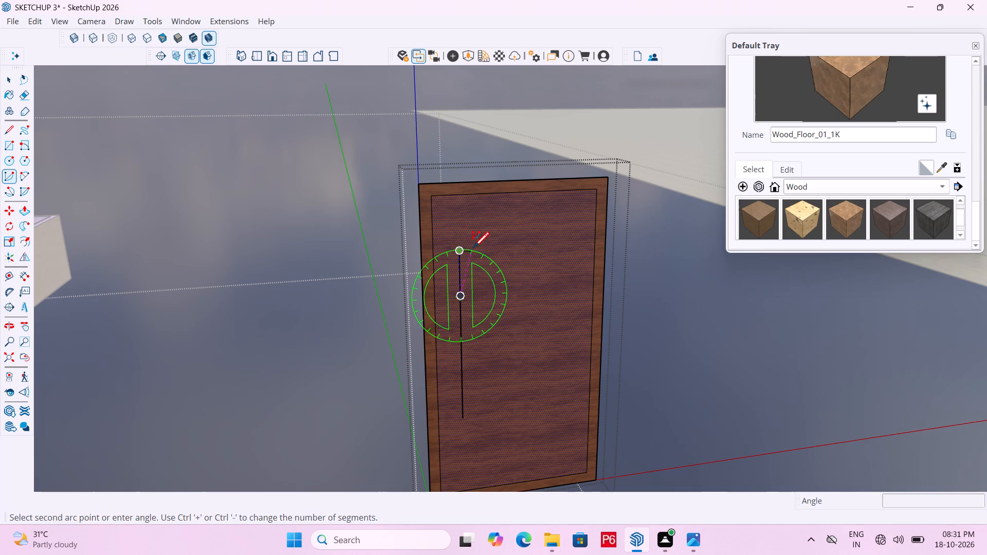
{"action": "left_click", "coordinate": [529, 297]}
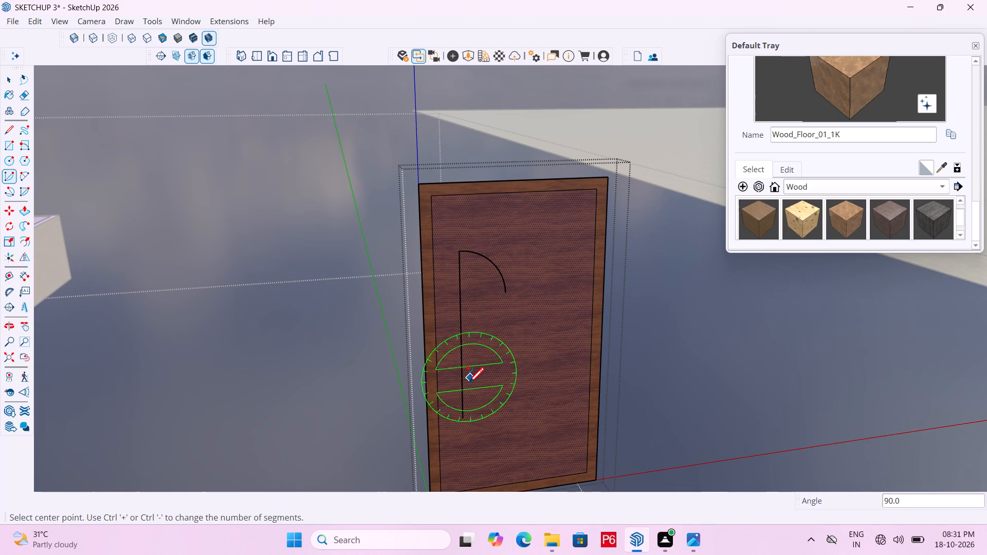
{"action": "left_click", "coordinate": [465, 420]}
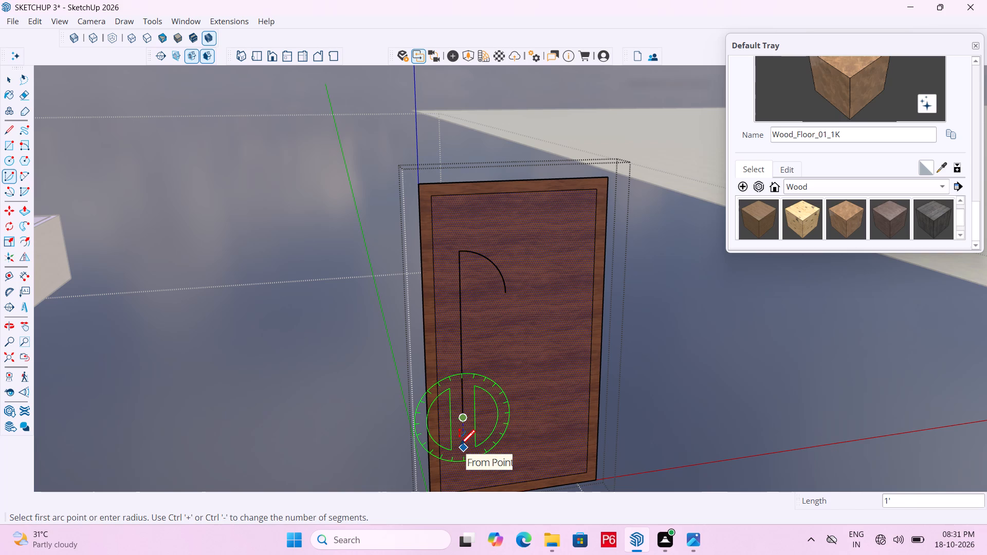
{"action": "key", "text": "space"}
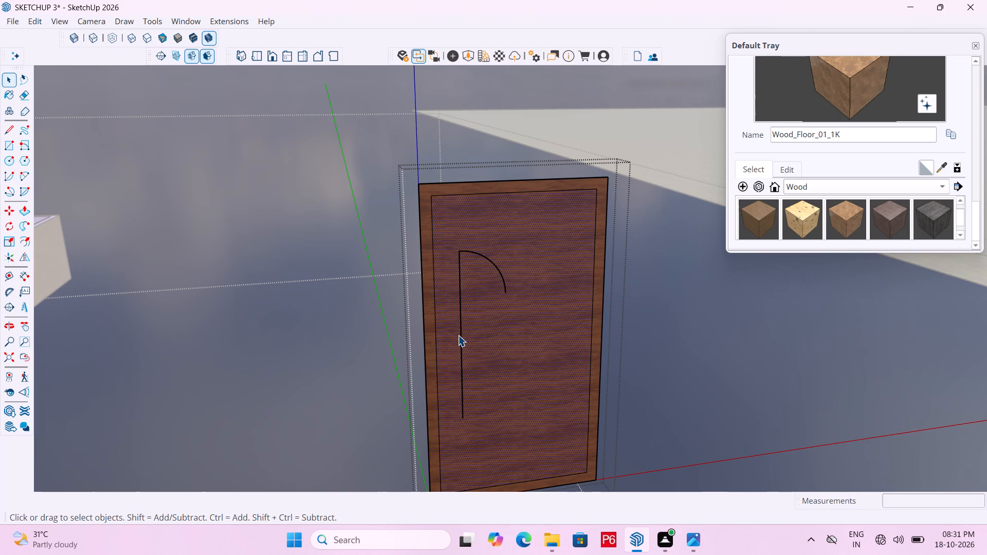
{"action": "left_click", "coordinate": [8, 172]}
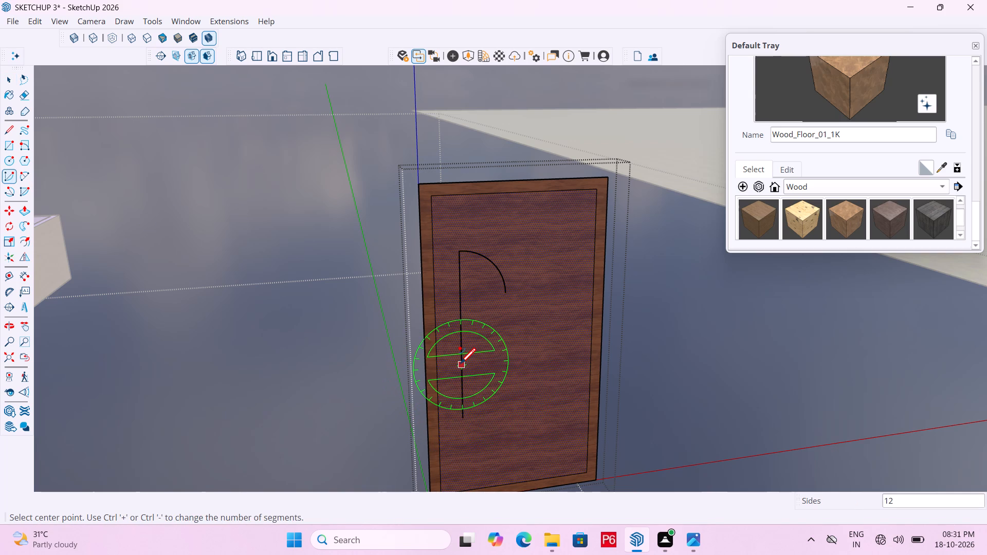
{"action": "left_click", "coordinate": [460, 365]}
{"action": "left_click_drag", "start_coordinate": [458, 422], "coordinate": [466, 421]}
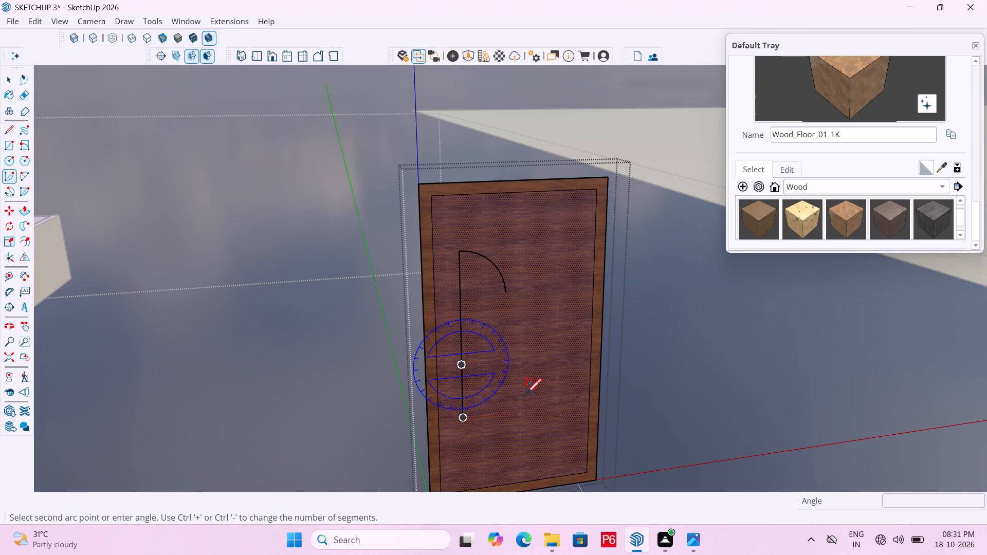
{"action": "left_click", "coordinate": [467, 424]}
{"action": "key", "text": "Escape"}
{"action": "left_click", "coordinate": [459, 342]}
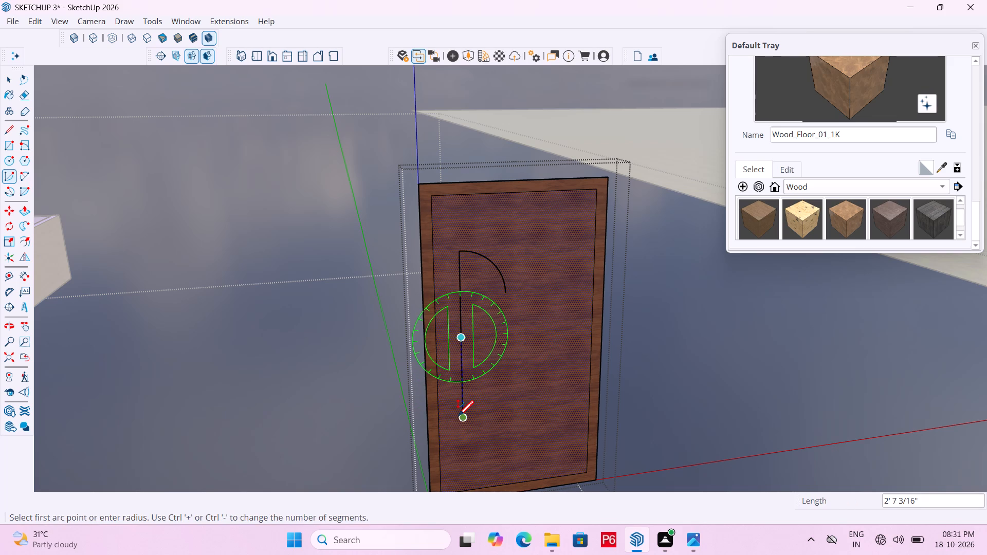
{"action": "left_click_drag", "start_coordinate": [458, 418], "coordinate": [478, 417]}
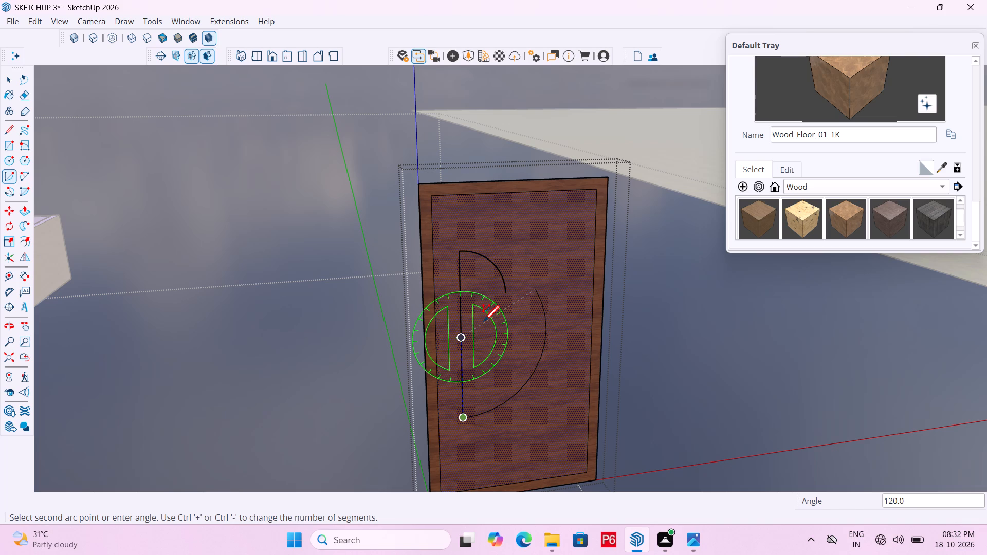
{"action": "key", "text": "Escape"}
Draw a 150-degree arc centred on the vertical line, from its lower end up towards the upper arc.
{"action": "left_click", "coordinate": [462, 364]}
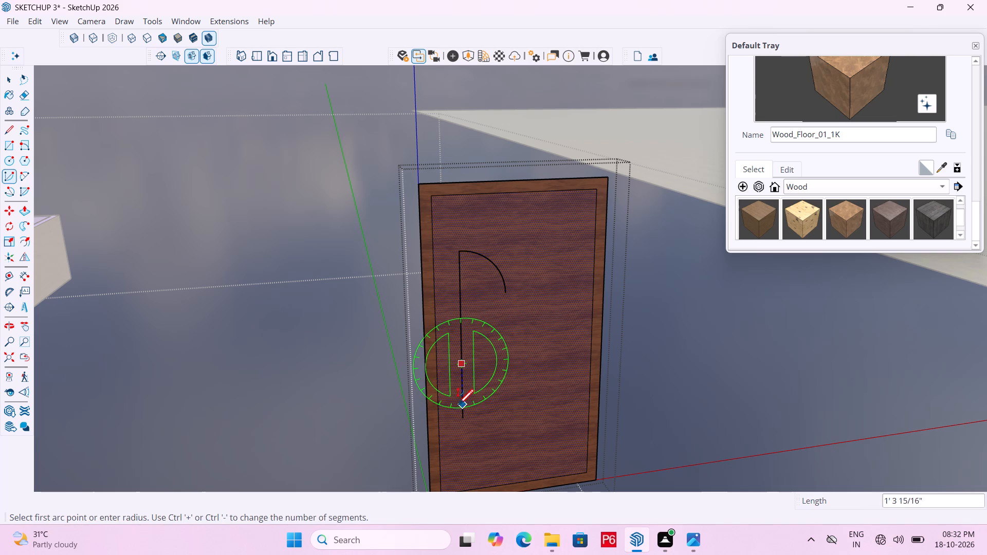
{"action": "left_click_drag", "start_coordinate": [457, 417], "coordinate": [464, 417]}
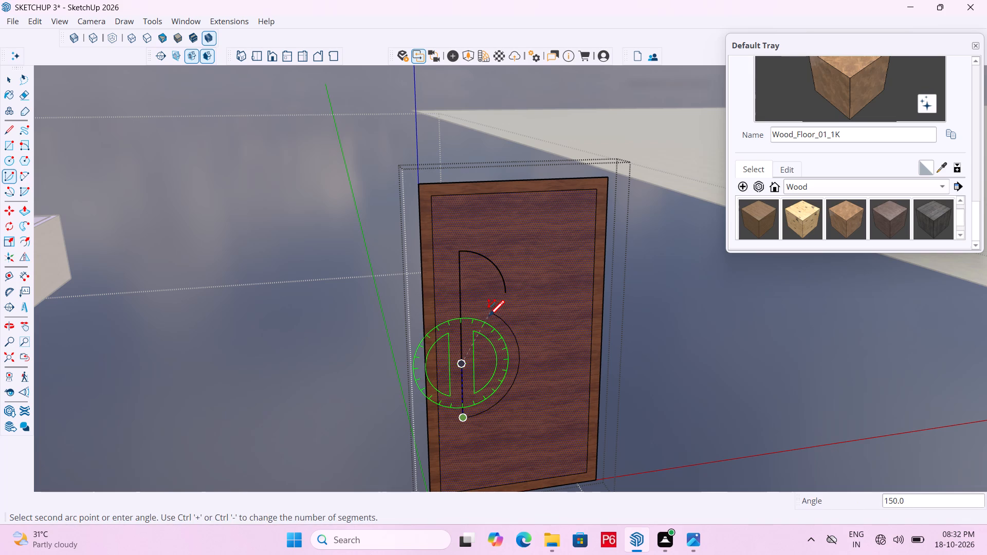
{"action": "left_click", "coordinate": [489, 312]}
{"action": "key", "text": "Escape"}
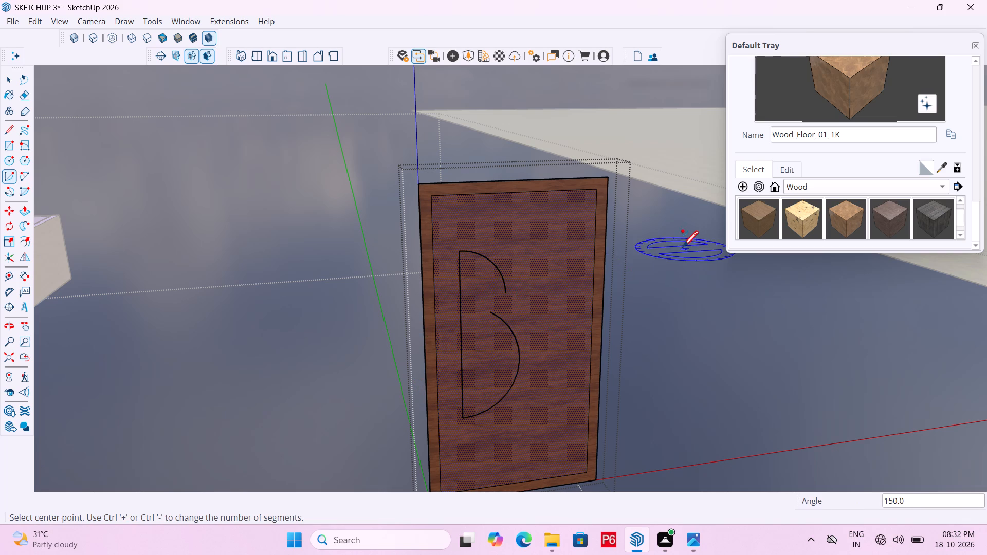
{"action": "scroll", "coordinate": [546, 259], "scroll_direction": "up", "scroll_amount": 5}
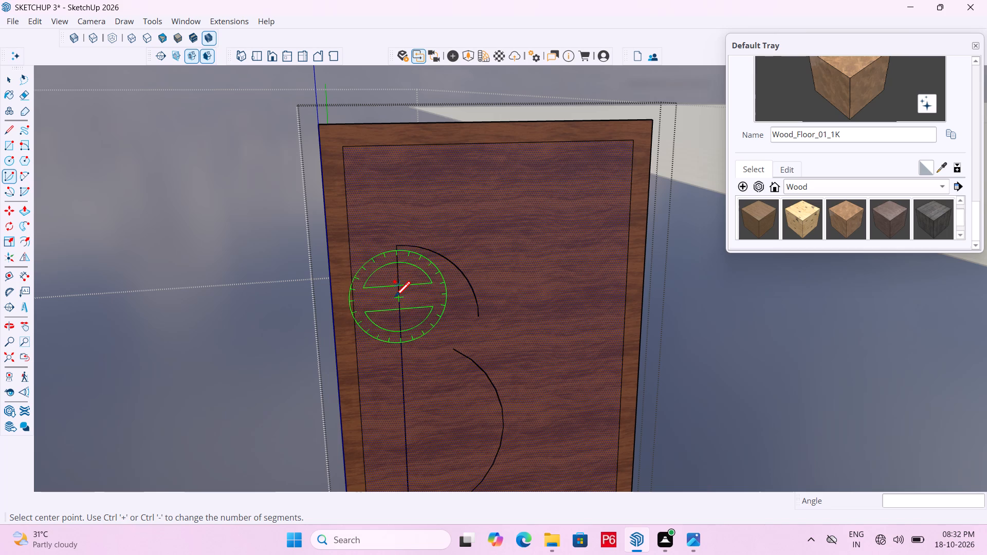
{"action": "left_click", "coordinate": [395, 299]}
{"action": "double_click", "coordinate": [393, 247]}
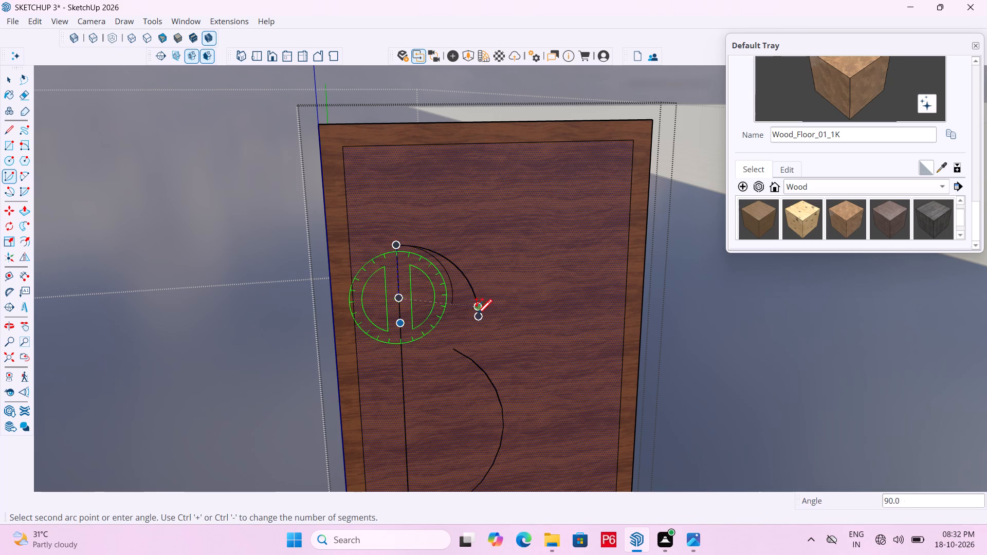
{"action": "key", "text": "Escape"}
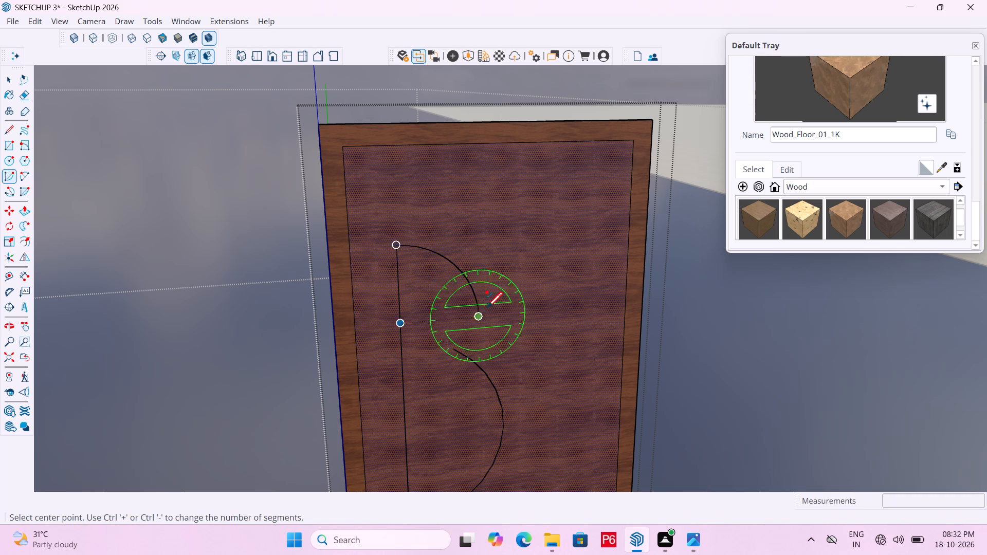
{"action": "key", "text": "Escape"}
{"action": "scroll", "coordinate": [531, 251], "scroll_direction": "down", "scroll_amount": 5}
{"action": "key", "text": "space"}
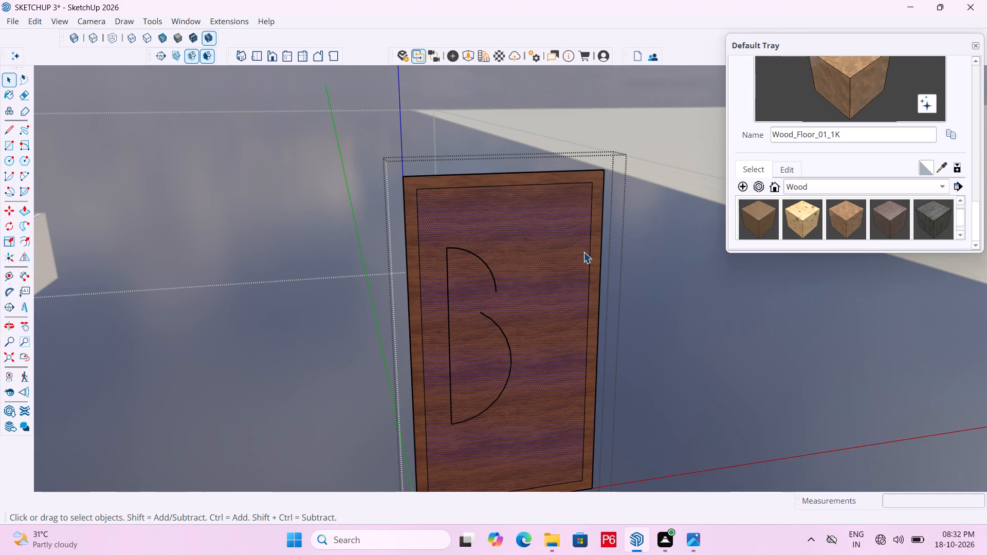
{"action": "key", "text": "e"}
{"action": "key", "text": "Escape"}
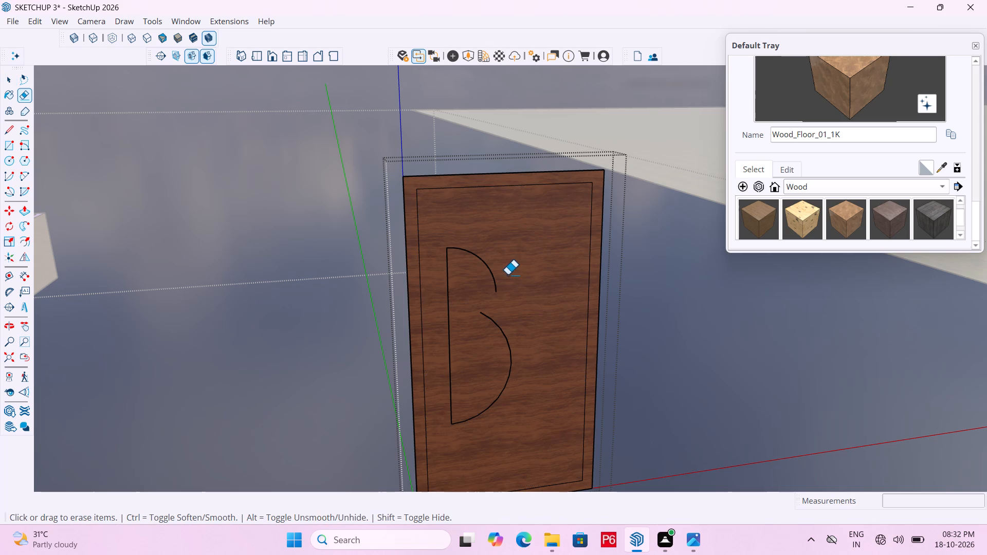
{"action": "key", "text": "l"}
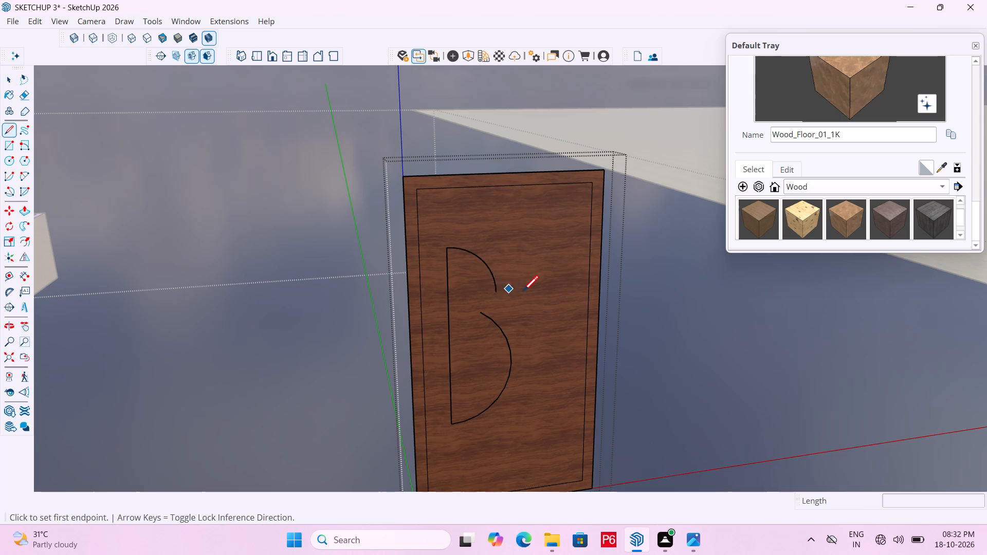
Draw a circle of about 1' 4" radius over the upper arc, centred on the vertical line and passing through its upper end.
{"action": "scroll", "coordinate": [523, 293], "scroll_direction": "up", "scroll_amount": 3}
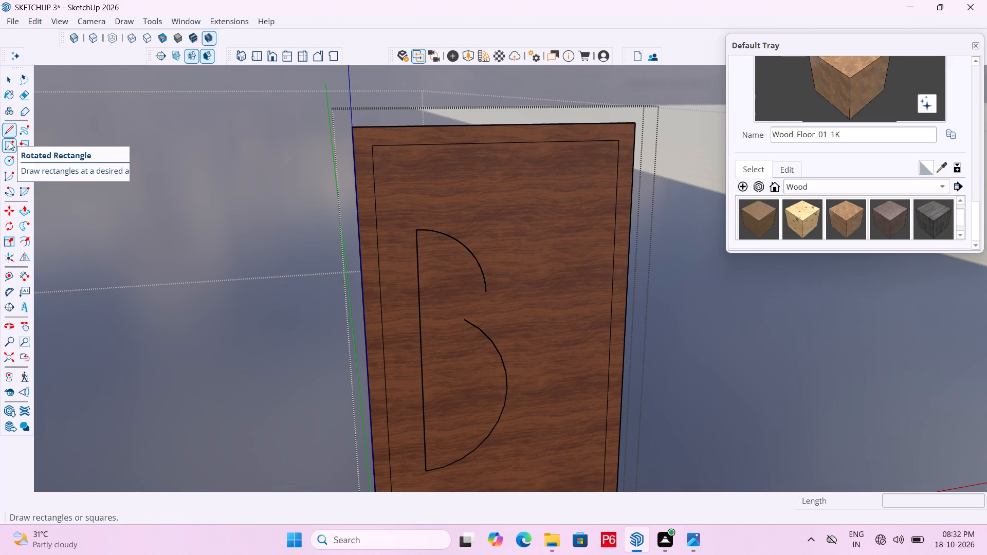
{"action": "left_click", "coordinate": [10, 161]}
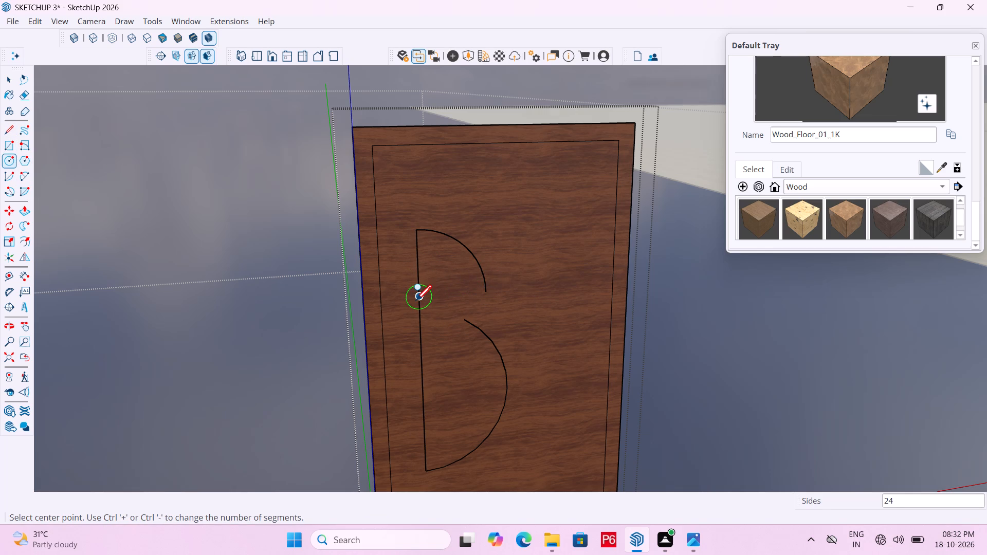
{"action": "left_click", "coordinate": [418, 302]}
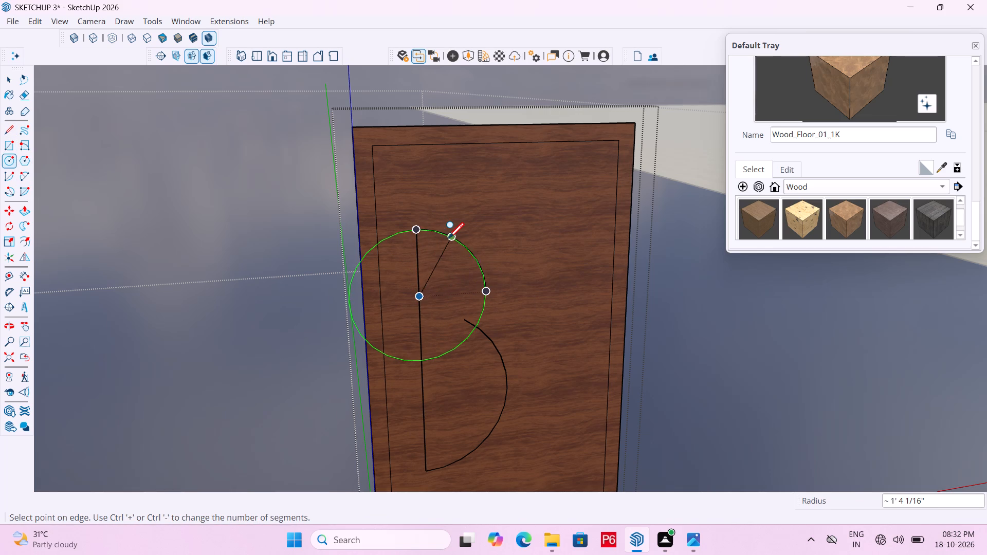
{"action": "left_click", "coordinate": [448, 240]}
{"action": "key", "text": "Escape"}
Erase the half of the circle that extends from the vertical line over the door's border, leaving the inner semicircle.
{"action": "scroll", "coordinate": [424, 342], "scroll_direction": "up", "scroll_amount": 1}
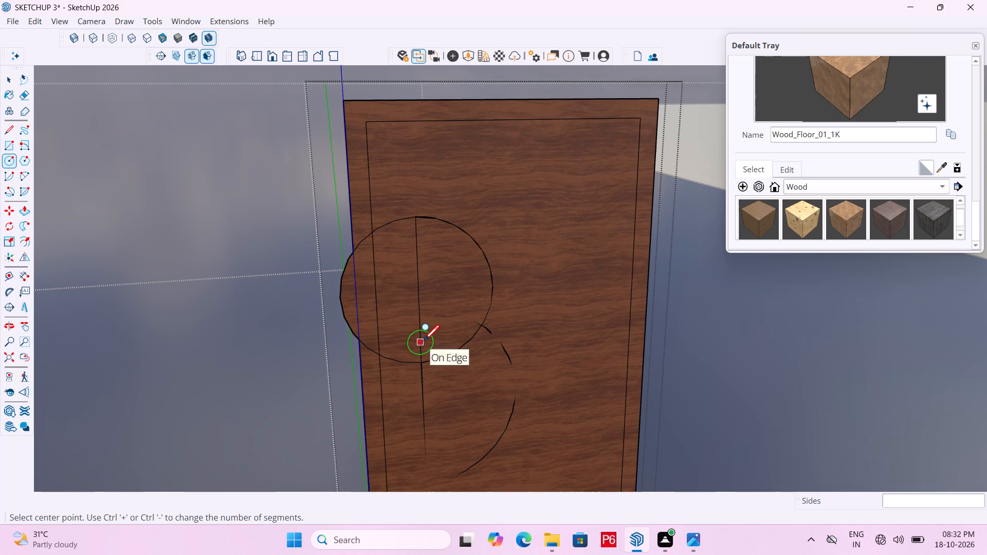
{"action": "key", "text": "e"}
{"action": "left_click_drag", "start_coordinate": [406, 203], "coordinate": [402, 213]}
{"action": "left_click", "coordinate": [399, 221]}
{"action": "left_click_drag", "start_coordinate": [404, 307], "coordinate": [402, 370]}
{"action": "left_click", "coordinate": [402, 370]}
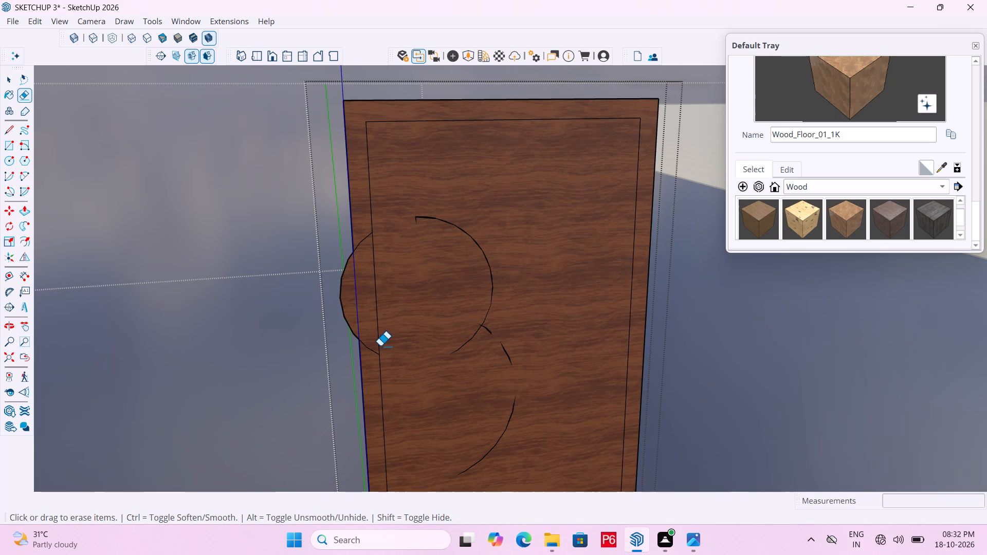
{"action": "left_click", "coordinate": [375, 348]}
{"action": "scroll", "coordinate": [348, 276], "scroll_direction": "up", "scroll_amount": 4}
{"action": "left_click", "coordinate": [341, 267]}
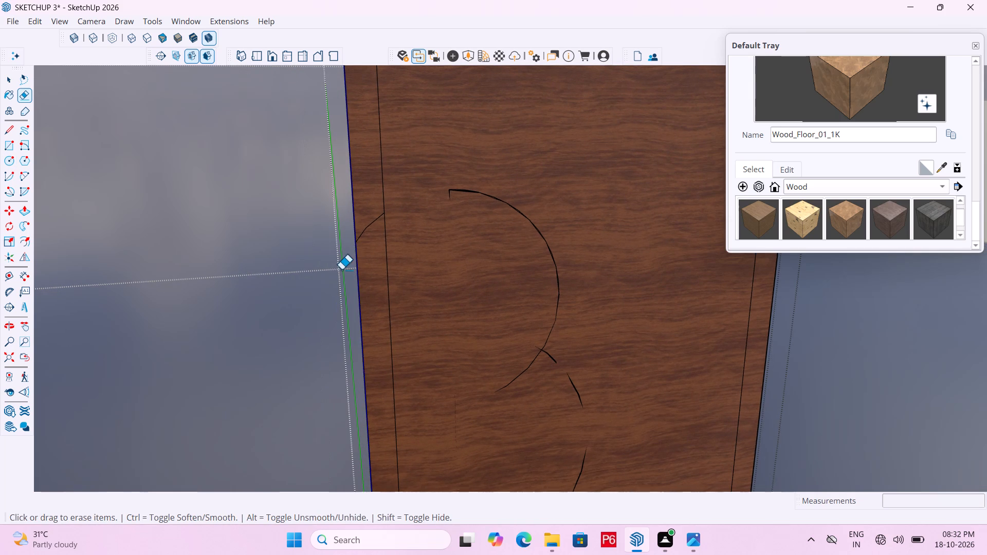
{"action": "left_click", "coordinate": [376, 220]}
{"action": "scroll", "coordinate": [344, 180], "scroll_direction": "down", "scroll_amount": 5}
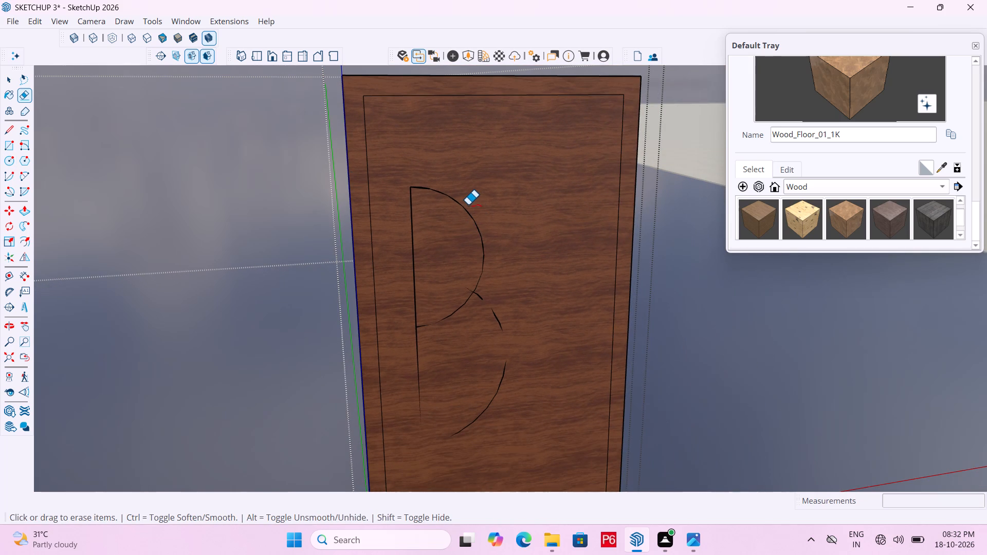
Save the model.
{"action": "key", "text": "ctrl+s"}
{"action": "key", "text": "ctrl+s"}
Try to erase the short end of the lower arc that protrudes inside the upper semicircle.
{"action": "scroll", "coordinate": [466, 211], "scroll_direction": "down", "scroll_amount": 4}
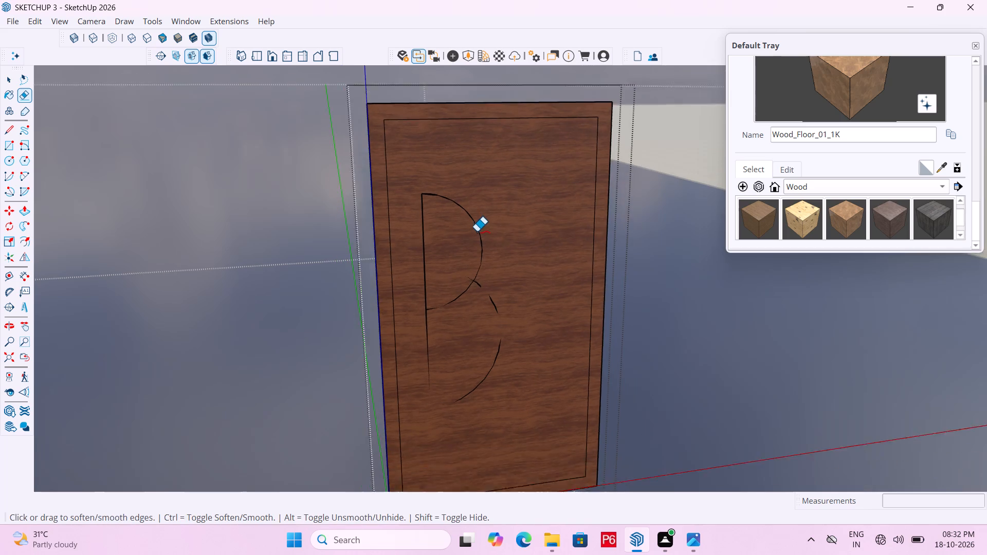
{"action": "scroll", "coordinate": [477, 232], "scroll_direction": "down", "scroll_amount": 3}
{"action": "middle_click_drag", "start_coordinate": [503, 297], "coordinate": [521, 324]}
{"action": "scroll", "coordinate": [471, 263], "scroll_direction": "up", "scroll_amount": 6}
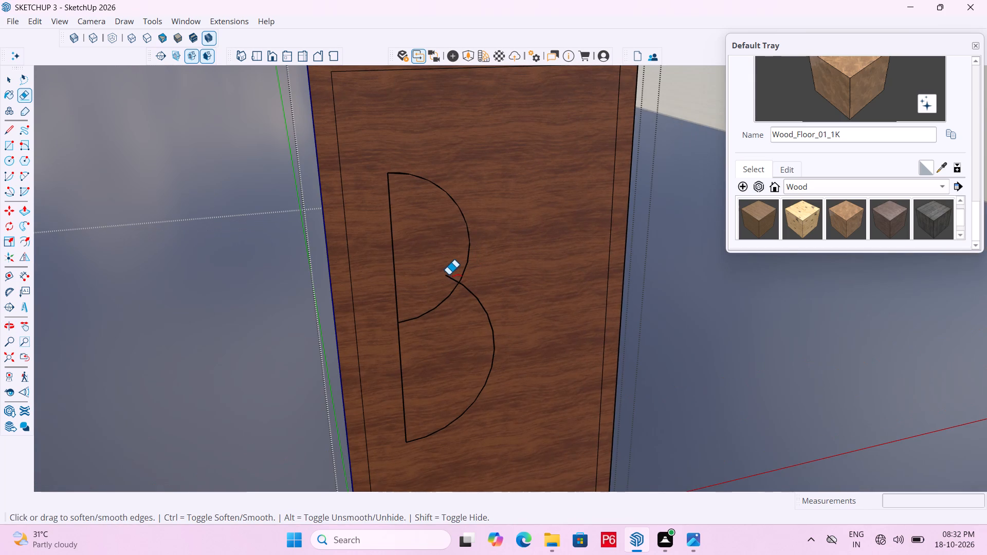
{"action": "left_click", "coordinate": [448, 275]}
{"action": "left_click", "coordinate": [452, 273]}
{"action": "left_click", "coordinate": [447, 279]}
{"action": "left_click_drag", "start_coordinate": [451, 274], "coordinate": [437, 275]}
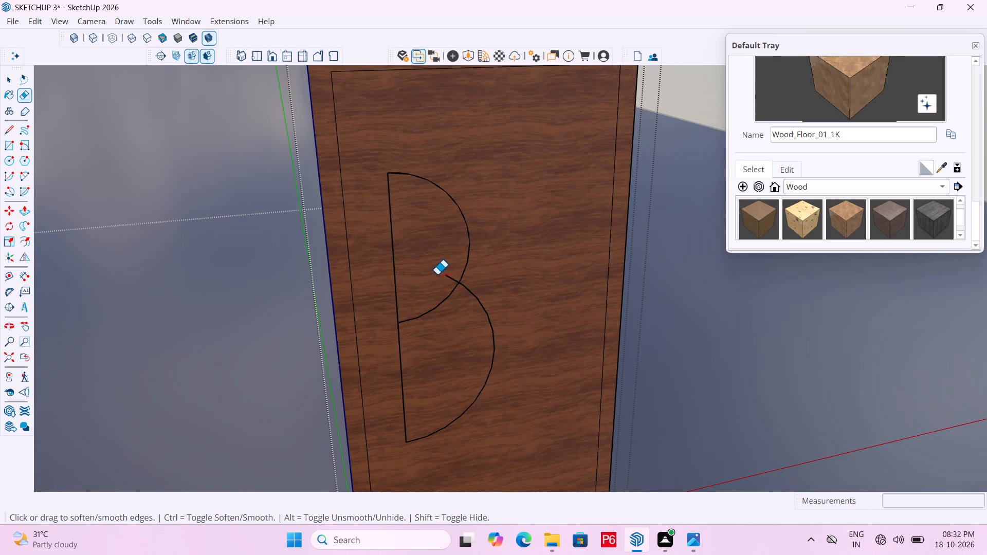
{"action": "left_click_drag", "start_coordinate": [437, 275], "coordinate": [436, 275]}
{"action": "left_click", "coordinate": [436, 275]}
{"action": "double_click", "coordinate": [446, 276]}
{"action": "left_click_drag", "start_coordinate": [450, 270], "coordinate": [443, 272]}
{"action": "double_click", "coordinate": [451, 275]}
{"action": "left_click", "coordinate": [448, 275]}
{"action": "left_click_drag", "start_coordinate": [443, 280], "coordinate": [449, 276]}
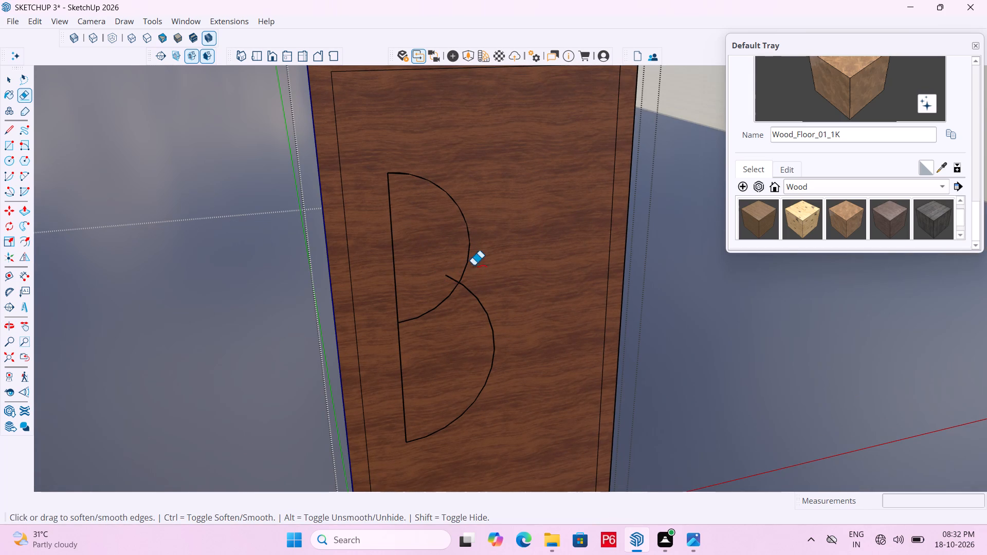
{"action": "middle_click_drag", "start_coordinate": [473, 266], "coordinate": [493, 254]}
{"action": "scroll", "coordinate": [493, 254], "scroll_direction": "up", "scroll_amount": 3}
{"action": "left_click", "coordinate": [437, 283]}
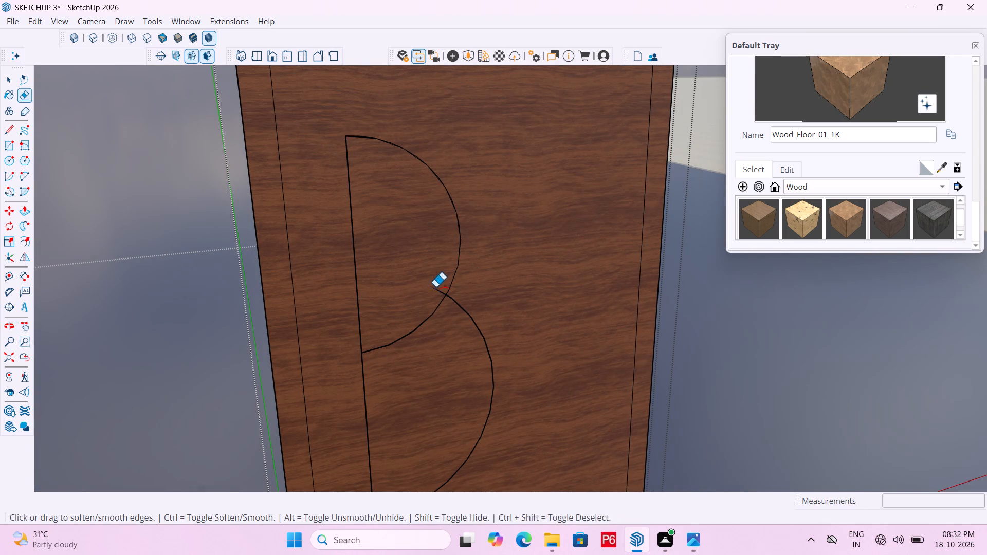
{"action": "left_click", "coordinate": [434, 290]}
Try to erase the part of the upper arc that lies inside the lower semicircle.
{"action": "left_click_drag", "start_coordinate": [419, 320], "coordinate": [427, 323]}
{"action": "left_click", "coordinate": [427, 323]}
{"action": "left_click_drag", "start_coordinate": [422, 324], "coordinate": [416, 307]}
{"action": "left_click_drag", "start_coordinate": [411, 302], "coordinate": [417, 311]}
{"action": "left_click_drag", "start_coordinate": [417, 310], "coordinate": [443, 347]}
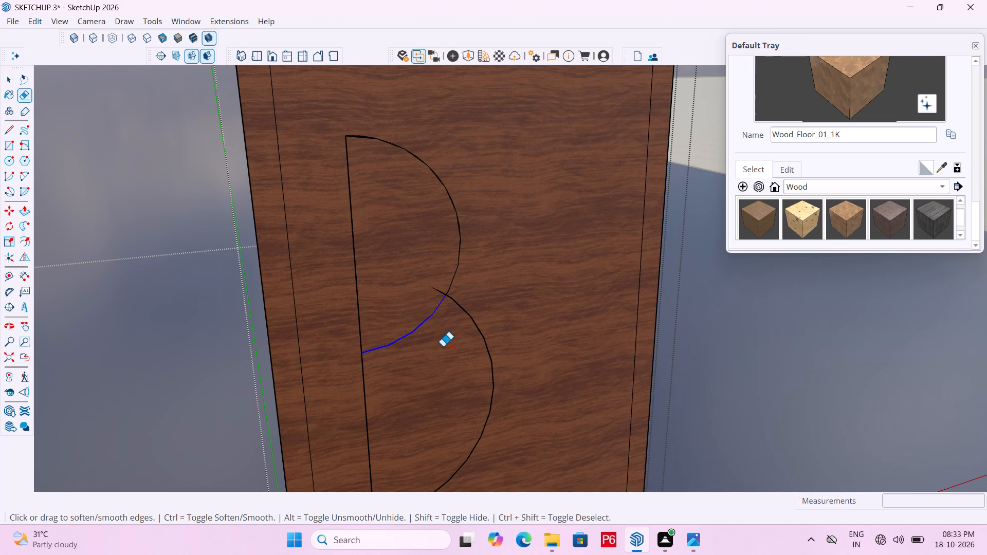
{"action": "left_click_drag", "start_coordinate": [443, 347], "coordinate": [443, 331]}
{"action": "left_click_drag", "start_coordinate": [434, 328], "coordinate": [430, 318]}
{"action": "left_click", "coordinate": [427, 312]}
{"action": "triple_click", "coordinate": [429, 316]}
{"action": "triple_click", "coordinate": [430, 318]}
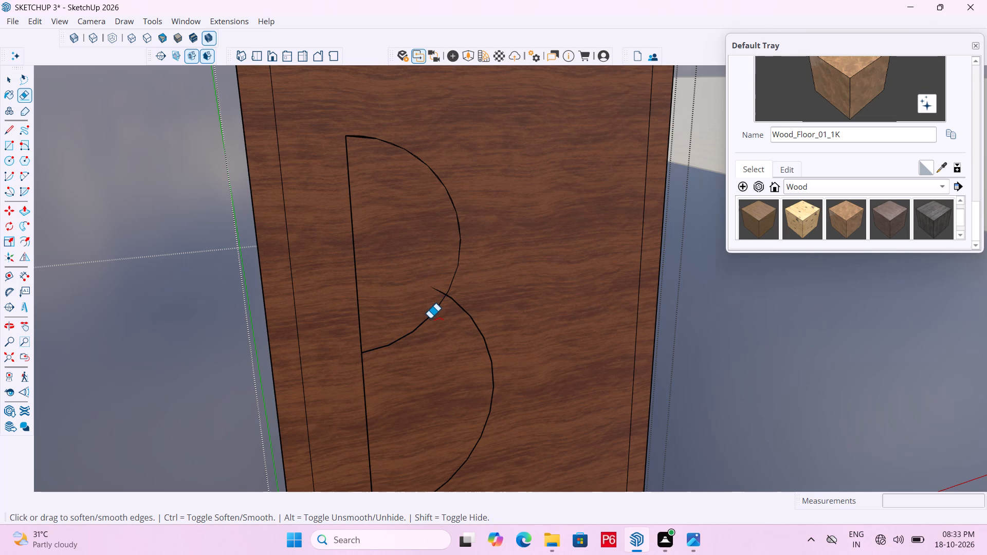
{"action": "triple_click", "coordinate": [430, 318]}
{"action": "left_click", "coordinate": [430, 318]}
Erase the part of the upper arc inside the lower semicircle and the lower arc's short protruding end.
{"action": "key", "text": "space"}
{"action": "scroll", "coordinate": [375, 221], "scroll_direction": "down", "scroll_amount": 5}
{"action": "double_click", "coordinate": [427, 218]}
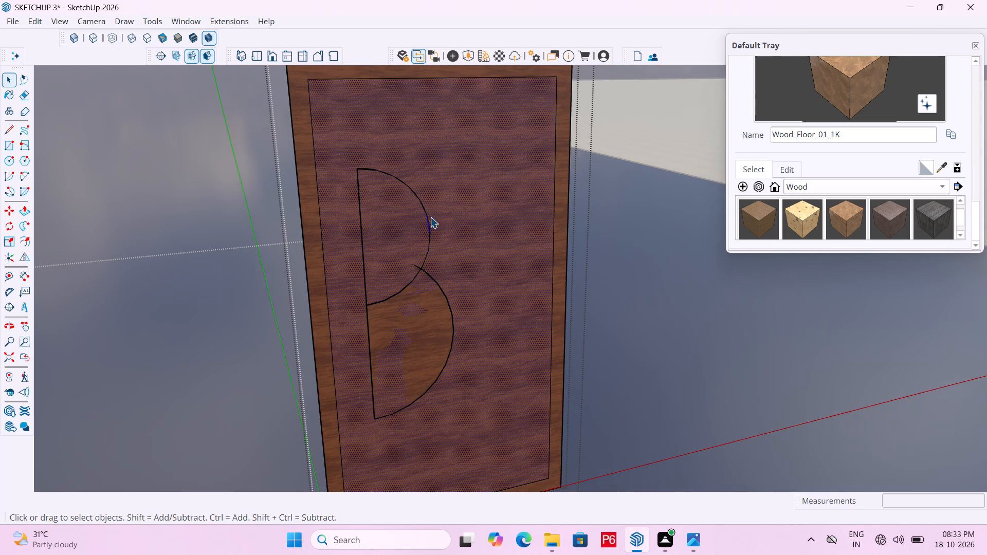
{"action": "scroll", "coordinate": [409, 298], "scroll_direction": "up", "scroll_amount": 3}
{"action": "key", "text": "e"}
{"action": "left_click_drag", "start_coordinate": [400, 283], "coordinate": [407, 293]}
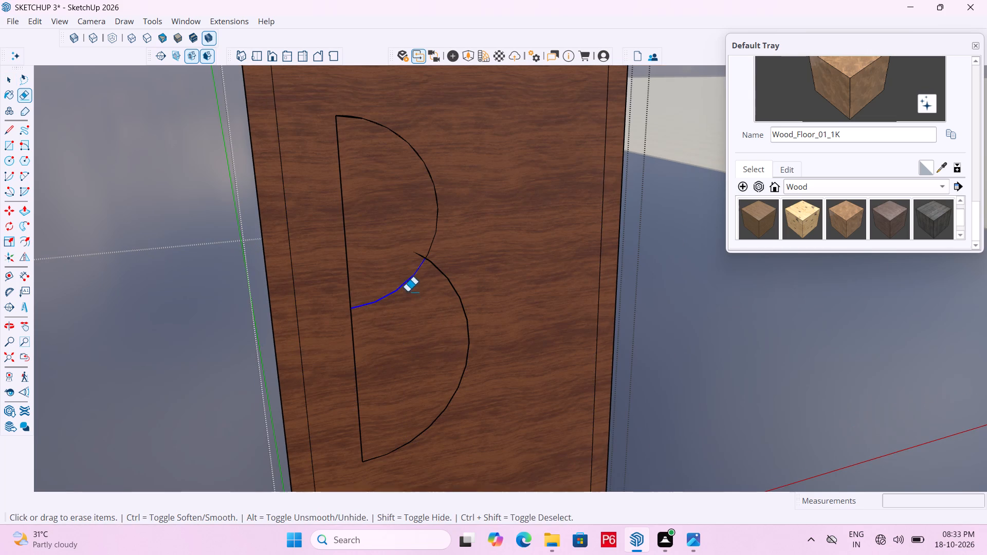
{"action": "left_click", "coordinate": [417, 253]}
{"action": "scroll", "coordinate": [407, 235], "scroll_direction": "down", "scroll_amount": 6}
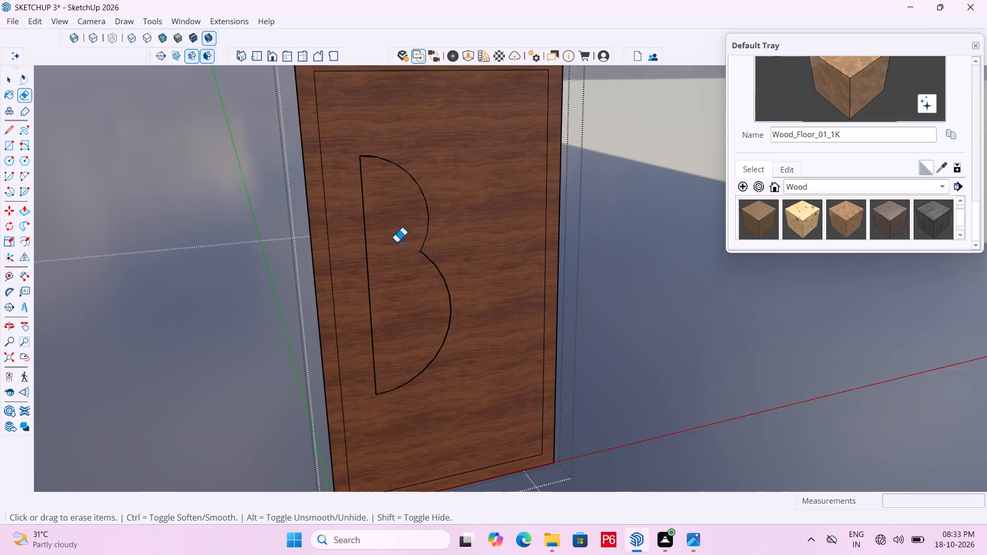
Inspect the B outline and check whether its interior is a face separate from the door panel.
{"action": "middle_click_drag", "start_coordinate": [414, 236], "coordinate": [365, 262]}
{"action": "scroll", "coordinate": [439, 237], "scroll_direction": "up", "scroll_amount": 5}
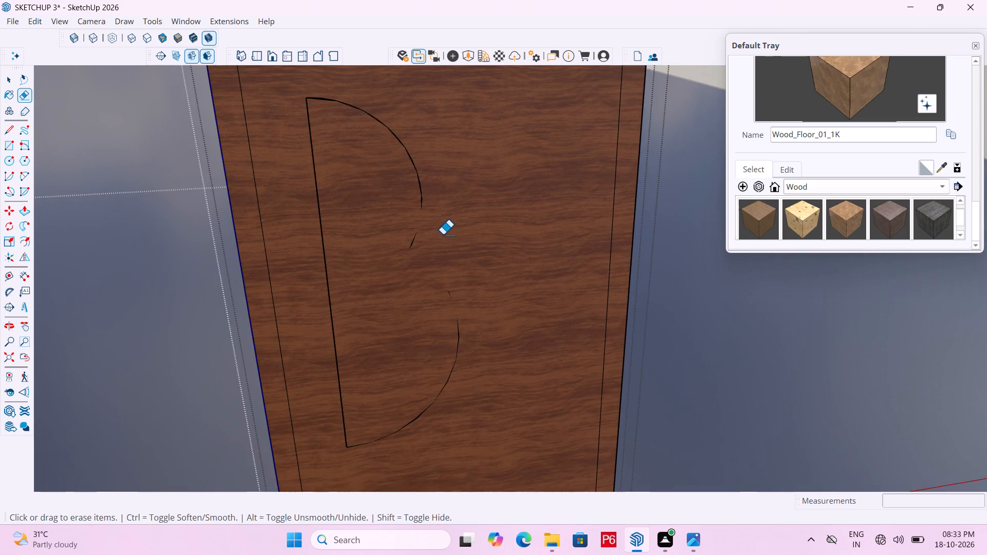
{"action": "scroll", "coordinate": [433, 246], "scroll_direction": "up", "scroll_amount": 1}
{"action": "scroll", "coordinate": [496, 226], "scroll_direction": "down", "scroll_amount": 6}
{"action": "middle_click_drag", "start_coordinate": [493, 238], "coordinate": [572, 239]}
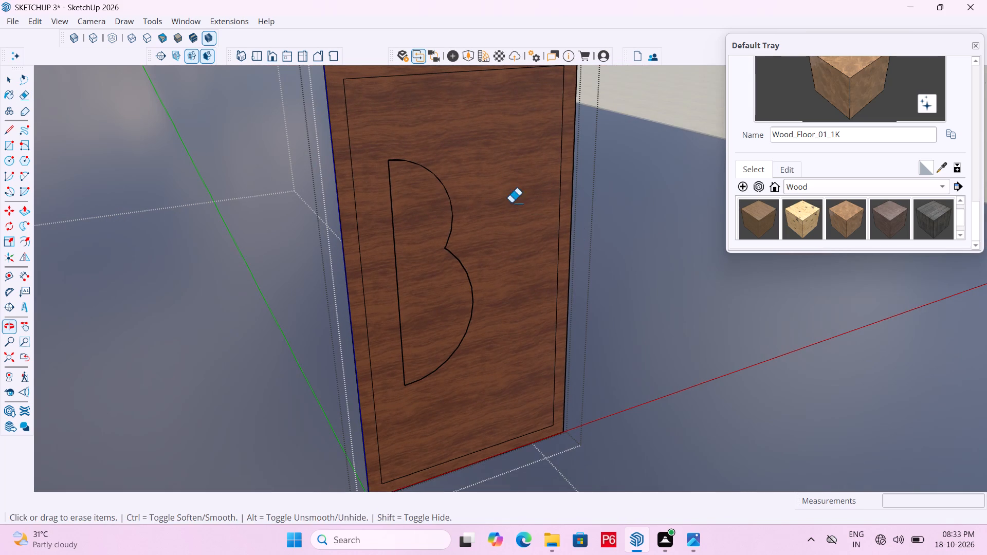
{"action": "key", "text": "space"}
{"action": "double_click", "coordinate": [522, 196]}
{"action": "double_click", "coordinate": [522, 195]}
{"action": "triple_click", "coordinate": [505, 190]}
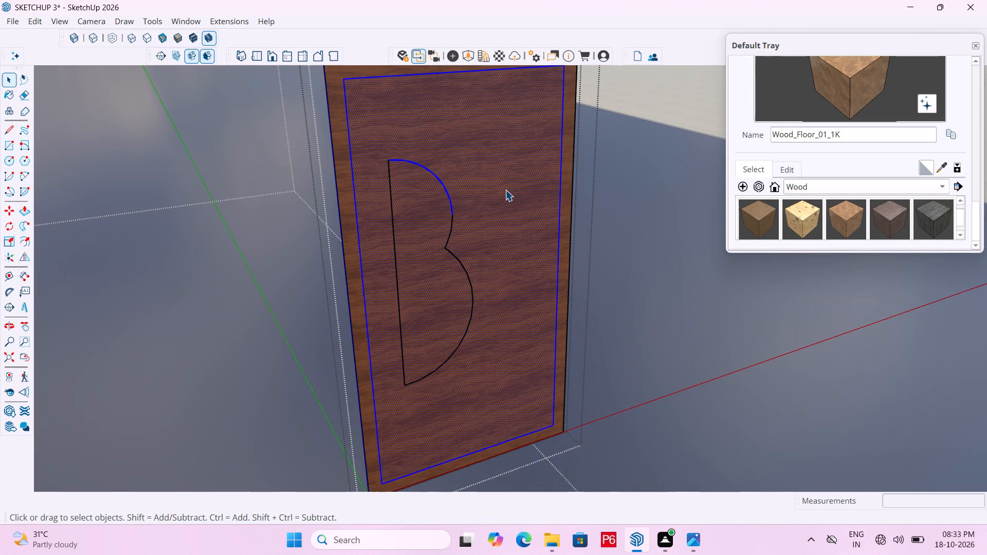
{"action": "double_click", "coordinate": [483, 173]}
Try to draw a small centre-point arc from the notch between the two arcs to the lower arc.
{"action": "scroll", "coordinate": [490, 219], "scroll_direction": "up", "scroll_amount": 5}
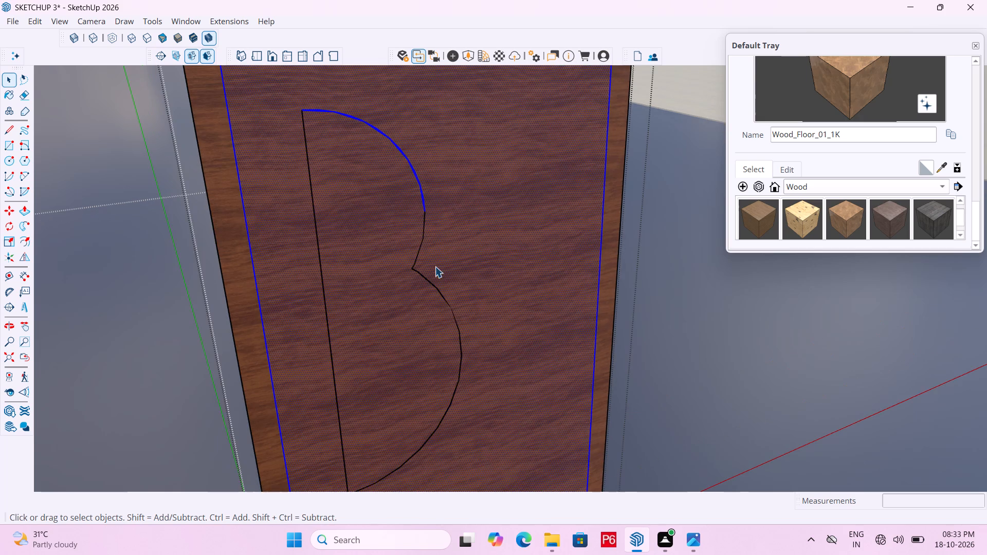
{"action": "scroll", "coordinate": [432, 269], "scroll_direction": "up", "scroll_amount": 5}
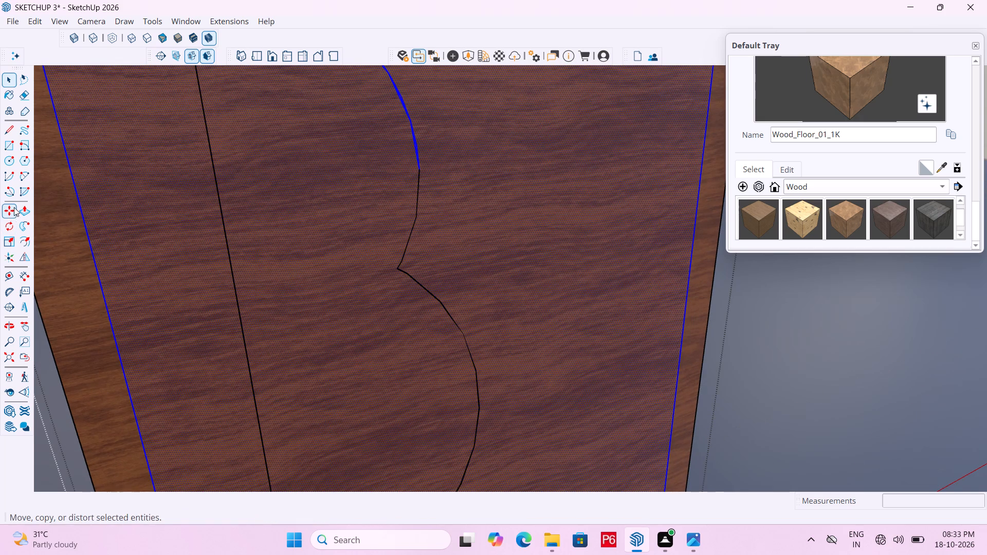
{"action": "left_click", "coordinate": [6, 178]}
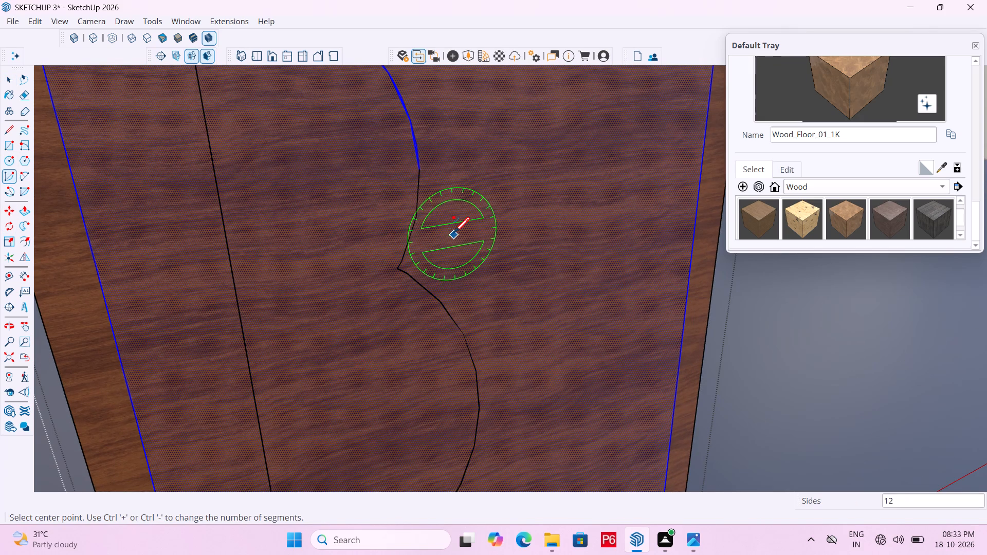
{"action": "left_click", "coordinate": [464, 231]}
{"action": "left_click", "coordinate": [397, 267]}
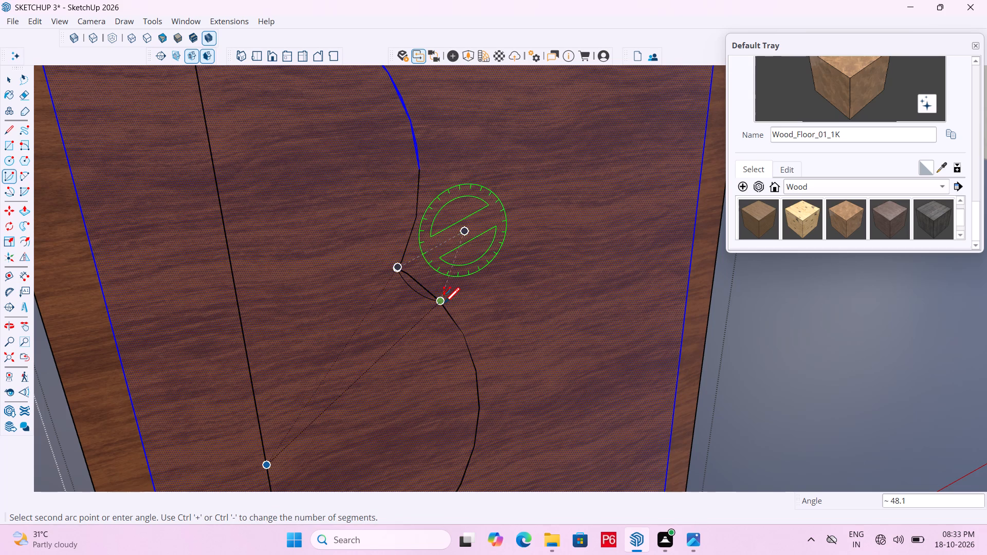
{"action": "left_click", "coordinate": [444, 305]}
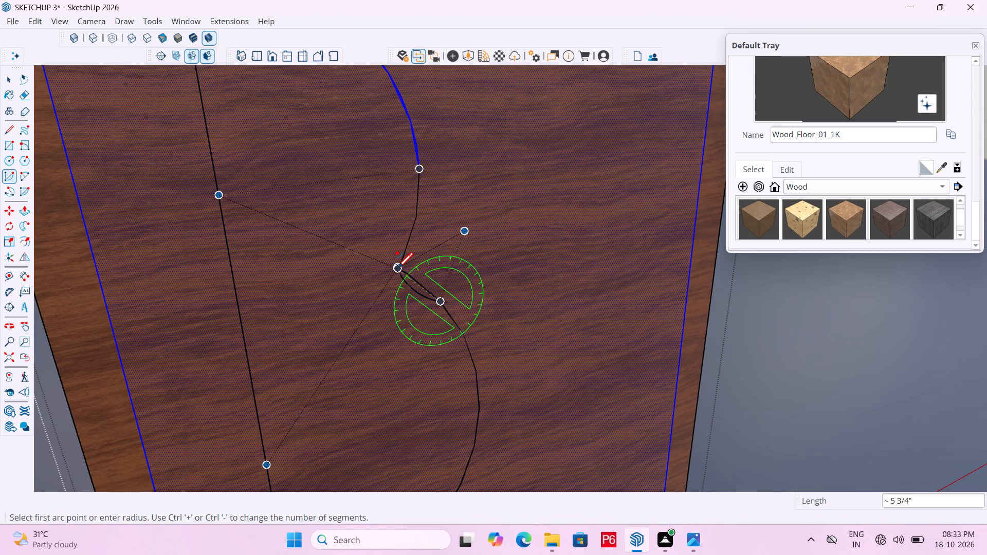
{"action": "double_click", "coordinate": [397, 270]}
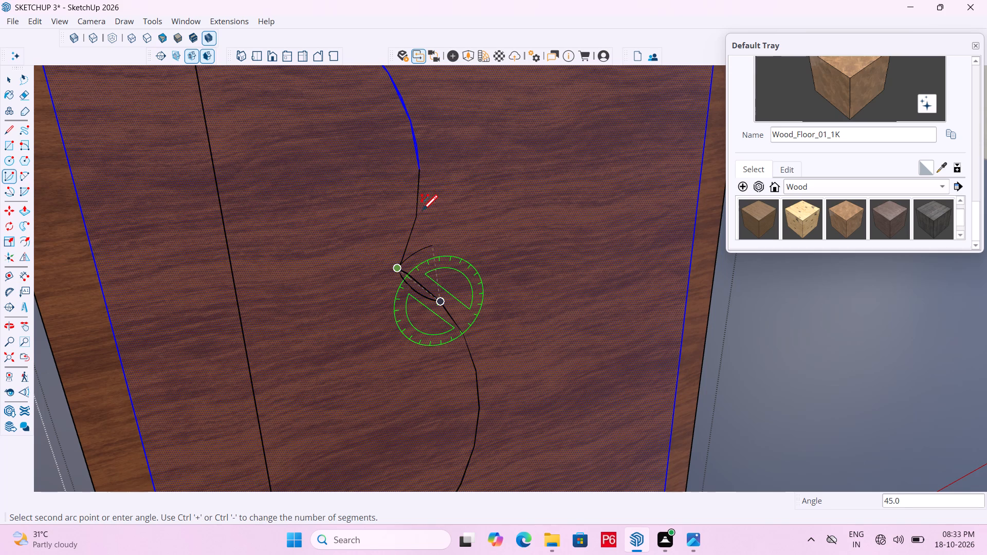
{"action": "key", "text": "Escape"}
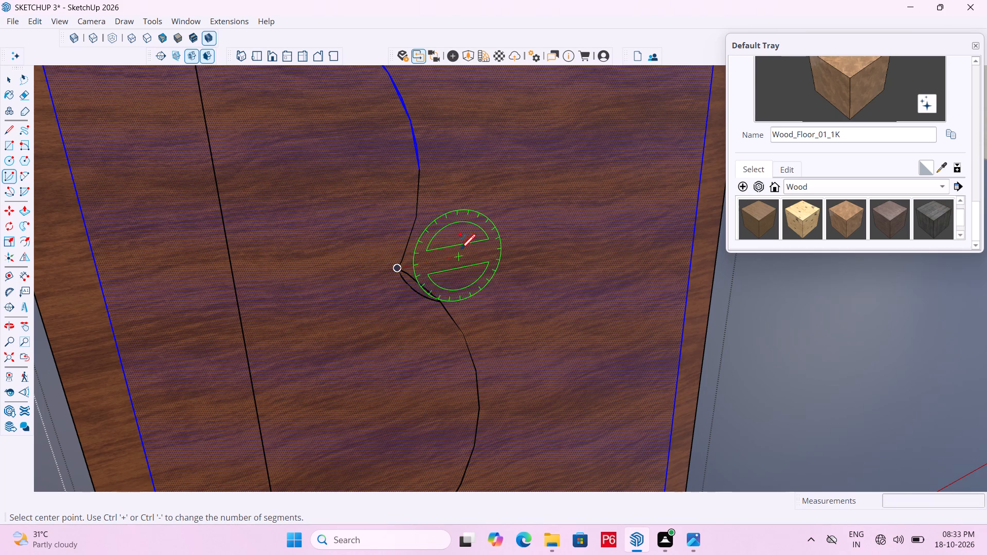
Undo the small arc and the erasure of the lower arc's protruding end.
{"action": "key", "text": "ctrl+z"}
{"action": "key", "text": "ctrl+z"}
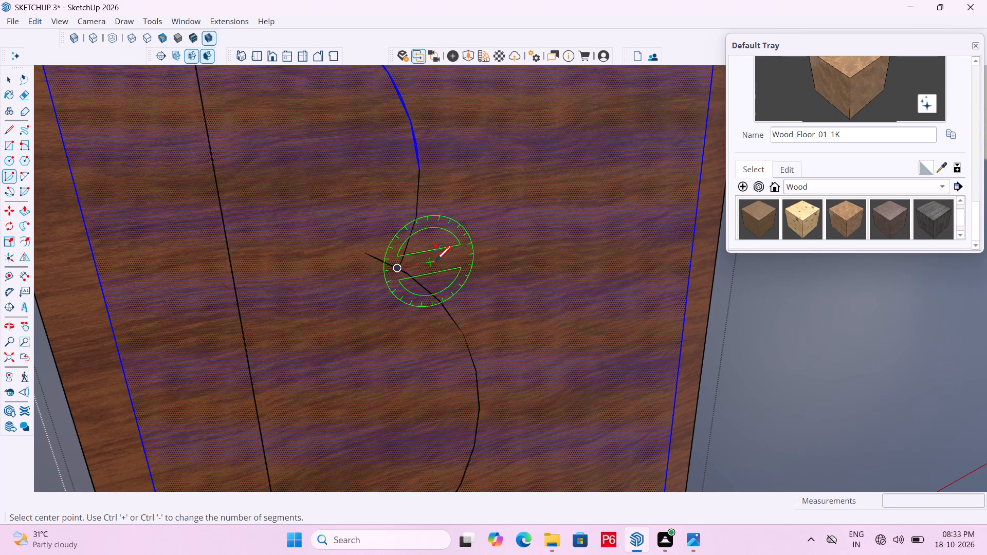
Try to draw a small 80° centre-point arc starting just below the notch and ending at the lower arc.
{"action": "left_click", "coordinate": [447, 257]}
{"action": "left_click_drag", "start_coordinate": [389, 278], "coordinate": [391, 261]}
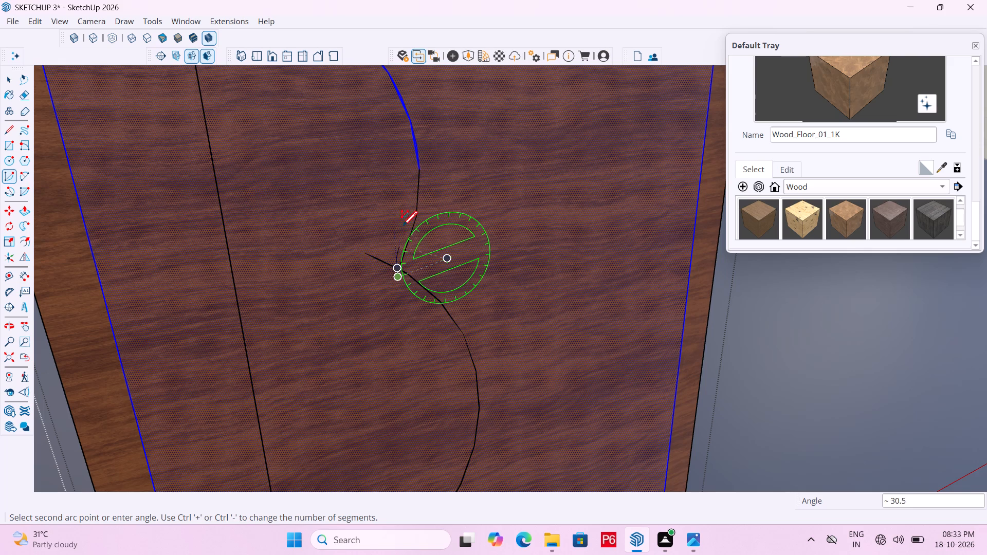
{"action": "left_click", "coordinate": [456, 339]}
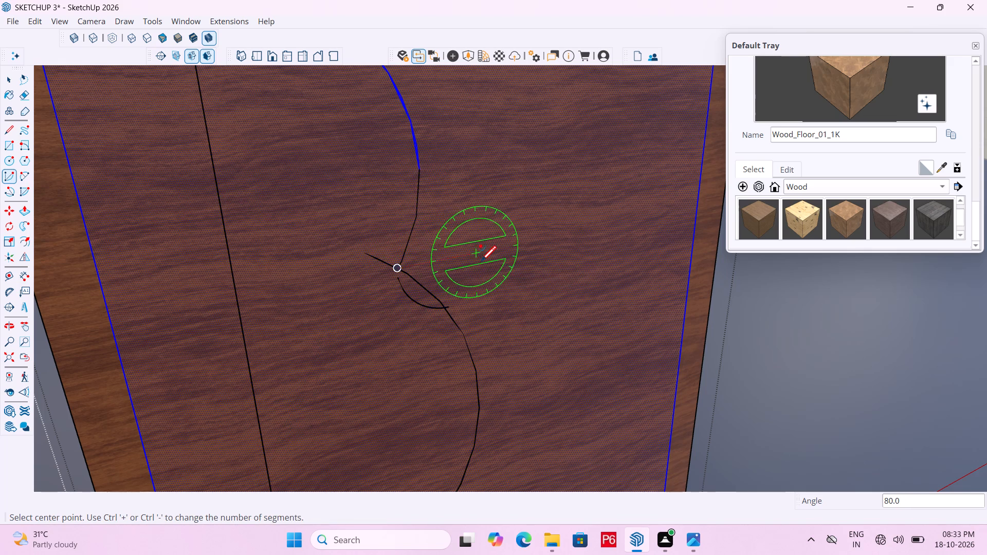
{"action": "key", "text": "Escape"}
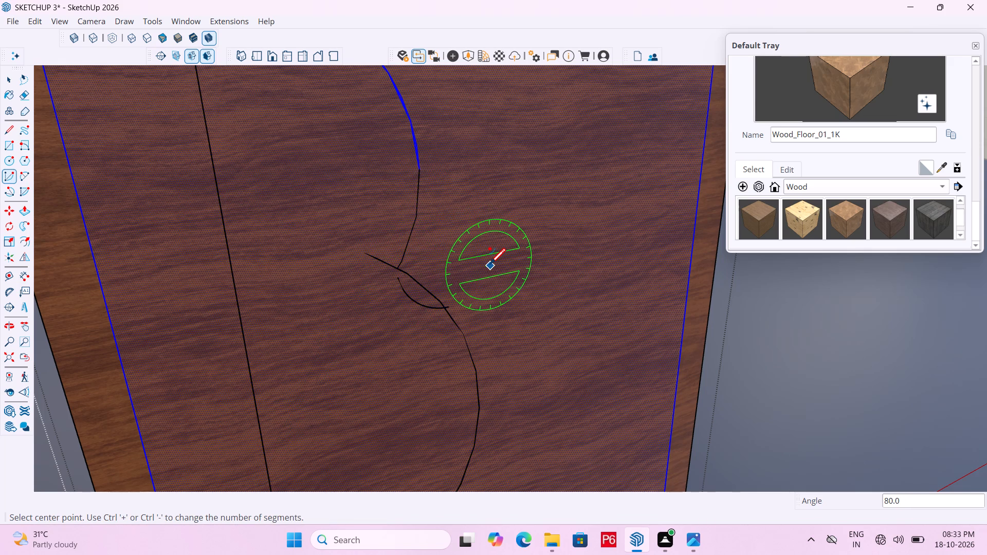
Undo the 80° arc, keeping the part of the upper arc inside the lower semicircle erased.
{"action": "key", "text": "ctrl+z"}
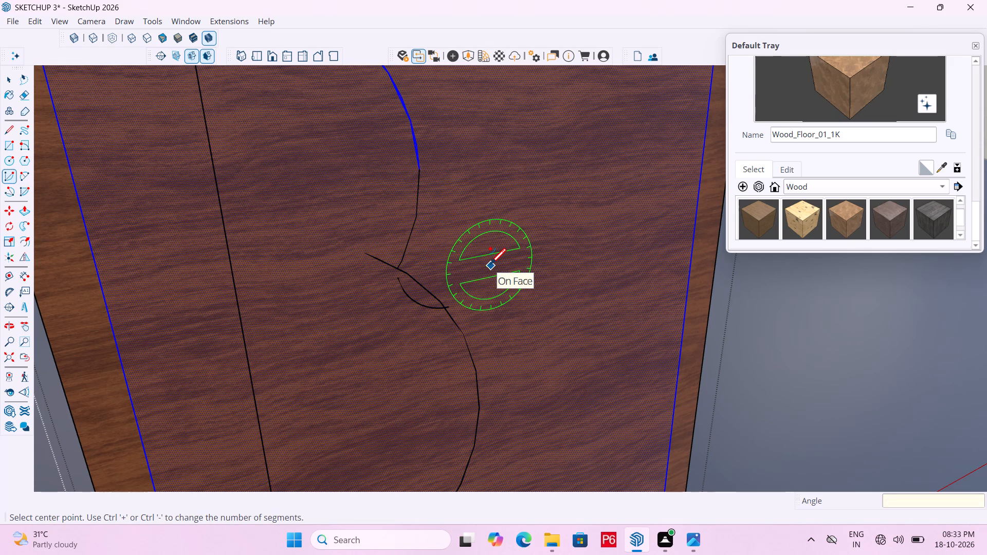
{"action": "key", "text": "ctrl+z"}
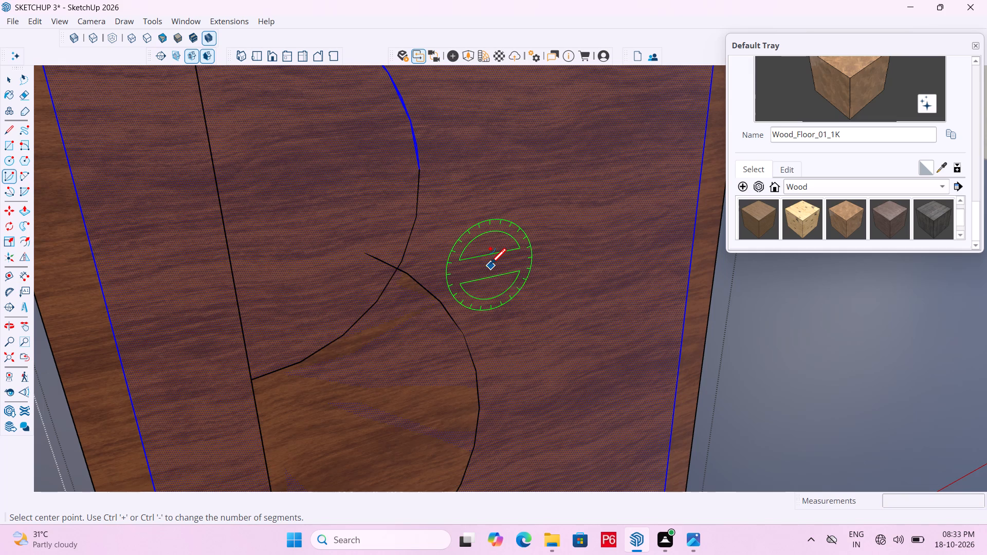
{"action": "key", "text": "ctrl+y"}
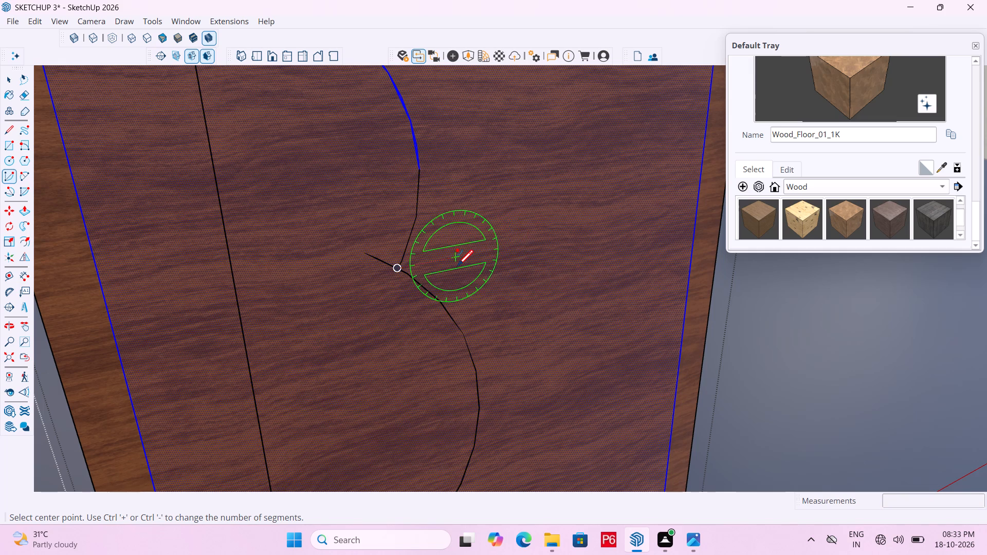
Erase the short end of the lower arc that protrudes past the notch into the B shape.
{"action": "key", "text": "e"}
{"action": "left_click", "coordinate": [374, 251]}
{"action": "double_click", "coordinate": [369, 257]}
{"action": "scroll", "coordinate": [430, 203], "scroll_direction": "down", "scroll_amount": 3}
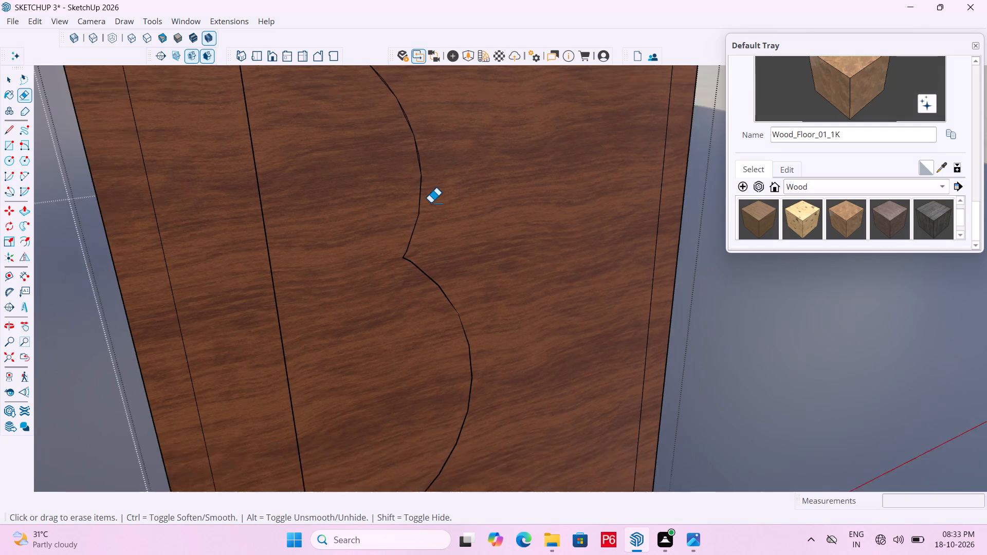
Draw a centre-point arc of about 140° bulging inward across the notch, from the upper arc to the lower arc.
{"action": "scroll", "coordinate": [430, 203], "scroll_direction": "down", "scroll_amount": 2}
{"action": "middle_click", "coordinate": [451, 229]}
{"action": "scroll", "coordinate": [450, 228], "scroll_direction": "up", "scroll_amount": 4}
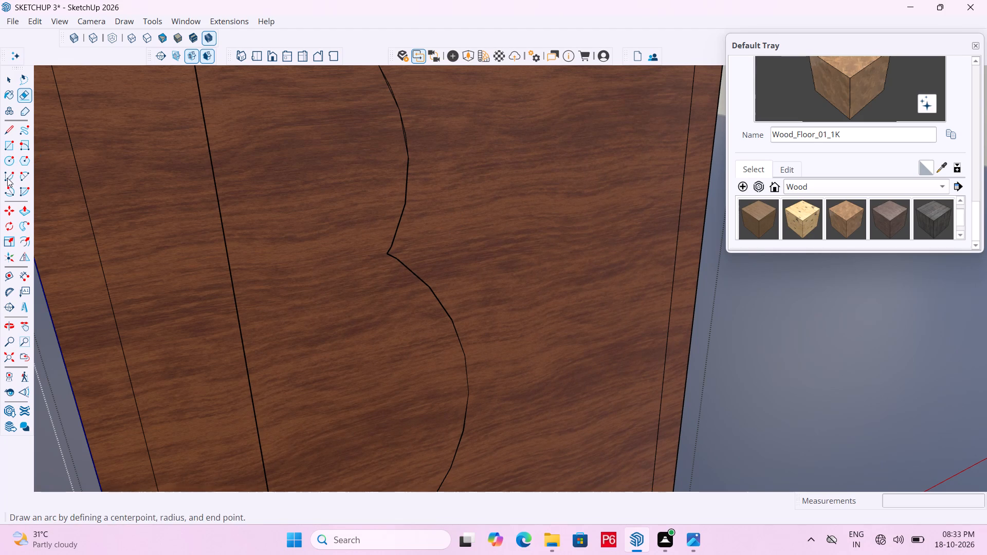
{"action": "left_click", "coordinate": [8, 174]}
{"action": "left_click", "coordinate": [444, 223]}
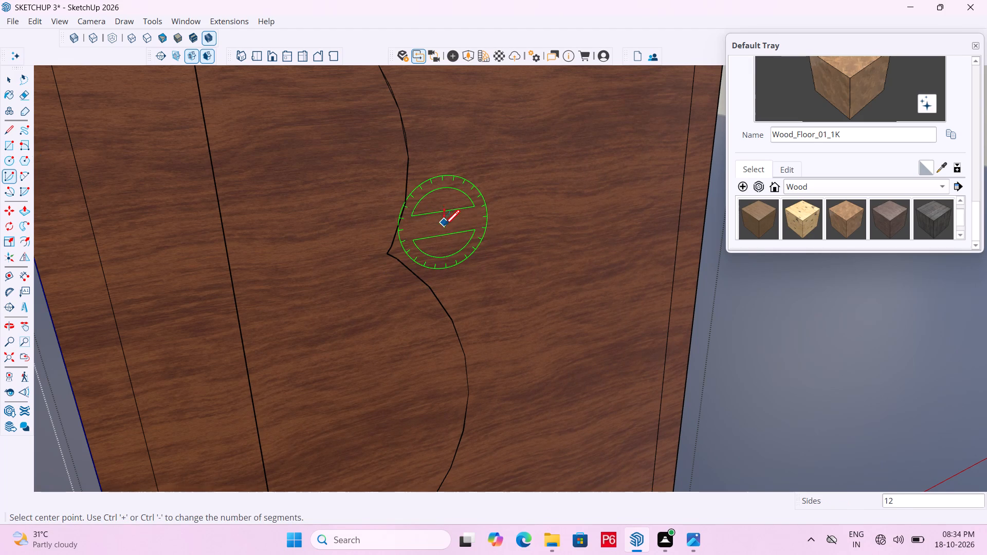
{"action": "left_click_drag", "start_coordinate": [408, 172], "coordinate": [402, 174]}
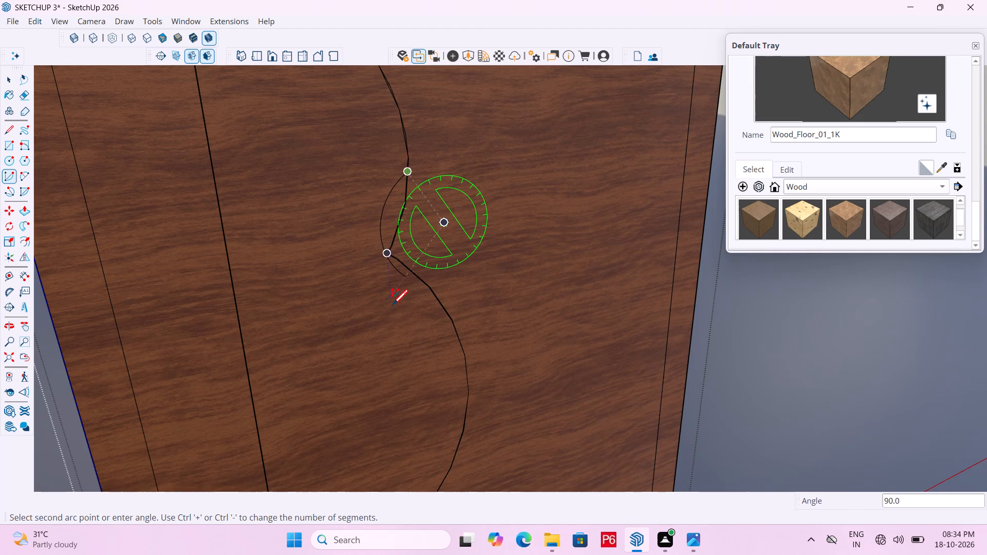
{"action": "left_click", "coordinate": [436, 328]}
{"action": "scroll", "coordinate": [410, 285], "scroll_direction": "up", "scroll_amount": 1}
{"action": "key", "text": "Escape"}
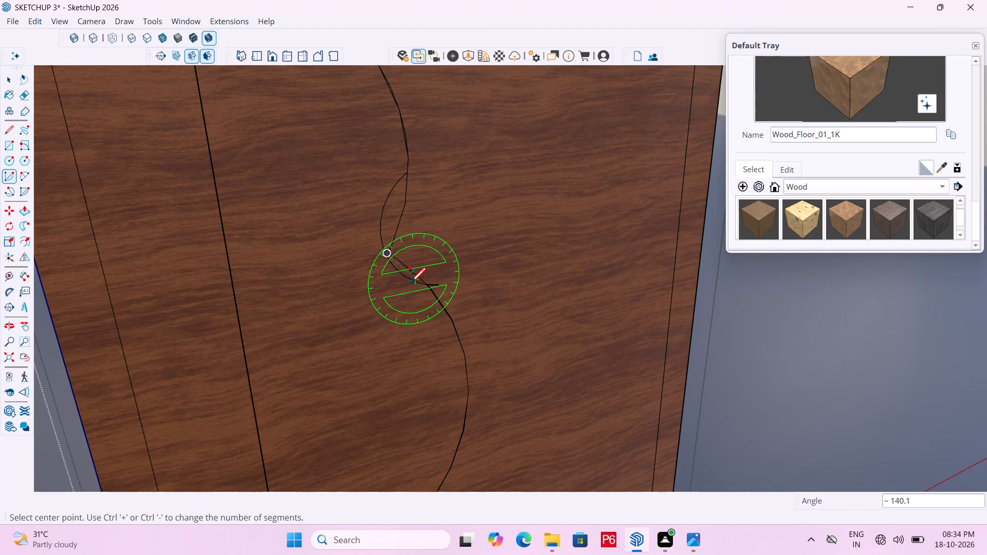
Erase the old notch segments outside the new connecting arc, leaving a rounded waist in the B outline.
{"action": "scroll", "coordinate": [410, 285], "scroll_direction": "up", "scroll_amount": 3}
{"action": "key", "text": "e"}
{"action": "left_click_drag", "start_coordinate": [448, 287], "coordinate": [450, 278]}
{"action": "left_click", "coordinate": [420, 262]}
{"action": "left_click_drag", "start_coordinate": [412, 258], "coordinate": [393, 249]}
{"action": "left_click_drag", "start_coordinate": [381, 221], "coordinate": [386, 215]}
Save the model with the completed B outline.
{"action": "scroll", "coordinate": [454, 228], "scroll_direction": "down", "scroll_amount": 5}
{"action": "middle_click_drag", "start_coordinate": [441, 252], "coordinate": [273, 237]}
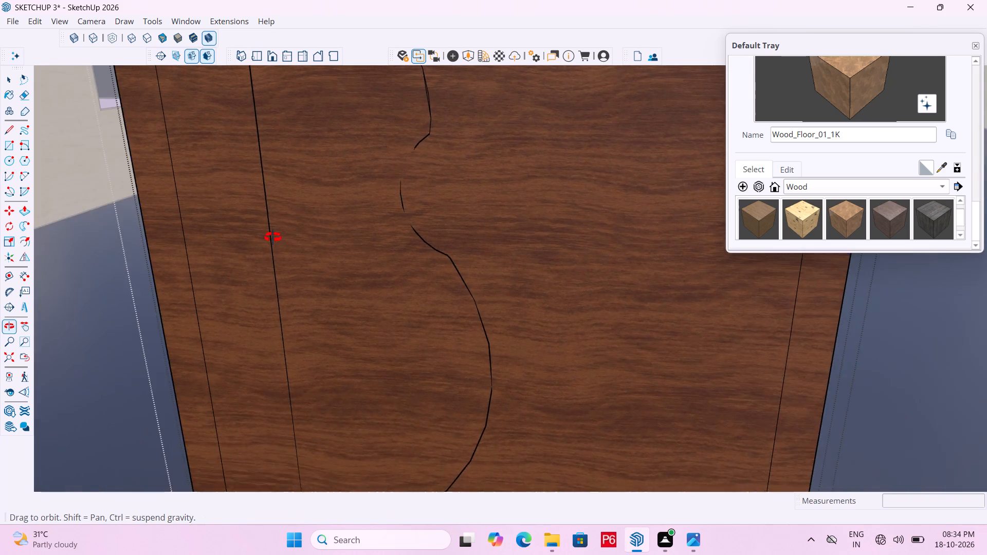
{"action": "middle_click_drag", "start_coordinate": [273, 237], "coordinate": [344, 207]}
{"action": "scroll", "coordinate": [399, 217], "scroll_direction": "down", "scroll_amount": 6}
{"action": "scroll", "coordinate": [355, 232], "scroll_direction": "down", "scroll_amount": 1}
{"action": "middle_click_drag", "start_coordinate": [340, 242], "coordinate": [331, 260]}
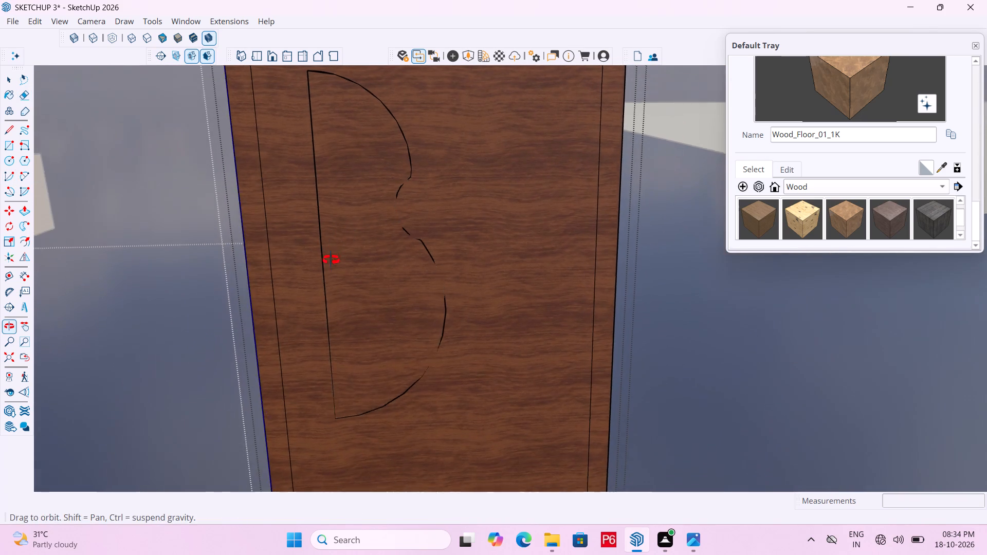
{"action": "middle_click_drag", "start_coordinate": [331, 260], "coordinate": [336, 272]}
{"action": "scroll", "coordinate": [359, 247], "scroll_direction": "down", "scroll_amount": 5}
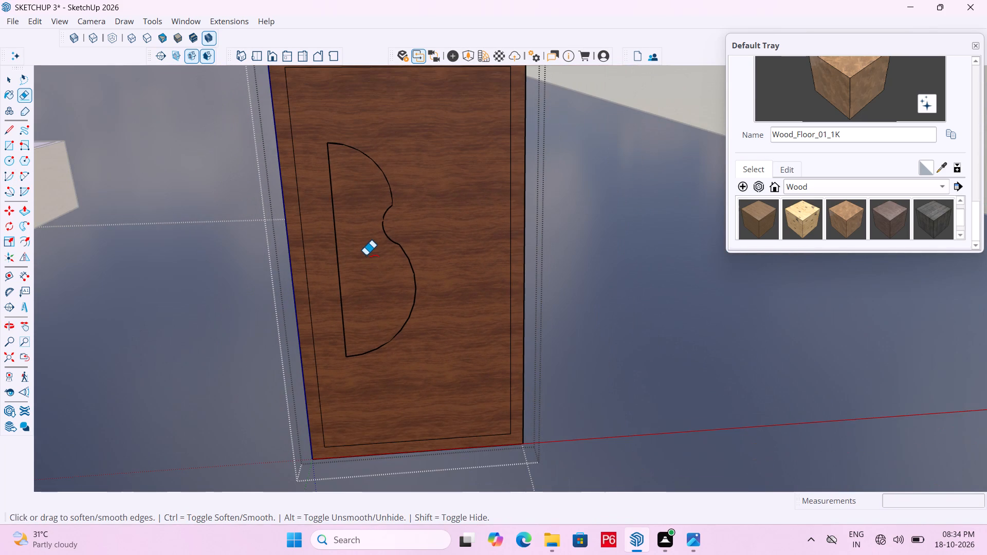
{"action": "key", "text": "ctrl+s"}
{"action": "key", "text": "ctrl+s"}
{"action": "key", "text": "ctrl+s"}
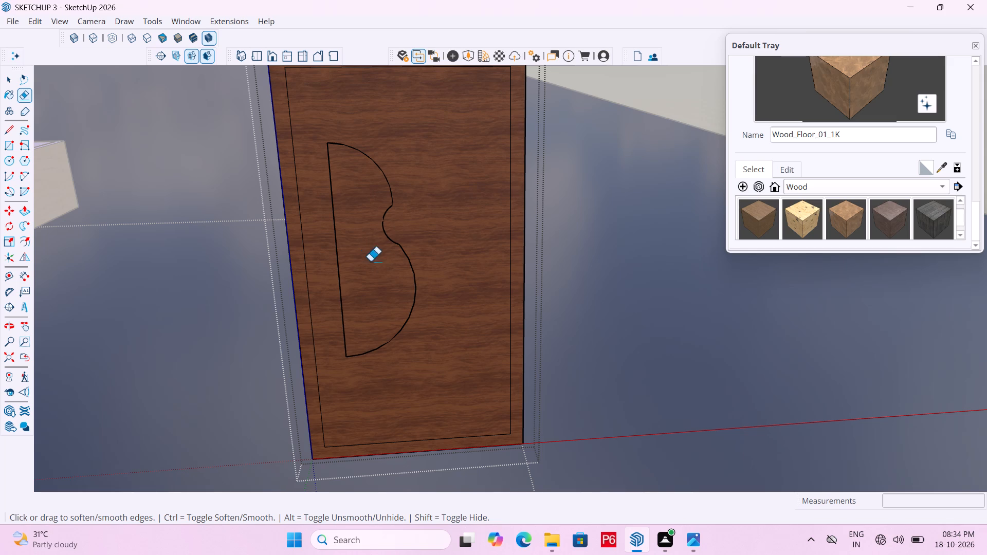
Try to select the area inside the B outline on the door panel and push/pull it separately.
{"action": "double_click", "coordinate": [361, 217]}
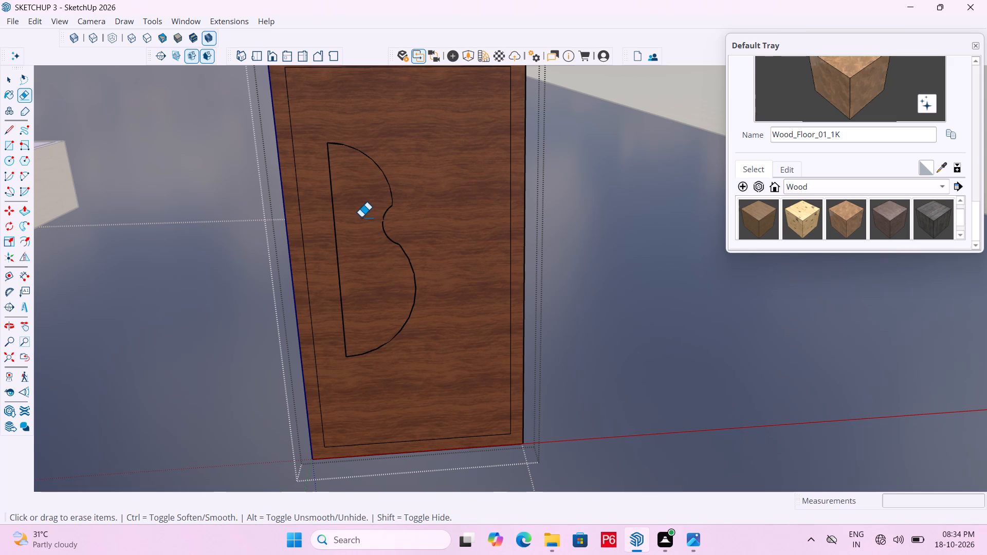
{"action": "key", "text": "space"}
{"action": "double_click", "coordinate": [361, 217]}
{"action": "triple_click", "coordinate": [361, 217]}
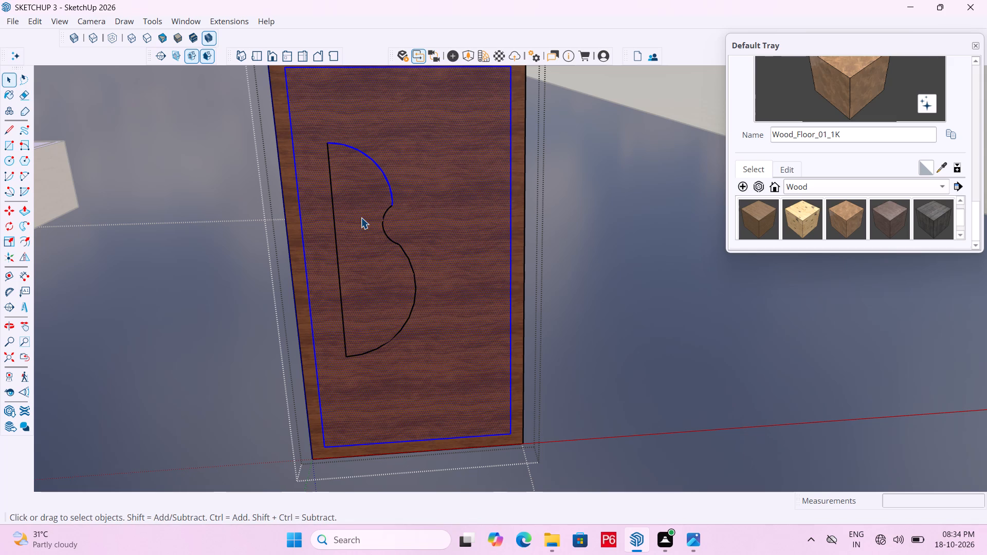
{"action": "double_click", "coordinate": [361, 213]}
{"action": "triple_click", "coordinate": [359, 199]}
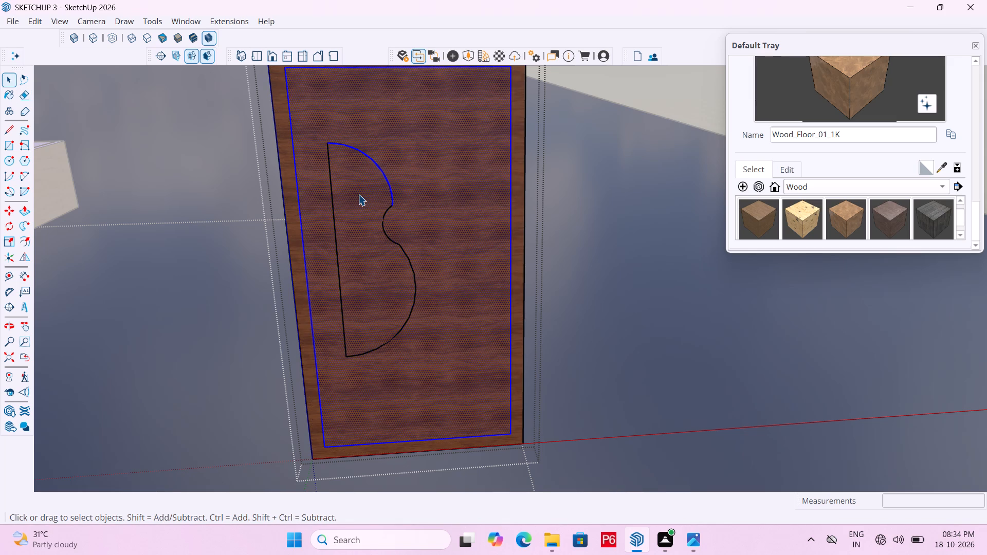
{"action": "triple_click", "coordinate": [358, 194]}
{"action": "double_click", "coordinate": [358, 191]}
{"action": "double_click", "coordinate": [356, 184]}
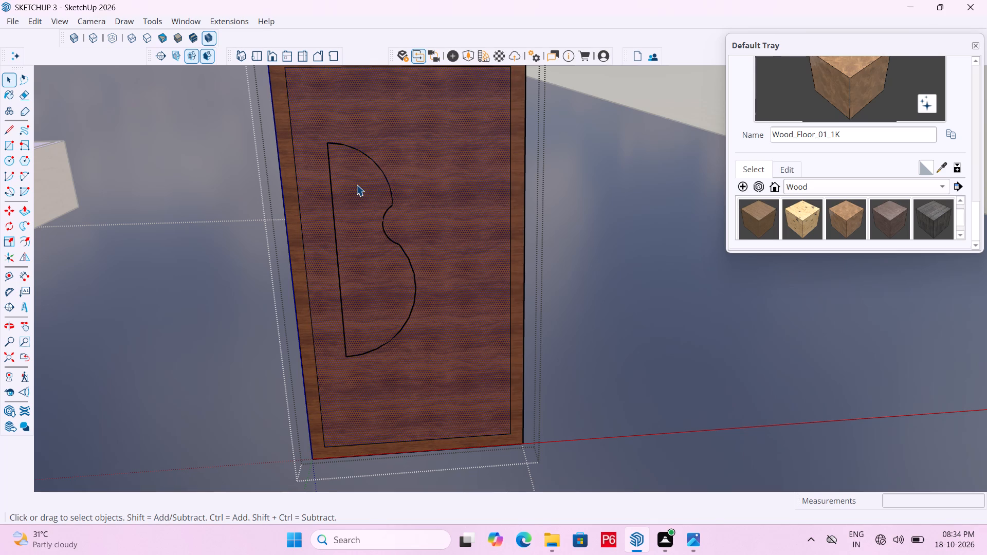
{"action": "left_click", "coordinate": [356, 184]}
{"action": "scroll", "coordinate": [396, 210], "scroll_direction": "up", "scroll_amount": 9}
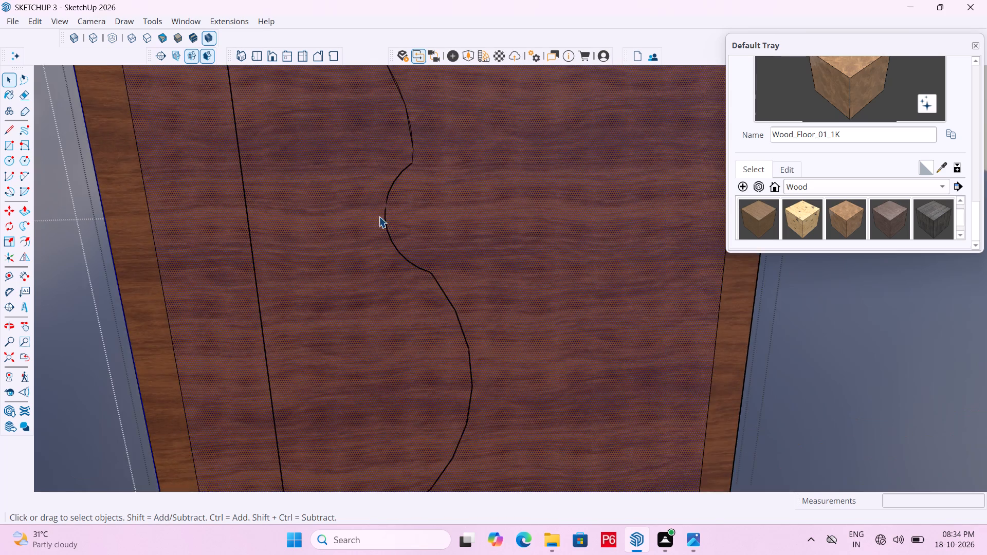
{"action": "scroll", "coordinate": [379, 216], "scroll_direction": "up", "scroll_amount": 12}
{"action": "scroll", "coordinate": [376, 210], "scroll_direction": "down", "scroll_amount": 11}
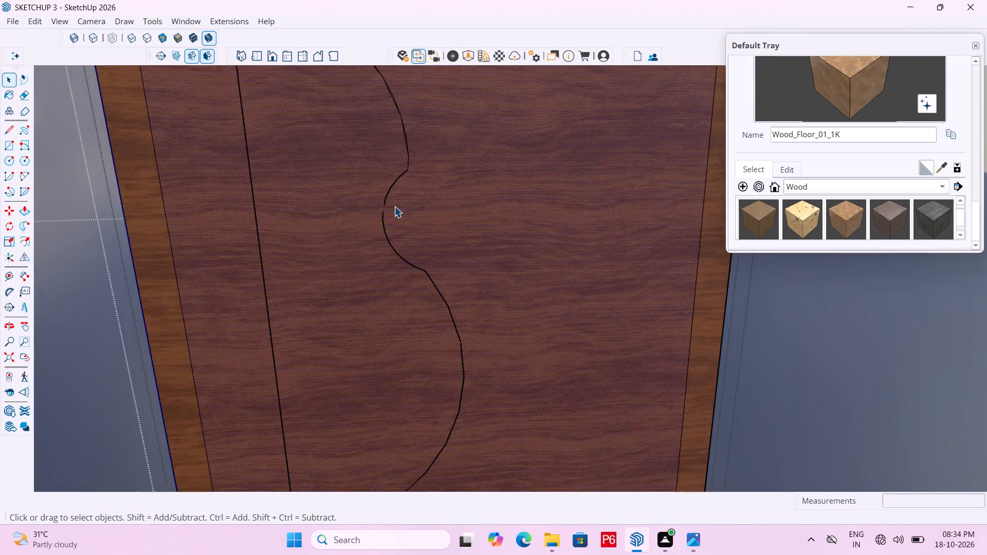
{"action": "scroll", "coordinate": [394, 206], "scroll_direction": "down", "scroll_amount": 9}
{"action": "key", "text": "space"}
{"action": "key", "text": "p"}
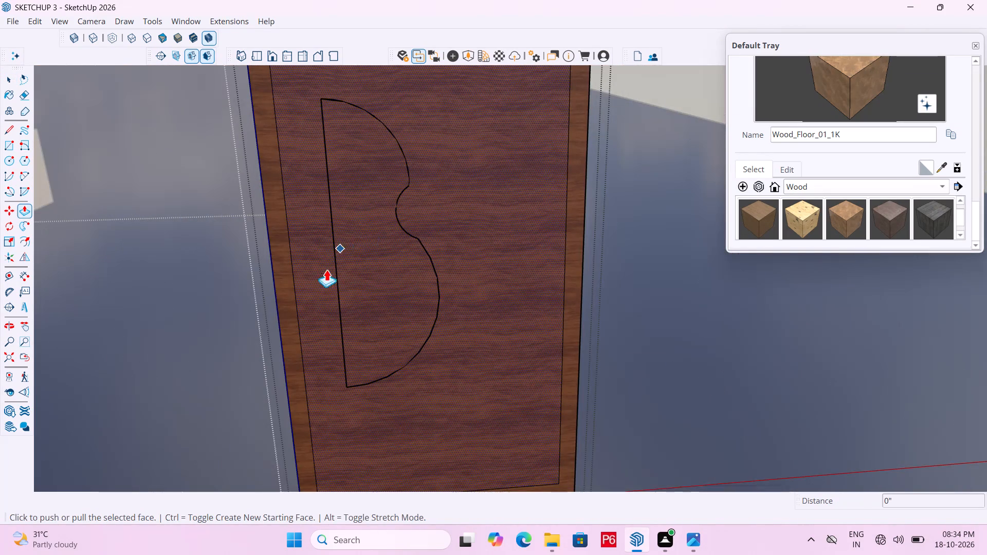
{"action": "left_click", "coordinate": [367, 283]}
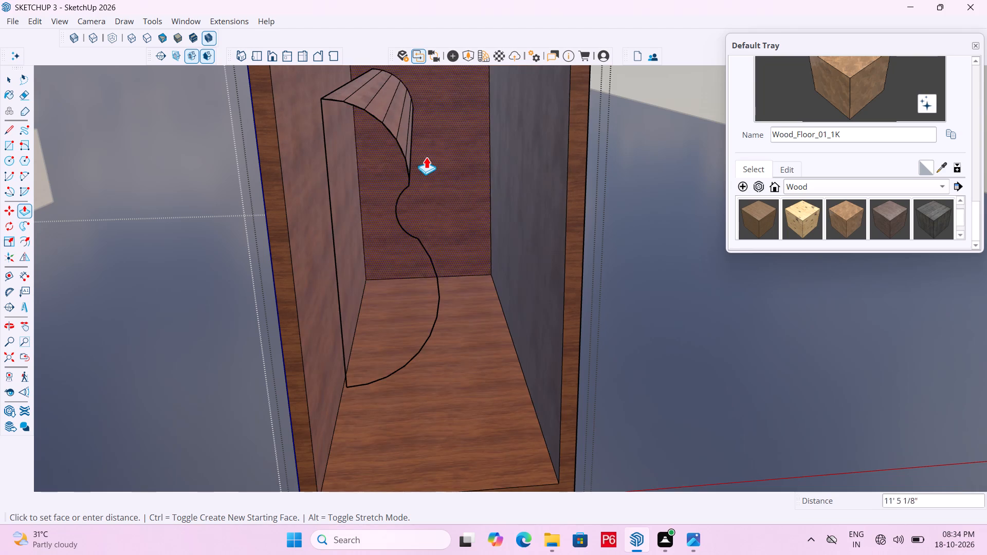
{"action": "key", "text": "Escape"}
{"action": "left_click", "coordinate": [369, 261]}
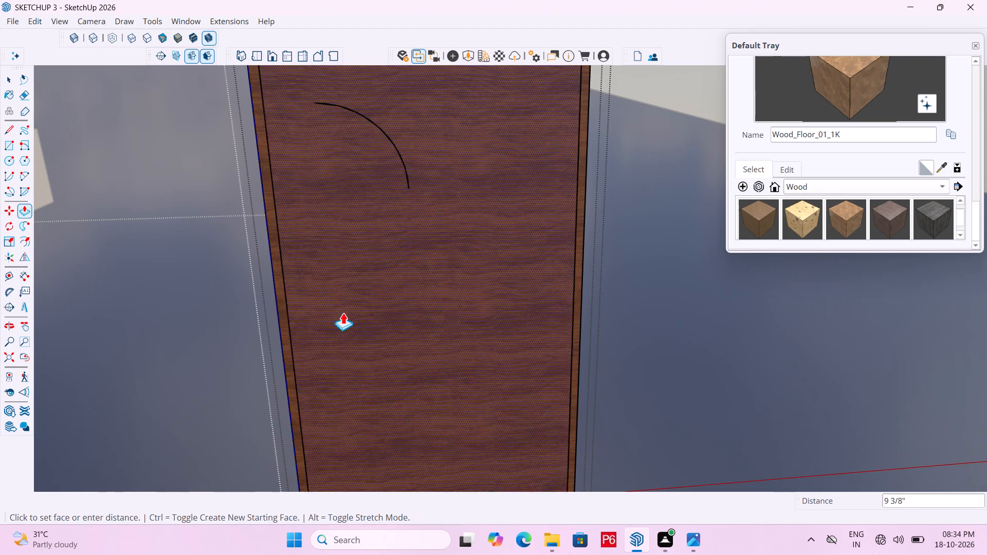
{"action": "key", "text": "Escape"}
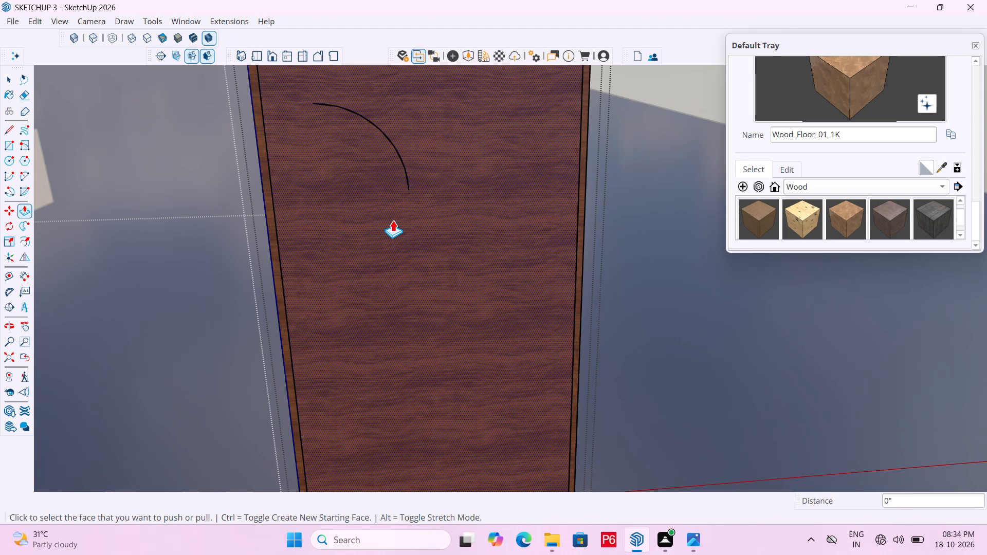
Save the model.
{"action": "key", "text": "ctrl+s"}
{"action": "key", "text": "ctrl+s"}
{"action": "key", "text": "ctrl+s"}
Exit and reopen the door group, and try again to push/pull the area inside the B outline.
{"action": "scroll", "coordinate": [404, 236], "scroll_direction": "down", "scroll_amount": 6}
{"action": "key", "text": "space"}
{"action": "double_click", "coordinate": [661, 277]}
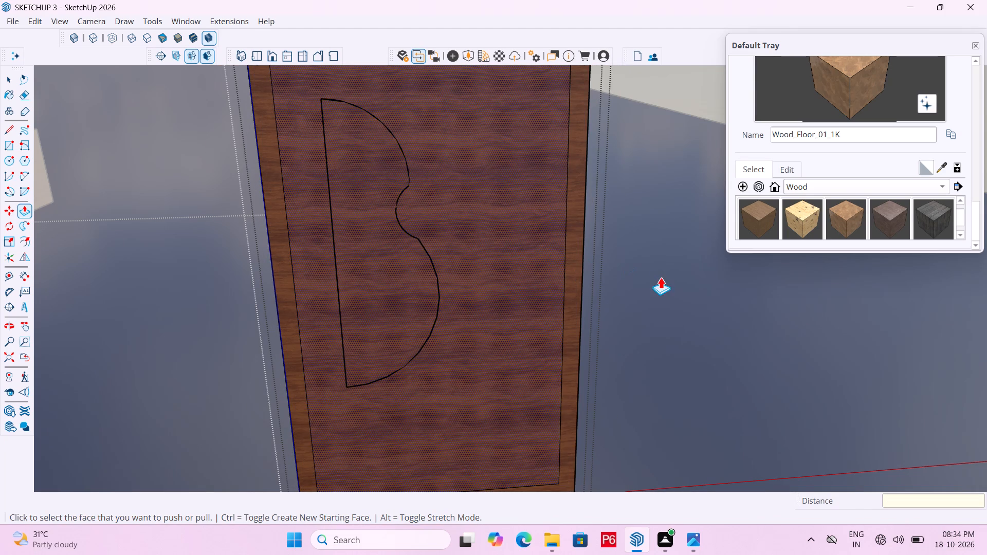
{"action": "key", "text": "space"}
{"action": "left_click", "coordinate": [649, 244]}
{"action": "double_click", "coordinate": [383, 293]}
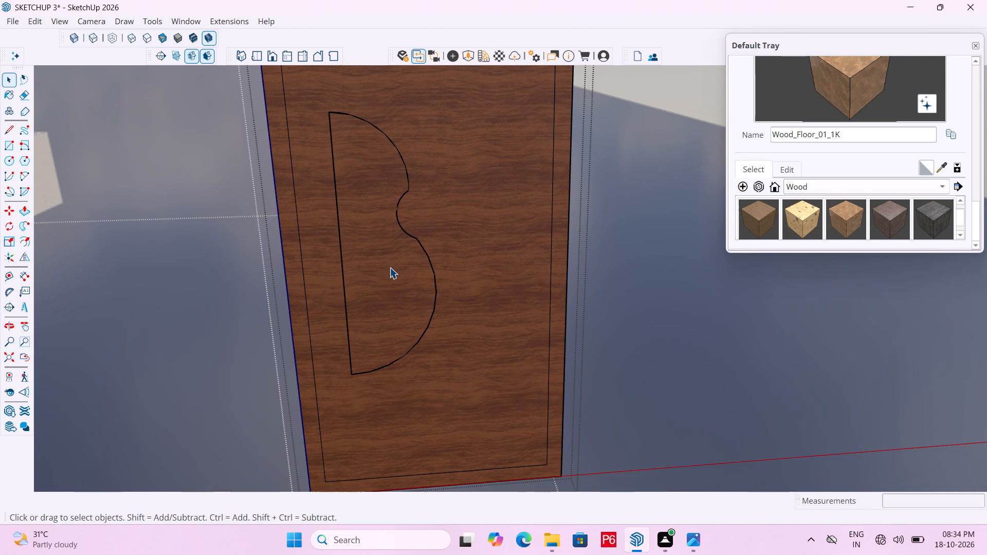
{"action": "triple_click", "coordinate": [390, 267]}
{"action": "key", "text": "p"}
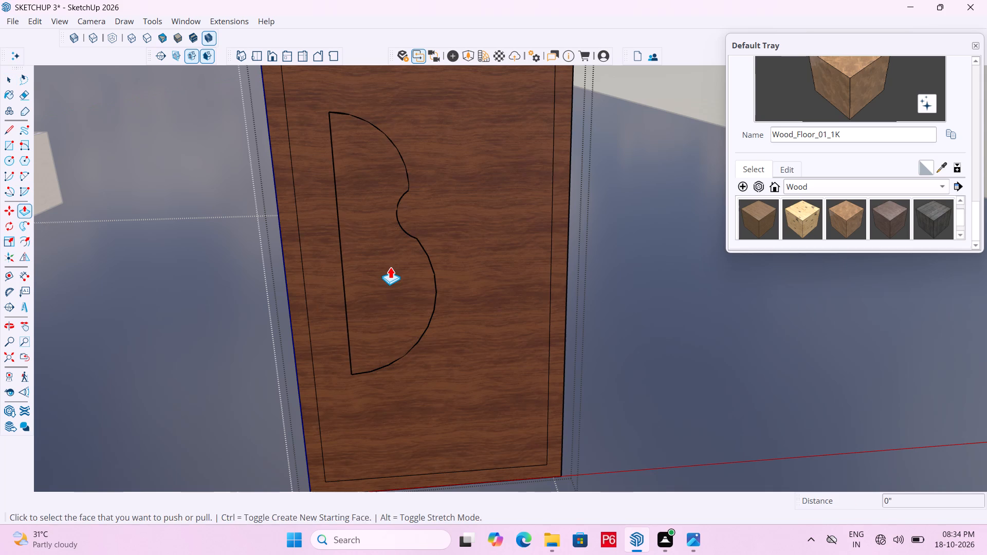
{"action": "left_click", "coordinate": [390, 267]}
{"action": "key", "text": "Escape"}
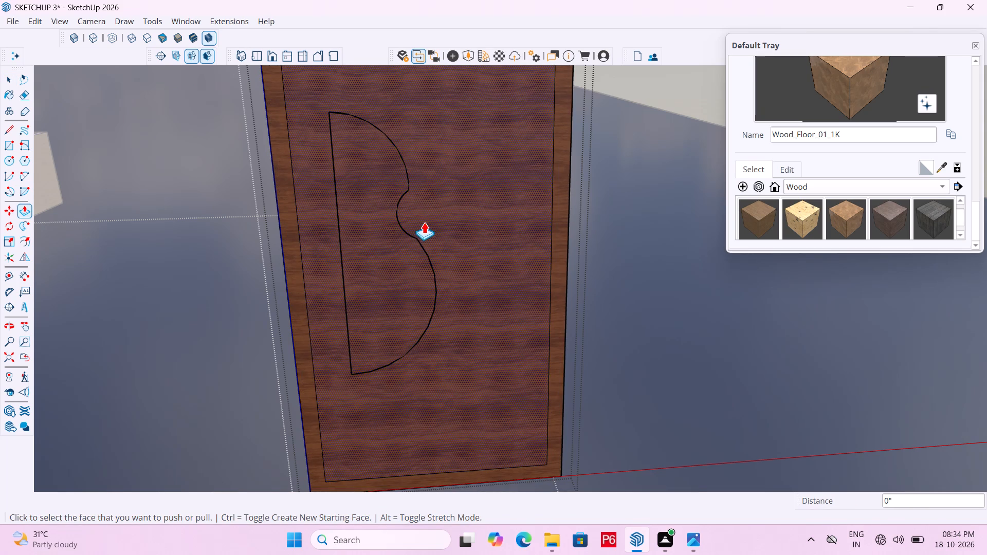
Undo the whole B outline on the door panel, including the waist arc, both large arcs and the vertical line.
{"action": "key", "text": "ctrl+z"}
{"action": "key", "text": "ctrl+z"}
{"action": "key", "text": "ctrl+z"}
{"action": "key", "text": "ctrl+z"}
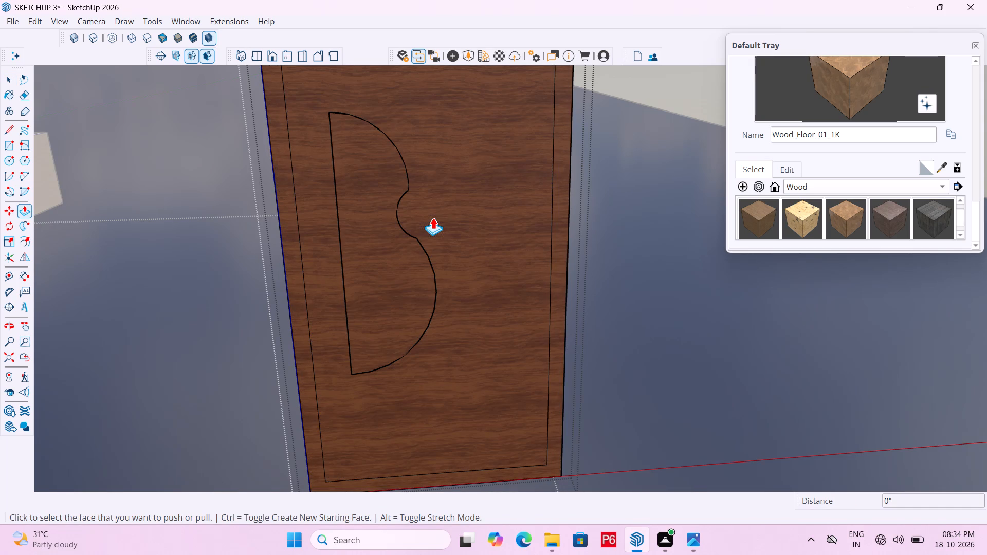
{"action": "key", "text": "ctrl+z"}
{"action": "key", "text": "ctrl+z"}
{"action": "key", "text": "ctrl+z"}
{"action": "key", "text": "ctrl+z"}
{"action": "key", "text": "ctrl+z"}
{"action": "key", "text": "ctrl+z"}
{"action": "key", "text": "ctrl+z"}
{"action": "key", "text": "ctrl+z"}
{"action": "key", "text": "ctrl+z"}
{"action": "key", "text": "ctrl+z"}
{"action": "key", "text": "ctrl+z"}
{"action": "key", "text": "ctrl+z"}
{"action": "key", "text": "ctrl+z"}
{"action": "key", "text": "ctrl+z"}
{"action": "key", "text": "ctrl+z"}
{"action": "key", "text": "ctrl+z"}
{"action": "key", "text": "ctrl+z"}
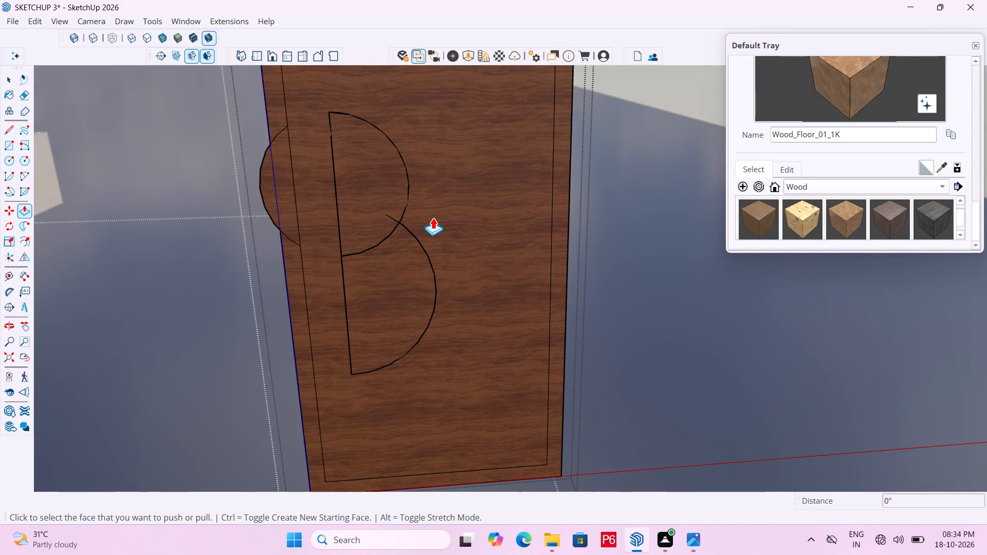
{"action": "key", "text": "ctrl+z"}
{"action": "key", "text": "ctrl+z"}
{"action": "key", "text": "ctrl+z"}
{"action": "key", "text": "ctrl+z"}
{"action": "key", "text": "ctrl+z"}
{"action": "key", "text": "ctrl+z"}
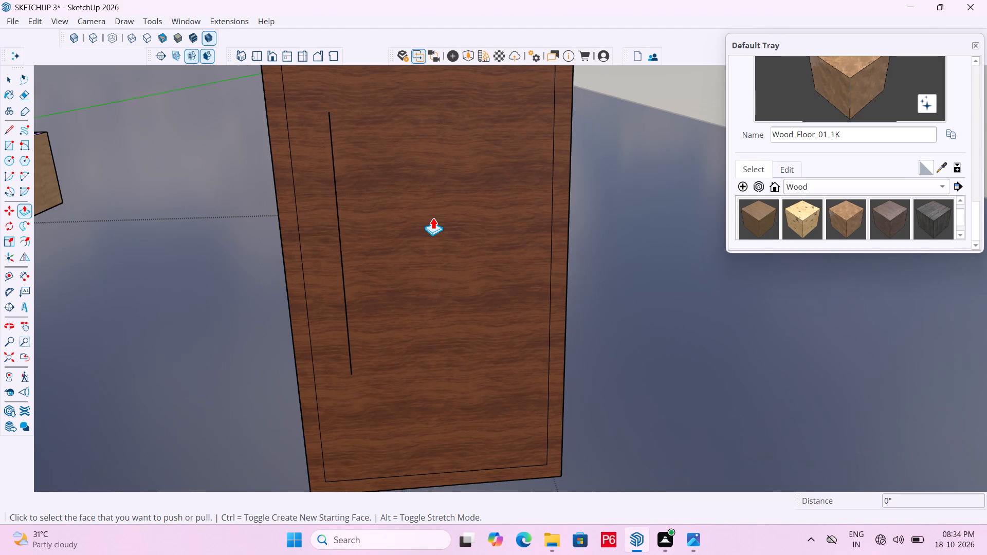
{"action": "key", "text": "ctrl+z"}
{"action": "key", "text": "ctrl+z"}
Open the door group and pull the border frame around the inner panel outward by 1'.
{"action": "key", "text": "space"}
{"action": "double_click", "coordinate": [624, 262]}
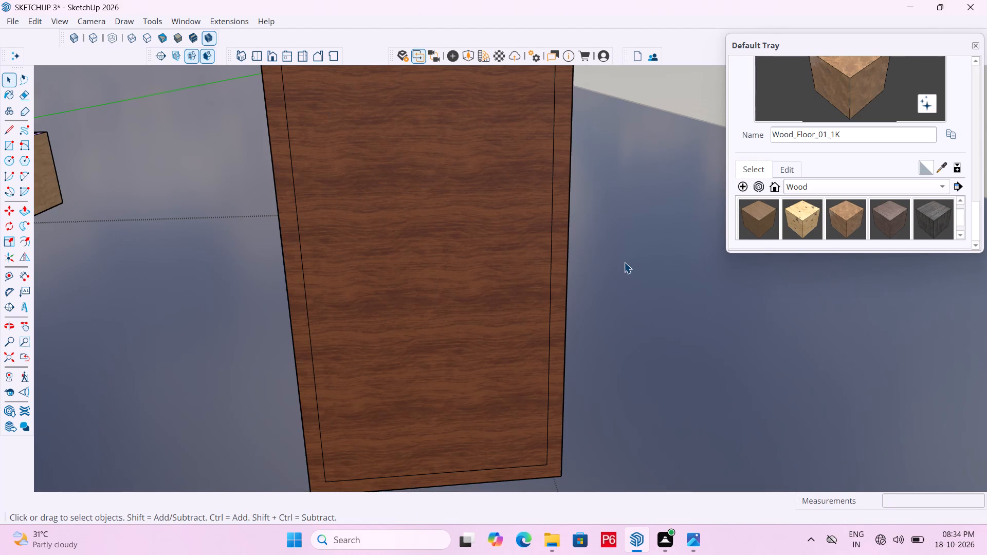
{"action": "scroll", "coordinate": [332, 246], "scroll_direction": "down", "scroll_amount": 6}
{"action": "middle_click_drag", "start_coordinate": [393, 218], "coordinate": [332, 248]}
{"action": "scroll", "coordinate": [350, 200], "scroll_direction": "up", "scroll_amount": 3}
{"action": "left_click", "coordinate": [343, 205]}
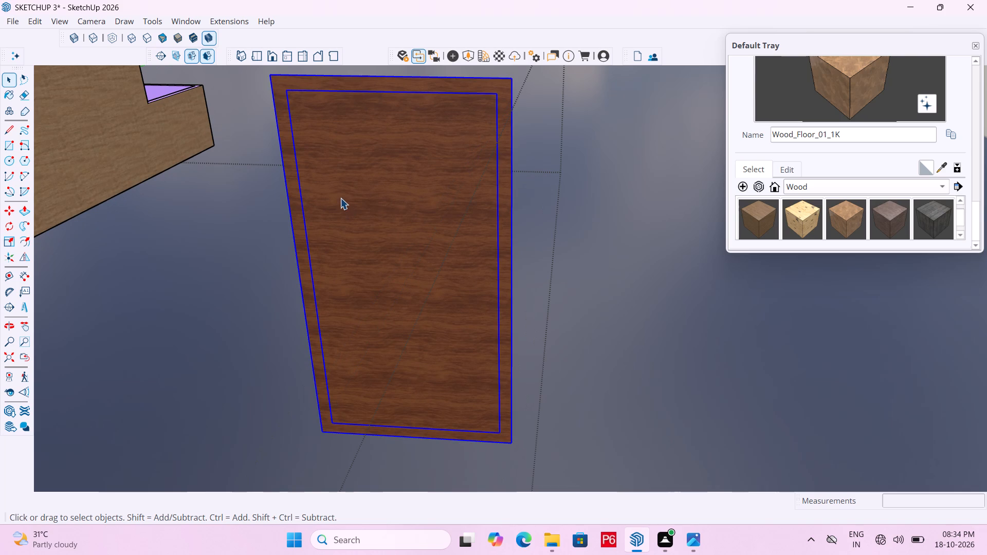
{"action": "double_click", "coordinate": [340, 196]}
{"action": "left_click", "coordinate": [333, 184]}
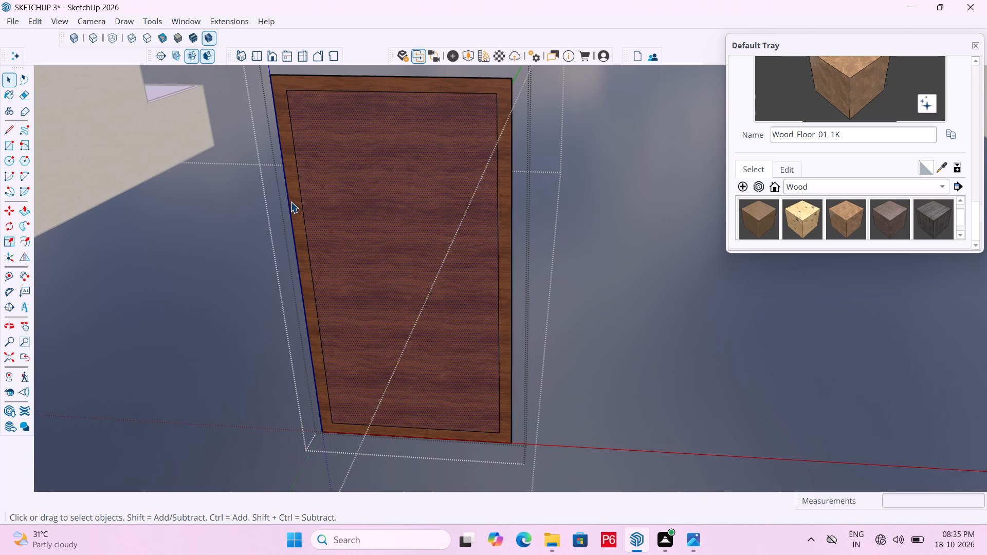
{"action": "key", "text": "p"}
{"action": "key", "text": "space"}
{"action": "left_click", "coordinate": [303, 275]}
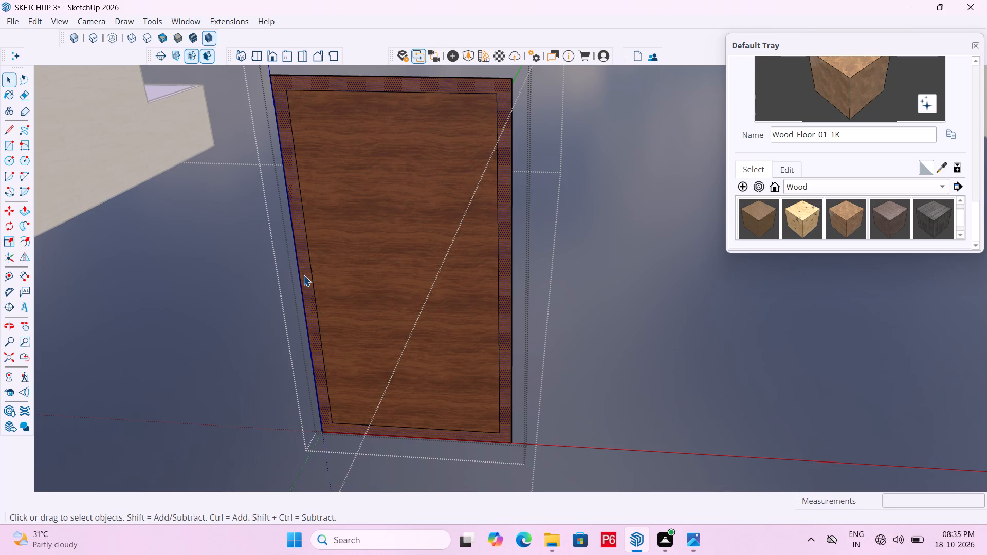
{"action": "key", "text": "p"}
{"action": "left_click", "coordinate": [303, 271]}
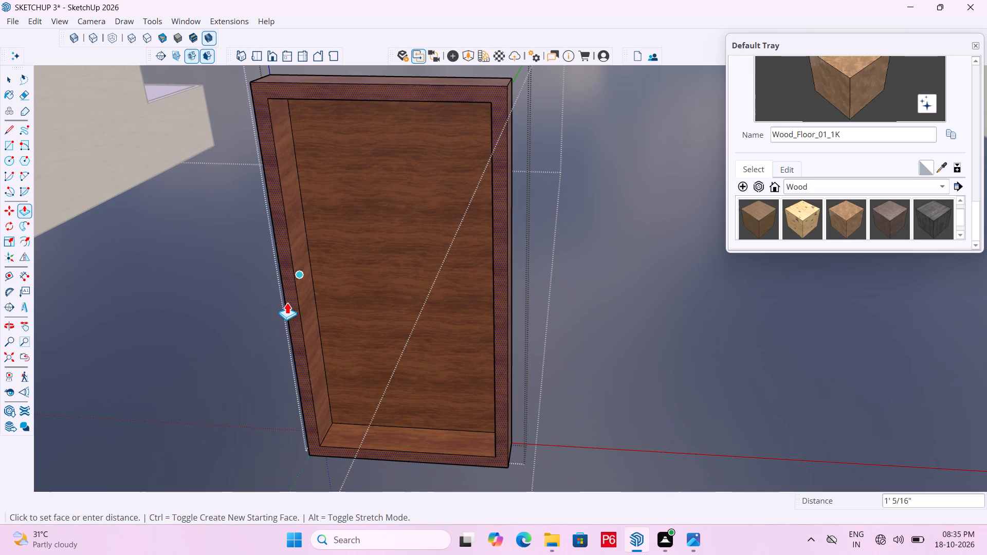
{"action": "middle_click_drag", "start_coordinate": [285, 305], "coordinate": [139, 362]}
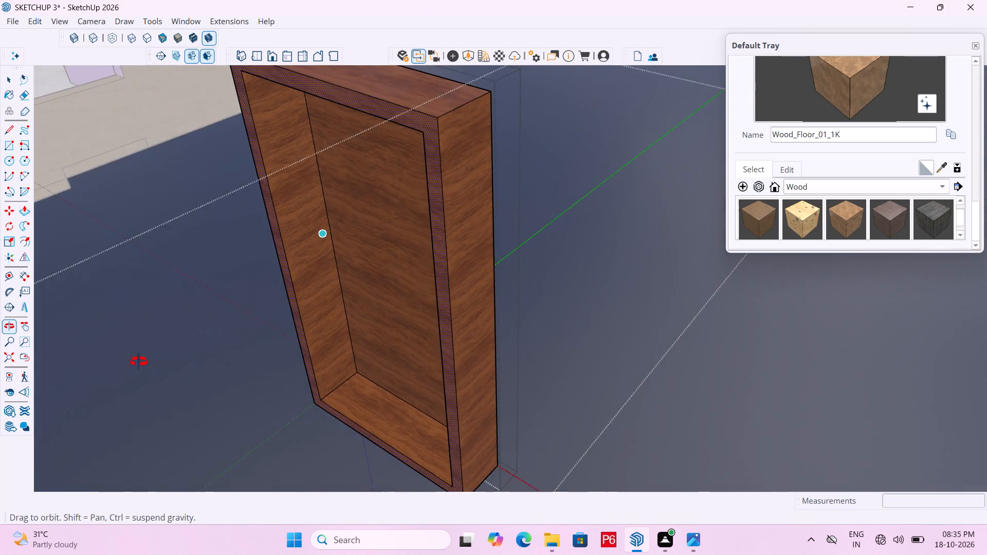
{"action": "middle_click_drag", "start_coordinate": [139, 362], "coordinate": [149, 389]}
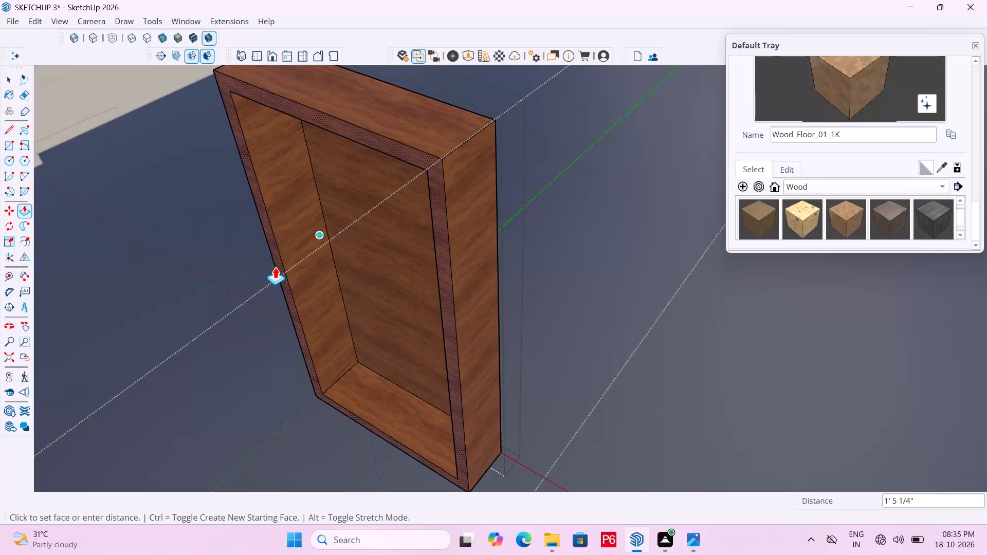
{"action": "type", "text": "1'"}
{"action": "key", "text": "Return"}
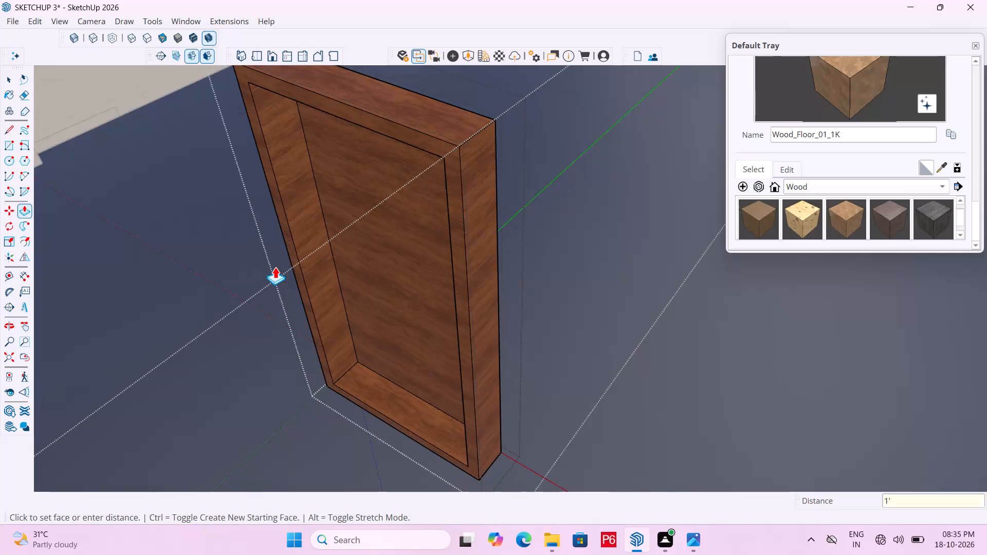
Save the model with the extruded door frame.
{"action": "scroll", "coordinate": [464, 198], "scroll_direction": "down", "scroll_amount": 4}
{"action": "middle_click_drag", "start_coordinate": [417, 198], "coordinate": [521, 125]}
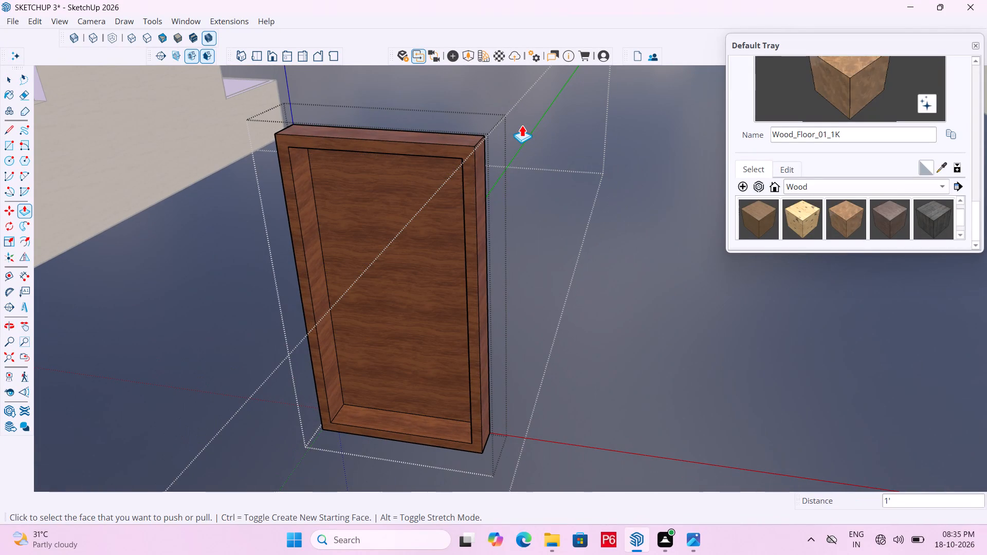
{"action": "key", "text": "ctrl+s"}
{"action": "key", "text": "ctrl+s"}
{"action": "key", "text": "ctrl+s"}
{"action": "key", "text": "ctrl+s"}
Pull the recessed inner panel of the door forward about 4 1/2" within the frame.
{"action": "scroll", "coordinate": [595, 154], "scroll_direction": "down", "scroll_amount": 1}
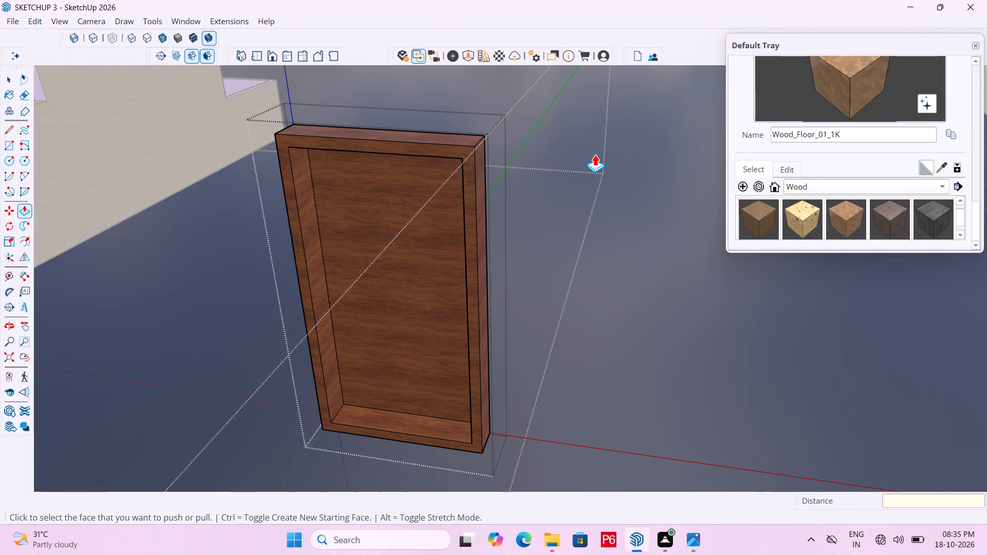
{"action": "scroll", "coordinate": [595, 154], "scroll_direction": "down", "scroll_amount": 4}
{"action": "middle_click_drag", "start_coordinate": [570, 169], "coordinate": [588, 163]}
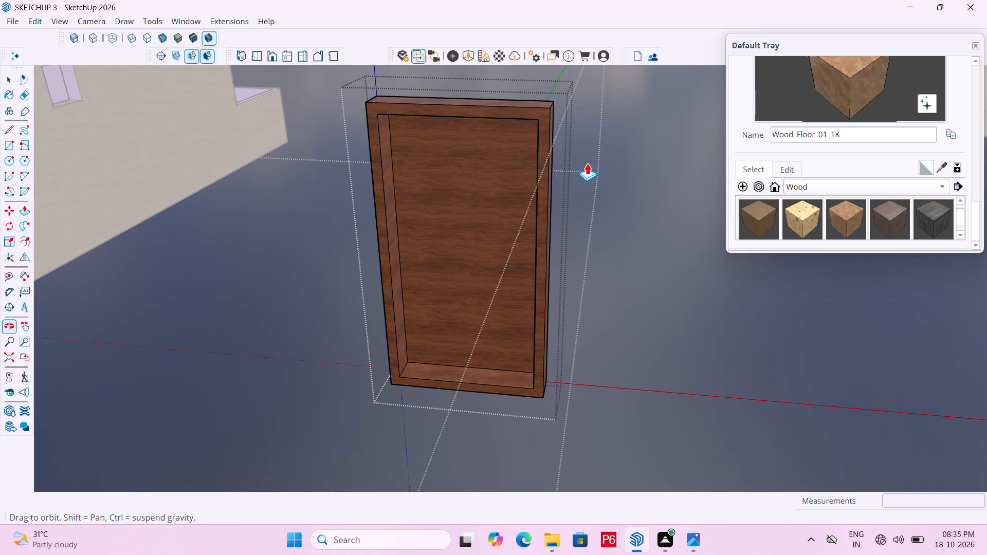
{"action": "scroll", "coordinate": [442, 296], "scroll_direction": "up", "scroll_amount": 3}
{"action": "left_click", "coordinate": [449, 291]}
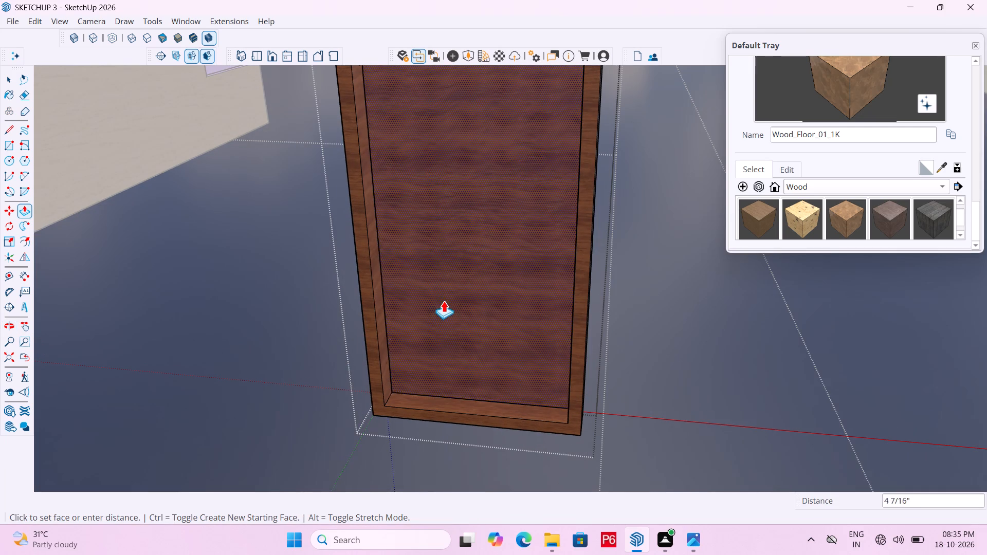
{"action": "left_click", "coordinate": [447, 299]}
{"action": "middle_click_drag", "start_coordinate": [524, 274], "coordinate": [121, 277]}
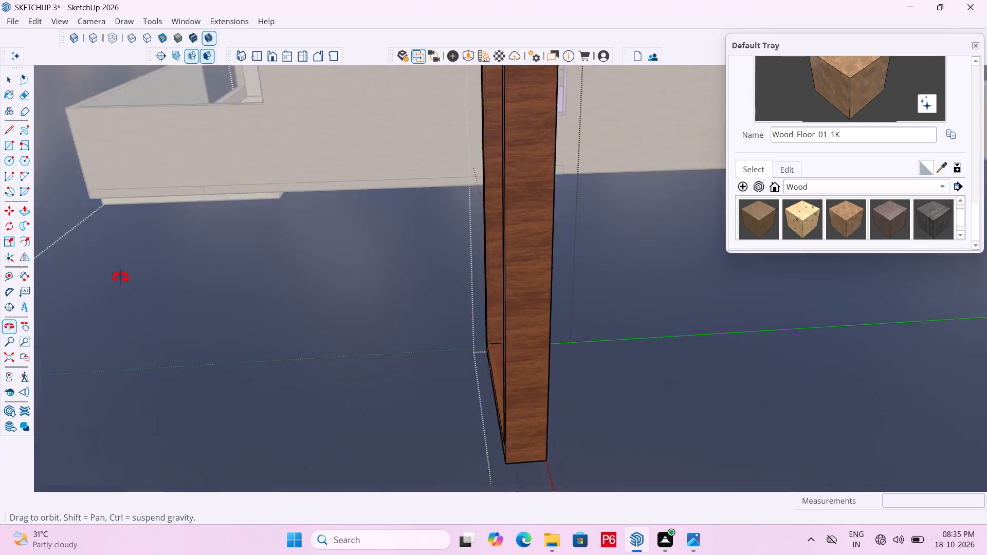
{"action": "middle_click_drag", "start_coordinate": [121, 277], "coordinate": [448, 286]}
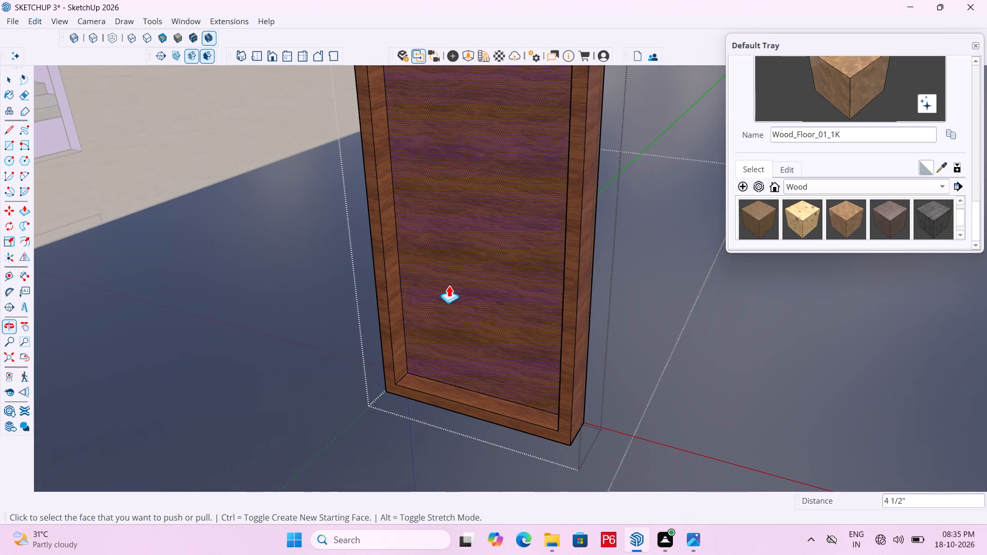
Save the model and exit the door group.
{"action": "key", "text": "ctrl+s"}
{"action": "key", "text": "ctrl+s"}
{"action": "key", "text": "ctrl+s"}
{"action": "key", "text": "ctrl+s"}
{"action": "key", "text": "ctrl+s"}
{"action": "scroll", "coordinate": [416, 267], "scroll_direction": "down", "scroll_amount": 4}
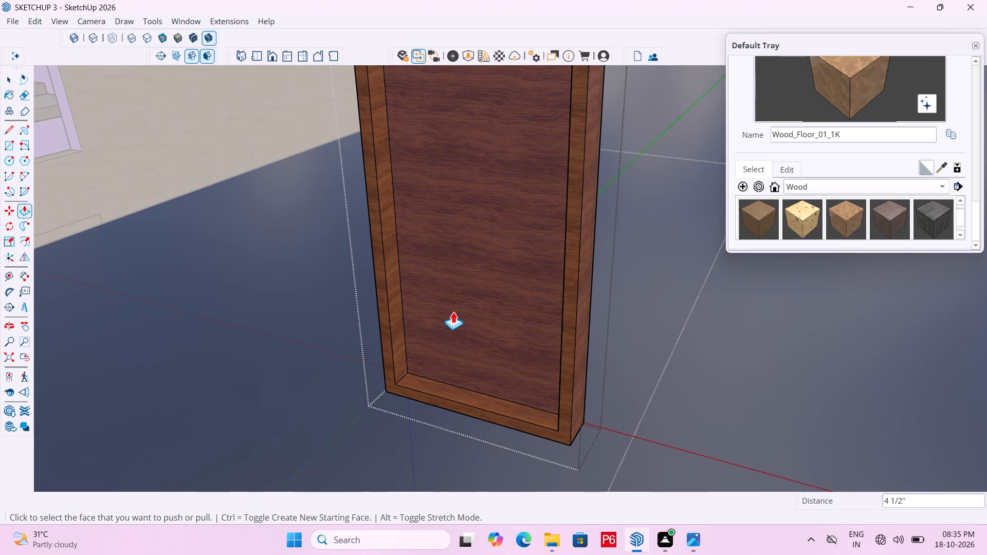
{"action": "scroll", "coordinate": [453, 311], "scroll_direction": "down", "scroll_amount": 1}
{"action": "scroll", "coordinate": [495, 268], "scroll_direction": "down", "scroll_amount": 6}
{"action": "scroll", "coordinate": [489, 227], "scroll_direction": "down", "scroll_amount": 4}
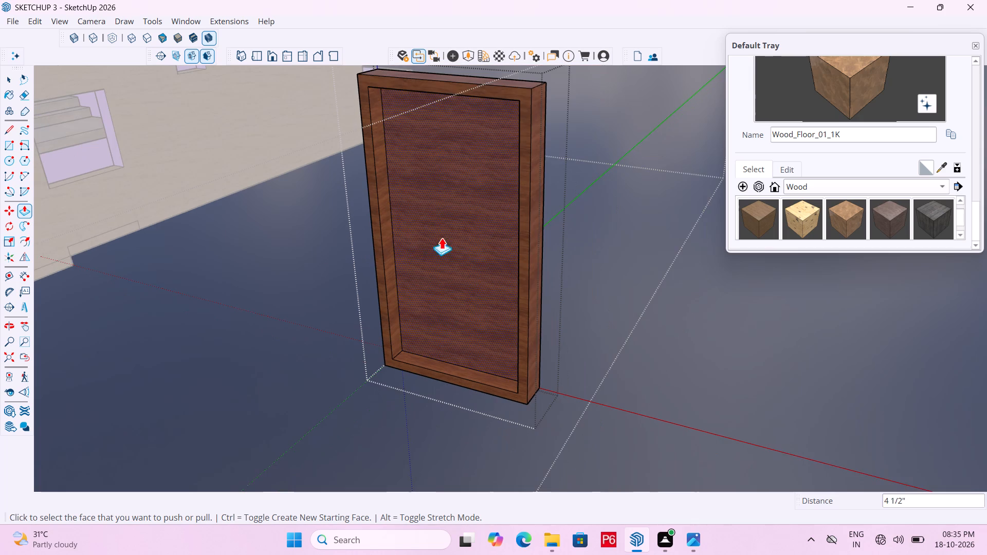
{"action": "scroll", "coordinate": [499, 227], "scroll_direction": "down", "scroll_amount": 3}
{"action": "key", "text": "space"}
{"action": "double_click", "coordinate": [582, 218]}
{"action": "scroll", "coordinate": [518, 182], "scroll_direction": "down", "scroll_amount": 6}
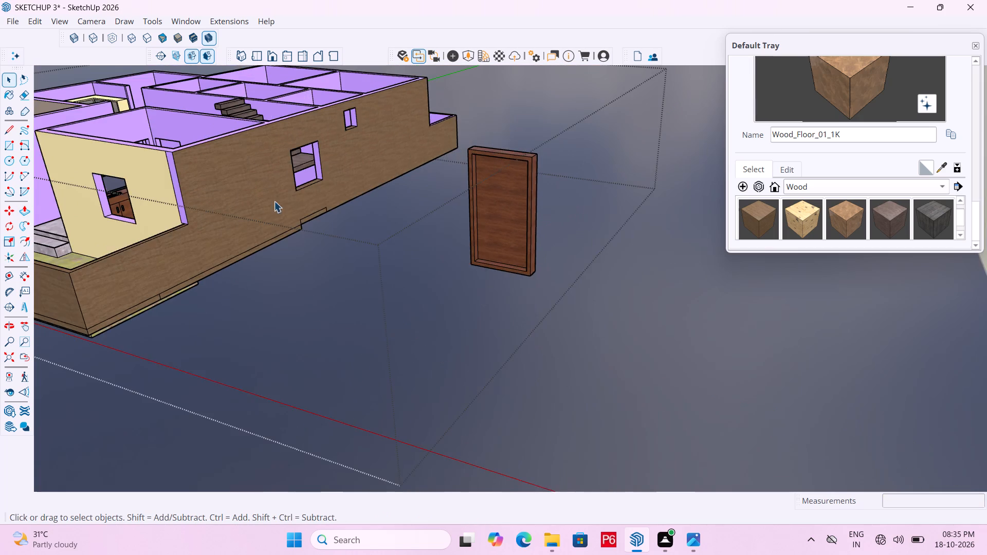
Examine the house and the separate entrance door from several sides, comparing the door with the building.
{"action": "scroll", "coordinate": [254, 208], "scroll_direction": "down", "scroll_amount": 2}
{"action": "scroll", "coordinate": [492, 217], "scroll_direction": "down", "scroll_amount": 6}
{"action": "middle_click_drag", "start_coordinate": [229, 221], "coordinate": [0, 226]}
{"action": "scroll", "coordinate": [0, 226], "scroll_direction": "up", "scroll_amount": 5}
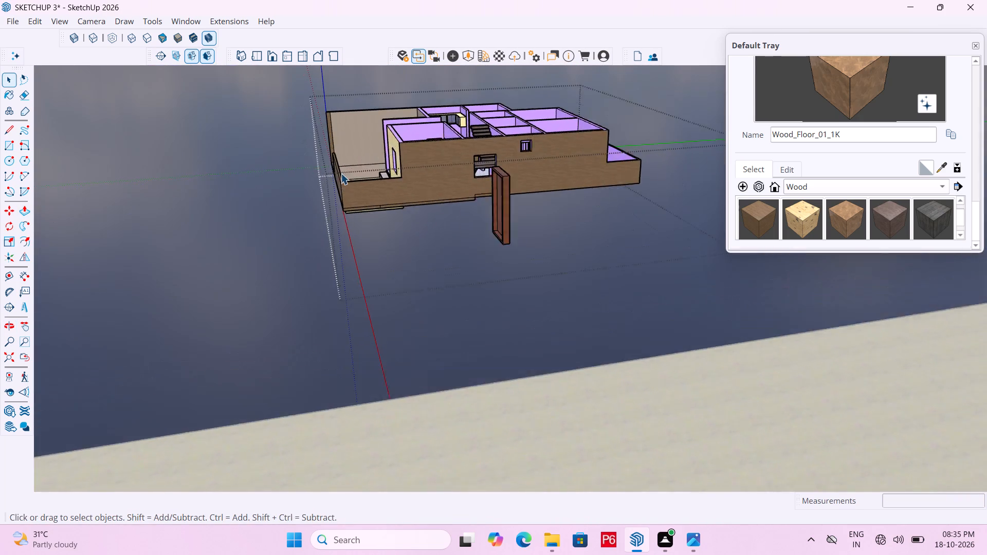
{"action": "scroll", "coordinate": [341, 173], "scroll_direction": "up", "scroll_amount": 14}
{"action": "scroll", "coordinate": [329, 160], "scroll_direction": "down", "scroll_amount": 6}
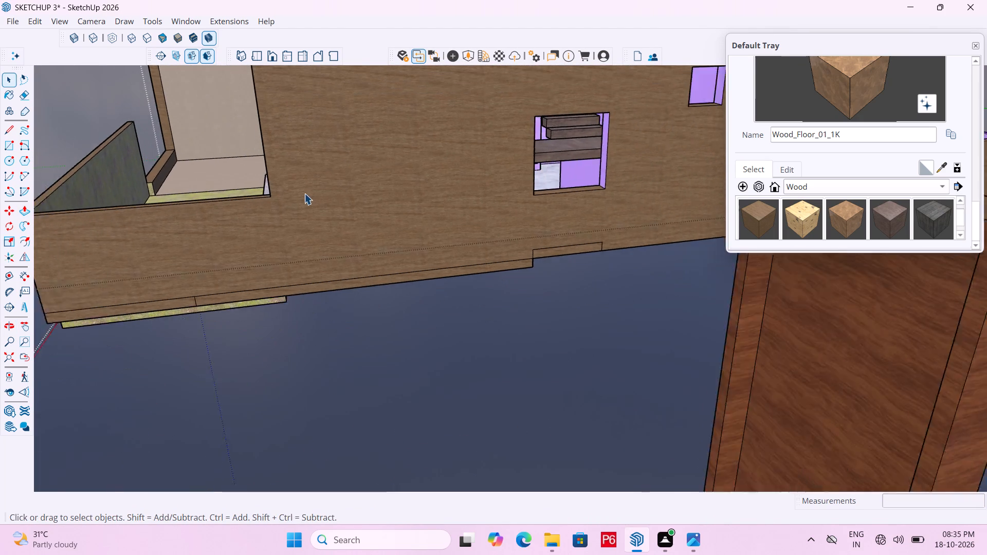
{"action": "scroll", "coordinate": [304, 193], "scroll_direction": "down", "scroll_amount": 8}
{"action": "middle_click_drag", "start_coordinate": [239, 193], "coordinate": [883, 229]}
{"action": "scroll", "coordinate": [243, 196], "scroll_direction": "down", "scroll_amount": 1}
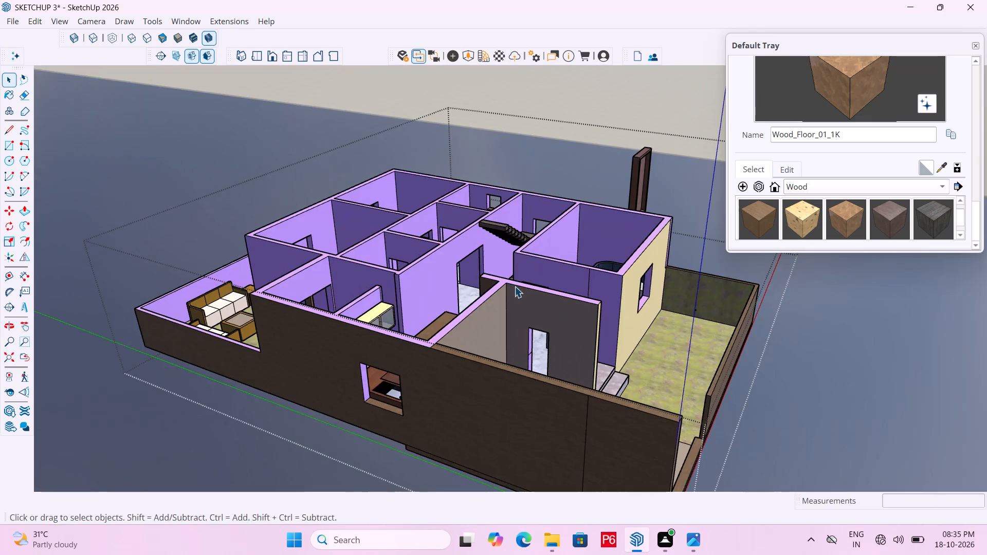
{"action": "middle_click_drag", "start_coordinate": [364, 302], "coordinate": [413, 327]}
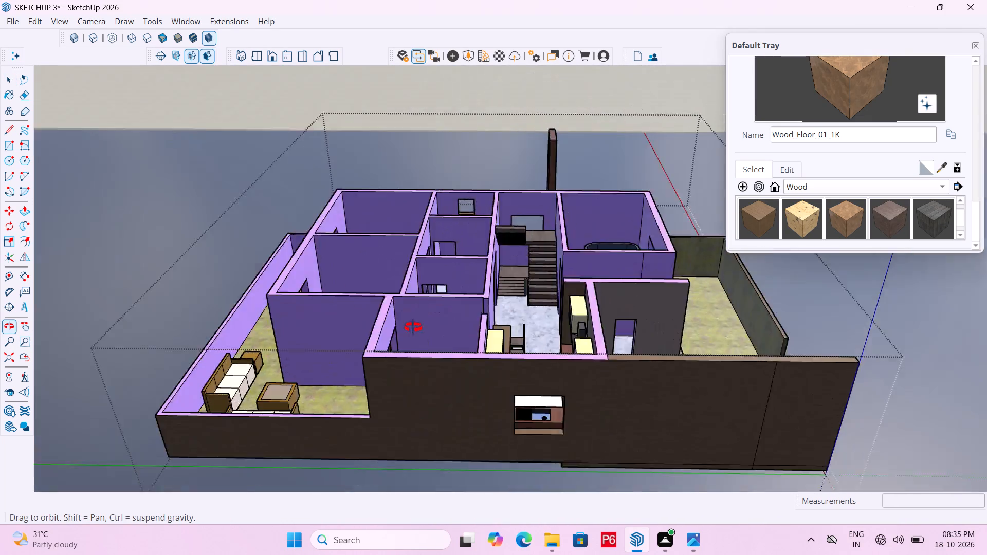
{"action": "middle_click_drag", "start_coordinate": [413, 327], "coordinate": [113, 298]}
{"action": "scroll", "coordinate": [196, 230], "scroll_direction": "down", "scroll_amount": 5}
{"action": "middle_click_drag", "start_coordinate": [479, 253], "coordinate": [353, 287]}
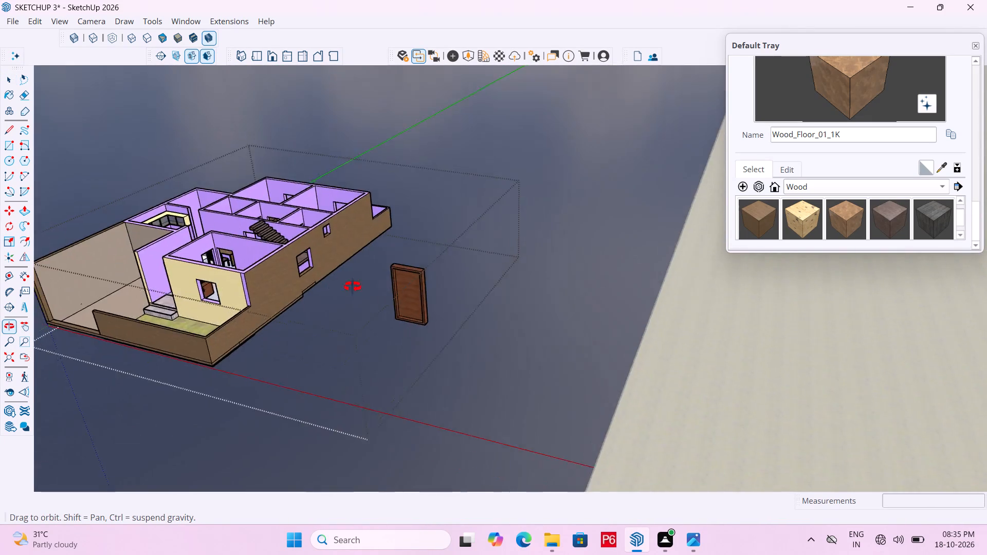
{"action": "middle_click_drag", "start_coordinate": [353, 287], "coordinate": [395, 283]}
{"action": "scroll", "coordinate": [561, 248], "scroll_direction": "down", "scroll_amount": 4}
{"action": "middle_click_drag", "start_coordinate": [421, 277], "coordinate": [360, 343]}
{"action": "scroll", "coordinate": [447, 320], "scroll_direction": "up", "scroll_amount": 9}
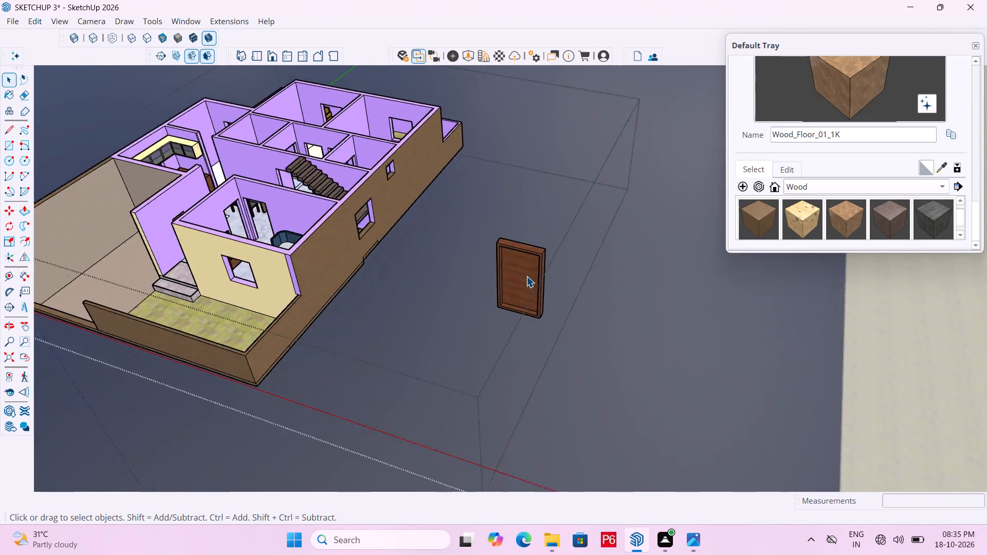
{"action": "scroll", "coordinate": [526, 276], "scroll_direction": "up", "scroll_amount": 3}
Open the door group, select its recessed inner panel and save the model.
{"action": "left_click", "coordinate": [520, 286]}
{"action": "double_click", "coordinate": [525, 257]}
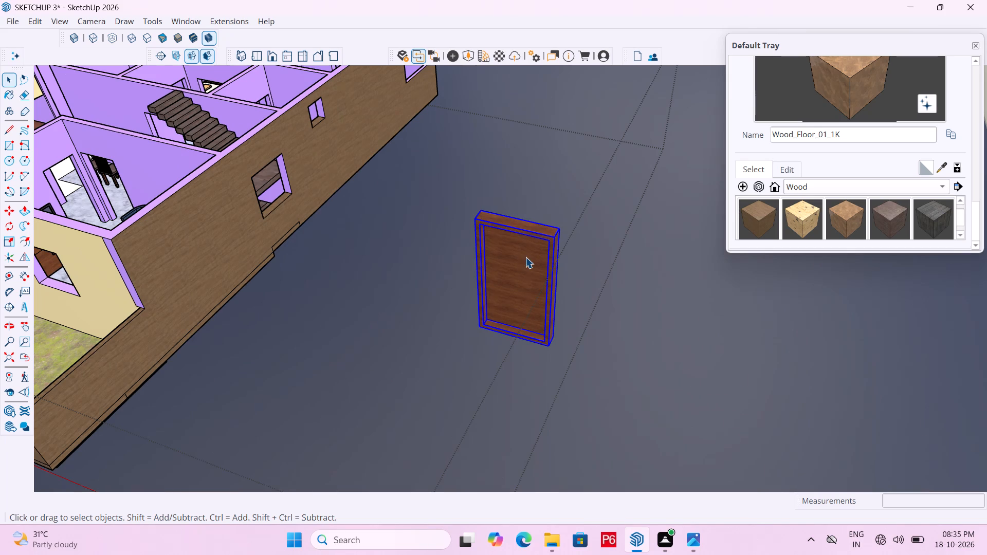
{"action": "left_click", "coordinate": [521, 254]}
{"action": "middle_click_drag", "start_coordinate": [517, 258], "coordinate": [520, 227]}
{"action": "scroll", "coordinate": [520, 227], "scroll_direction": "up", "scroll_amount": 10}
{"action": "middle_click_drag", "start_coordinate": [478, 228], "coordinate": [633, 225]}
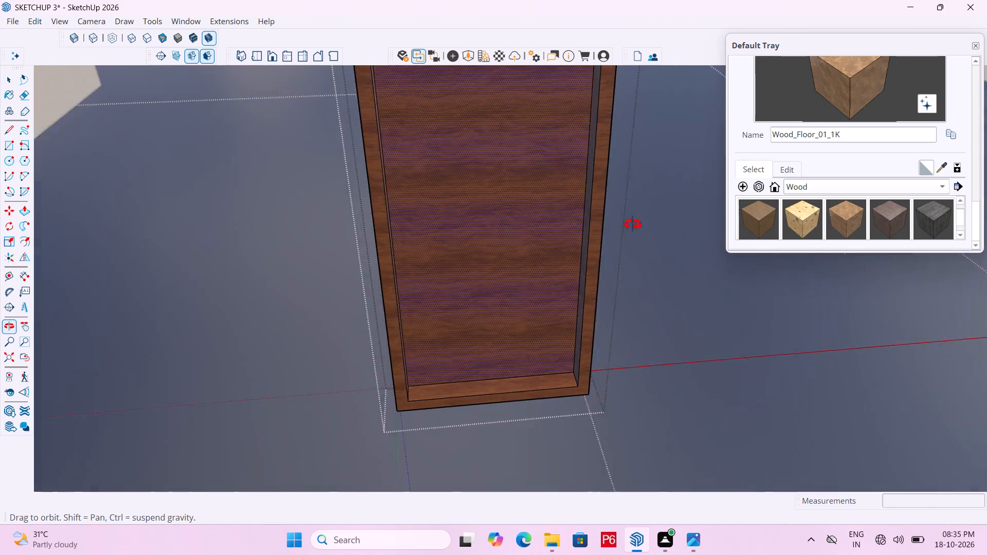
{"action": "middle_click_drag", "start_coordinate": [633, 225], "coordinate": [0, 244]}
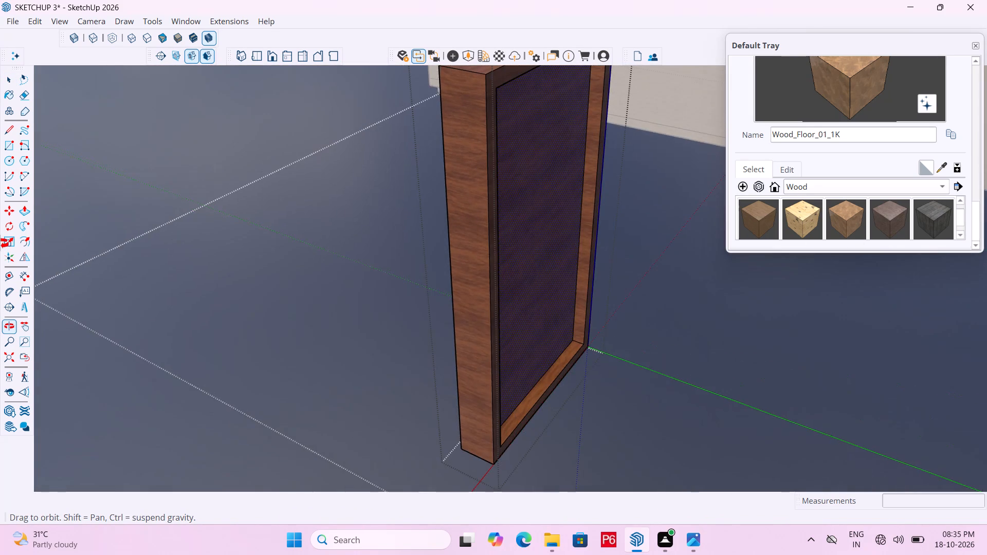
{"action": "middle_click_drag", "start_coordinate": [0, 244], "coordinate": [0, 249]}
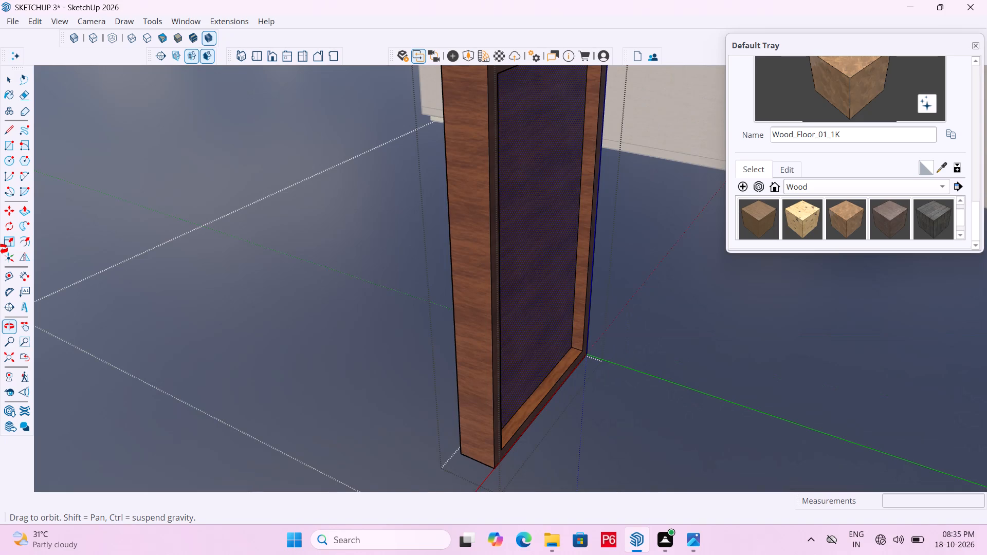
{"action": "middle_click_drag", "start_coordinate": [0, 249], "coordinate": [3, 254]}
{"action": "scroll", "coordinate": [443, 252], "scroll_direction": "down", "scroll_amount": 5}
{"action": "middle_click_drag", "start_coordinate": [454, 237], "coordinate": [460, 250]}
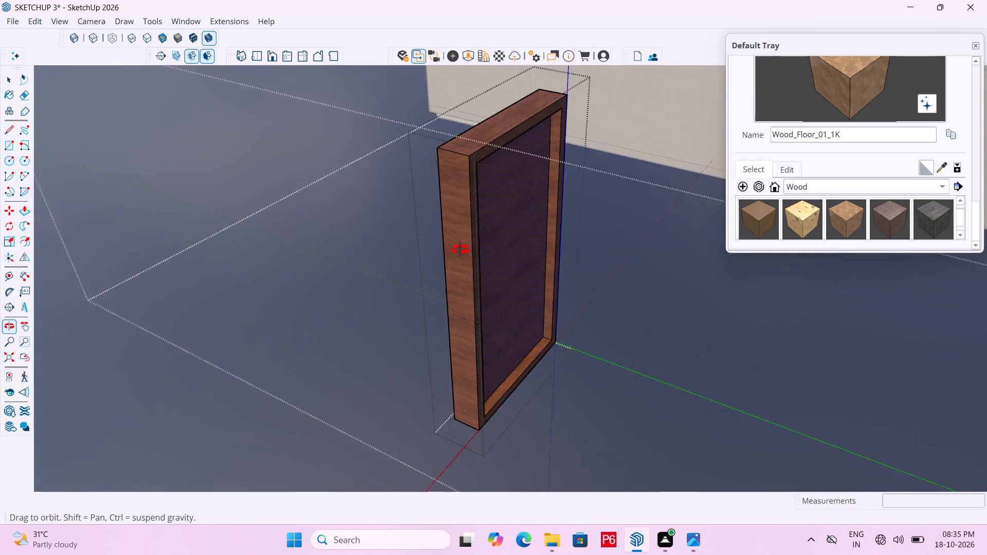
{"action": "middle_click_drag", "start_coordinate": [460, 250], "coordinate": [688, 270]}
{"action": "scroll", "coordinate": [494, 293], "scroll_direction": "down", "scroll_amount": 5}
{"action": "middle_click_drag", "start_coordinate": [690, 302], "coordinate": [780, 284]}
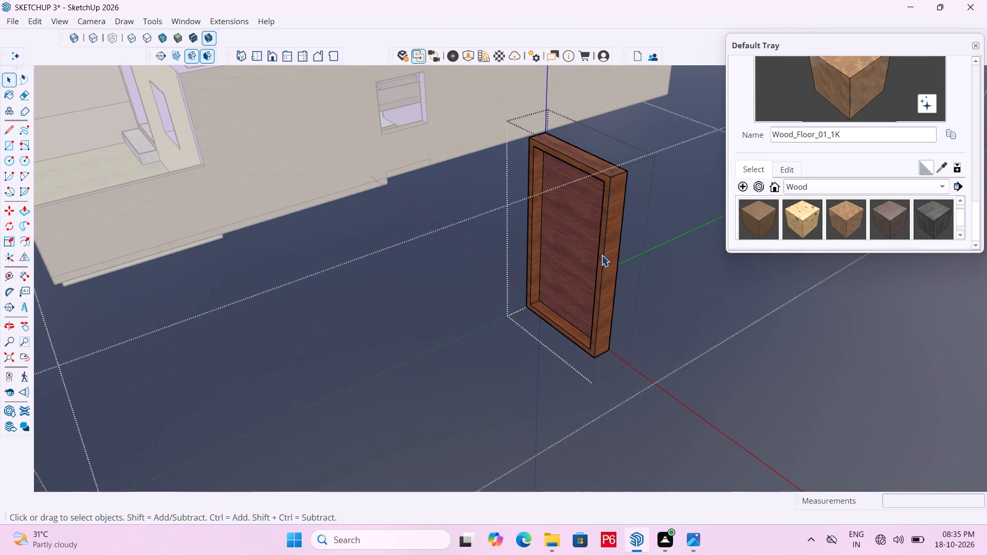
{"action": "scroll", "coordinate": [638, 187], "scroll_direction": "up", "scroll_amount": 1}
{"action": "middle_click_drag", "start_coordinate": [638, 185], "coordinate": [643, 218]}
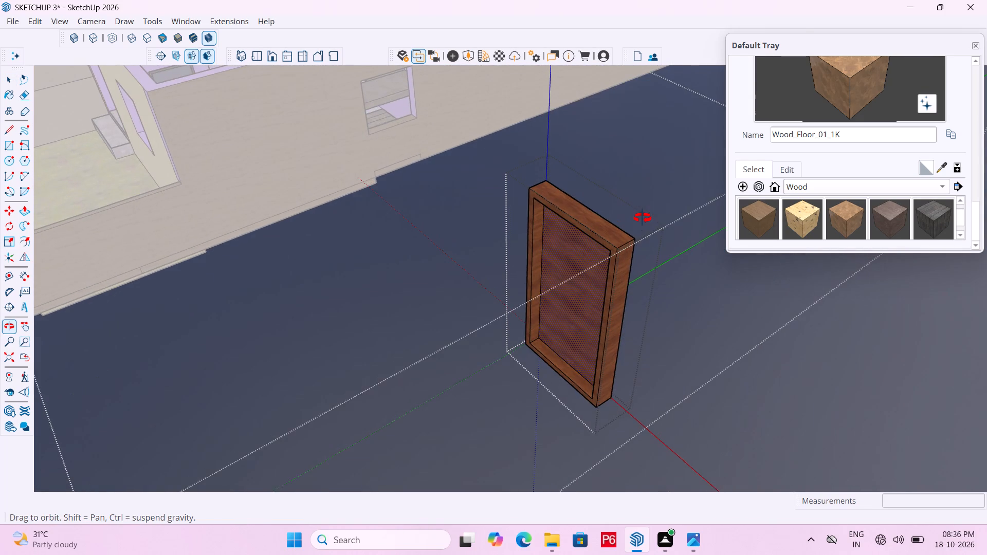
{"action": "middle_click_drag", "start_coordinate": [643, 218], "coordinate": [657, 173]}
{"action": "scroll", "coordinate": [623, 216], "scroll_direction": "up", "scroll_amount": 5}
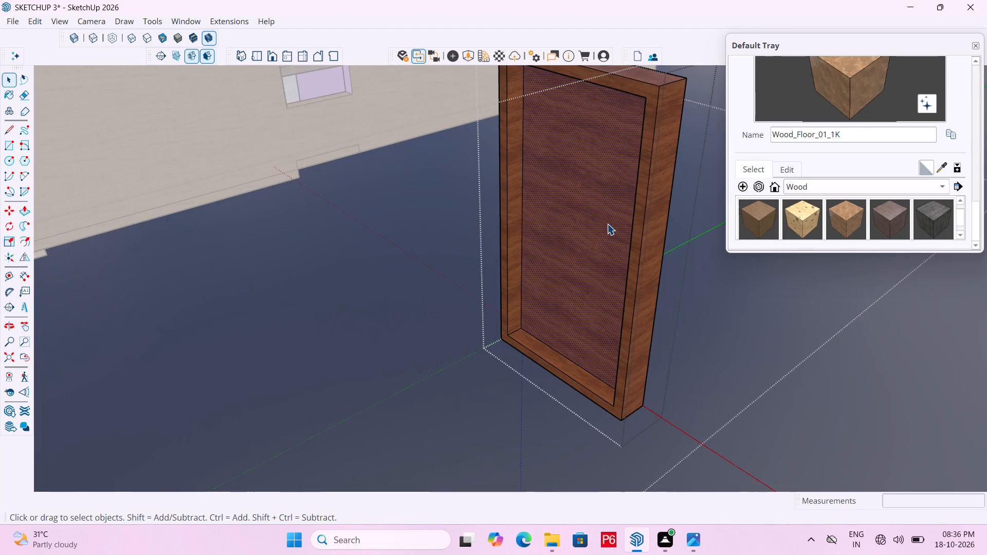
{"action": "key", "text": "space"}
{"action": "key", "text": "ctrl+s"}
{"action": "key", "text": "ctrl+s"}
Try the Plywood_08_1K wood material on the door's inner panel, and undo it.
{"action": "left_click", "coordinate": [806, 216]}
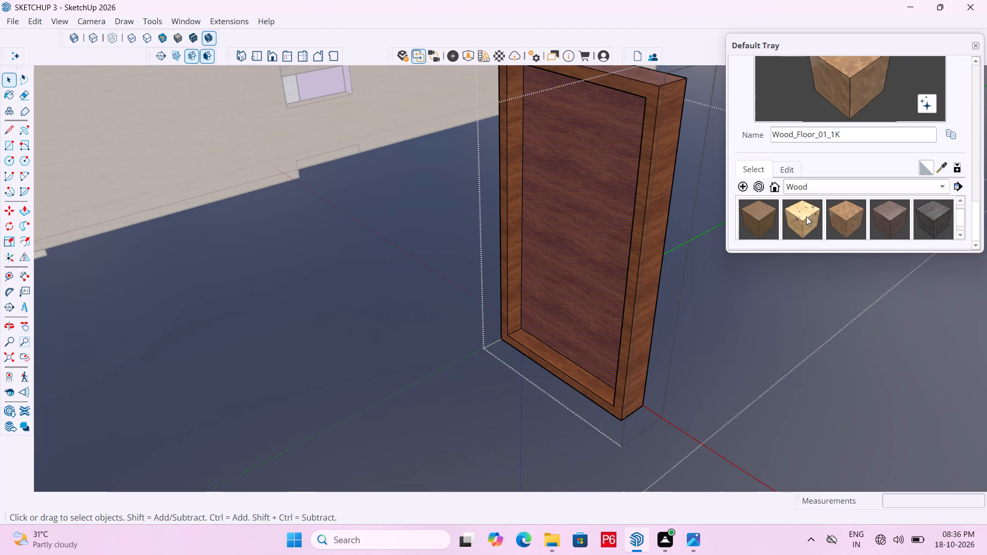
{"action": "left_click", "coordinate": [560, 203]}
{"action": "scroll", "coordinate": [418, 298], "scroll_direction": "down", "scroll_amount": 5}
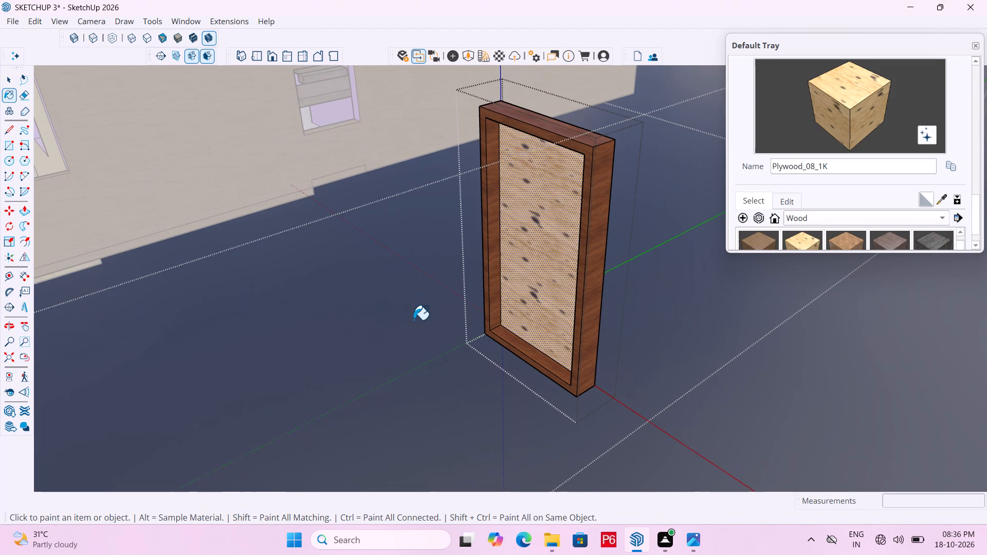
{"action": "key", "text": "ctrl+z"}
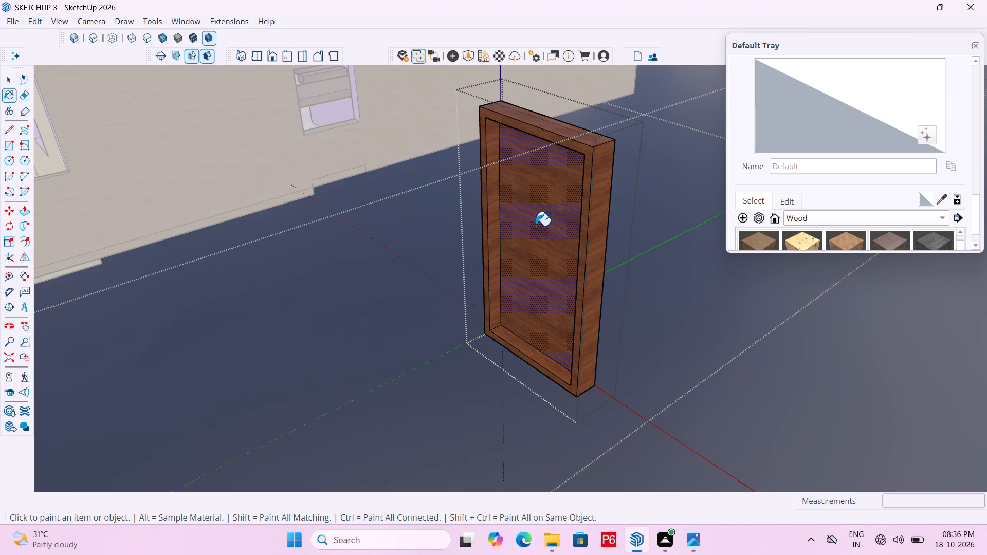
Draw a circle with a radius of about 3" on the door's inner panel, near its left edge at about mid-height.
{"action": "key", "text": "c"}
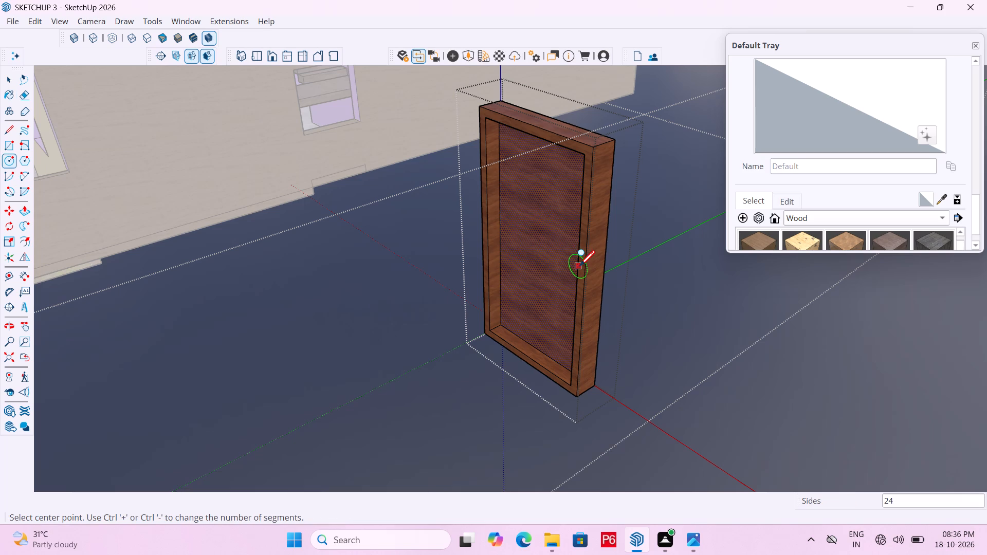
{"action": "middle_click_drag", "start_coordinate": [579, 268], "coordinate": [885, 237]}
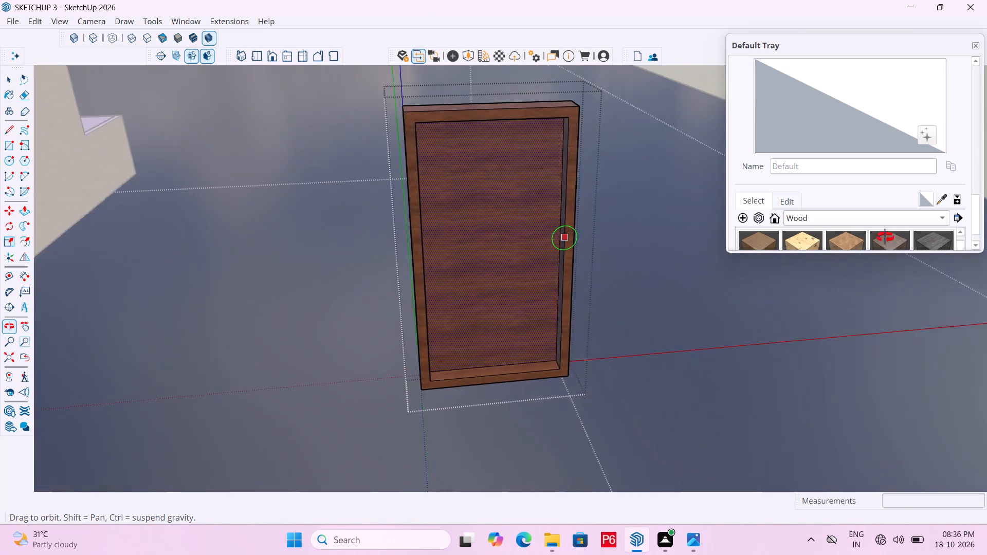
{"action": "middle_click_drag", "start_coordinate": [885, 237], "coordinate": [986, 235]}
{"action": "scroll", "coordinate": [593, 199], "scroll_direction": "up", "scroll_amount": 6}
{"action": "middle_click_drag", "start_coordinate": [490, 194], "coordinate": [425, 271]}
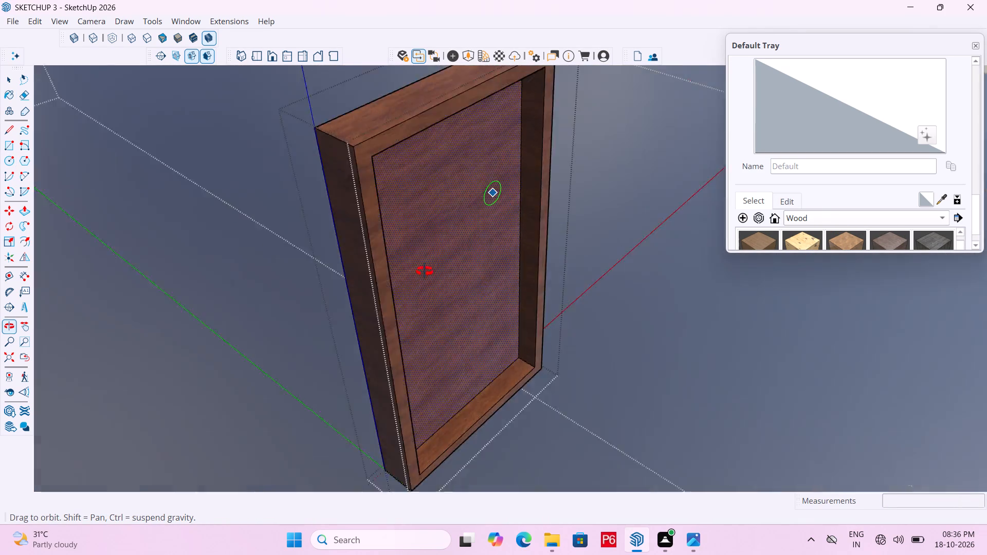
{"action": "middle_click_drag", "start_coordinate": [425, 271], "coordinate": [384, 0]}
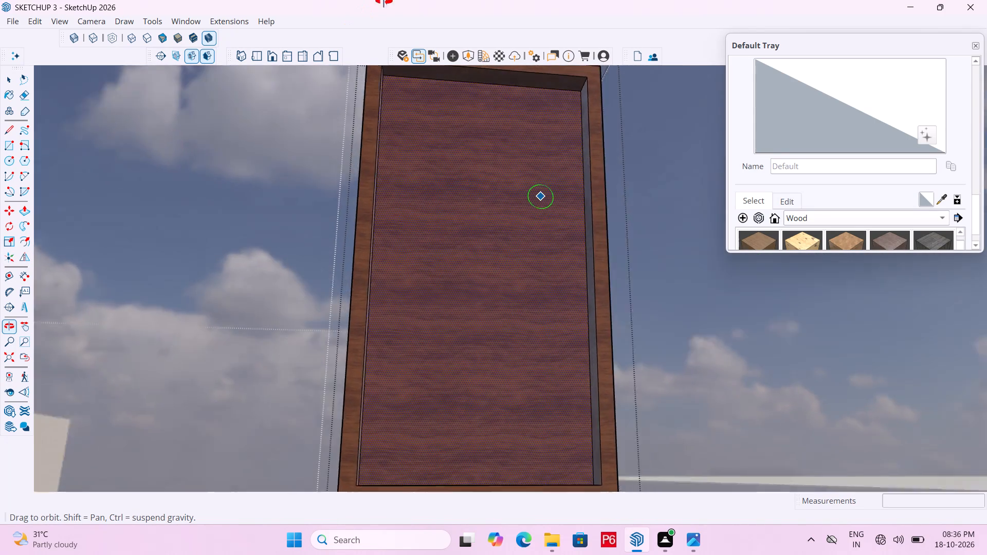
{"action": "middle_click_drag", "start_coordinate": [384, 0], "coordinate": [315, 382]}
{"action": "scroll", "coordinate": [453, 339], "scroll_direction": "up", "scroll_amount": 2}
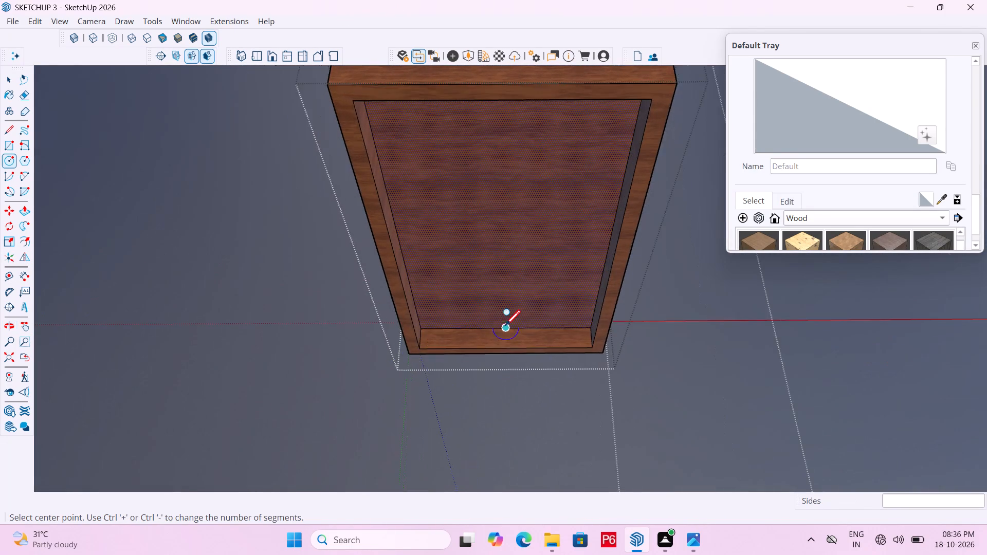
{"action": "scroll", "coordinate": [505, 327], "scroll_direction": "up", "scroll_amount": 1}
{"action": "middle_click_drag", "start_coordinate": [503, 324], "coordinate": [356, 213]}
{"action": "scroll", "coordinate": [517, 401], "scroll_direction": "down", "scroll_amount": 5}
{"action": "scroll", "coordinate": [463, 275], "scroll_direction": "down", "scroll_amount": 6}
{"action": "middle_click_drag", "start_coordinate": [469, 282], "coordinate": [472, 273]}
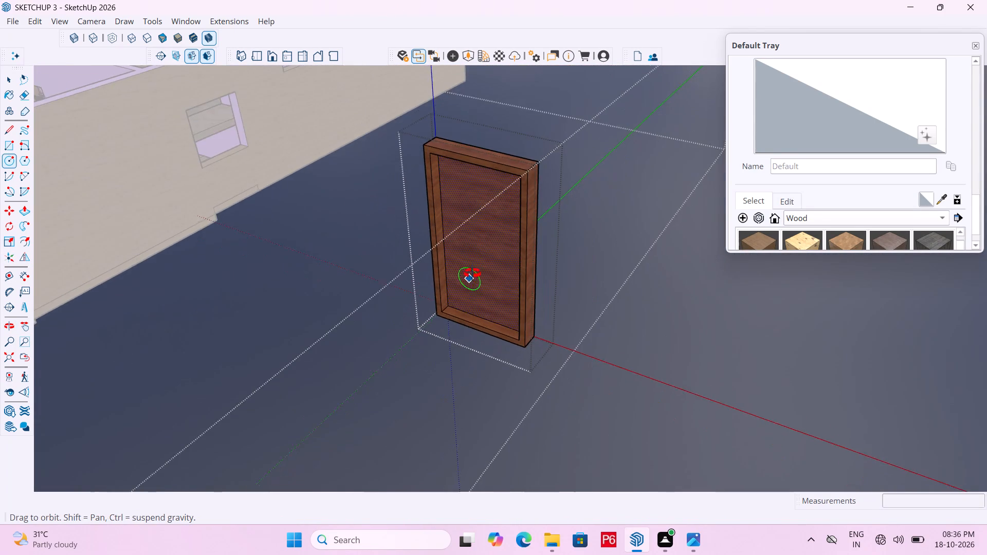
{"action": "middle_click_drag", "start_coordinate": [472, 273], "coordinate": [496, 284]}
{"action": "scroll", "coordinate": [492, 229], "scroll_direction": "up", "scroll_amount": 5}
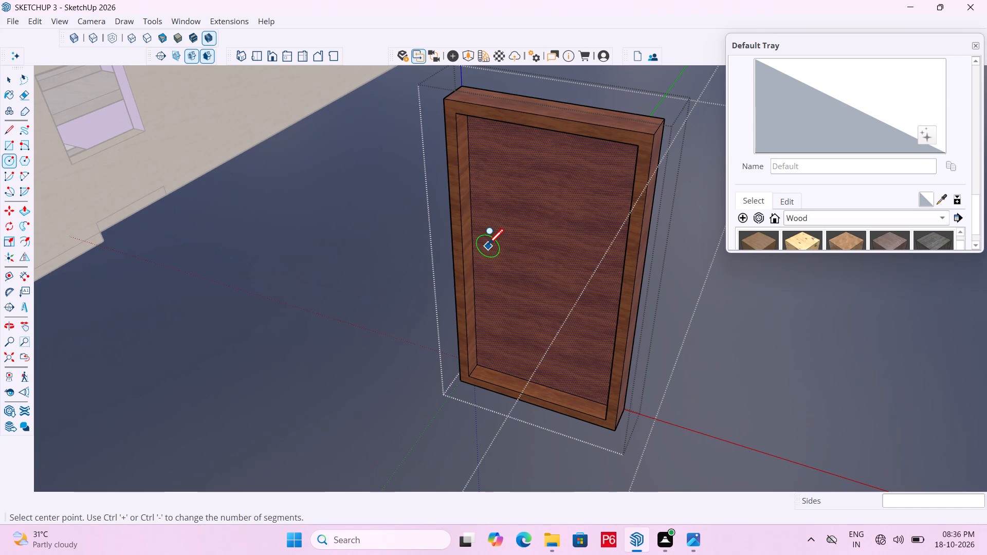
{"action": "scroll", "coordinate": [488, 246], "scroll_direction": "up", "scroll_amount": 3}
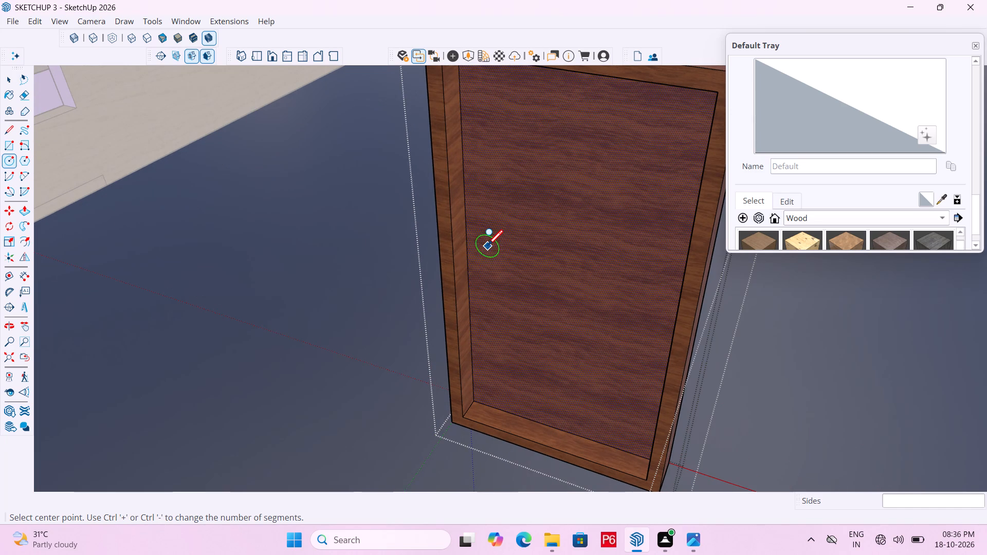
{"action": "left_click", "coordinate": [487, 247]}
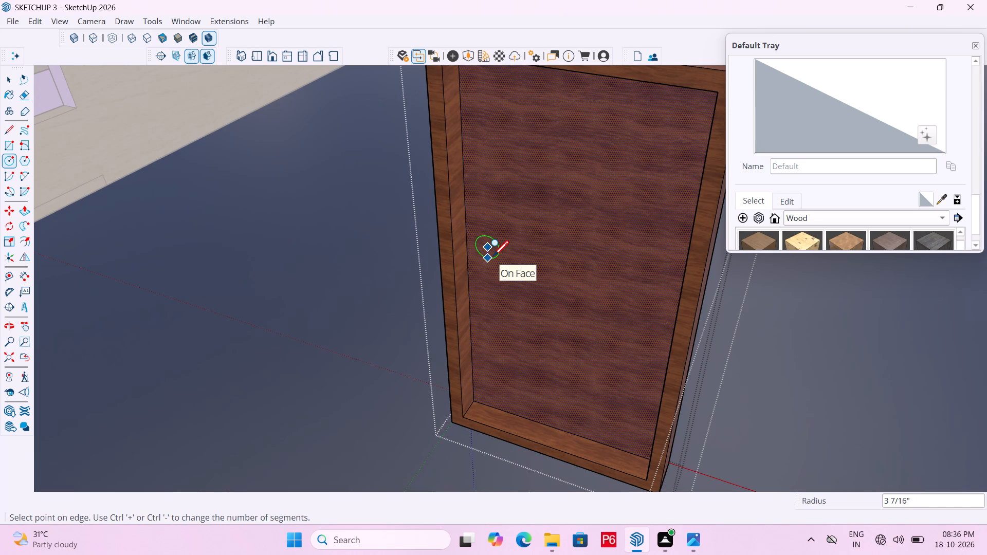
{"action": "scroll", "coordinate": [494, 255], "scroll_direction": "up", "scroll_amount": 4}
{"action": "left_click", "coordinate": [495, 256]}
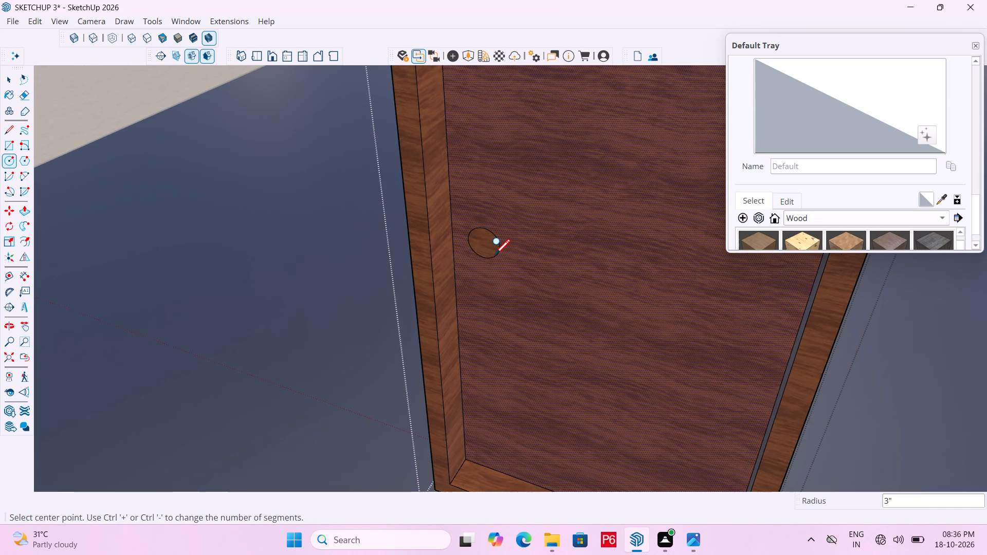
{"action": "key", "text": "space"}
Paint the circle on the door panel with the Metal_06_1K metal material and exit the door group.
{"action": "scroll", "coordinate": [427, 237], "scroll_direction": "down", "scroll_amount": 10}
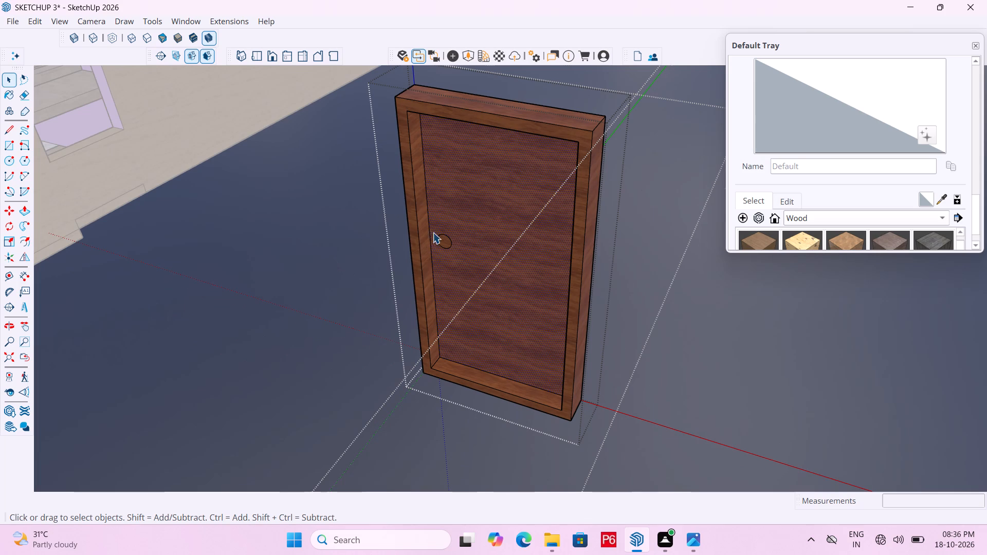
{"action": "scroll", "coordinate": [433, 232], "scroll_direction": "up", "scroll_amount": 5}
{"action": "left_click", "coordinate": [826, 221]}
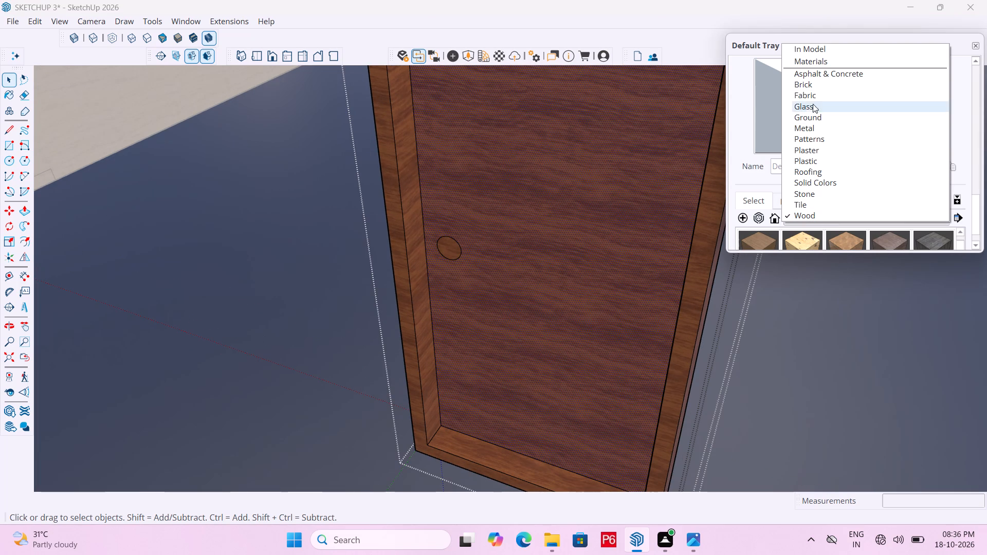
{"action": "left_click", "coordinate": [813, 125]}
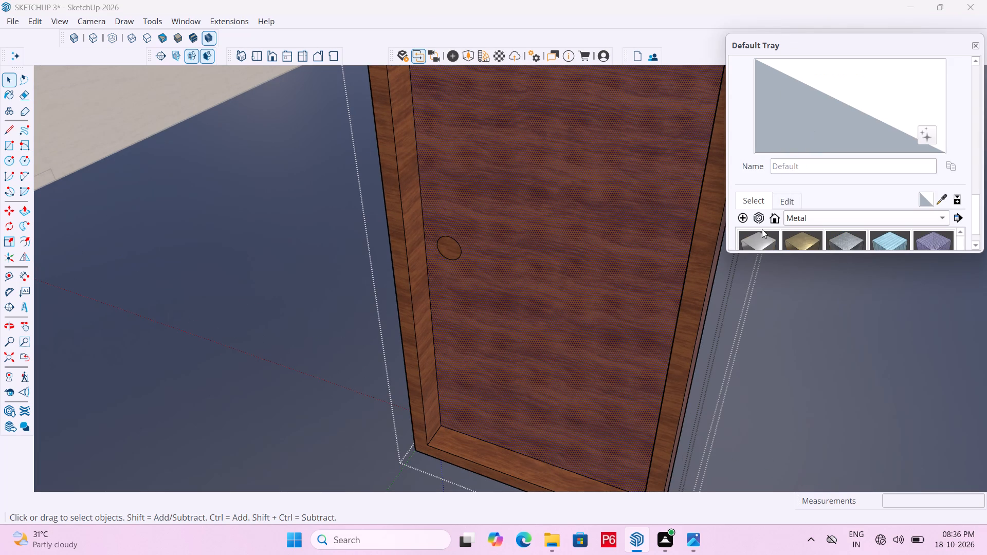
{"action": "left_click", "coordinate": [761, 236]}
{"action": "left_click", "coordinate": [452, 244]}
{"action": "scroll", "coordinate": [435, 199], "scroll_direction": "down", "scroll_amount": 4}
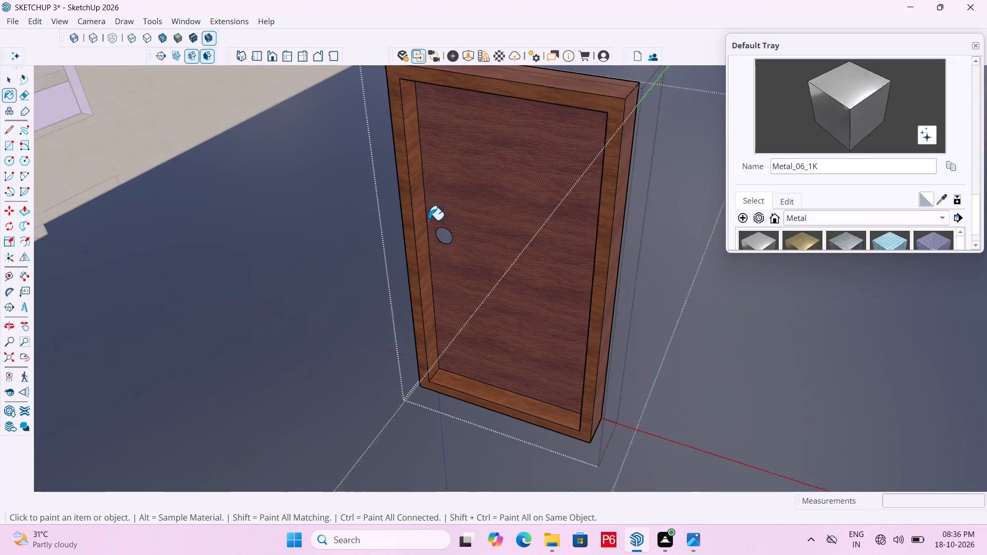
{"action": "scroll", "coordinate": [428, 220], "scroll_direction": "down", "scroll_amount": 1}
{"action": "key", "text": "space"}
{"action": "left_click", "coordinate": [345, 237]}
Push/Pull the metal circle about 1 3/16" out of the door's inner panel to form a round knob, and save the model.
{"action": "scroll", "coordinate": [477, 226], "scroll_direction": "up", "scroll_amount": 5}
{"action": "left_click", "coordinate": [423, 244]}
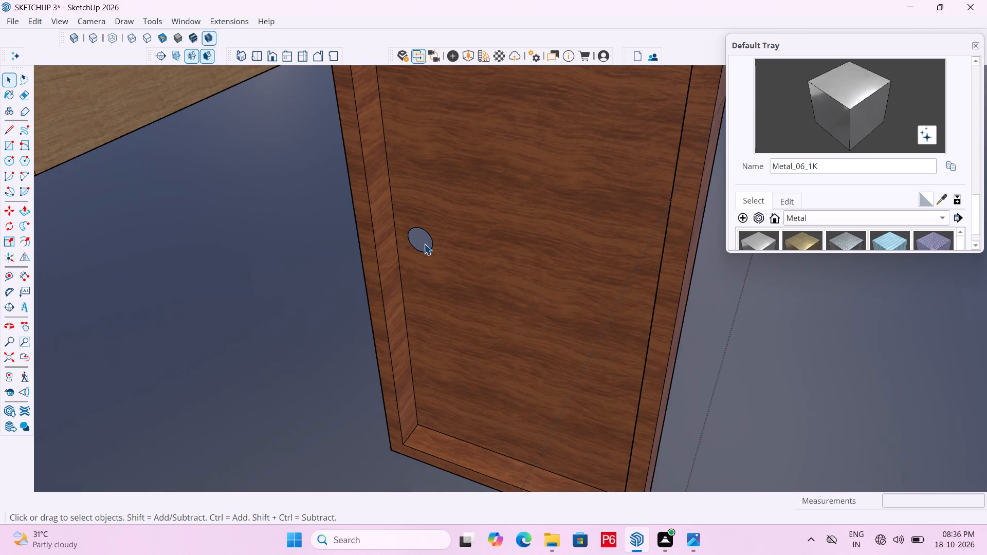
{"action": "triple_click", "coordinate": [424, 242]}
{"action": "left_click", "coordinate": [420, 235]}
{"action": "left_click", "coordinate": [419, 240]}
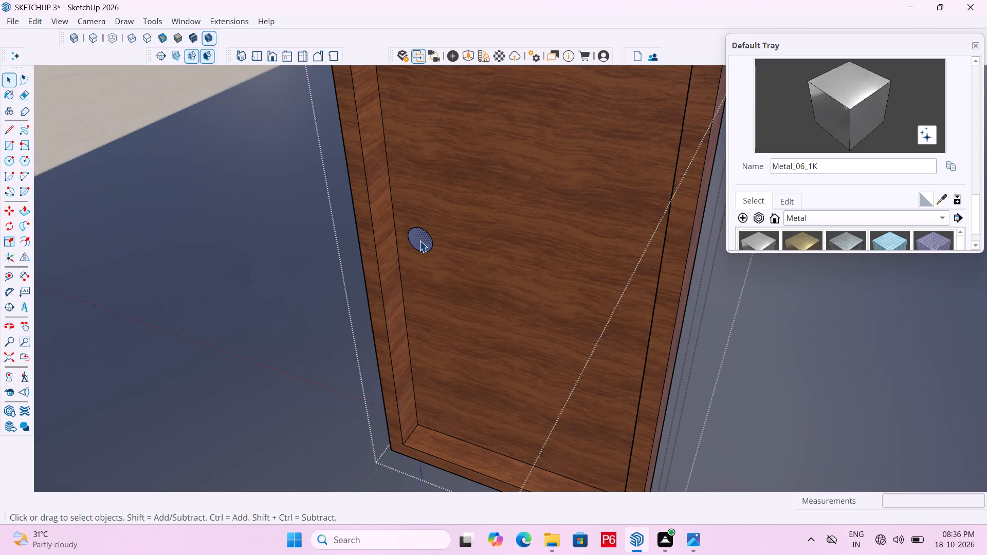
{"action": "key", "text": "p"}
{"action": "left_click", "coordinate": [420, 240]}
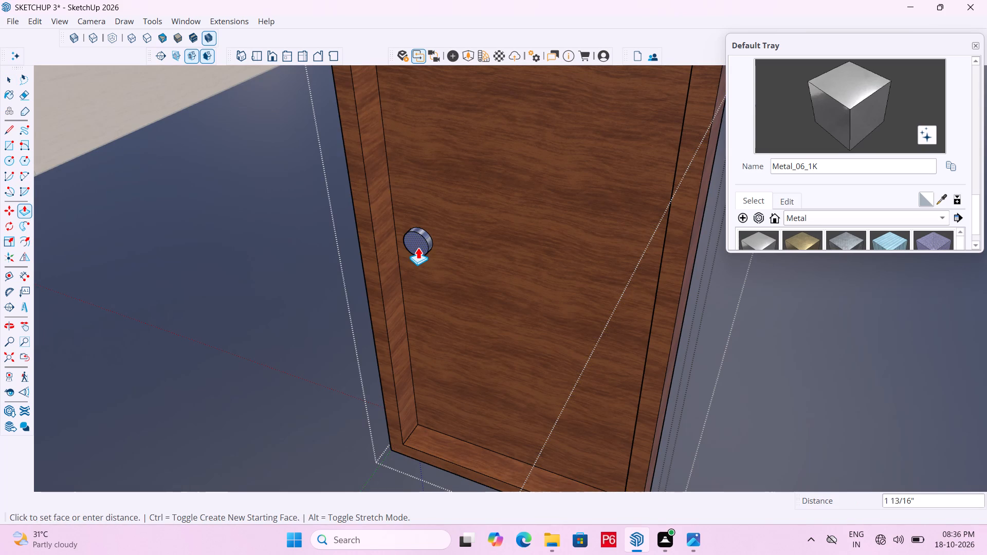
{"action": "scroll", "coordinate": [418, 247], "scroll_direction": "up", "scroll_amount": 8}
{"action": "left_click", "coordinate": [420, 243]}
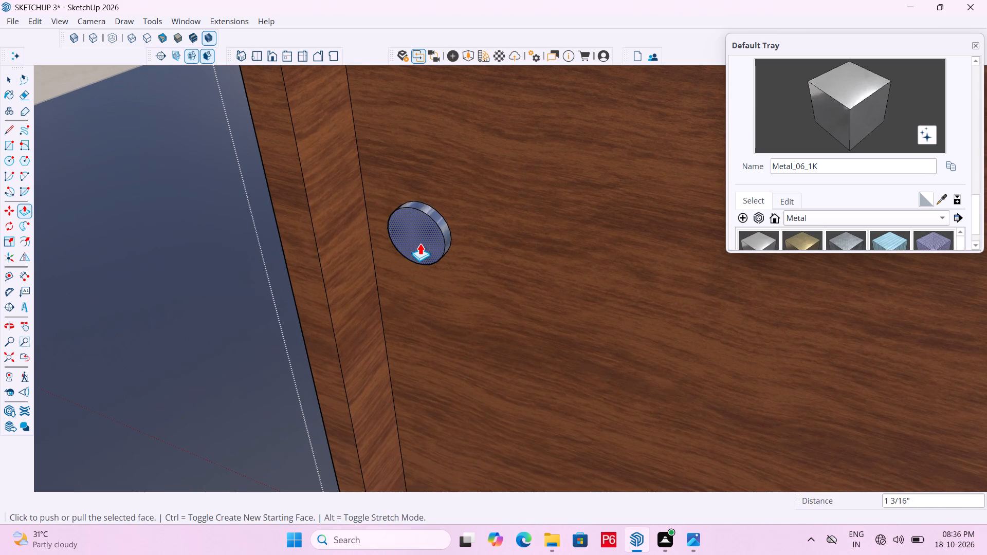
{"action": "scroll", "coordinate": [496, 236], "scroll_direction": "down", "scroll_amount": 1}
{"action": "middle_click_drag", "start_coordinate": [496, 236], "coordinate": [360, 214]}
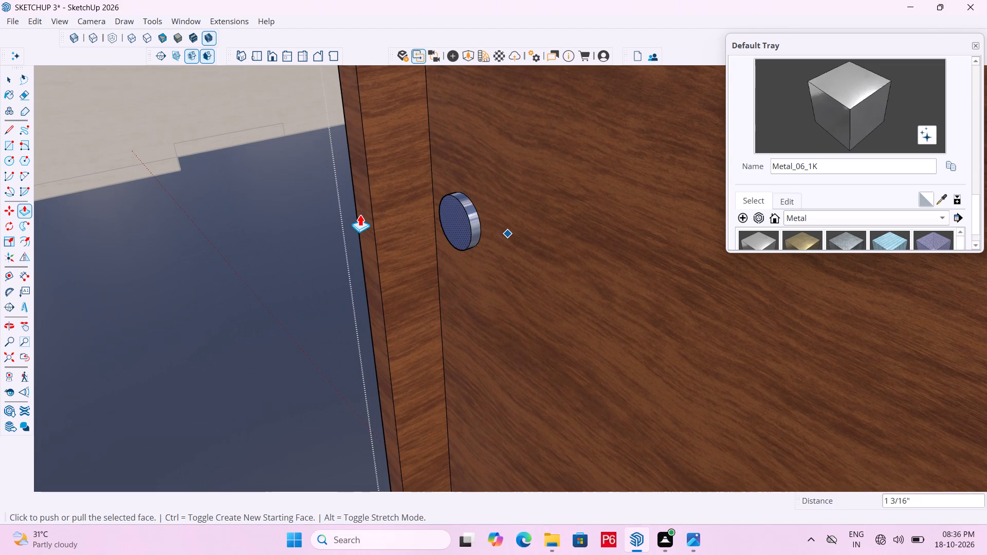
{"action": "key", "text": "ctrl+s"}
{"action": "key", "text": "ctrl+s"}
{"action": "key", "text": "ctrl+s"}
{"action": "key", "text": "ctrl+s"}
Close the round opening on the back of the door panel with a line across it, erase its outline, and save the model.
{"action": "scroll", "coordinate": [233, 265], "scroll_direction": "down", "scroll_amount": 6}
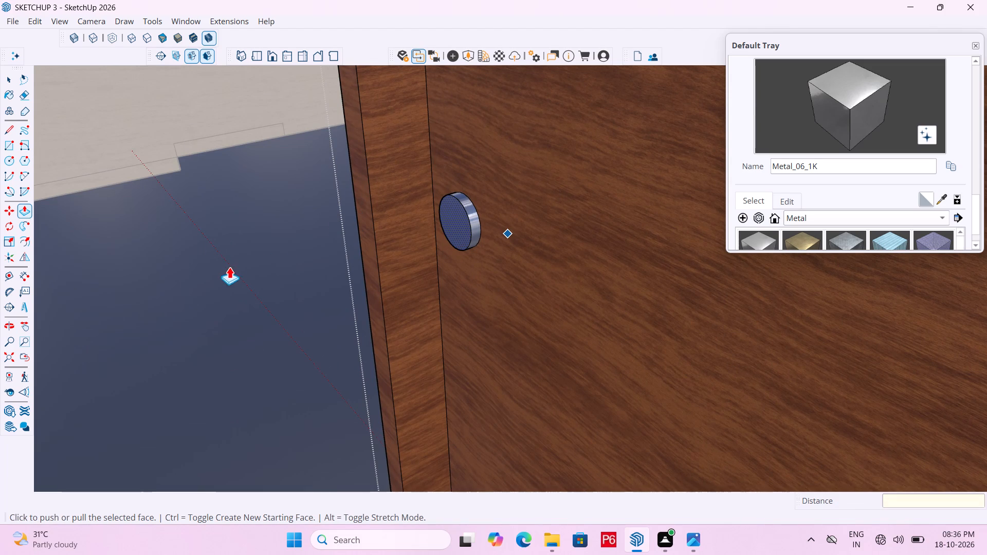
{"action": "scroll", "coordinate": [227, 265], "scroll_direction": "down", "scroll_amount": 12}
{"action": "middle_click_drag", "start_coordinate": [499, 277], "coordinate": [288, 270]}
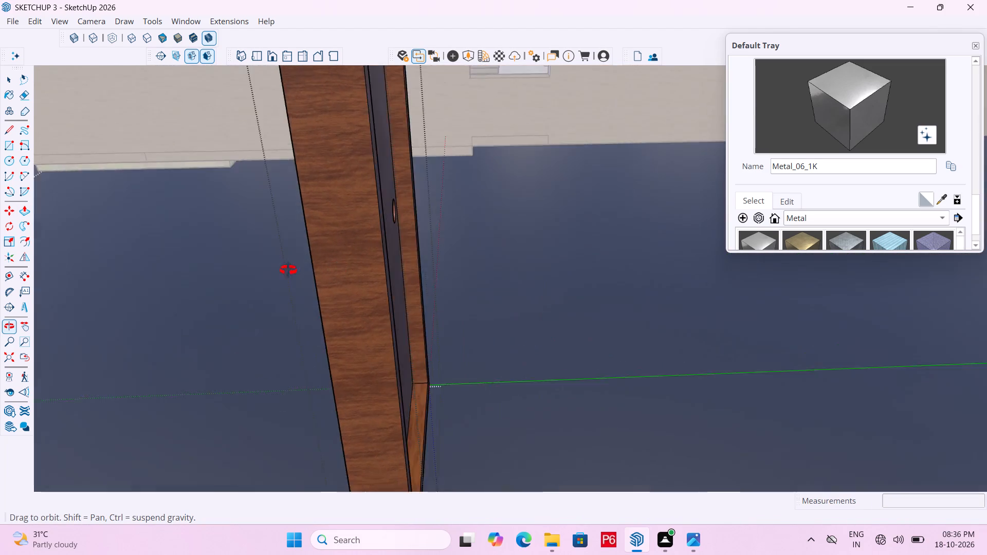
{"action": "middle_click_drag", "start_coordinate": [288, 270], "coordinate": [0, 263]}
{"action": "scroll", "coordinate": [675, 147], "scroll_direction": "up", "scroll_amount": 6}
{"action": "scroll", "coordinate": [476, 192], "scroll_direction": "up", "scroll_amount": 6}
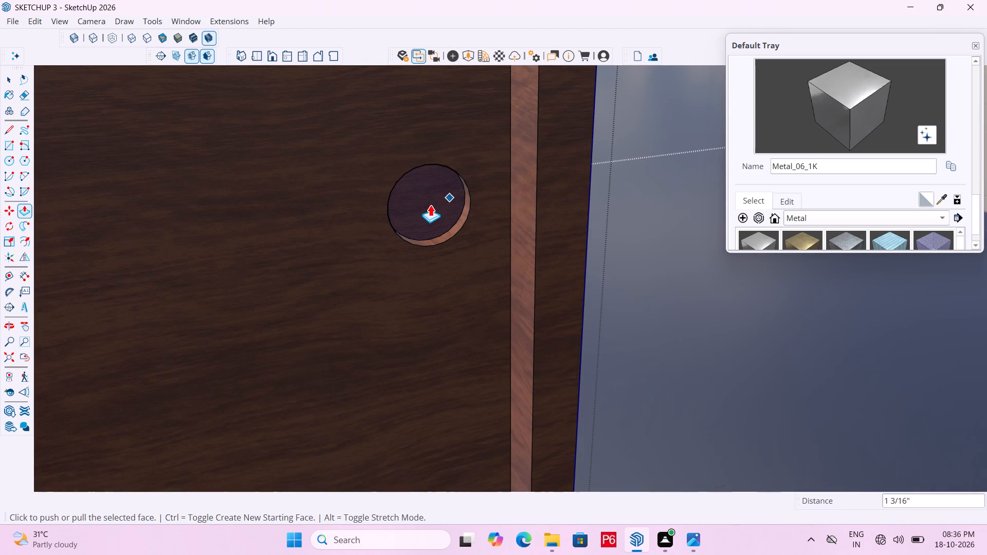
{"action": "type", "text": "L;"}
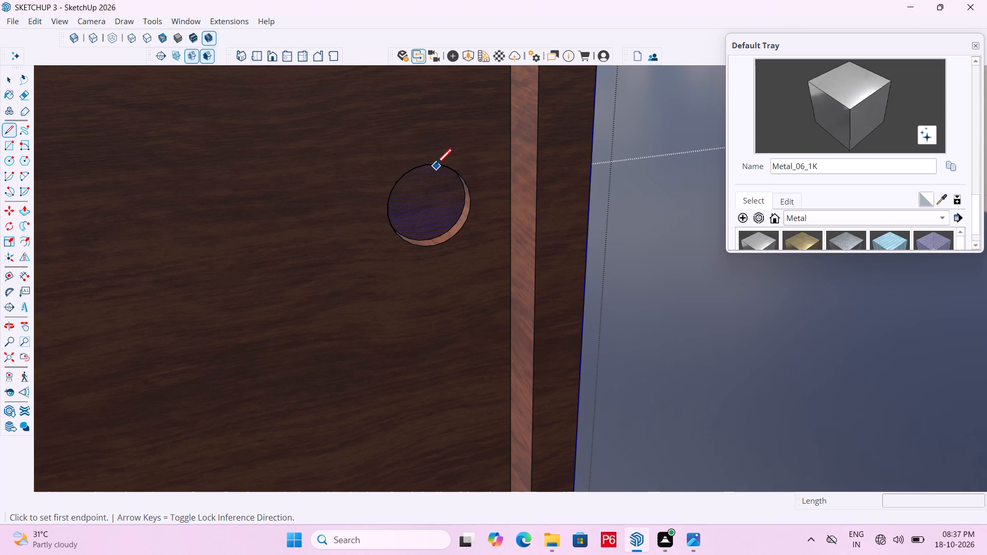
{"action": "left_click", "coordinate": [426, 166]}
{"action": "left_click", "coordinate": [430, 245]}
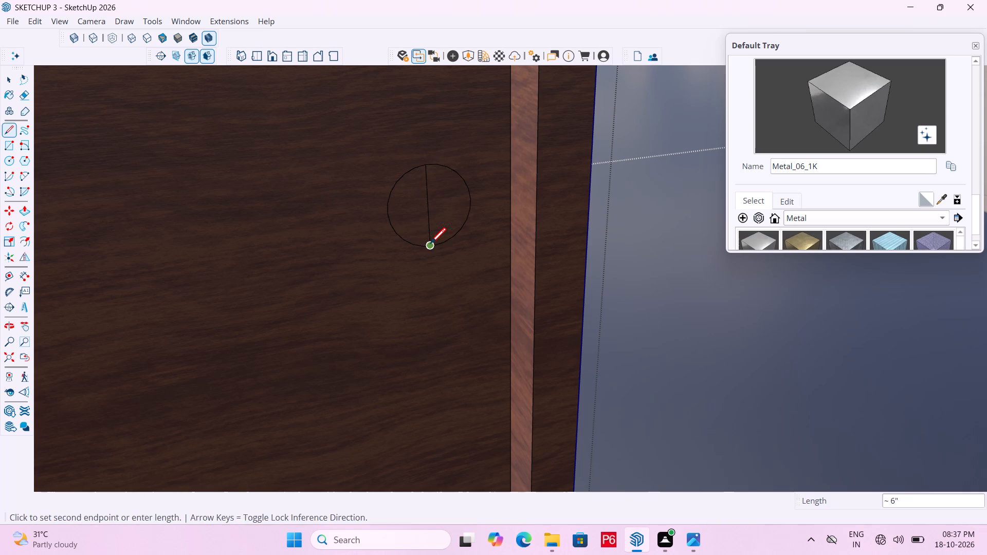
{"action": "key", "text": "e"}
{"action": "left_click_drag", "start_coordinate": [464, 164], "coordinate": [393, 180]}
{"action": "scroll", "coordinate": [447, 140], "scroll_direction": "down", "scroll_amount": 6}
{"action": "scroll", "coordinate": [374, 191], "scroll_direction": "down", "scroll_amount": 6}
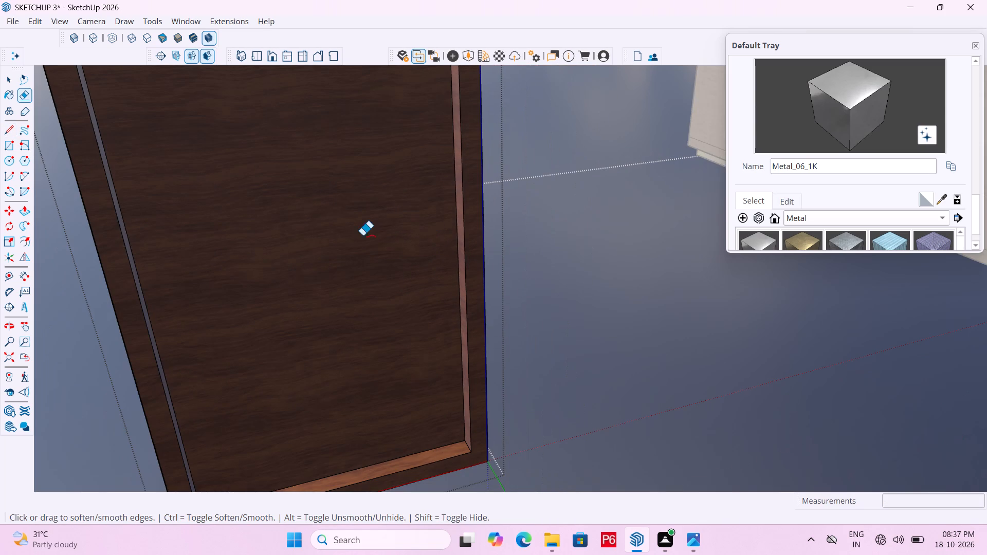
{"action": "key", "text": "ctrl+s"}
{"action": "key", "text": "ctrl+s"}
{"action": "key", "text": "ctrl+s"}
Inspect the door from both sides and examine the metal disc on its front panel up close.
{"action": "middle_click_drag", "start_coordinate": [252, 271], "coordinate": [137, 271]}
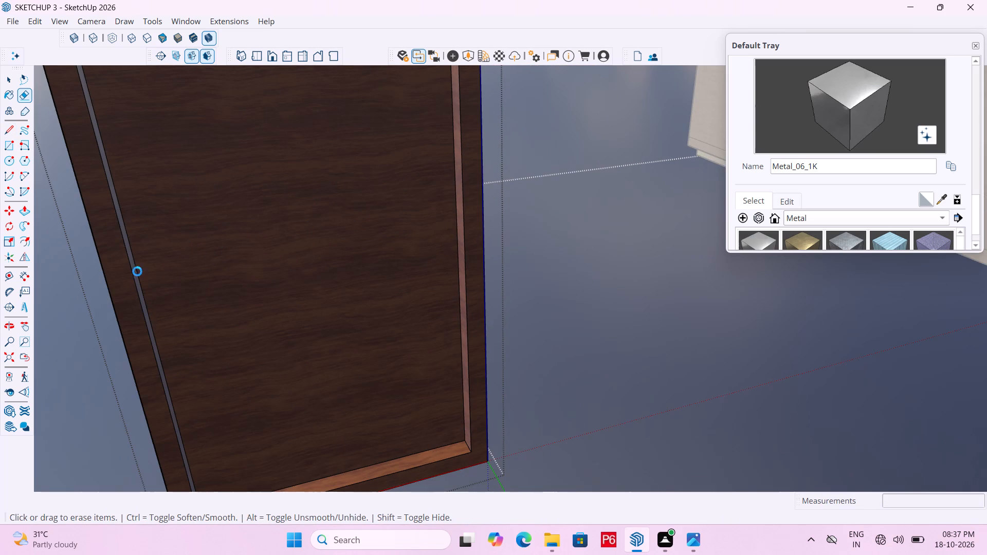
{"action": "middle_click_drag", "start_coordinate": [137, 271], "coordinate": [65, 269]}
{"action": "scroll", "coordinate": [296, 275], "scroll_direction": "down", "scroll_amount": 3}
{"action": "middle_click_drag", "start_coordinate": [180, 273], "coordinate": [489, 304]}
{"action": "scroll", "coordinate": [458, 302], "scroll_direction": "up", "scroll_amount": 1}
{"action": "scroll", "coordinate": [329, 329], "scroll_direction": "down", "scroll_amount": 11}
{"action": "scroll", "coordinate": [394, 283], "scroll_direction": "down", "scroll_amount": 5}
{"action": "middle_click_drag", "start_coordinate": [392, 263], "coordinate": [421, 268]}
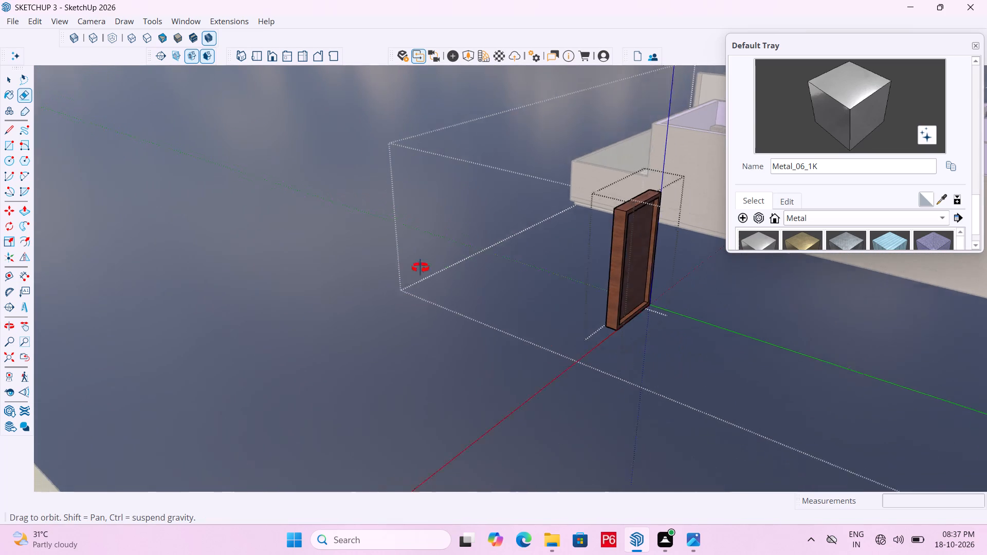
{"action": "middle_click_drag", "start_coordinate": [421, 268], "coordinate": [572, 328]}
{"action": "scroll", "coordinate": [572, 325], "scroll_direction": "down", "scroll_amount": 1}
{"action": "scroll", "coordinate": [359, 324], "scroll_direction": "down", "scroll_amount": 6}
{"action": "middle_click_drag", "start_coordinate": [587, 302], "coordinate": [668, 302]}
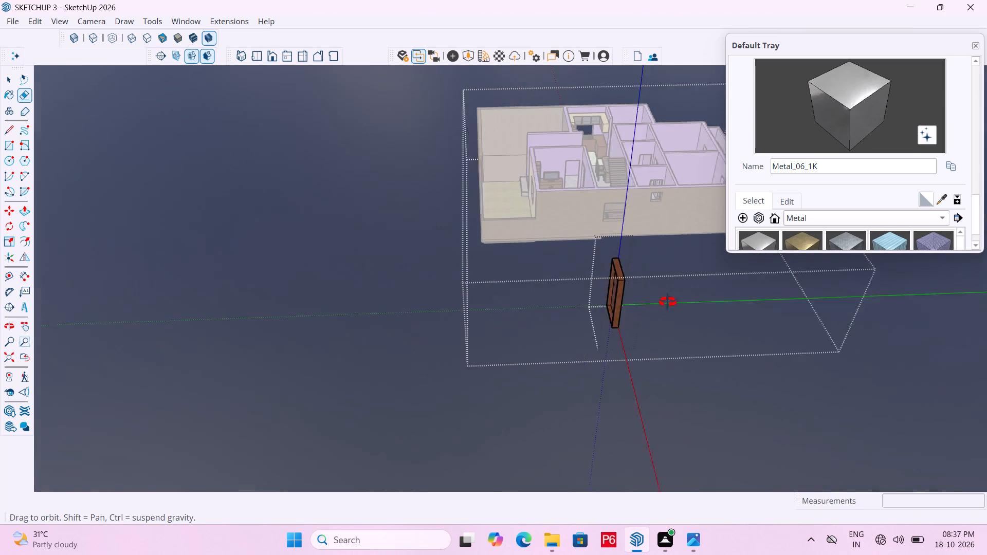
{"action": "middle_click_drag", "start_coordinate": [668, 302], "coordinate": [719, 303]}
{"action": "scroll", "coordinate": [662, 246], "scroll_direction": "up", "scroll_amount": 10}
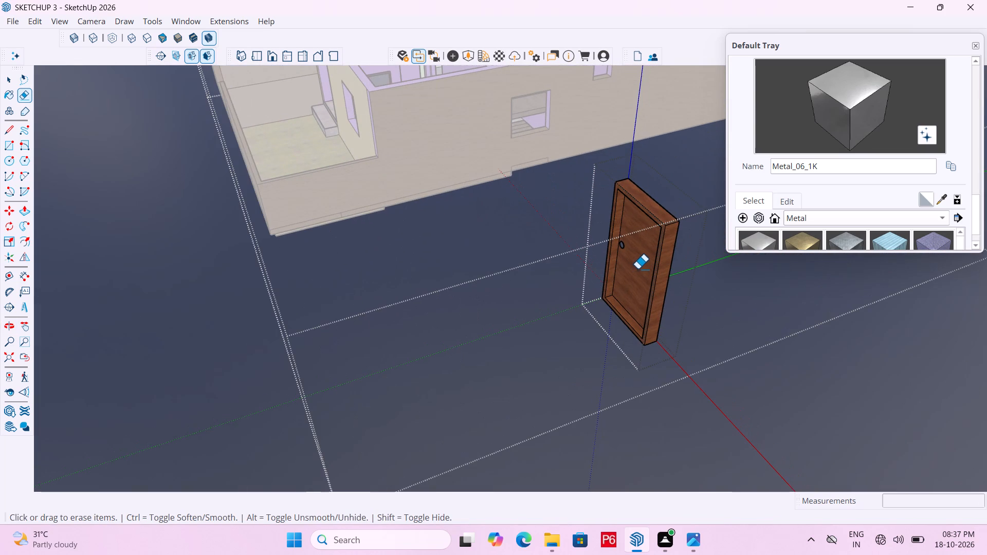
{"action": "scroll", "coordinate": [643, 262], "scroll_direction": "up", "scroll_amount": 5}
{"action": "middle_click_drag", "start_coordinate": [616, 256], "coordinate": [673, 190]}
{"action": "scroll", "coordinate": [666, 207], "scroll_direction": "up", "scroll_amount": 2}
{"action": "scroll", "coordinate": [614, 209], "scroll_direction": "up", "scroll_amount": 3}
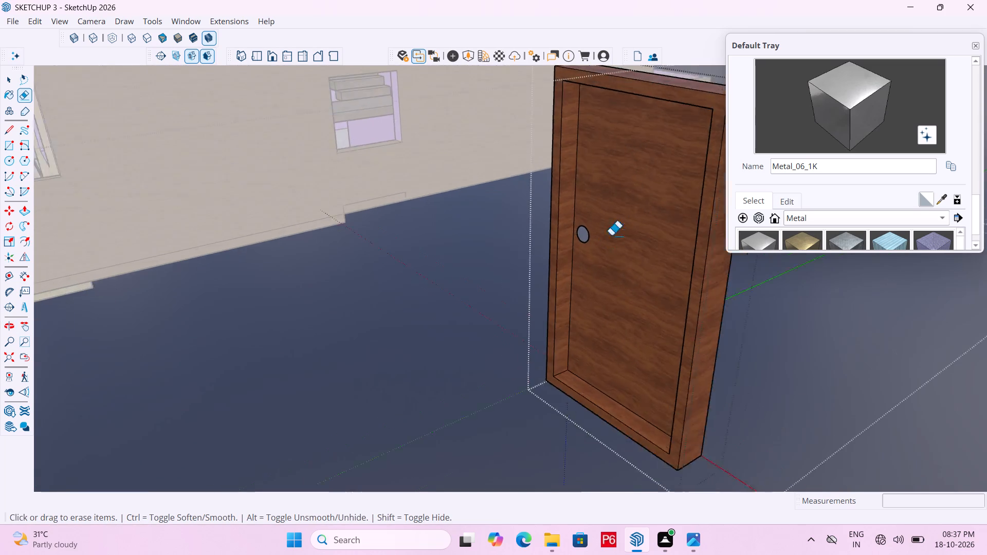
{"action": "scroll", "coordinate": [611, 236], "scroll_direction": "up", "scroll_amount": 9}
{"action": "scroll", "coordinate": [553, 235], "scroll_direction": "up", "scroll_amount": 6}
{"action": "middle_click", "coordinate": [556, 233]}
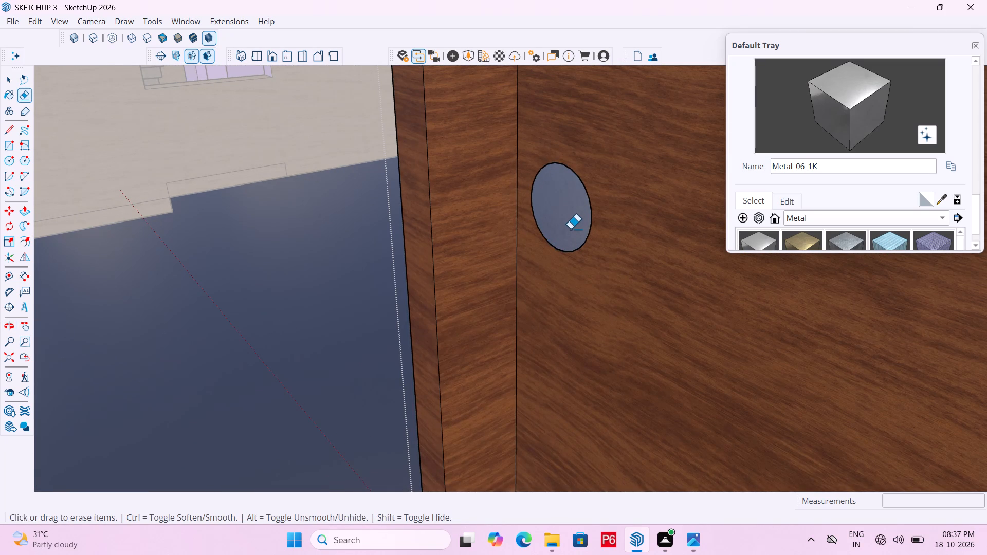
{"action": "scroll", "coordinate": [570, 229], "scroll_direction": "up", "scroll_amount": 1}
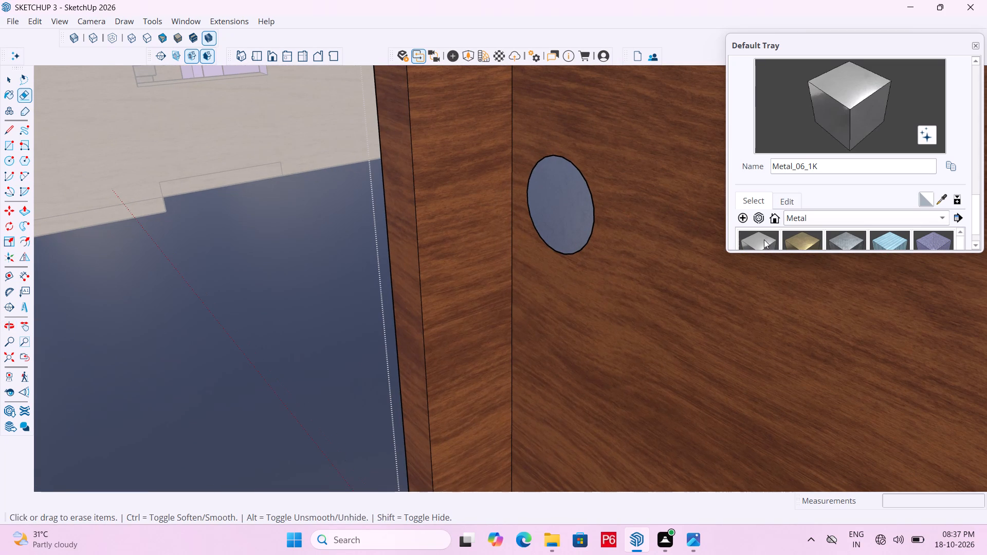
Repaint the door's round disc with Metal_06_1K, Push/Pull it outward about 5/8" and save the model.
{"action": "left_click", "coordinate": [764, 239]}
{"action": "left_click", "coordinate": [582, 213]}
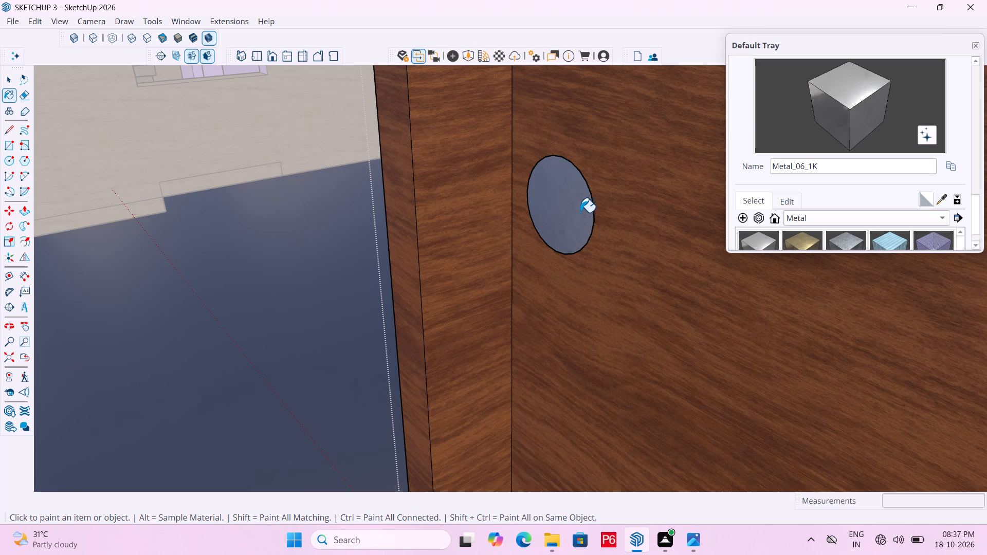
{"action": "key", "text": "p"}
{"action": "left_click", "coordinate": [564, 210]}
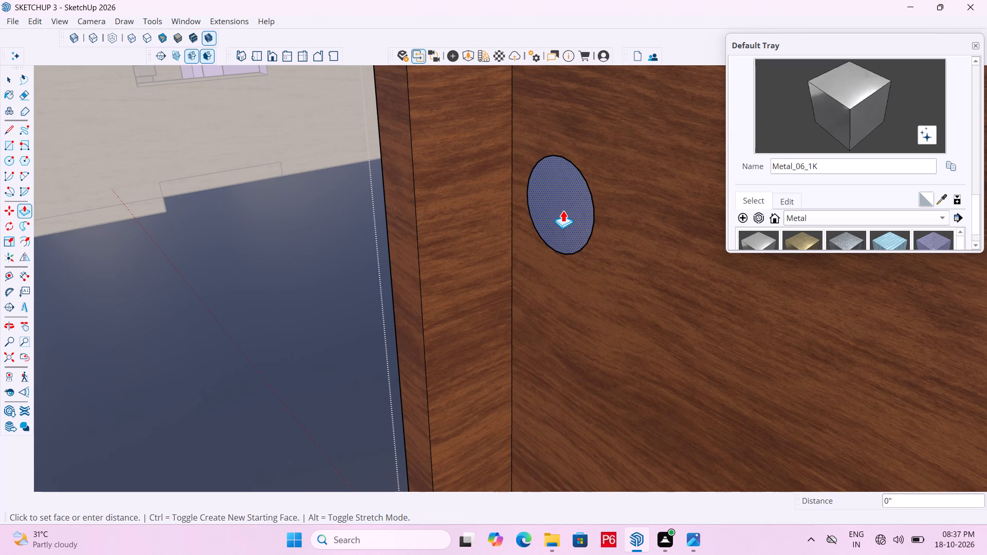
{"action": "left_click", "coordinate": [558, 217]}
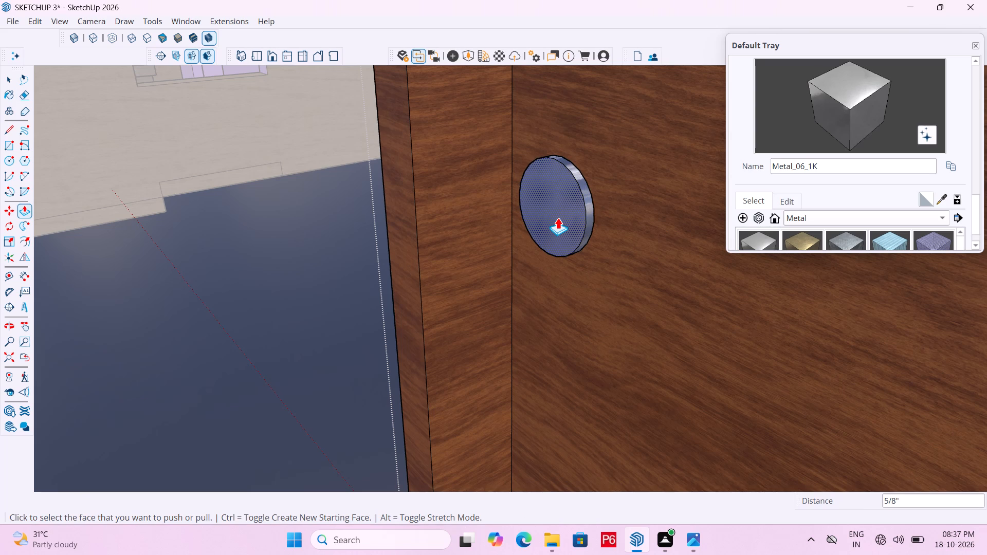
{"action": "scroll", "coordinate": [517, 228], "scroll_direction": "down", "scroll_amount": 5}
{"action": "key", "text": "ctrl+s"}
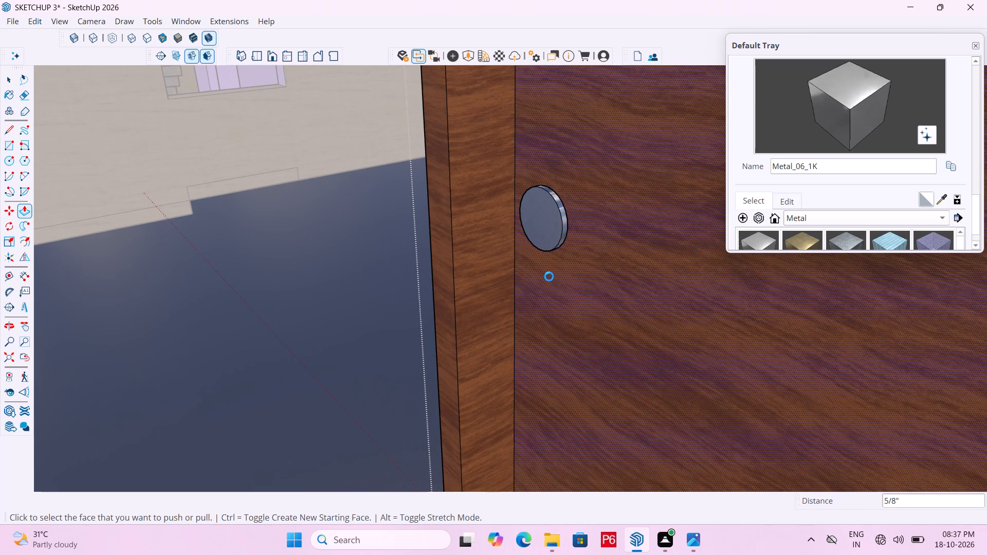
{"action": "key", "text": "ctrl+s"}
Erase the round metal knob from the front of the door's inner panel.
{"action": "scroll", "coordinate": [524, 155], "scroll_direction": "down", "scroll_amount": 6}
{"action": "scroll", "coordinate": [453, 186], "scroll_direction": "down", "scroll_amount": 7}
{"action": "middle_click_drag", "start_coordinate": [498, 246], "coordinate": [515, 246]}
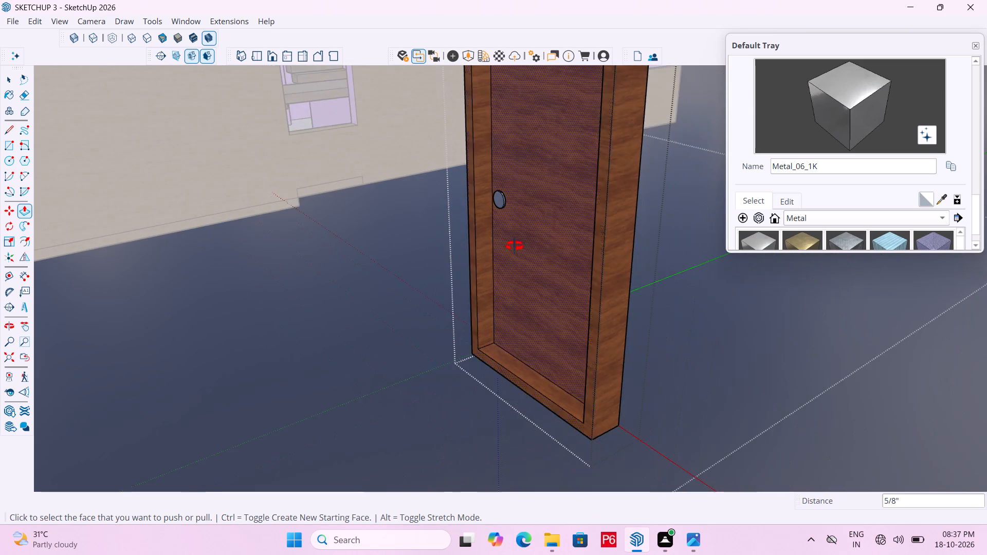
{"action": "middle_click_drag", "start_coordinate": [515, 246], "coordinate": [714, 234]}
{"action": "scroll", "coordinate": [414, 307], "scroll_direction": "down", "scroll_amount": 6}
{"action": "middle_click_drag", "start_coordinate": [545, 273], "coordinate": [421, 272]}
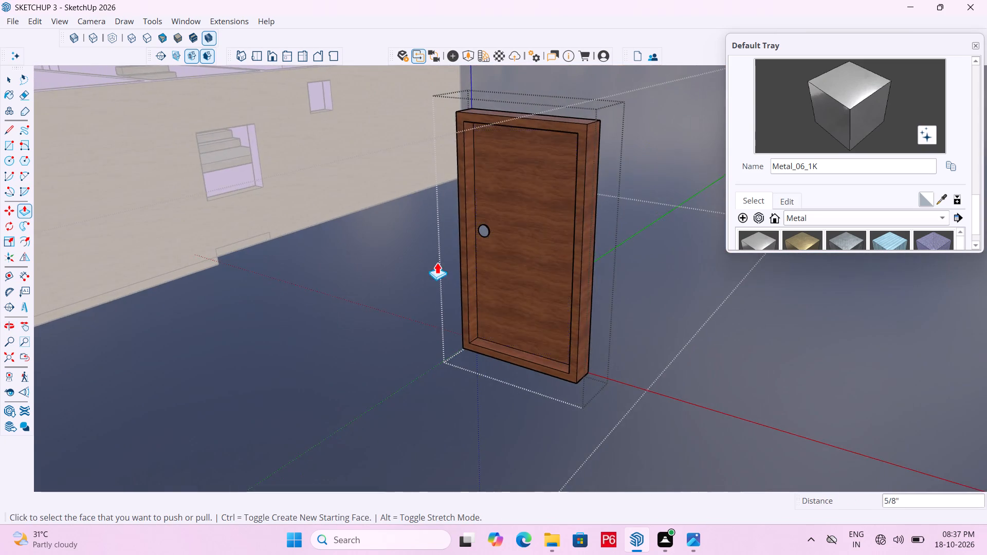
{"action": "scroll", "coordinate": [453, 254], "scroll_direction": "up", "scroll_amount": 12}
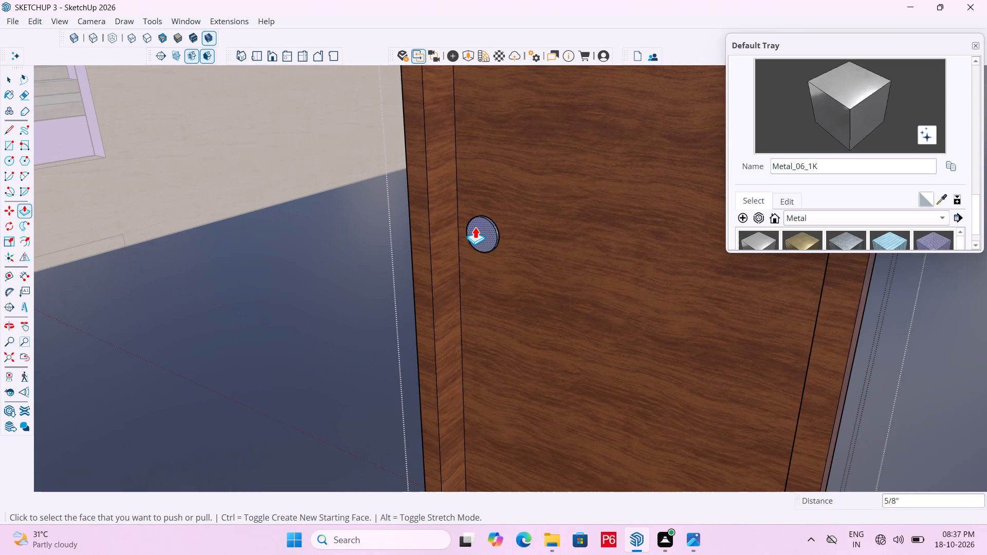
{"action": "key", "text": "r"}
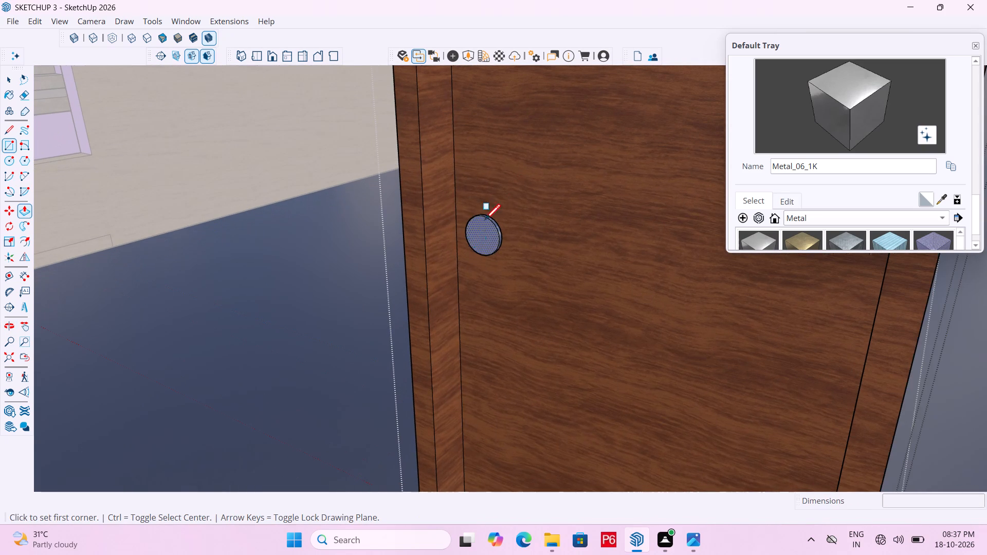
{"action": "scroll", "coordinate": [499, 207], "scroll_direction": "up", "scroll_amount": 4}
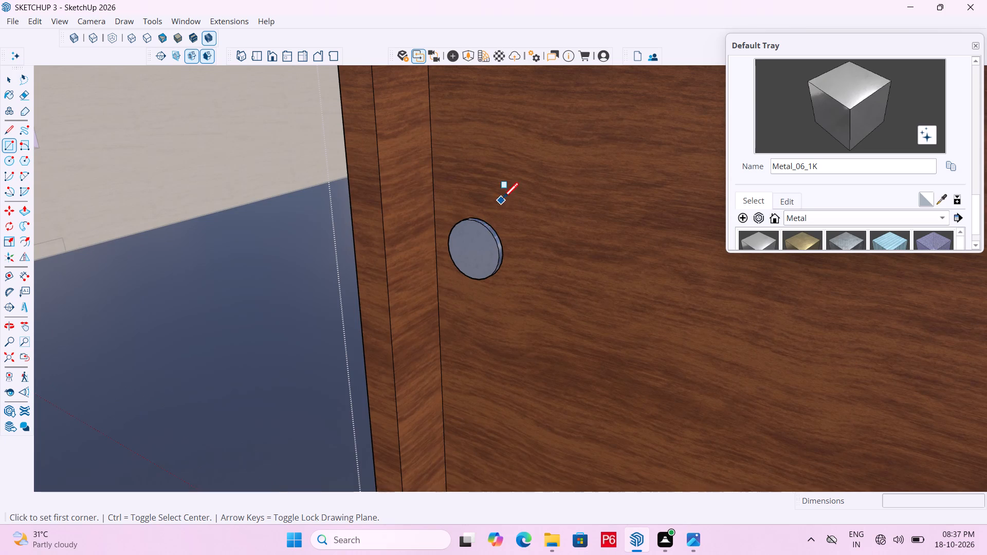
{"action": "scroll", "coordinate": [502, 203], "scroll_direction": "down", "scroll_amount": 6}
{"action": "key", "text": "e"}
{"action": "left_click_drag", "start_coordinate": [496, 206], "coordinate": [486, 223]}
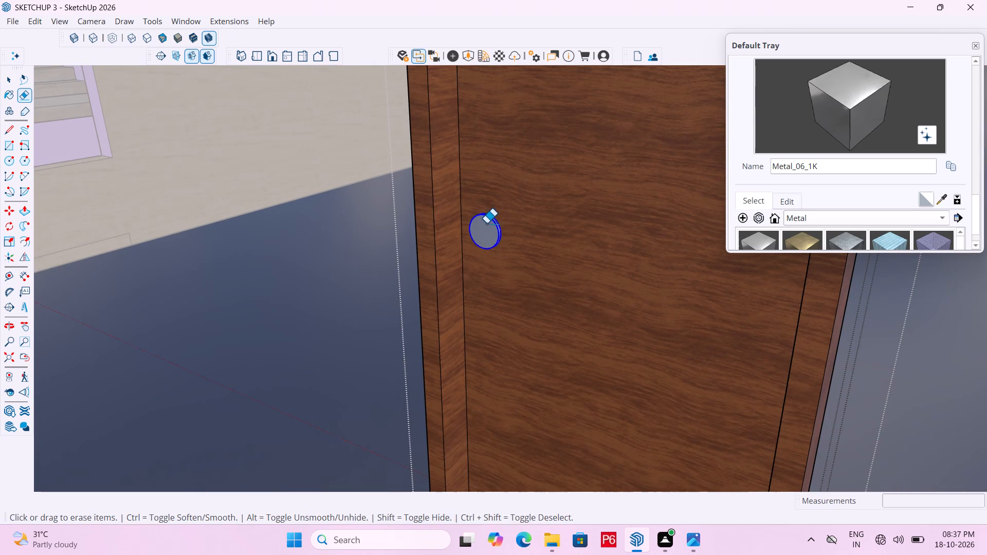
Draw a small upright rectangle on the door's inner panel, near its left edge where the knob was.
{"action": "key", "text": "r"}
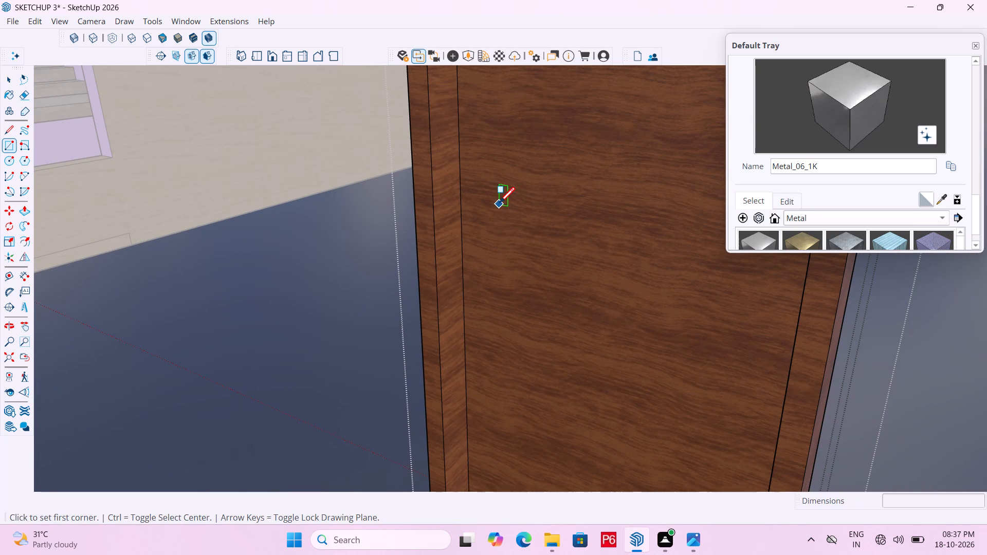
{"action": "scroll", "coordinate": [491, 179], "scroll_direction": "down", "scroll_amount": 3}
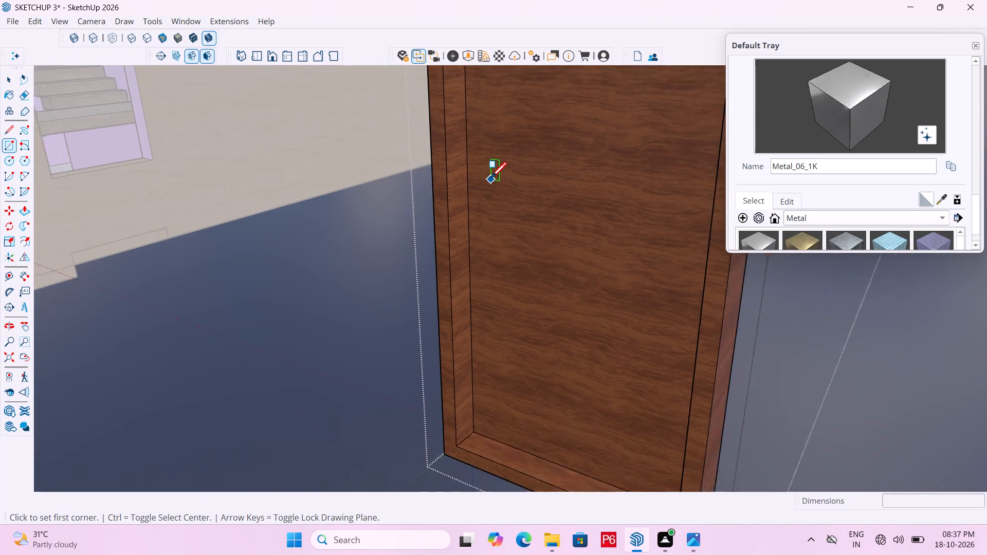
{"action": "scroll", "coordinate": [491, 179], "scroll_direction": "down", "scroll_amount": 3}
{"action": "scroll", "coordinate": [524, 272], "scroll_direction": "down", "scroll_amount": 5}
{"action": "scroll", "coordinate": [502, 228], "scroll_direction": "up", "scroll_amount": 10}
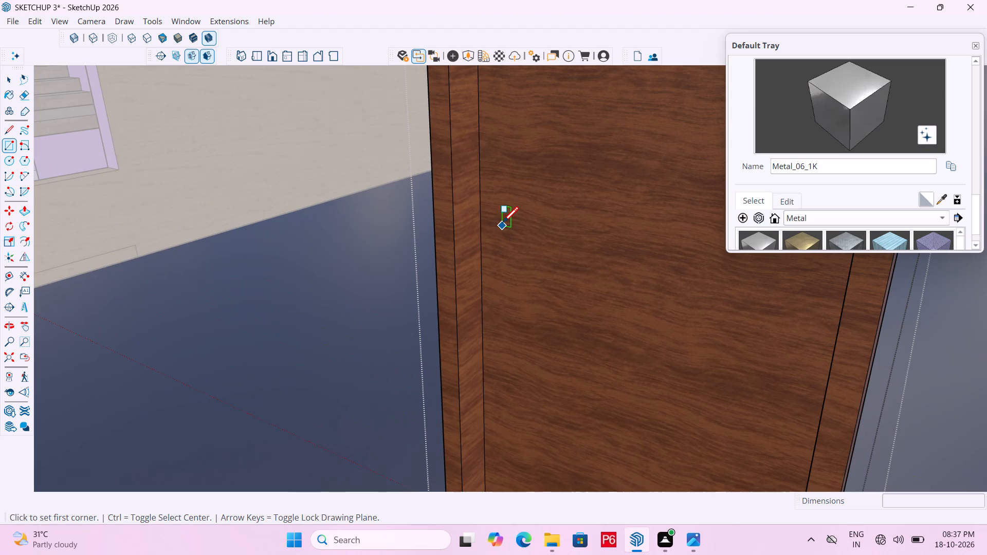
{"action": "scroll", "coordinate": [507, 220], "scroll_direction": "up", "scroll_amount": 4}
{"action": "left_click", "coordinate": [516, 180]}
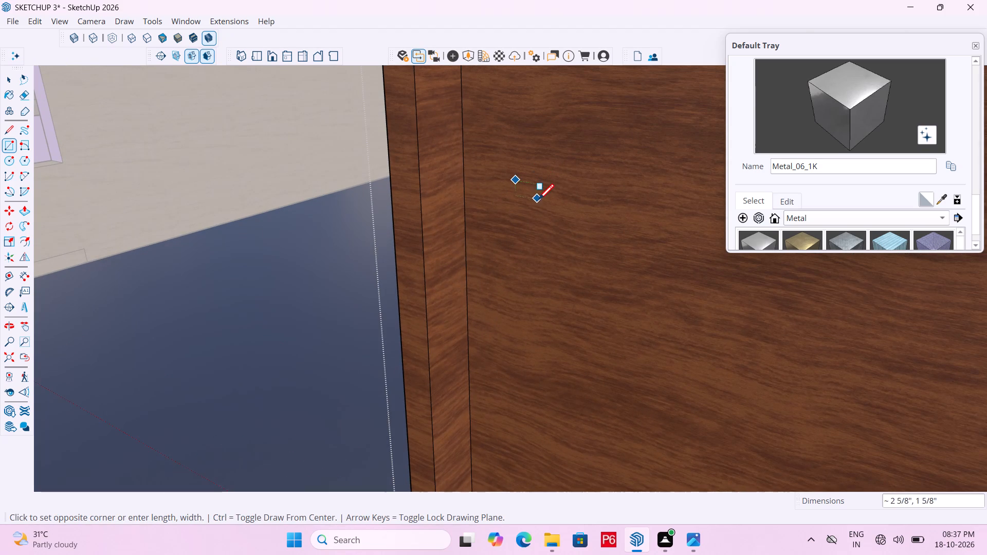
{"action": "left_click", "coordinate": [538, 211]}
Make the small rectangle on the door panel its own group and open that group for editing.
{"action": "key", "text": "space"}
{"action": "double_click", "coordinate": [525, 200]}
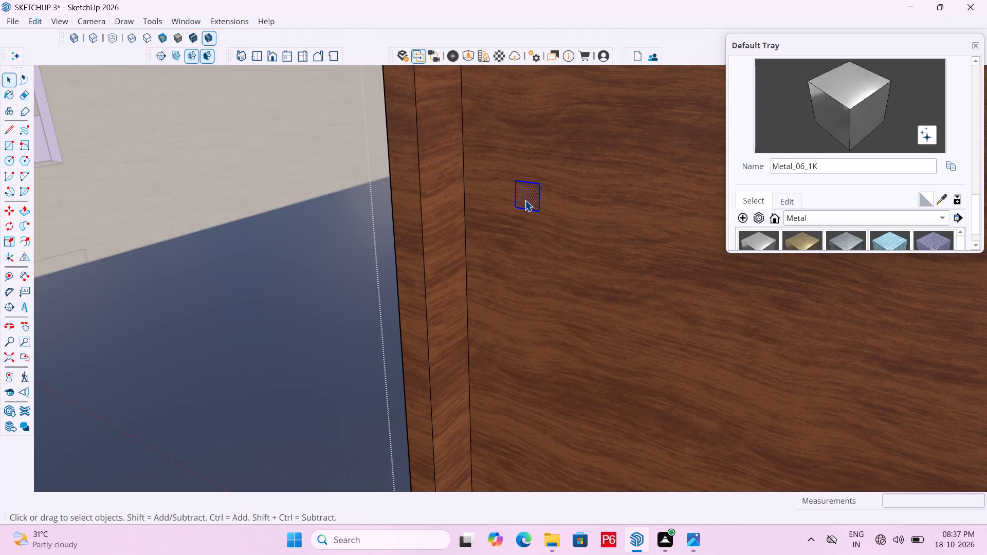
{"action": "right_click", "coordinate": [525, 200]}
{"action": "left_click", "coordinate": [600, 322]}
{"action": "key", "text": "space"}
{"action": "left_click", "coordinate": [521, 200]}
{"action": "triple_click", "coordinate": [522, 200]}
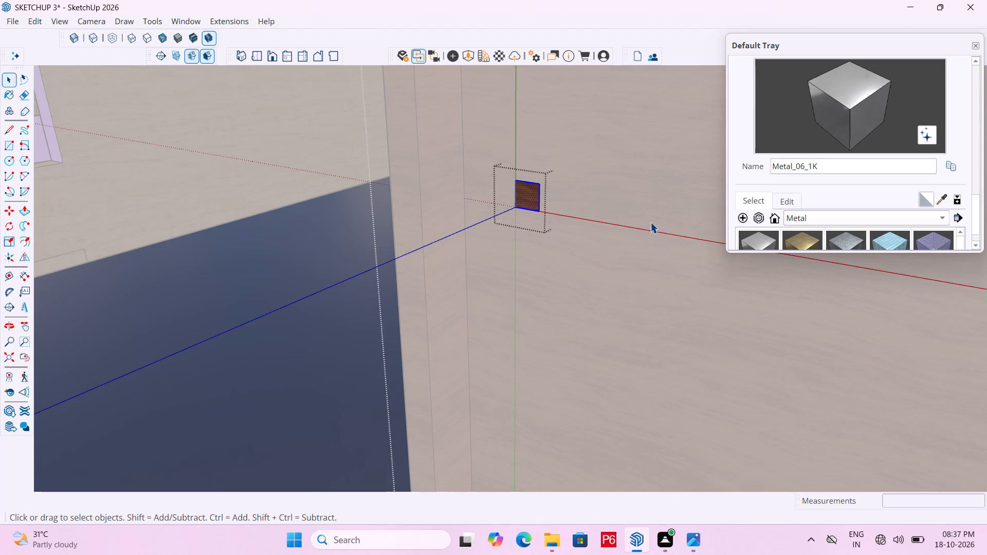
Paint the small rectangle on the door panel with Metal_06_1K.
{"action": "left_click", "coordinate": [747, 237]}
{"action": "left_click", "coordinate": [522, 202]}
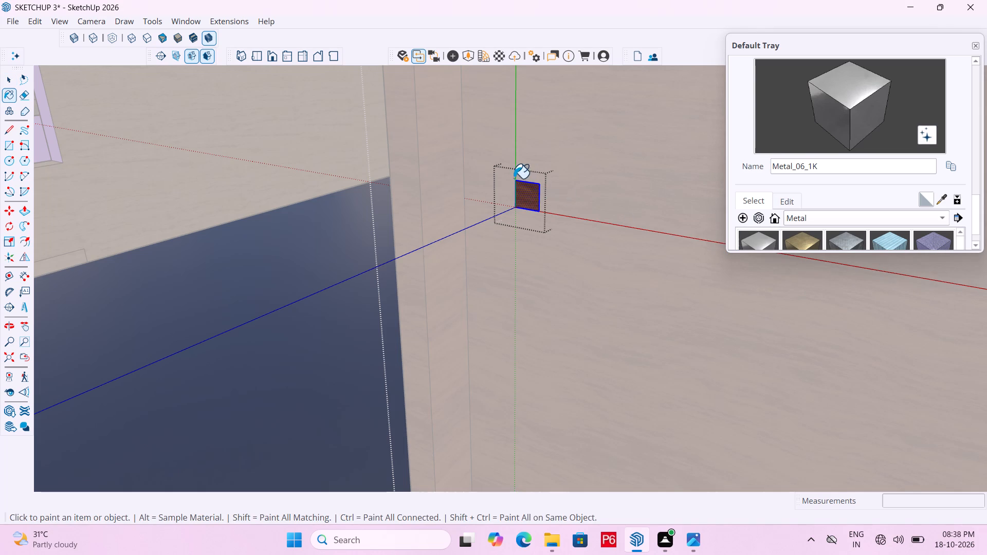
Push/Pull the metal rectangle outward from the door panel about 3/4" and leave its group.
{"action": "scroll", "coordinate": [513, 178], "scroll_direction": "down", "scroll_amount": 4}
{"action": "key", "text": "space"}
{"action": "key", "text": "p"}
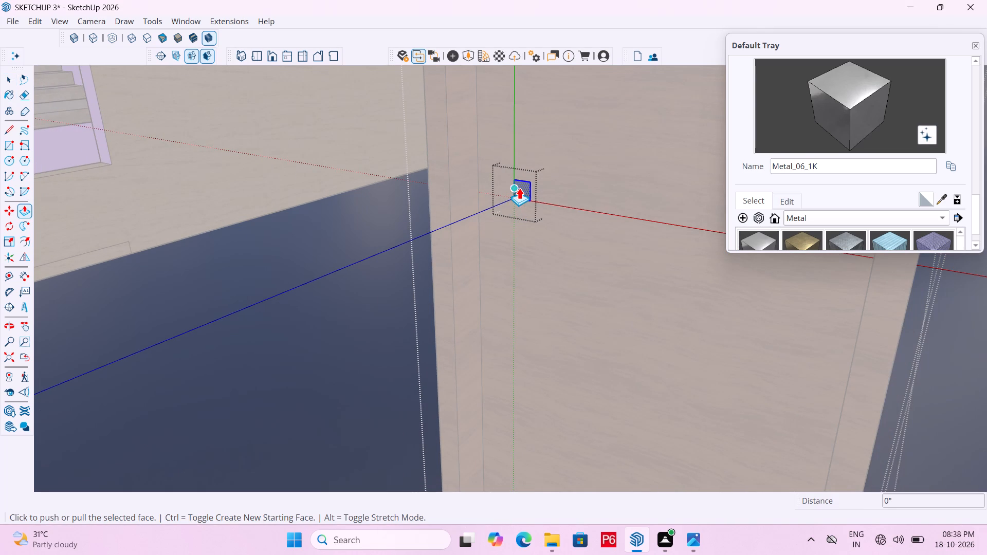
{"action": "left_click", "coordinate": [520, 186]}
{"action": "scroll", "coordinate": [521, 188], "scroll_direction": "up", "scroll_amount": 5}
{"action": "middle_click_drag", "start_coordinate": [532, 194], "coordinate": [441, 191]}
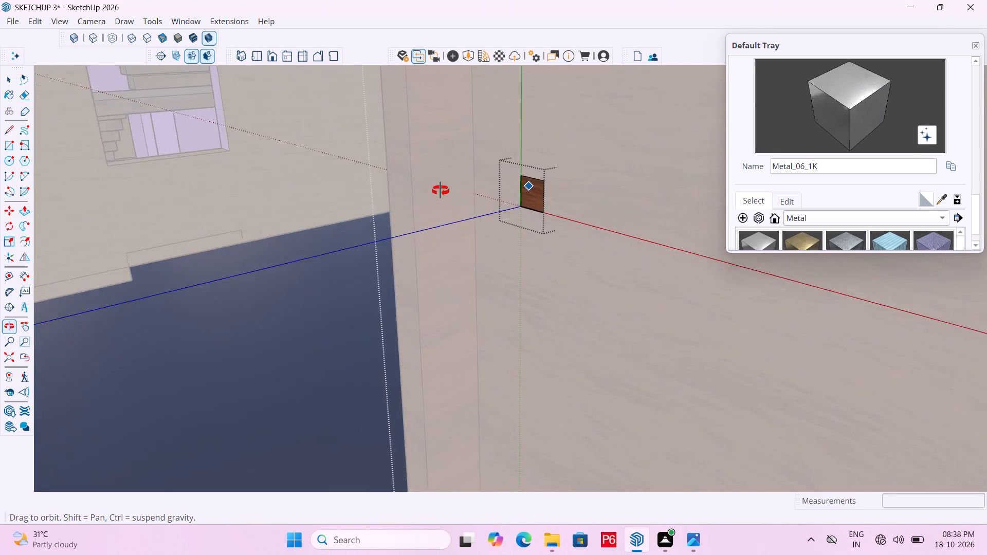
{"action": "middle_click_drag", "start_coordinate": [441, 191], "coordinate": [340, 202]}
{"action": "scroll", "coordinate": [537, 202], "scroll_direction": "up", "scroll_amount": 4}
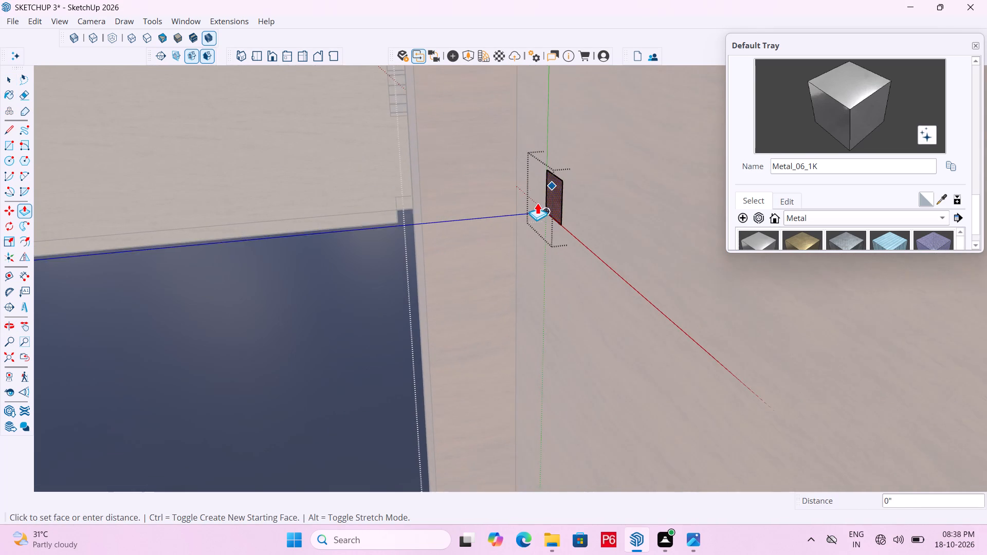
{"action": "scroll", "coordinate": [537, 202], "scroll_direction": "up", "scroll_amount": 1}
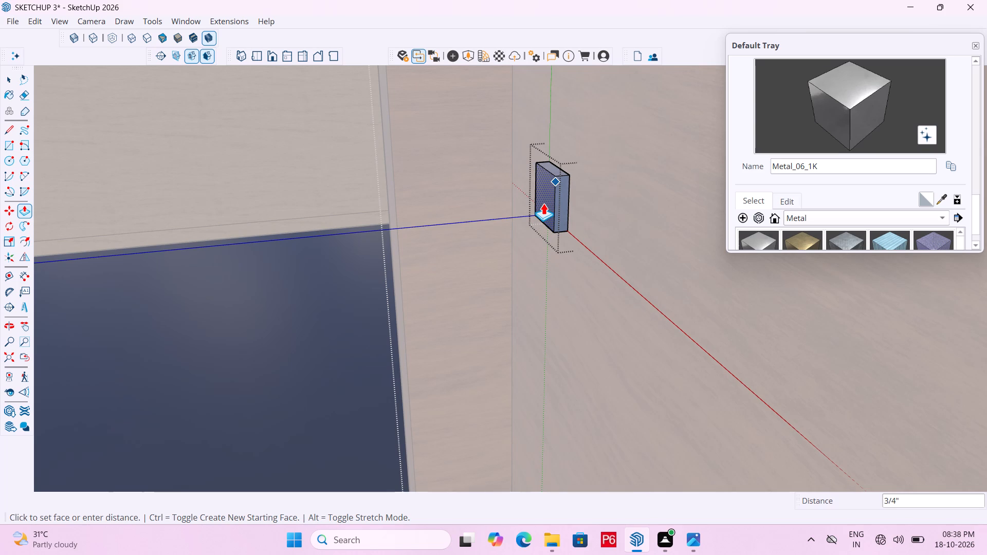
{"action": "left_click", "coordinate": [544, 203]}
{"action": "scroll", "coordinate": [580, 183], "scroll_direction": "down", "scroll_amount": 6}
{"action": "middle_click_drag", "start_coordinate": [549, 207], "coordinate": [658, 219]}
{"action": "key", "text": "space"}
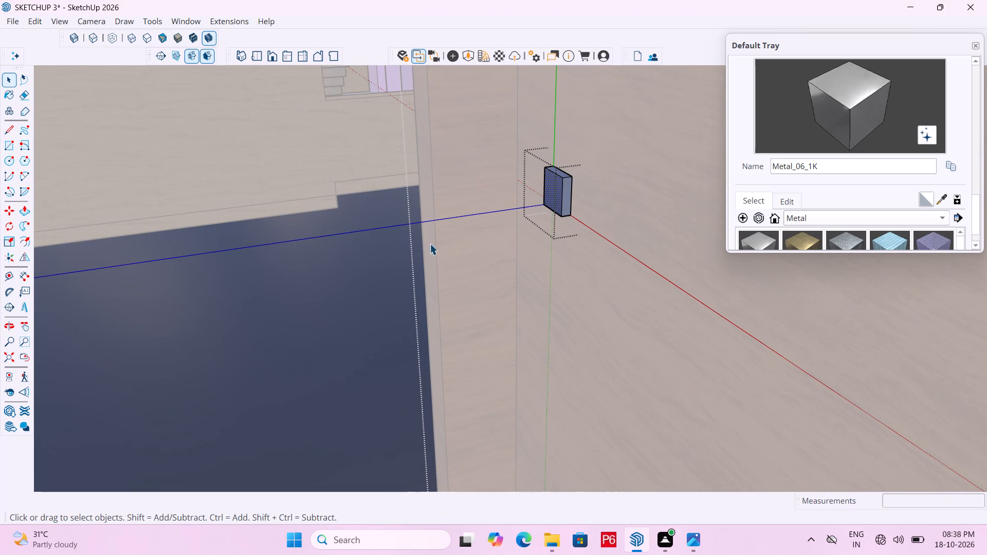
{"action": "left_click", "coordinate": [384, 272]}
{"action": "left_click_drag", "start_coordinate": [384, 272], "coordinate": [389, 270]}
Reopen the handle block's group and push its exposed side face inward about 9/16" to narrow it.
{"action": "middle_click_drag", "start_coordinate": [618, 246], "coordinate": [766, 200]}
{"action": "scroll", "coordinate": [516, 181], "scroll_direction": "down", "scroll_amount": 5}
{"action": "middle_click_drag", "start_coordinate": [520, 198], "coordinate": [532, 167]}
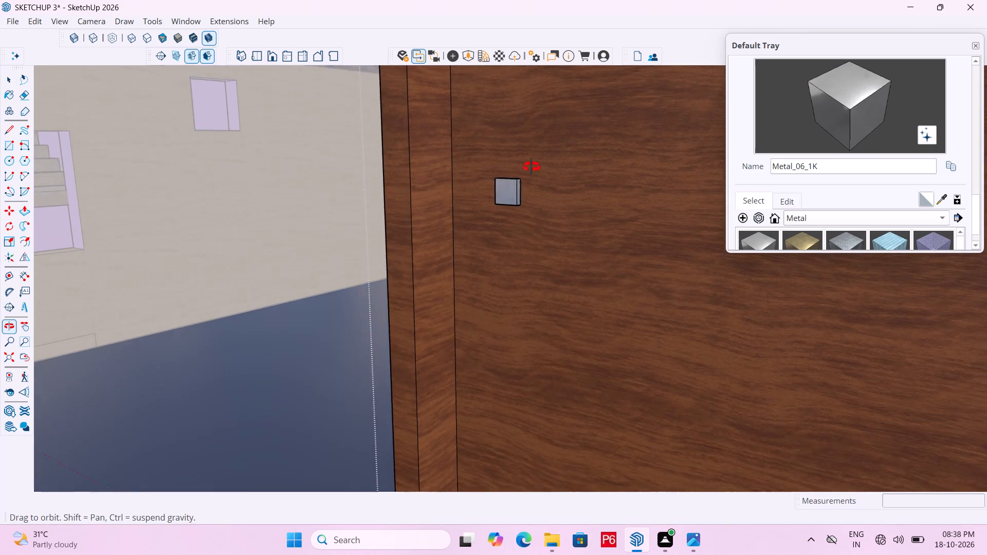
{"action": "middle_click_drag", "start_coordinate": [532, 167], "coordinate": [496, 47]}
{"action": "scroll", "coordinate": [509, 187], "scroll_direction": "up", "scroll_amount": 9}
{"action": "middle_click", "coordinate": [509, 187]}
{"action": "middle_click_drag", "start_coordinate": [522, 221], "coordinate": [682, 398]}
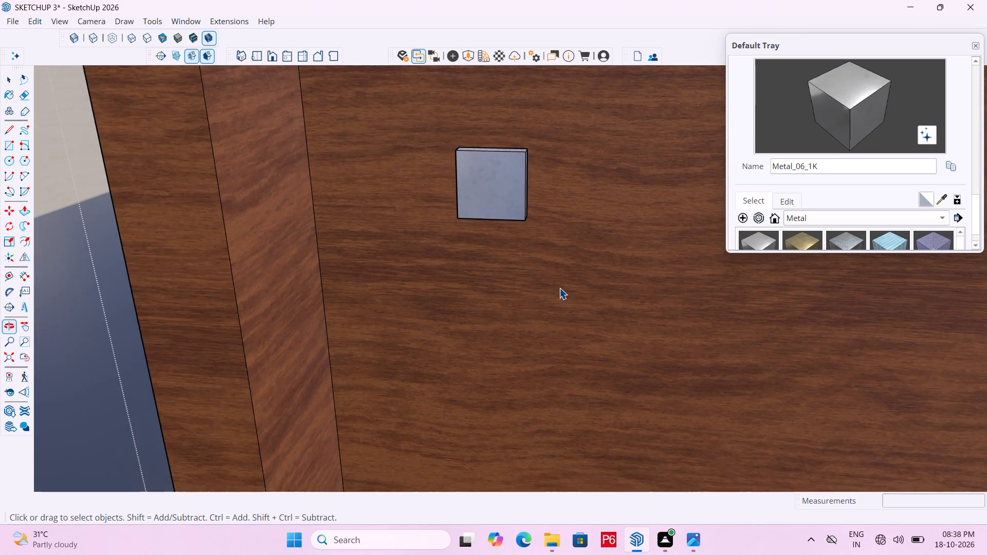
{"action": "middle_click_drag", "start_coordinate": [473, 169], "coordinate": [279, 213]}
{"action": "scroll", "coordinate": [529, 210], "scroll_direction": "up", "scroll_amount": 4}
{"action": "middle_click_drag", "start_coordinate": [529, 210], "coordinate": [535, 200]}
{"action": "triple_click", "coordinate": [562, 186]}
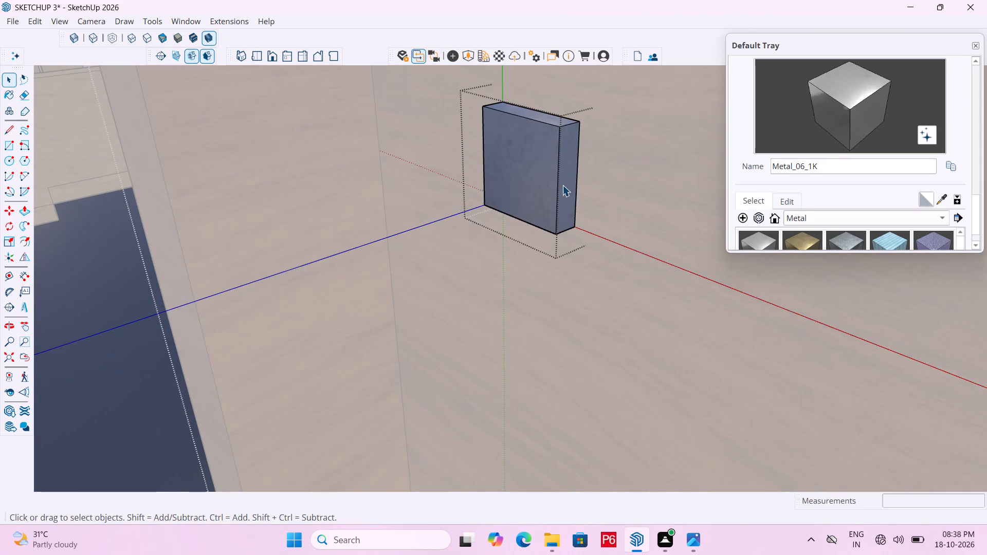
{"action": "left_click", "coordinate": [563, 181]}
{"action": "key", "text": "p"}
{"action": "left_click", "coordinate": [569, 181]}
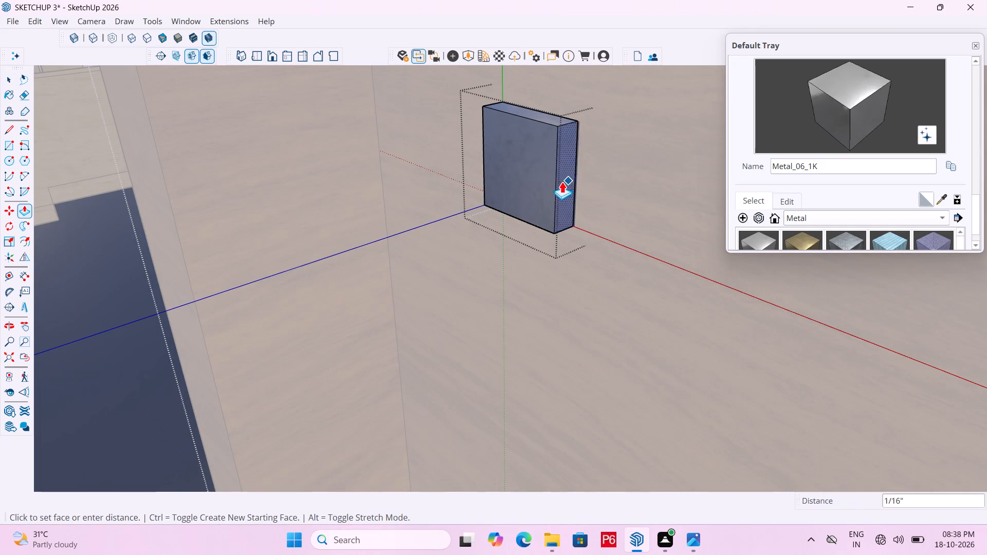
{"action": "left_click", "coordinate": [553, 178]}
Narrow the handle block further by pushing the same side face inward about 1/2".
{"action": "scroll", "coordinate": [547, 163], "scroll_direction": "down", "scroll_amount": 6}
{"action": "middle_click_drag", "start_coordinate": [520, 192], "coordinate": [554, 176]}
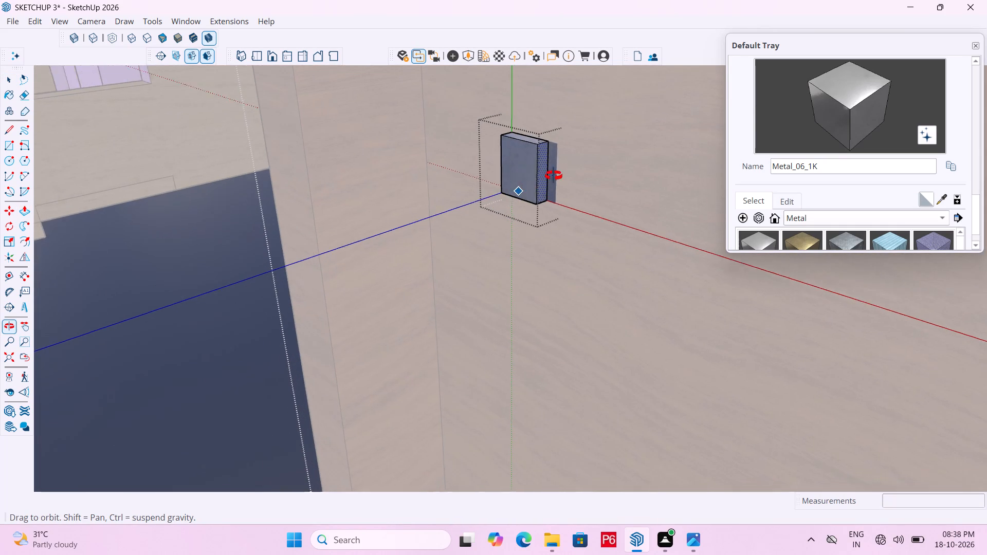
{"action": "middle_click_drag", "start_coordinate": [554, 176], "coordinate": [548, 204]}
{"action": "scroll", "coordinate": [458, 253], "scroll_direction": "down", "scroll_amount": 20}
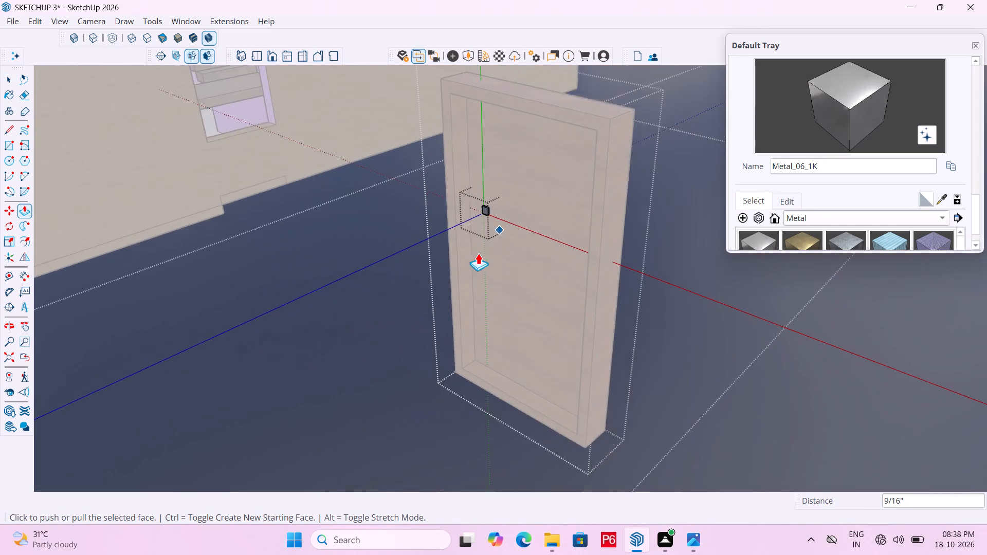
{"action": "scroll", "coordinate": [478, 253], "scroll_direction": "down", "scroll_amount": 7}
{"action": "scroll", "coordinate": [482, 206], "scroll_direction": "up", "scroll_amount": 10}
{"action": "middle_click_drag", "start_coordinate": [482, 206], "coordinate": [487, 207]}
{"action": "middle_click_drag", "start_coordinate": [522, 243], "coordinate": [527, 237]}
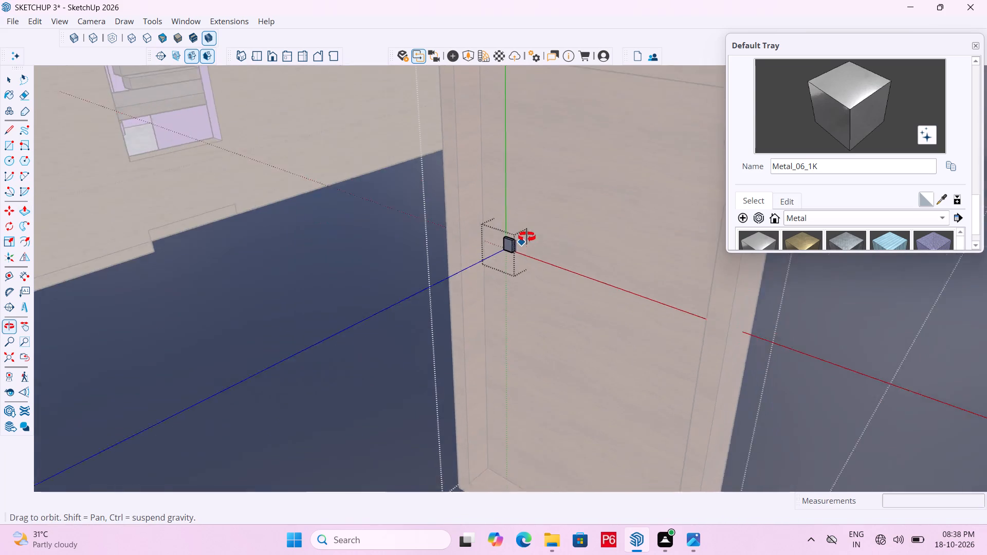
{"action": "scroll", "coordinate": [528, 241], "scroll_direction": "up", "scroll_amount": 17}
{"action": "middle_click_drag", "start_coordinate": [527, 237], "coordinate": [531, 257]}
{"action": "key", "text": "p"}
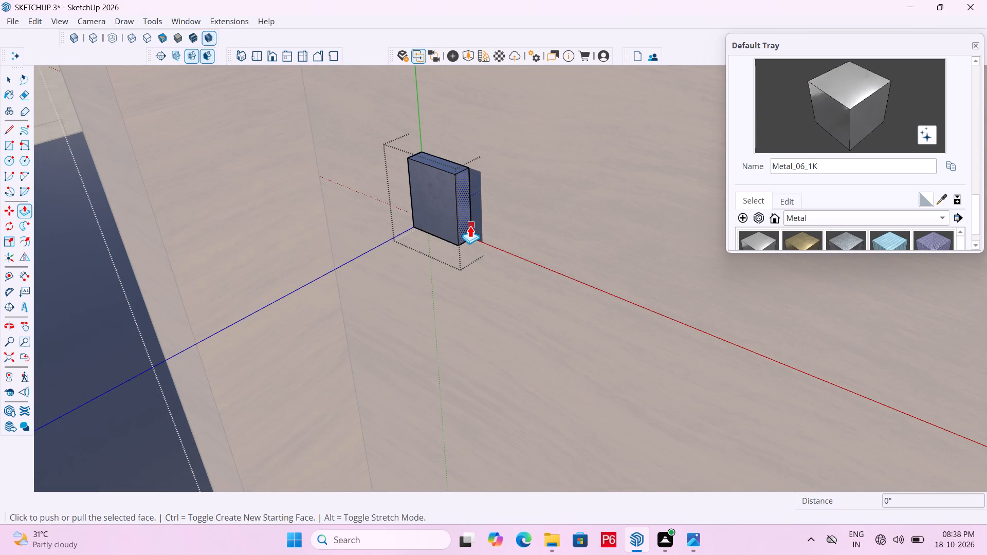
{"action": "left_click", "coordinate": [470, 226]}
{"action": "left_click", "coordinate": [462, 219]}
Push/Pull the block's underside upward about 9/16" with a new starting face, splitting off a lower segment.
{"action": "scroll", "coordinate": [515, 150], "scroll_direction": "down", "scroll_amount": 6}
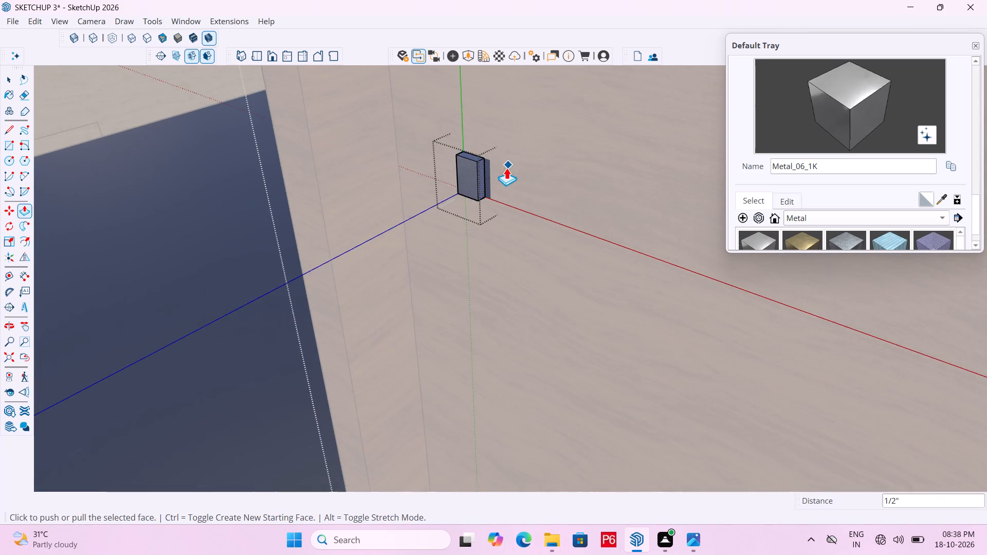
{"action": "scroll", "coordinate": [506, 168], "scroll_direction": "down", "scroll_amount": 7}
{"action": "middle_click_drag", "start_coordinate": [487, 223], "coordinate": [486, 217]}
{"action": "scroll", "coordinate": [486, 219], "scroll_direction": "down", "scroll_amount": 15}
{"action": "middle_click_drag", "start_coordinate": [489, 214], "coordinate": [505, 159]}
{"action": "scroll", "coordinate": [490, 211], "scroll_direction": "up", "scroll_amount": 1}
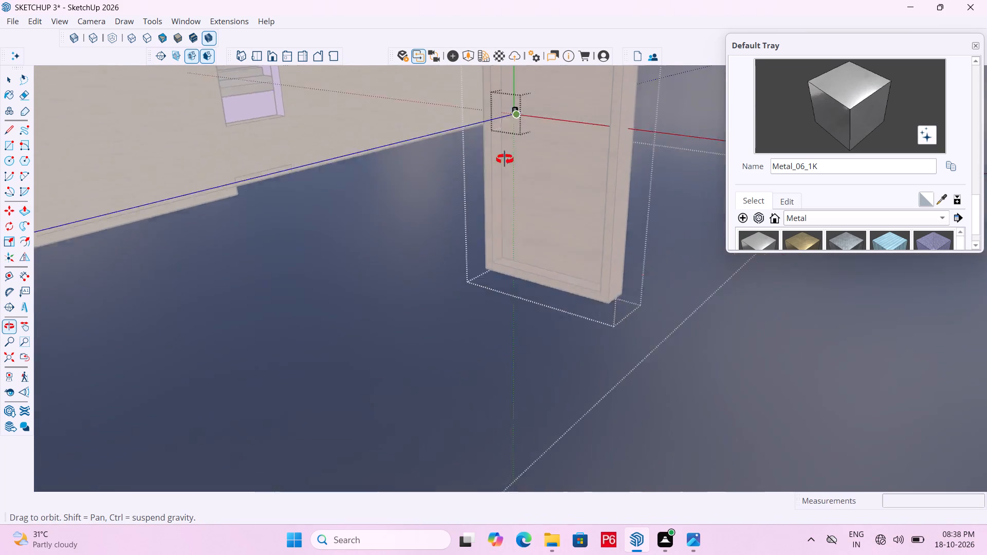
{"action": "middle_click_drag", "start_coordinate": [505, 159], "coordinate": [495, 223]}
{"action": "scroll", "coordinate": [507, 221], "scroll_direction": "up", "scroll_amount": 19}
{"action": "middle_click_drag", "start_coordinate": [496, 212], "coordinate": [521, 66]}
{"action": "scroll", "coordinate": [496, 210], "scroll_direction": "up", "scroll_amount": 7}
{"action": "middle_click_drag", "start_coordinate": [502, 242], "coordinate": [496, 108]}
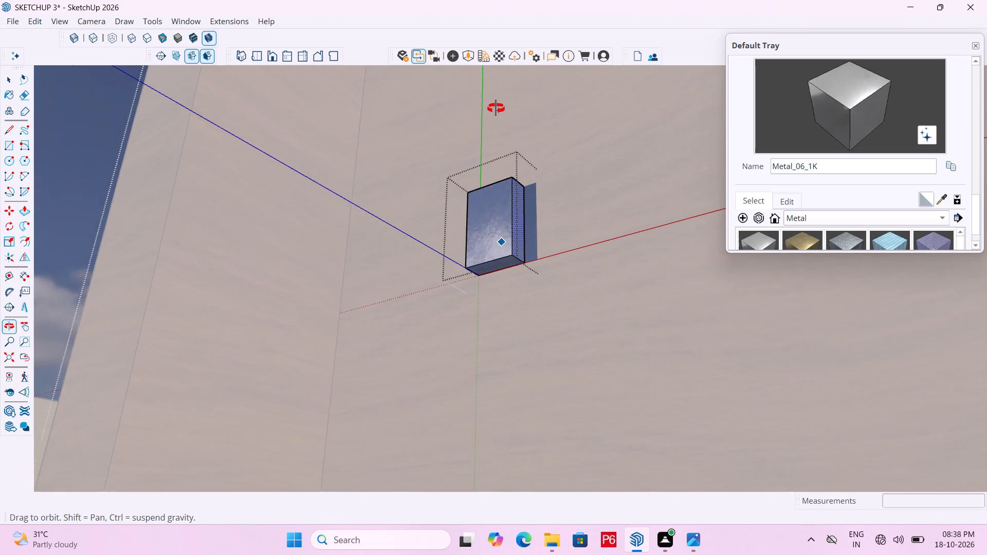
{"action": "middle_click_drag", "start_coordinate": [496, 108], "coordinate": [496, 107]}
{"action": "key", "text": "p"}
{"action": "left_click", "coordinate": [506, 263]}
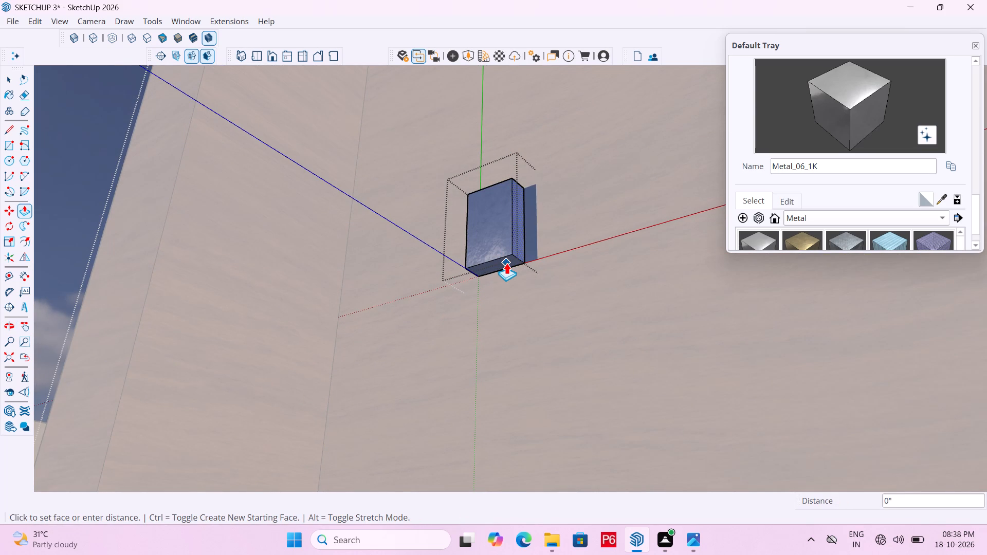
{"action": "key", "text": "Escape"}
{"action": "scroll", "coordinate": [508, 255], "scroll_direction": "up", "scroll_amount": 5}
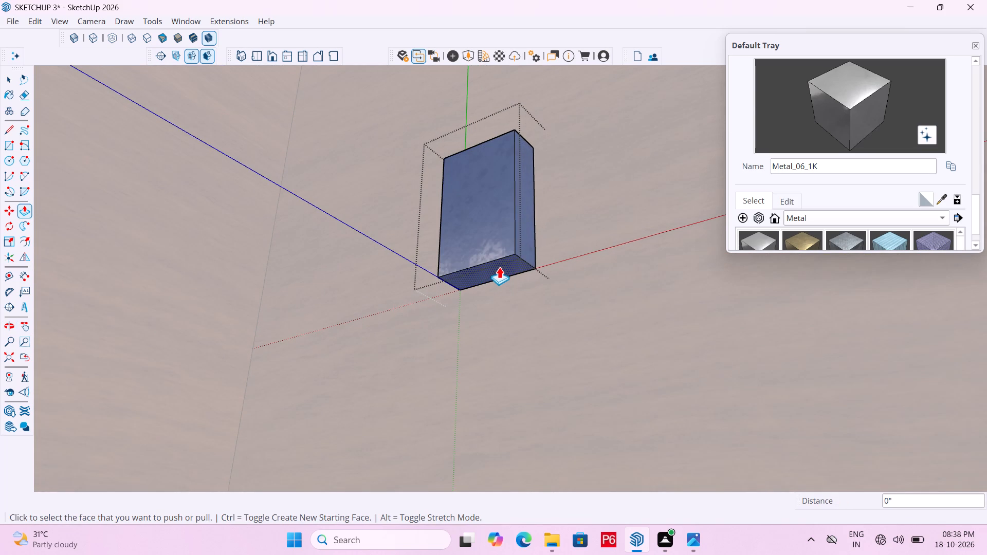
{"action": "left_click", "coordinate": [500, 266]}
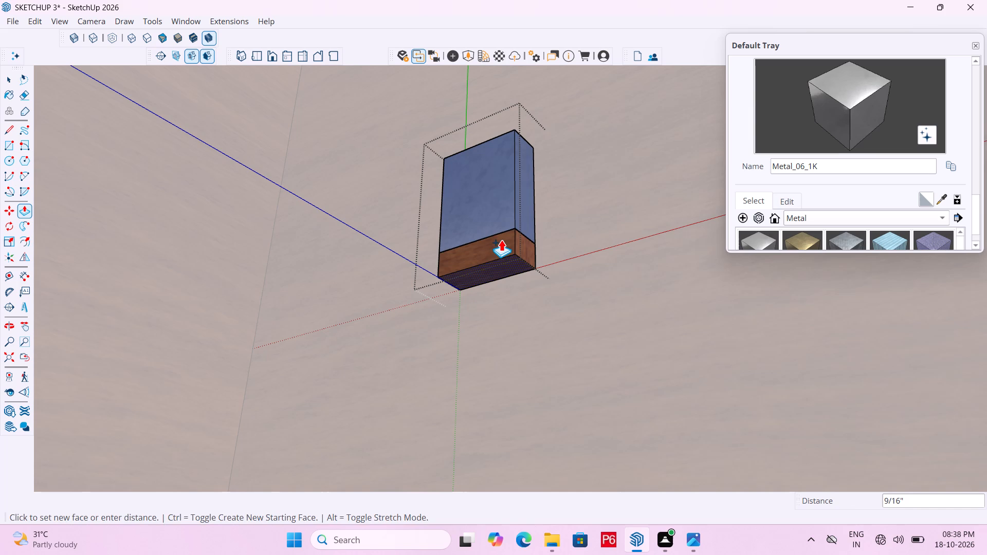
{"action": "left_click", "coordinate": [501, 239]}
Pull the lower segment's front face outward about 2 1/16" to form a horizontal handle arm.
{"action": "double_click", "coordinate": [485, 248]}
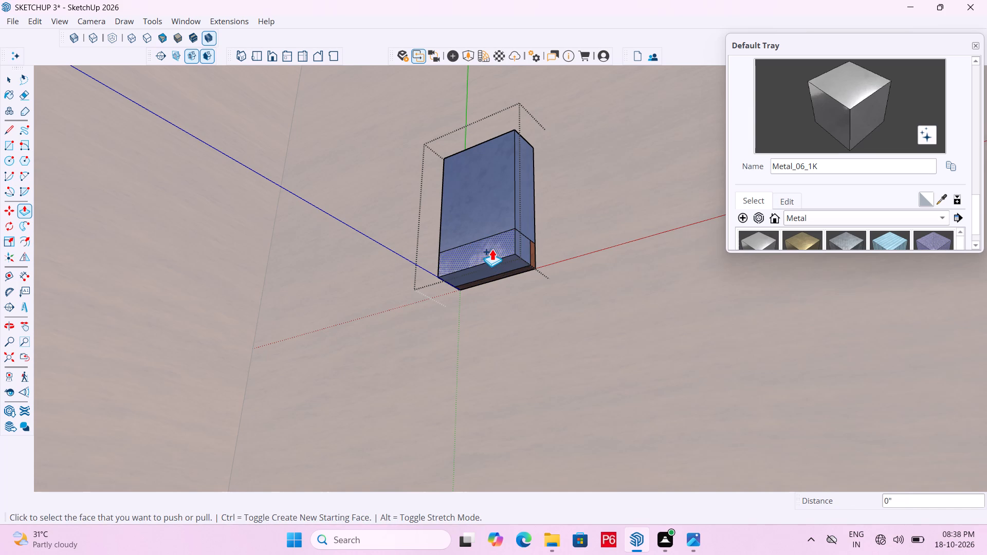
{"action": "double_click", "coordinate": [486, 250]}
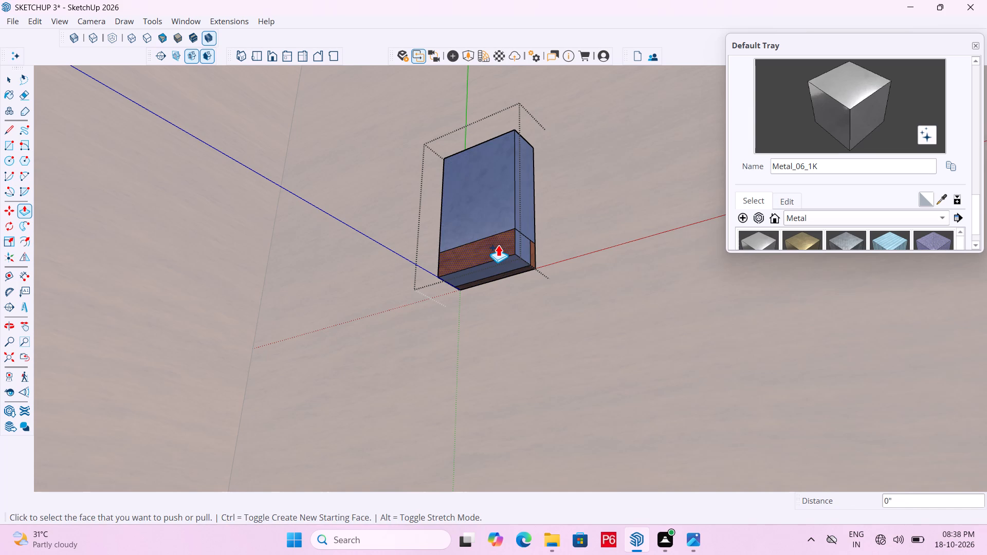
{"action": "left_click", "coordinate": [498, 245]}
{"action": "middle_click_drag", "start_coordinate": [459, 240], "coordinate": [393, 276]}
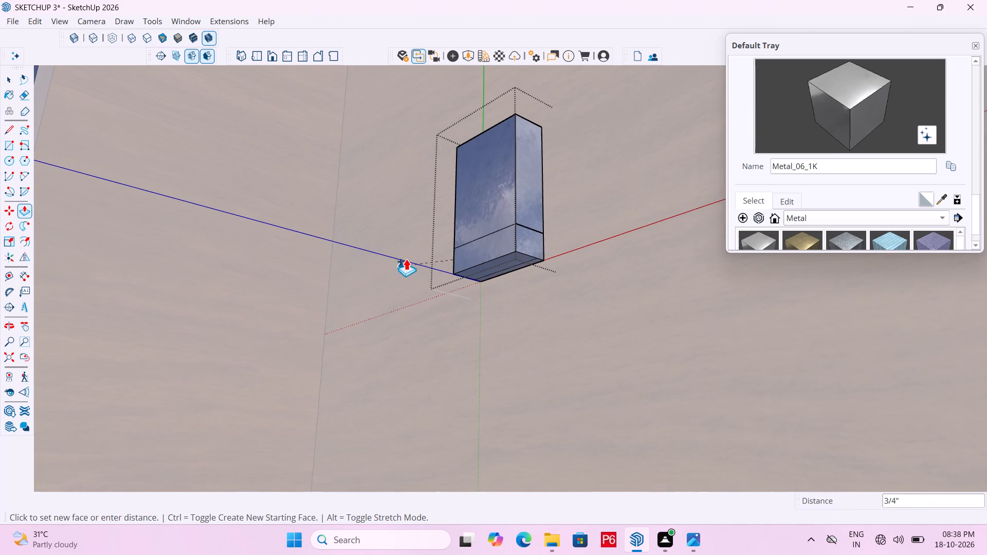
{"action": "scroll", "coordinate": [442, 218], "scroll_direction": "down", "scroll_amount": 2}
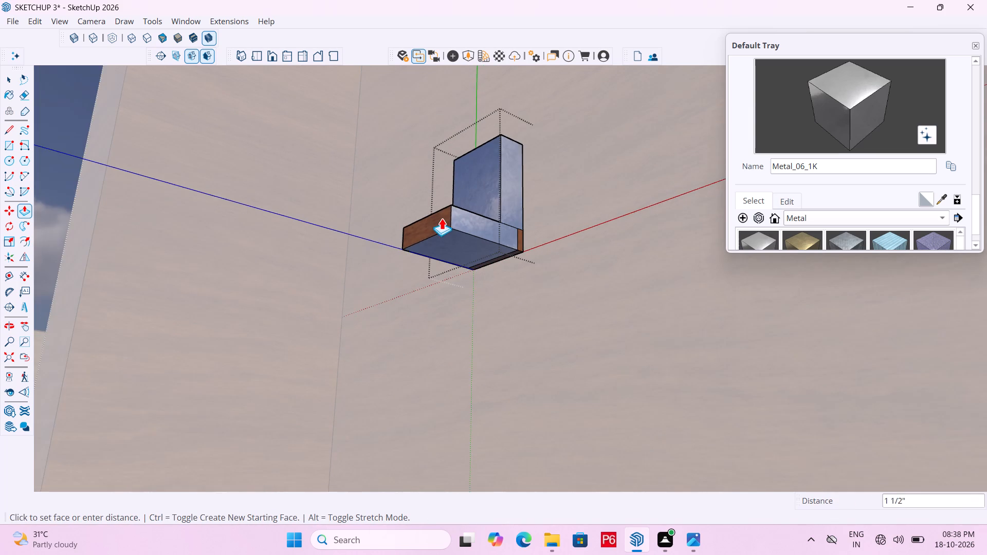
{"action": "middle_click_drag", "start_coordinate": [445, 226], "coordinate": [386, 386]}
{"action": "scroll", "coordinate": [445, 231], "scroll_direction": "down", "scroll_amount": 1}
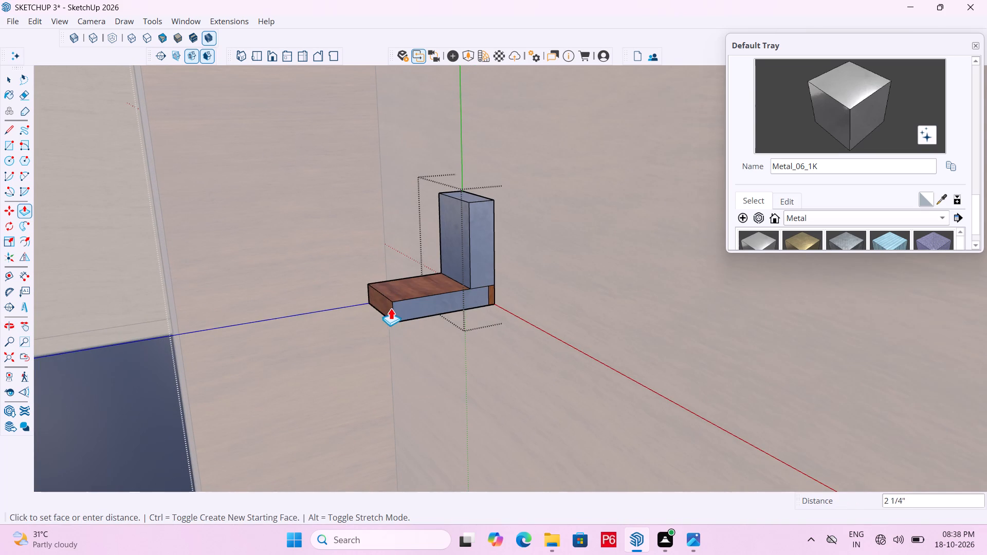
{"action": "left_click", "coordinate": [393, 306]}
Push/Pull the arm's outer end face back about 9/16" with a new starting face to split off an end segment.
{"action": "middle_click_drag", "start_coordinate": [403, 297], "coordinate": [404, 281]}
{"action": "scroll", "coordinate": [404, 281], "scroll_direction": "up", "scroll_amount": 4}
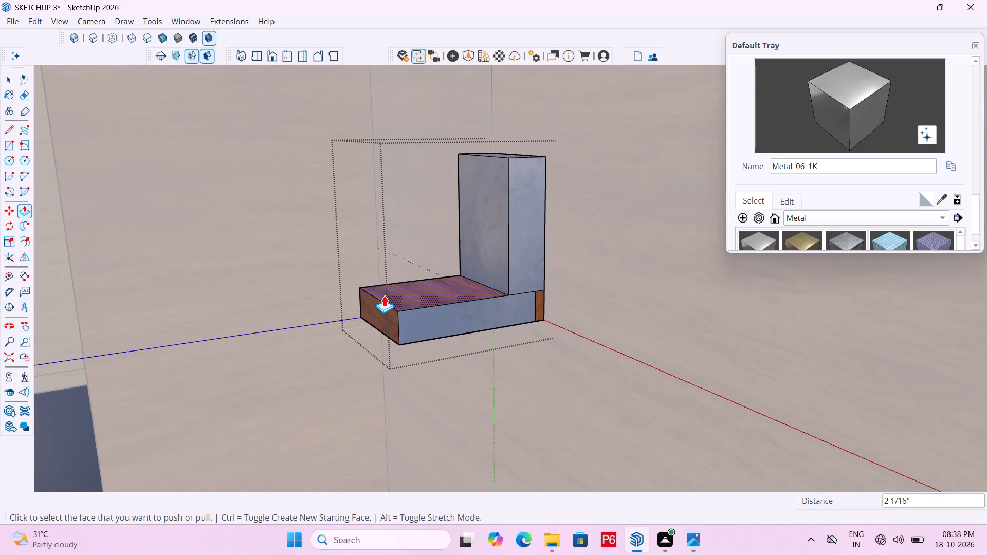
{"action": "left_click", "coordinate": [385, 306]}
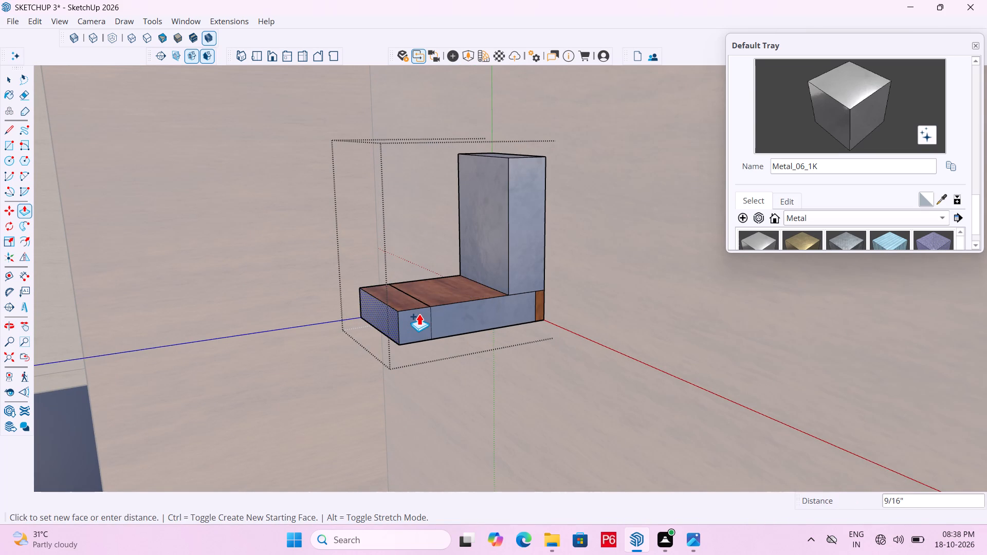
{"action": "left_click", "coordinate": [419, 313]}
Pull the underside of the arm's end segment downward about 8 3/16" to form the vertical grip.
{"action": "middle_click_drag", "start_coordinate": [437, 319], "coordinate": [418, 89]}
{"action": "left_click", "coordinate": [398, 353]}
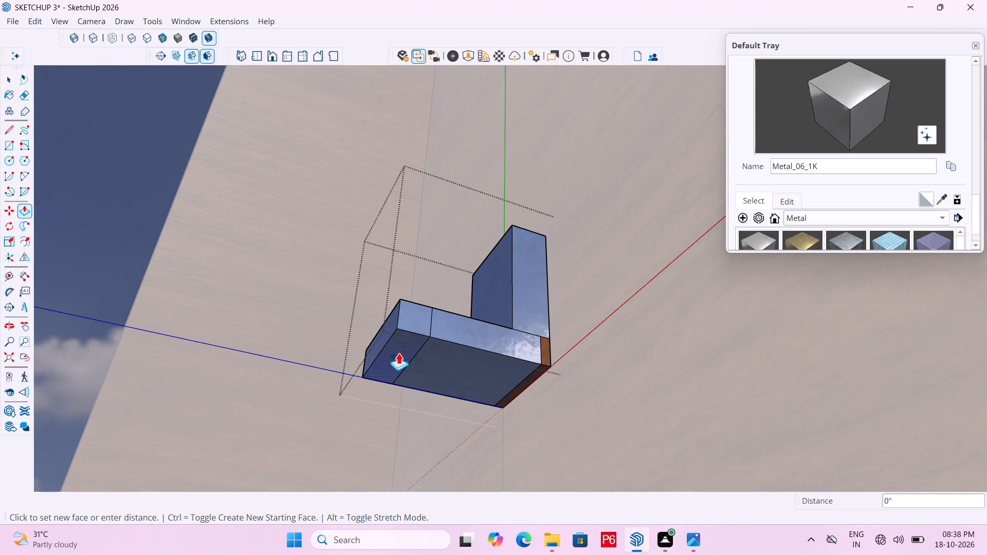
{"action": "scroll", "coordinate": [401, 321], "scroll_direction": "down", "scroll_amount": 7}
{"action": "scroll", "coordinate": [413, 273], "scroll_direction": "down", "scroll_amount": 6}
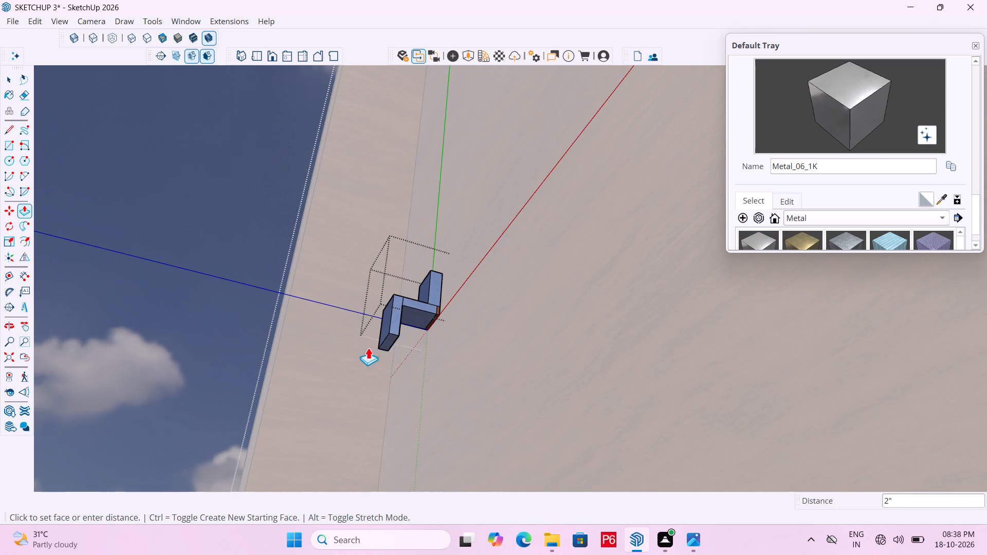
{"action": "scroll", "coordinate": [440, 310], "scroll_direction": "down", "scroll_amount": 13}
{"action": "middle_click_drag", "start_coordinate": [387, 366], "coordinate": [492, 554]}
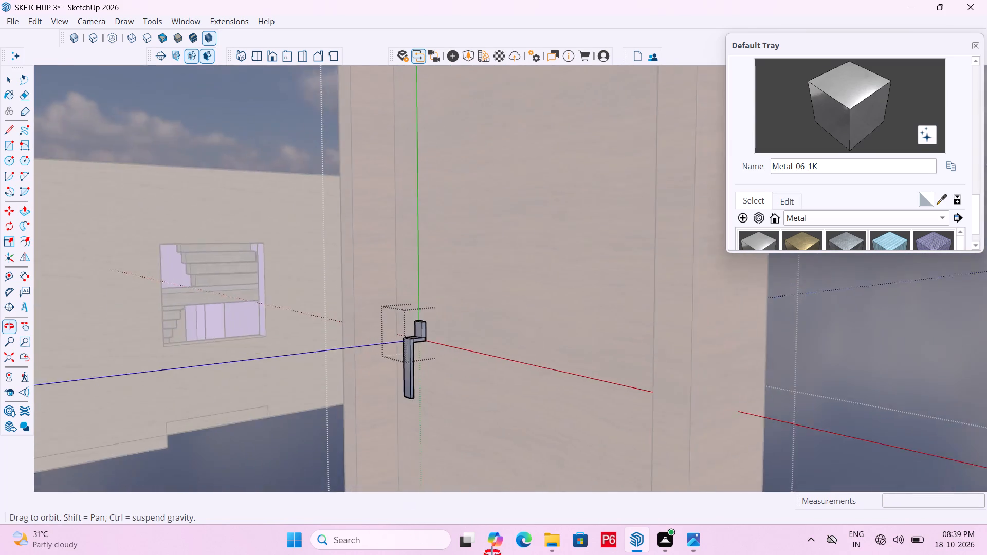
{"action": "middle_click_drag", "start_coordinate": [492, 554], "coordinate": [534, 548]}
{"action": "scroll", "coordinate": [436, 297], "scroll_direction": "down", "scroll_amount": 7}
{"action": "middle_click_drag", "start_coordinate": [424, 331], "coordinate": [378, 342]}
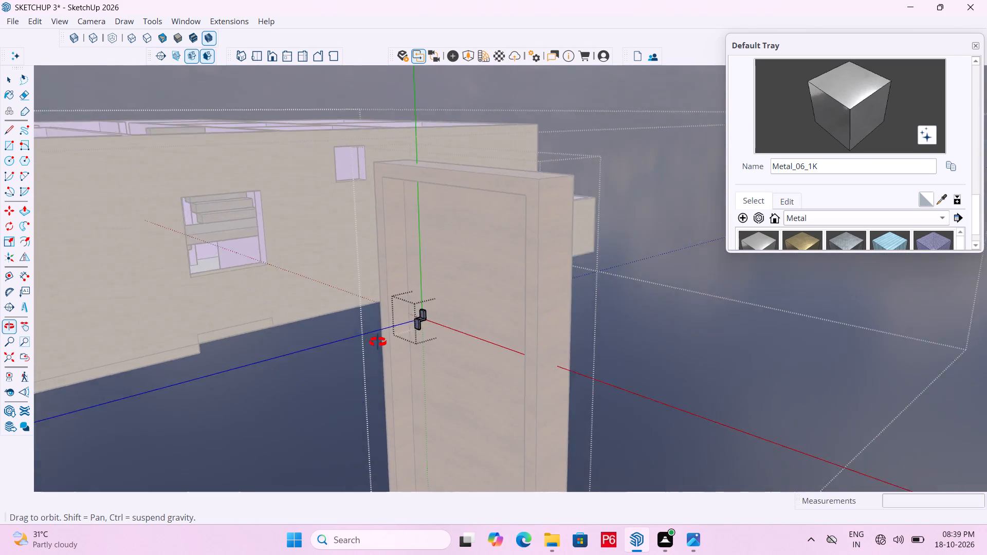
{"action": "middle_click_drag", "start_coordinate": [378, 342], "coordinate": [372, 360]}
{"action": "scroll", "coordinate": [456, 282], "scroll_direction": "down", "scroll_amount": 6}
{"action": "scroll", "coordinate": [415, 318], "scroll_direction": "up", "scroll_amount": 4}
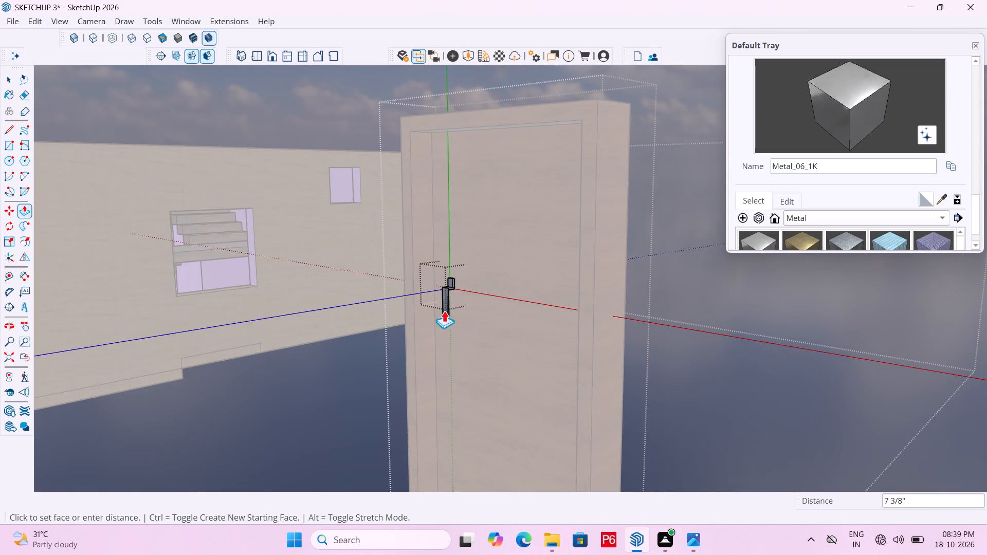
{"action": "scroll", "coordinate": [444, 310], "scroll_direction": "up", "scroll_amount": 17}
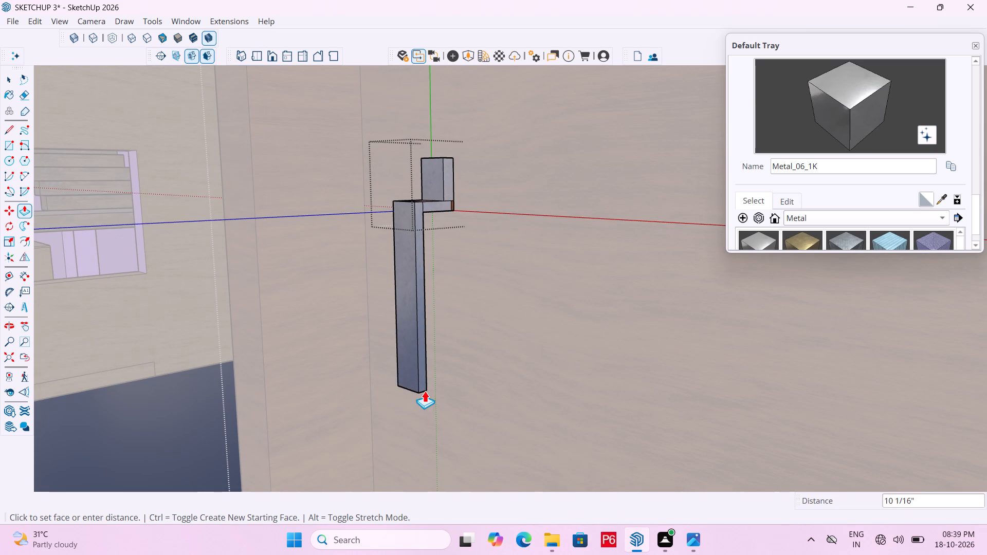
{"action": "left_click_drag", "start_coordinate": [433, 356], "coordinate": [436, 348]}
{"action": "middle_click_drag", "start_coordinate": [456, 328], "coordinate": [272, 216]}
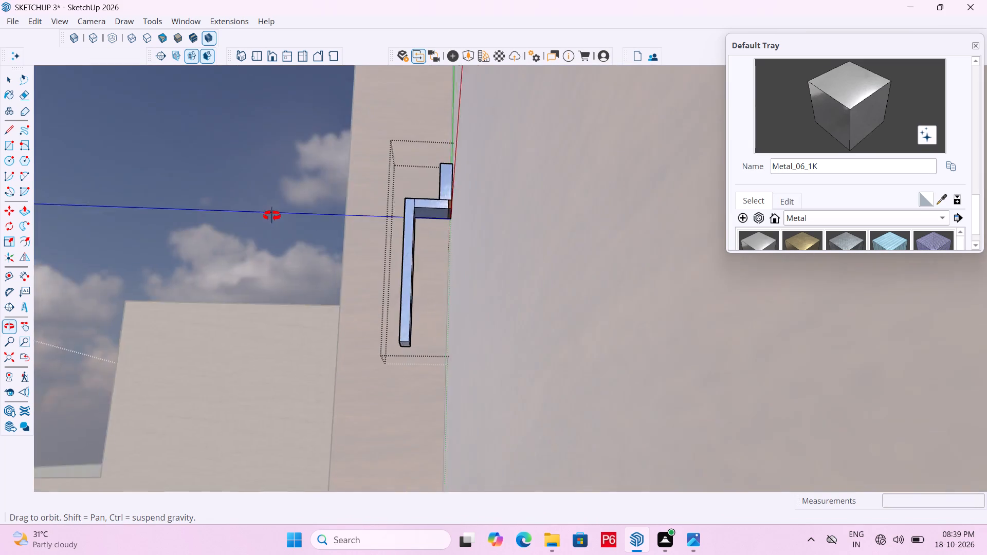
{"action": "middle_click_drag", "start_coordinate": [272, 216], "coordinate": [360, 160]}
{"action": "scroll", "coordinate": [394, 307], "scroll_direction": "up", "scroll_amount": 6}
{"action": "scroll", "coordinate": [405, 355], "scroll_direction": "up", "scroll_amount": 3}
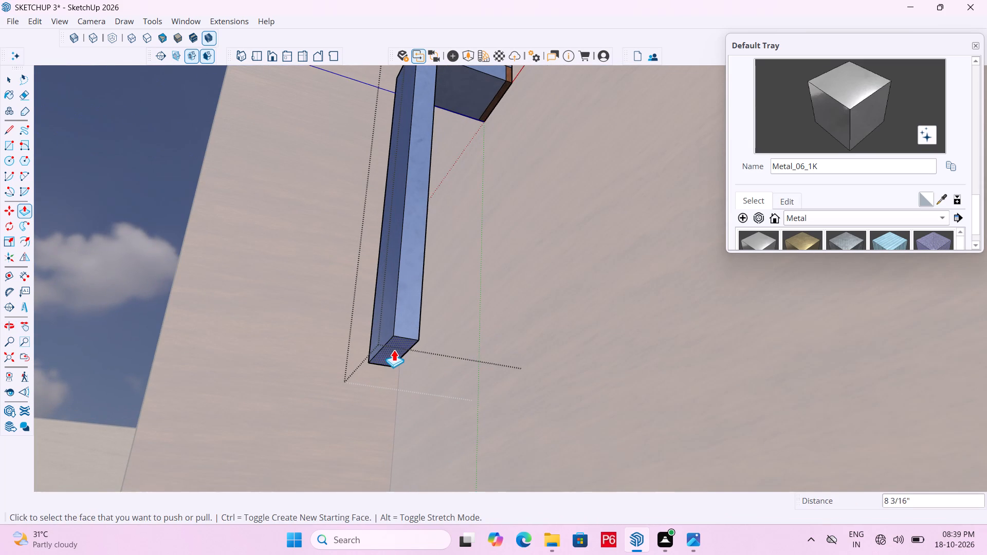
Push/Pull the grip's bottom face upward with a new starting face to split off a short lower end segment.
{"action": "left_click", "coordinate": [394, 348]}
{"action": "left_click", "coordinate": [405, 324]}
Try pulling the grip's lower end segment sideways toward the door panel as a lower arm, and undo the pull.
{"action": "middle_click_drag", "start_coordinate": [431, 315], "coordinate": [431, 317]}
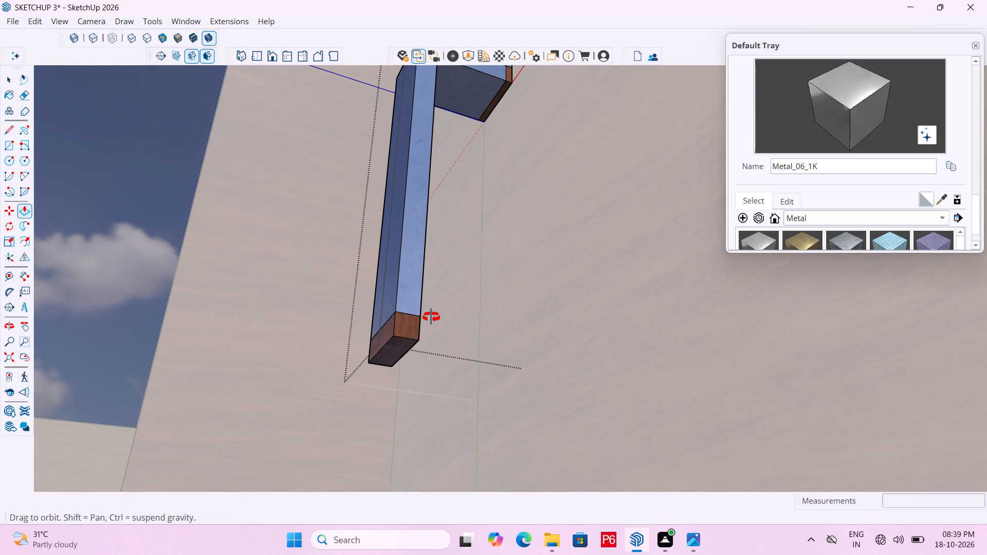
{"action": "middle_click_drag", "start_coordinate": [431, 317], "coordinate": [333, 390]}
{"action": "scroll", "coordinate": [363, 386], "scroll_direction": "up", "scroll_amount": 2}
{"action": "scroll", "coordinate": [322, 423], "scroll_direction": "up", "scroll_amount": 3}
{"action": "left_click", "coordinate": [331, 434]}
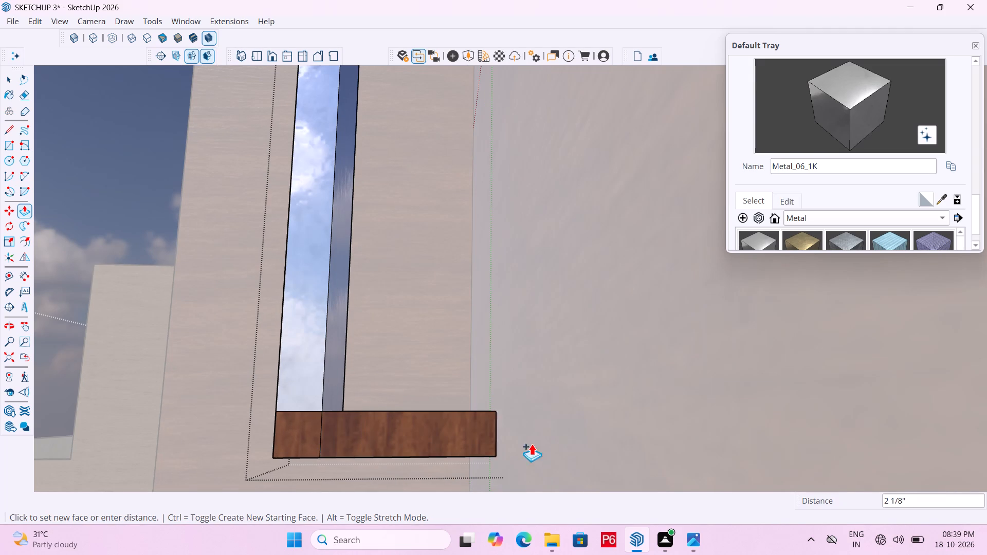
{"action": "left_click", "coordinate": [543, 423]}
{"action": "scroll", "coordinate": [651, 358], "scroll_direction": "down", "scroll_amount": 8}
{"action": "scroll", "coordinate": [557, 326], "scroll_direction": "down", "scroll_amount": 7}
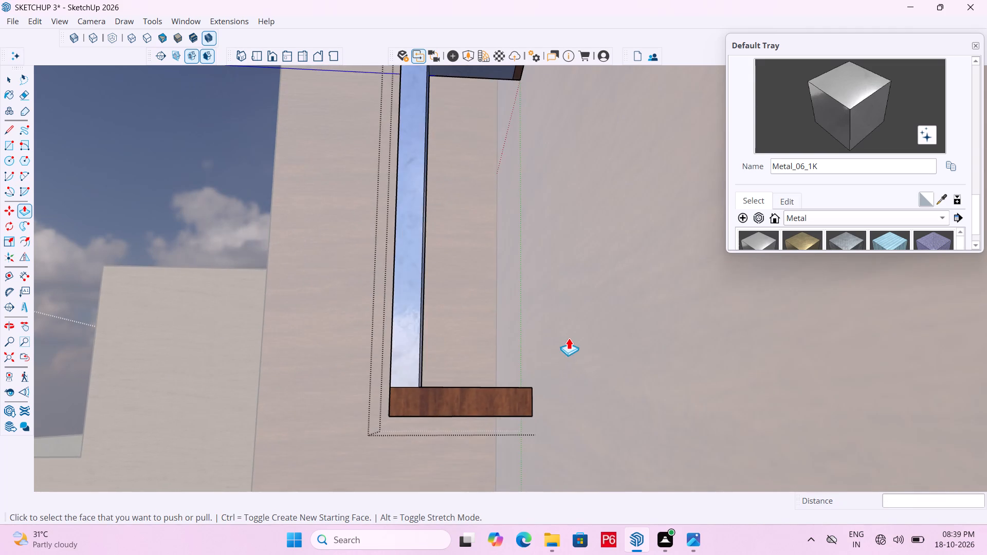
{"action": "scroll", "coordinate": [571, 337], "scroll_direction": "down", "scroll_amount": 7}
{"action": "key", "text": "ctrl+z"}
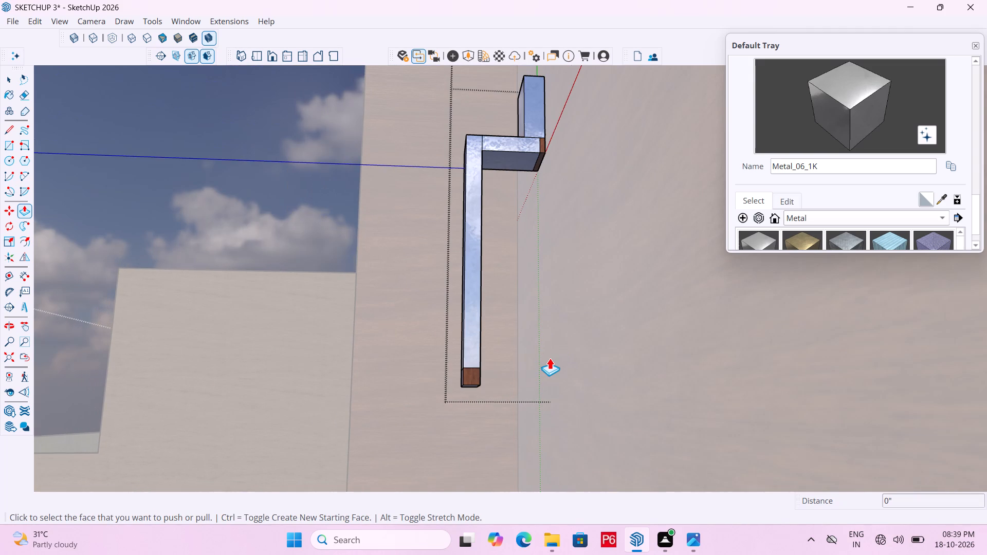
Pull the door-side face of the grip's lower end segment about 2 1/4" toward the panel as the lower arm.
{"action": "middle_click_drag", "start_coordinate": [483, 368], "coordinate": [446, 390]}
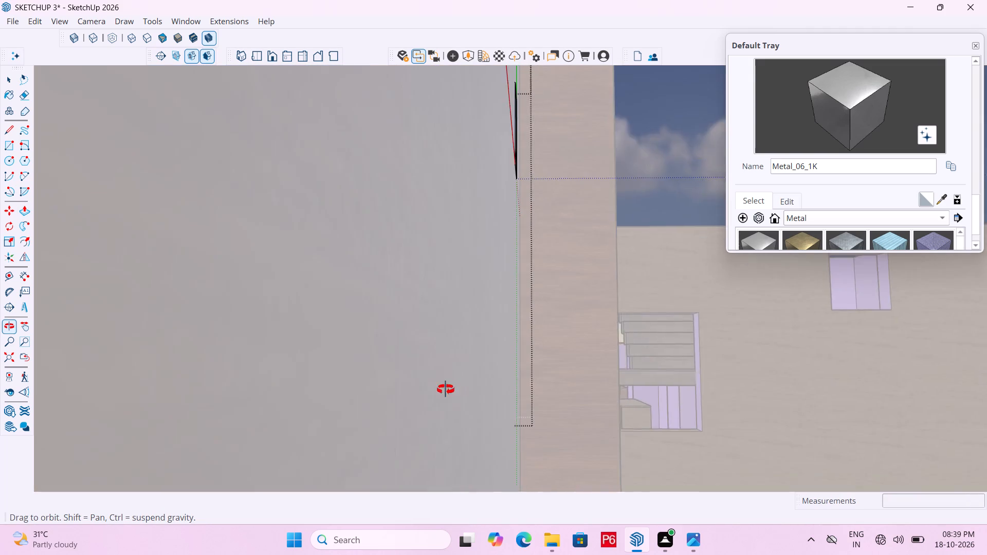
{"action": "middle_click_drag", "start_coordinate": [446, 390], "coordinate": [474, 397]}
{"action": "middle_click", "coordinate": [474, 398]}
{"action": "scroll", "coordinate": [474, 398], "scroll_direction": "up", "scroll_amount": 9}
{"action": "middle_click_drag", "start_coordinate": [472, 408], "coordinate": [447, 411]}
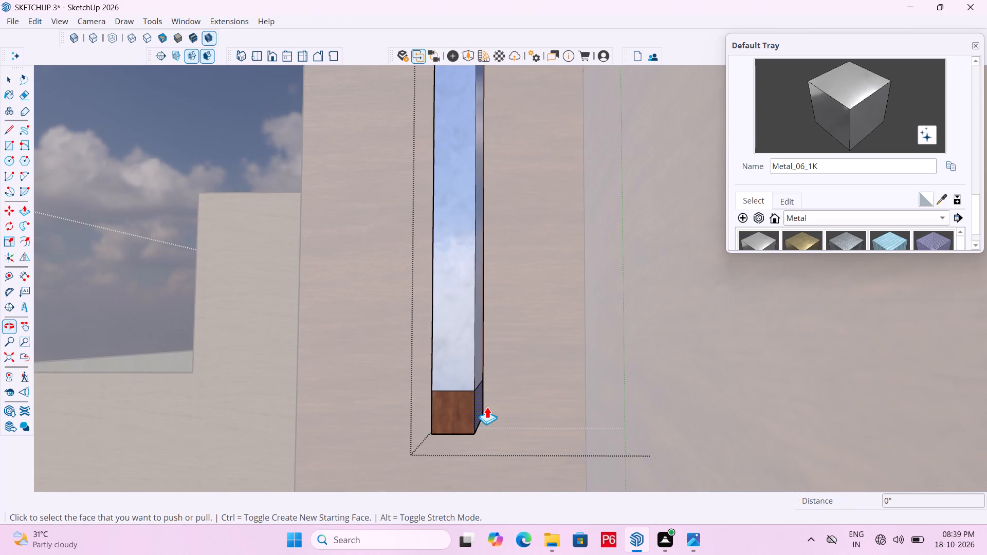
{"action": "left_click", "coordinate": [483, 410]}
{"action": "left_click", "coordinate": [662, 391]}
{"action": "scroll", "coordinate": [624, 240], "scroll_direction": "down", "scroll_amount": 5}
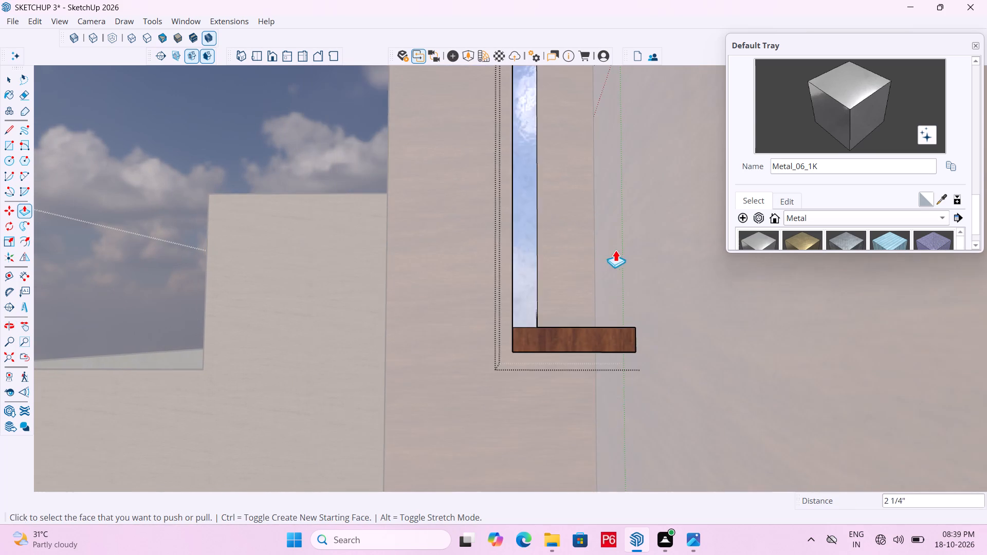
{"action": "scroll", "coordinate": [587, 282], "scroll_direction": "down", "scroll_amount": 6}
Draw a rectangle about 9/16" by 1 7/8" on the lower arm's underside at its door-side end.
{"action": "middle_click_drag", "start_coordinate": [486, 327], "coordinate": [646, 341]}
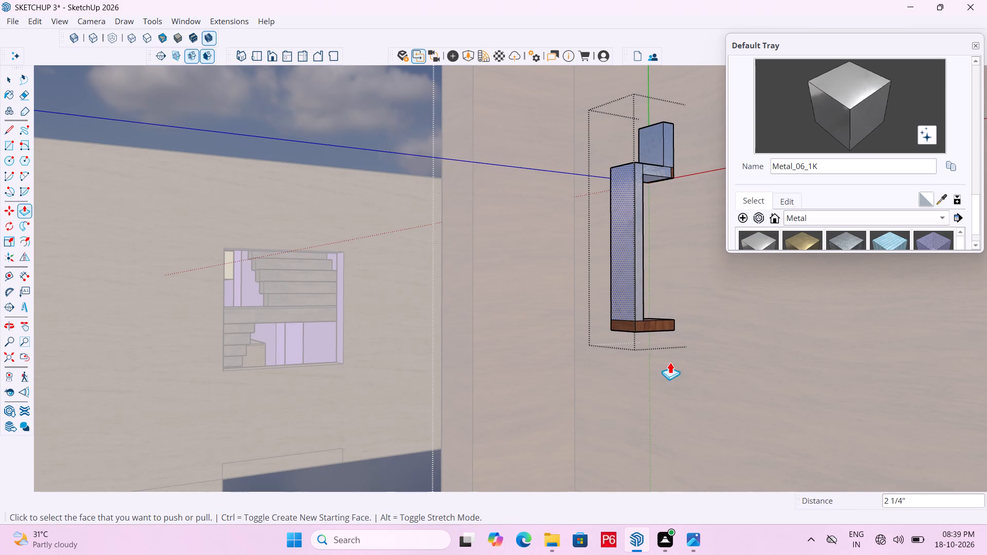
{"action": "scroll", "coordinate": [718, 348], "scroll_direction": "up", "scroll_amount": 5}
{"action": "middle_click_drag", "start_coordinate": [664, 332], "coordinate": [624, 225]}
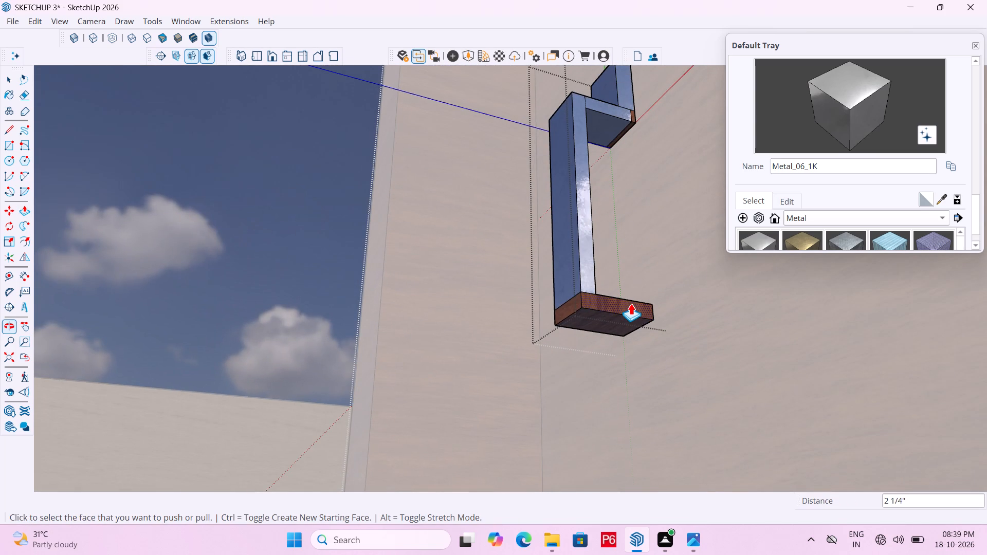
{"action": "scroll", "coordinate": [659, 336], "scroll_direction": "up", "scroll_amount": 6}
{"action": "key", "text": "r"}
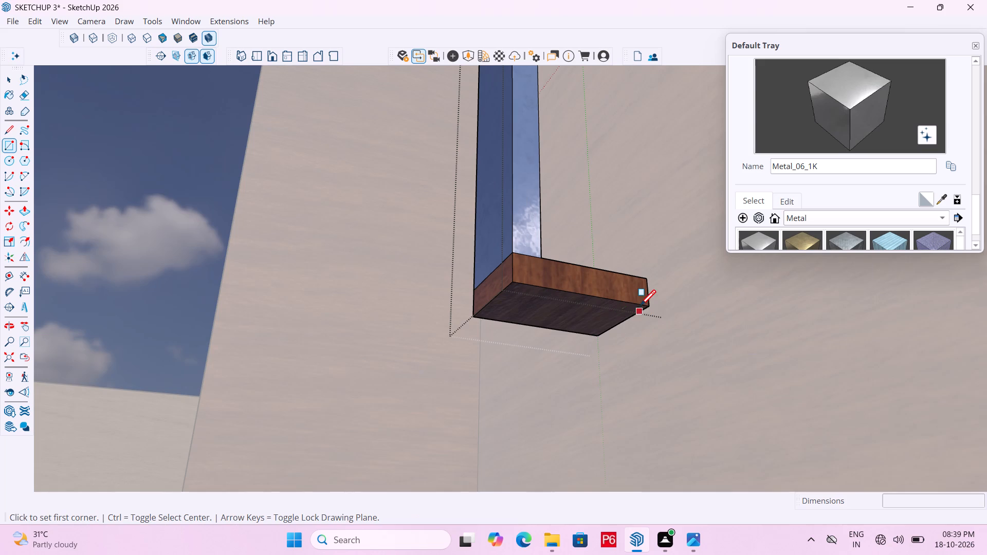
{"action": "left_click", "coordinate": [650, 306]}
{"action": "scroll", "coordinate": [587, 326], "scroll_direction": "up", "scroll_amount": 6}
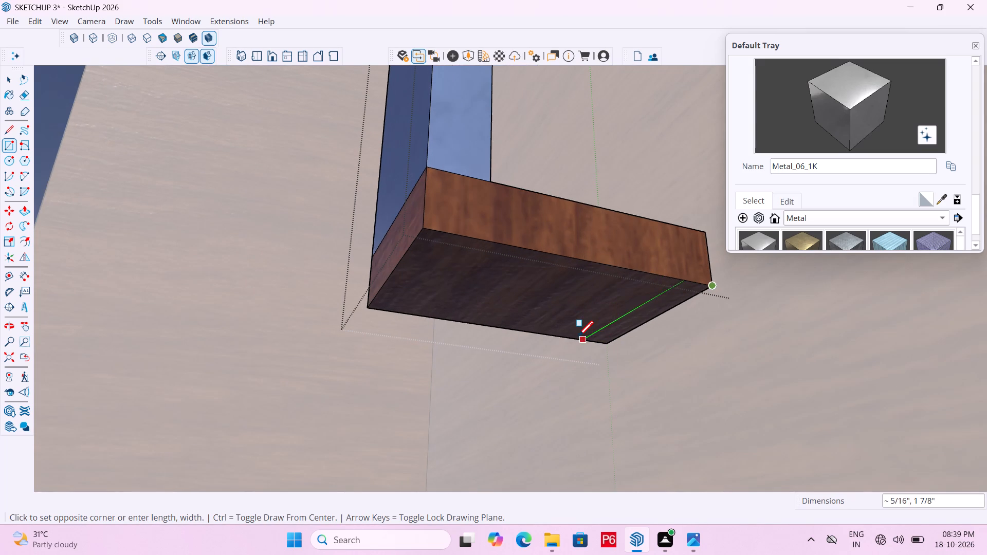
{"action": "left_click", "coordinate": [562, 333]}
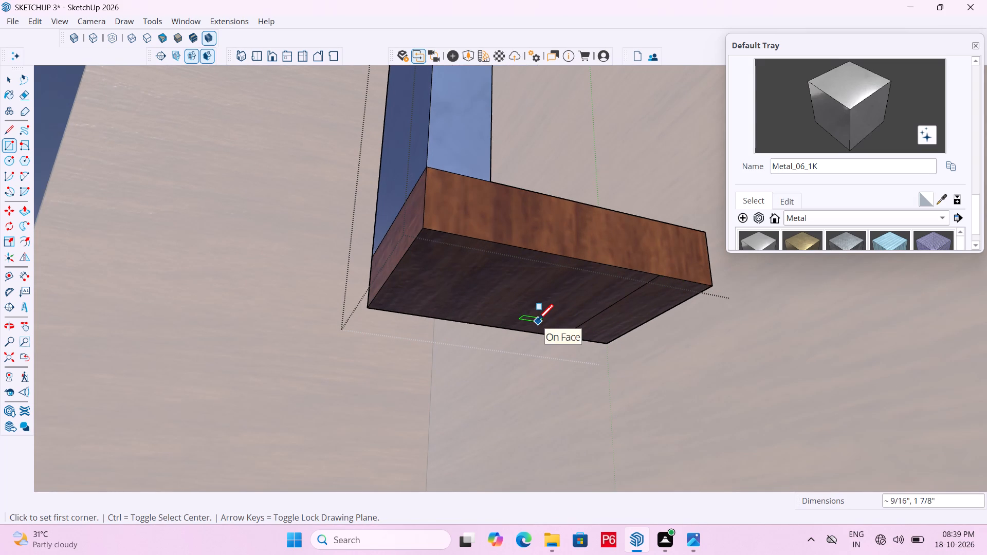
Pull the new rectangle on the lower arm's underside down about 1 3/4" to form the lower mounting foot.
{"action": "key", "text": "p"}
{"action": "left_click", "coordinate": [625, 328]}
{"action": "scroll", "coordinate": [529, 382], "scroll_direction": "down", "scroll_amount": 8}
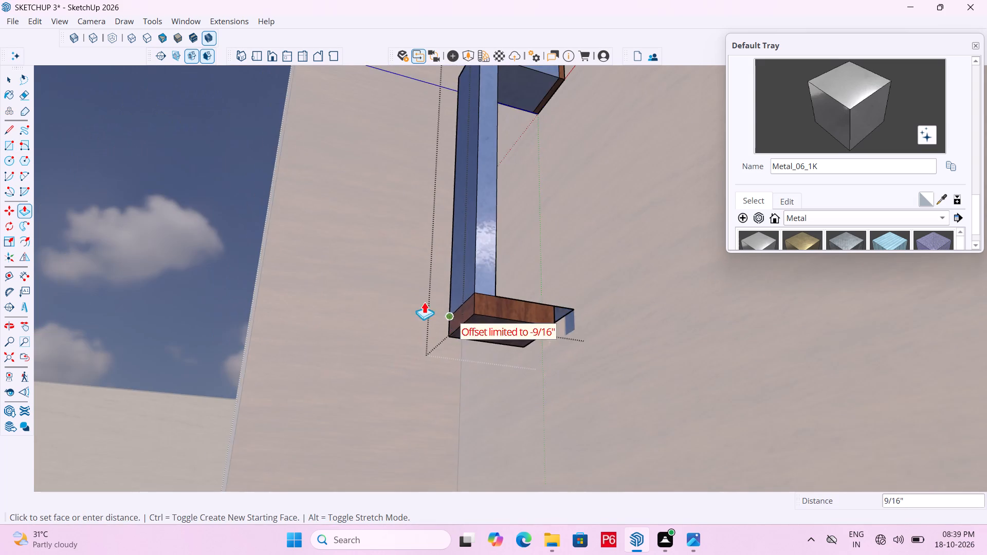
{"action": "scroll", "coordinate": [404, 292], "scroll_direction": "down", "scroll_amount": 4}
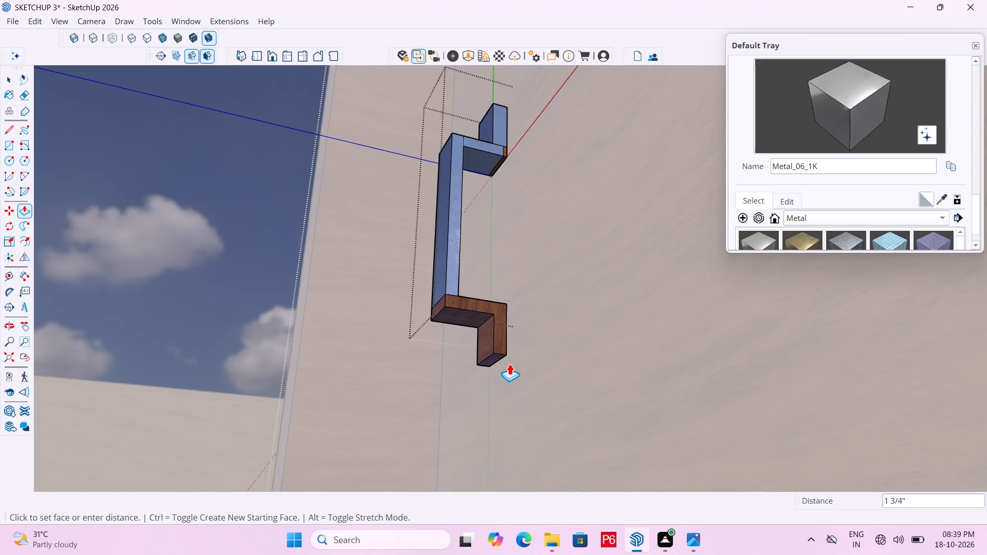
{"action": "left_click", "coordinate": [509, 363]}
Extend the lower mounting foot's bottom face downward by about another 5/16".
{"action": "middle_click_drag", "start_coordinate": [500, 264], "coordinate": [521, 394]}
{"action": "scroll", "coordinate": [500, 265], "scroll_direction": "down", "scroll_amount": 1}
{"action": "scroll", "coordinate": [521, 394], "scroll_direction": "up", "scroll_amount": 4}
{"action": "middle_click_drag", "start_coordinate": [506, 370], "coordinate": [517, 248]}
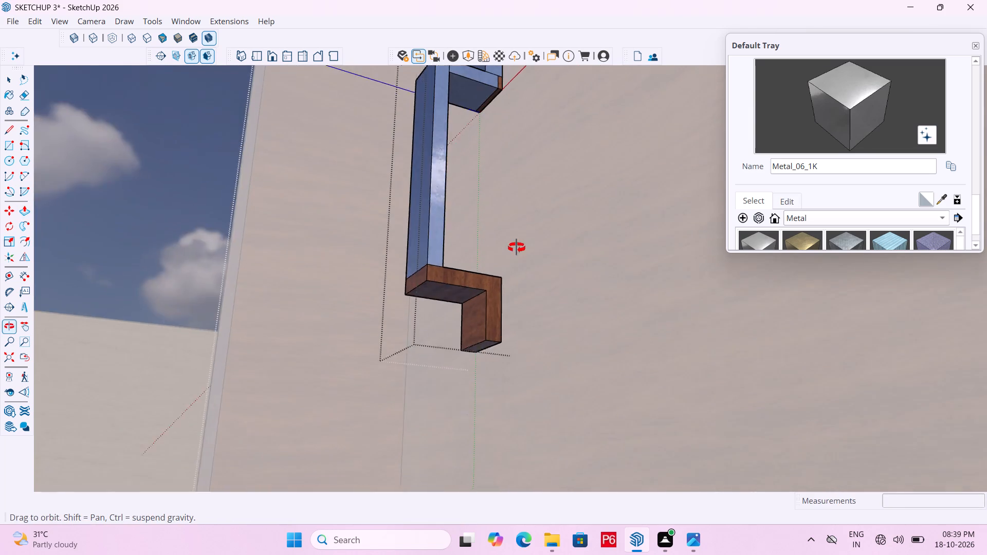
{"action": "middle_click_drag", "start_coordinate": [517, 248], "coordinate": [519, 212]}
{"action": "scroll", "coordinate": [519, 219], "scroll_direction": "up", "scroll_amount": 1}
{"action": "scroll", "coordinate": [454, 390], "scroll_direction": "up", "scroll_amount": 5}
{"action": "middle_click_drag", "start_coordinate": [463, 386], "coordinate": [469, 380]}
{"action": "left_click", "coordinate": [490, 355]}
{"action": "left_click", "coordinate": [492, 372]}
Save the model.
{"action": "scroll", "coordinate": [604, 349], "scroll_direction": "down", "scroll_amount": 2}
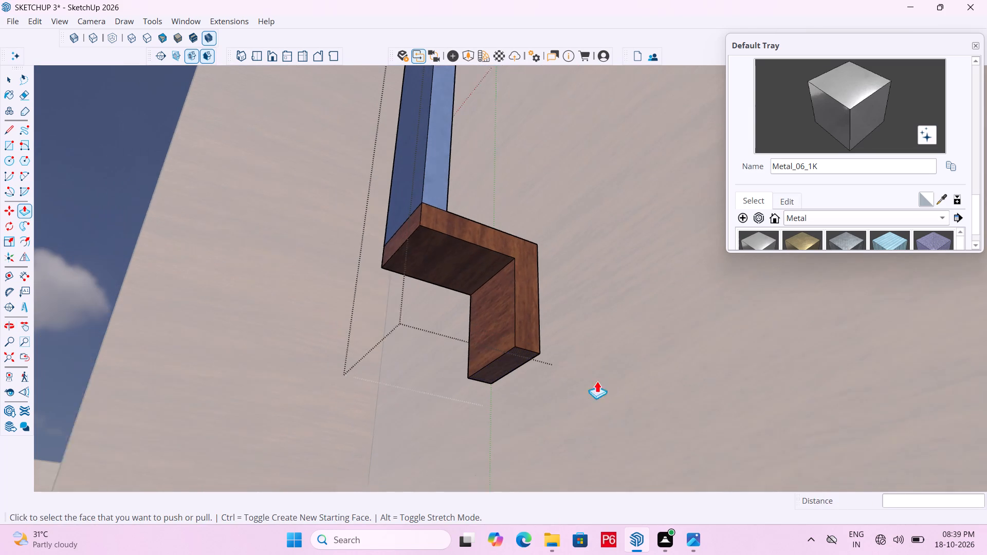
{"action": "scroll", "coordinate": [597, 381], "scroll_direction": "down", "scroll_amount": 4}
{"action": "key", "text": "ctrl+s"}
{"action": "key", "text": "ctrl+s"}
{"action": "key", "text": "ctrl+s"}
Paint the whole pull handle with the Metal_06_1K material and exit the door group.
{"action": "scroll", "coordinate": [559, 371], "scroll_direction": "down", "scroll_amount": 7}
{"action": "scroll", "coordinate": [502, 295], "scroll_direction": "down", "scroll_amount": 2}
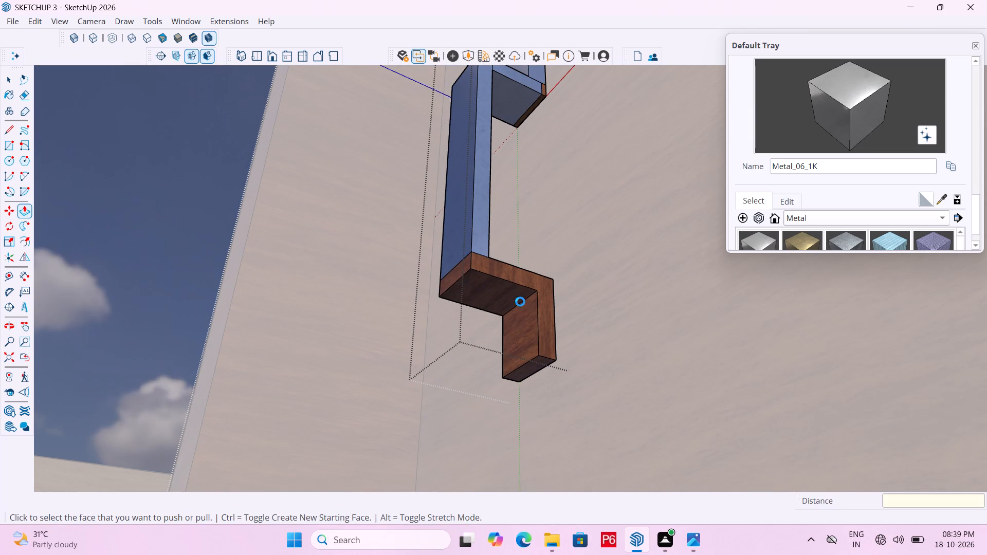
{"action": "scroll", "coordinate": [520, 302], "scroll_direction": "down", "scroll_amount": 4}
{"action": "scroll", "coordinate": [601, 280], "scroll_direction": "down", "scroll_amount": 7}
{"action": "middle_click_drag", "start_coordinate": [561, 237], "coordinate": [496, 406]}
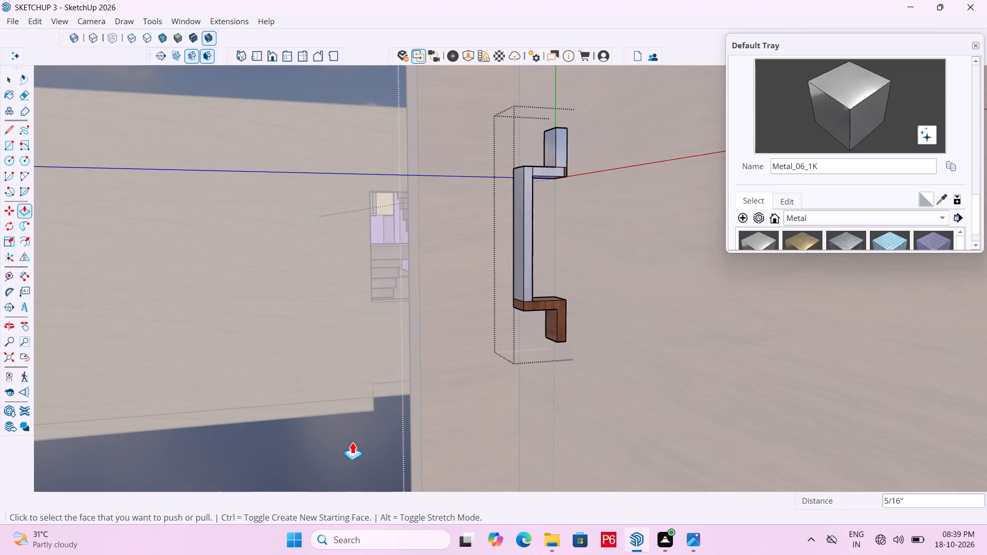
{"action": "key", "text": "space"}
{"action": "double_click", "coordinate": [361, 439]}
{"action": "left_click", "coordinate": [524, 274]}
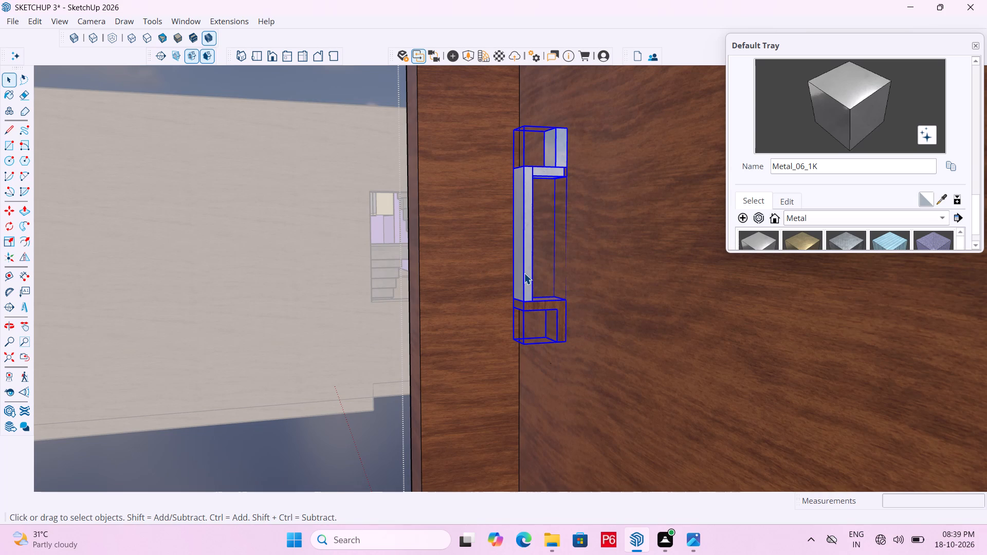
{"action": "left_click", "coordinate": [755, 240]}
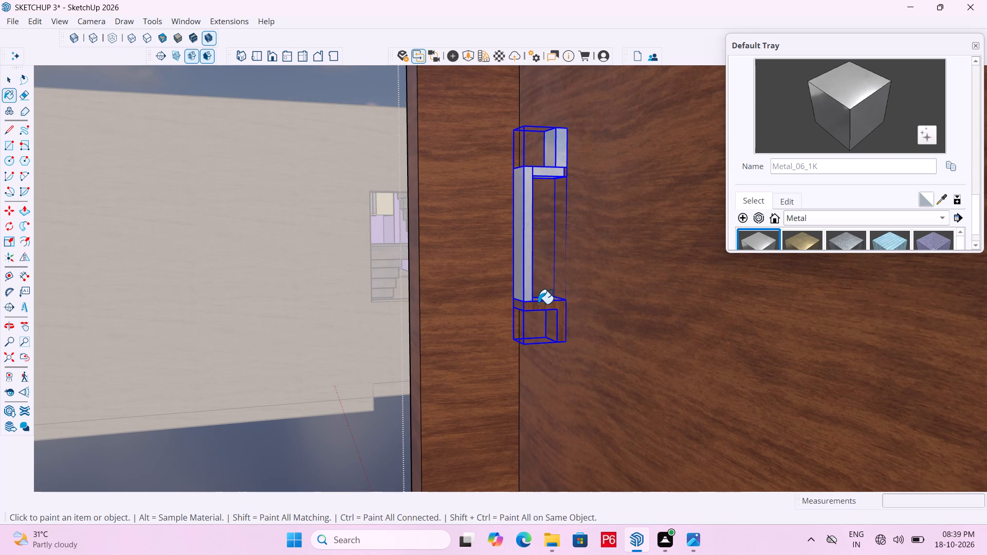
{"action": "left_click", "coordinate": [538, 304]}
{"action": "scroll", "coordinate": [572, 294], "scroll_direction": "down", "scroll_amount": 6}
{"action": "key", "text": "space"}
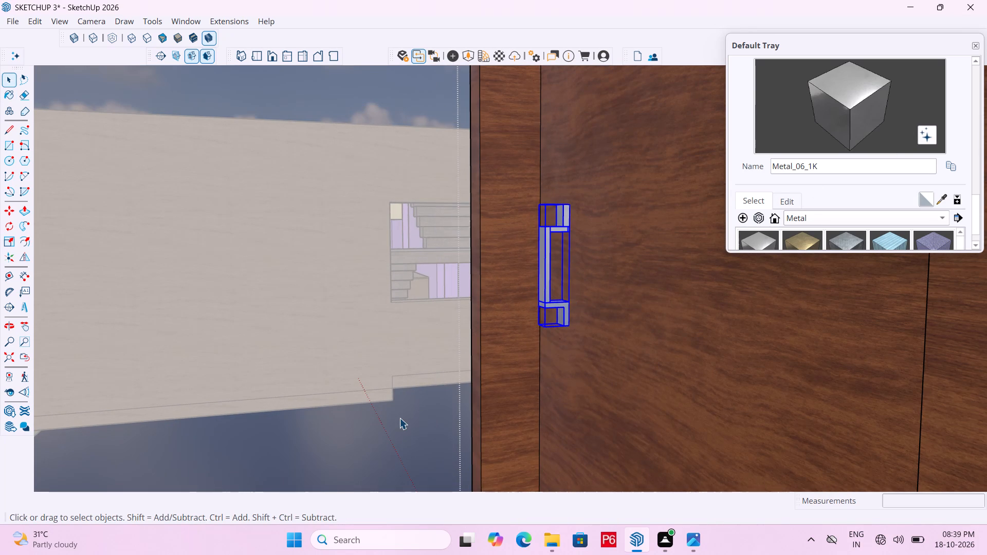
{"action": "double_click", "coordinate": [399, 418]}
Save the model with the painted handle.
{"action": "middle_click_drag", "start_coordinate": [542, 265], "coordinate": [760, 324]}
{"action": "scroll", "coordinate": [542, 265], "scroll_direction": "down", "scroll_amount": 1}
{"action": "key", "text": "ctrl+s"}
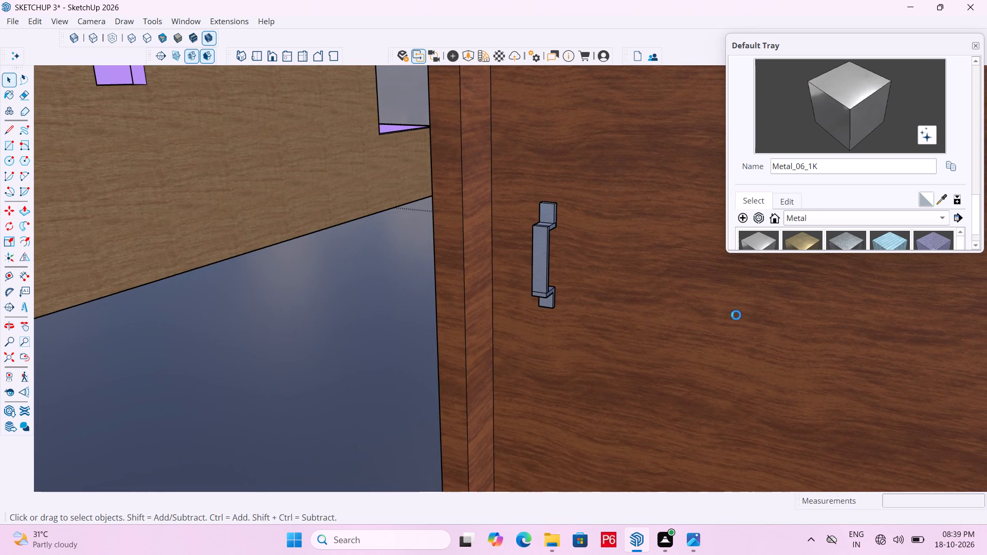
{"action": "key", "text": "ctrl+s"}
{"action": "key", "text": "ctrl+s"}
{"action": "key", "text": "ctrl+s"}
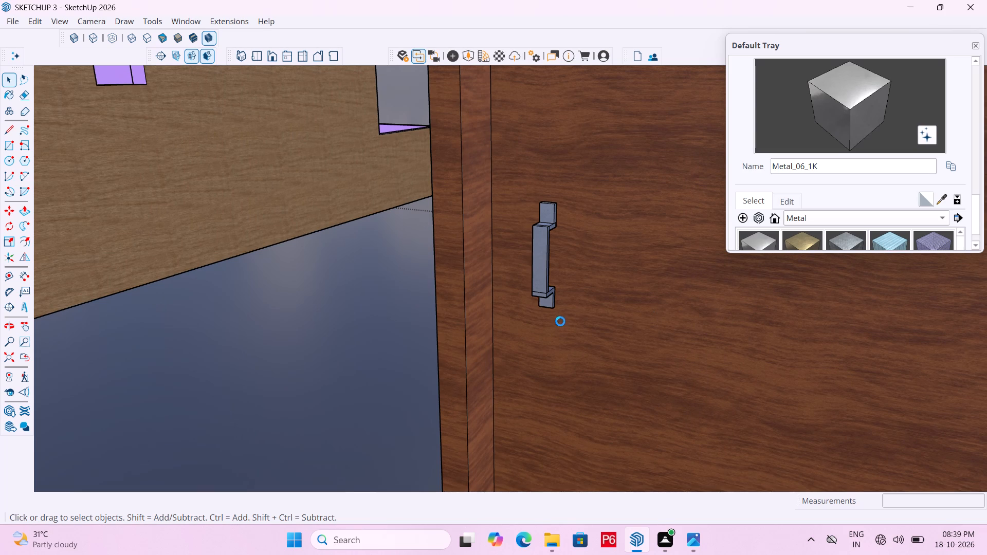
Inside the door group, move the pull handle down the panel face by about 5".
{"action": "scroll", "coordinate": [557, 331], "scroll_direction": "down", "scroll_amount": 7}
{"action": "scroll", "coordinate": [555, 253], "scroll_direction": "down", "scroll_amount": 6}
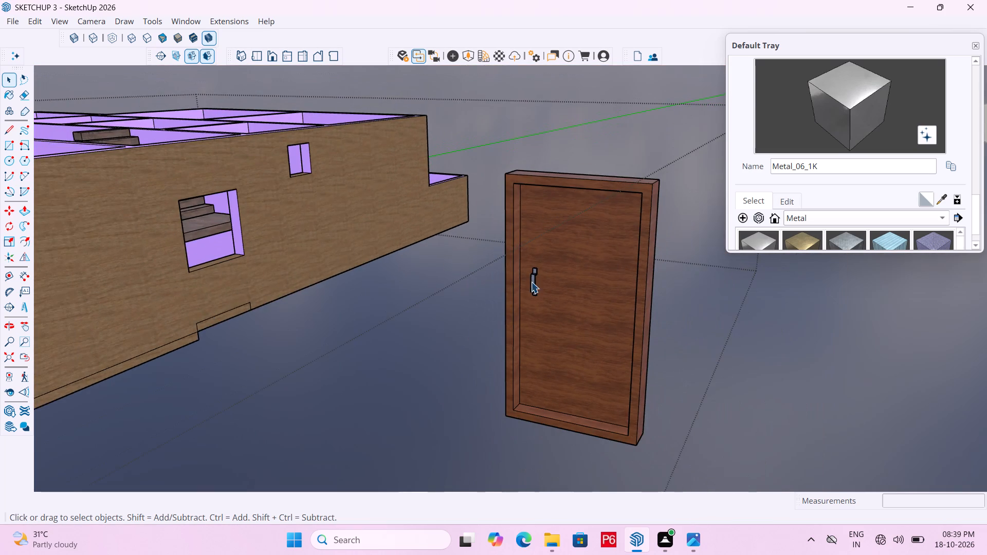
{"action": "scroll", "coordinate": [531, 281], "scroll_direction": "up", "scroll_amount": 7}
{"action": "left_click", "coordinate": [536, 300]}
{"action": "scroll", "coordinate": [554, 295], "scroll_direction": "up", "scroll_amount": 7}
{"action": "double_click", "coordinate": [517, 291]}
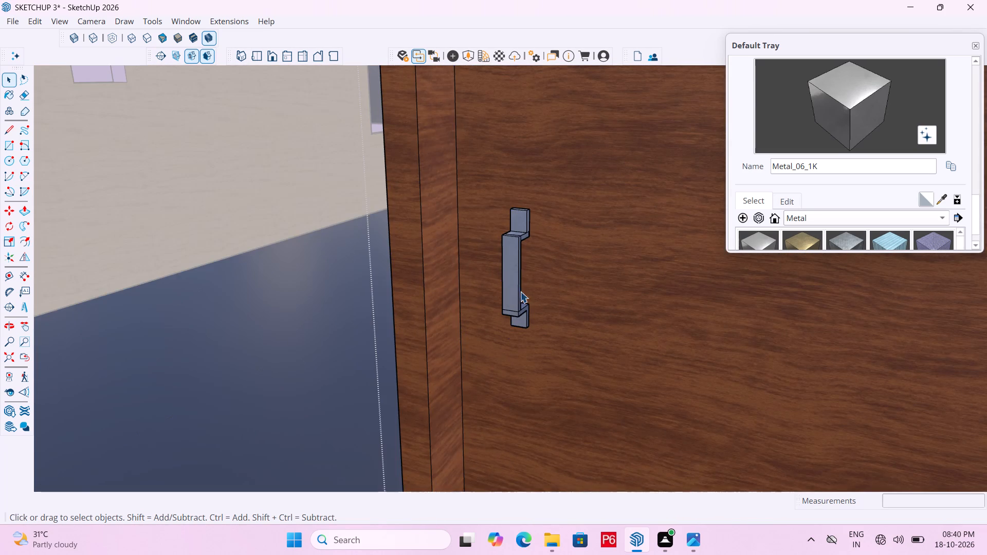
{"action": "scroll", "coordinate": [556, 273], "scroll_direction": "down", "scroll_amount": 1}
{"action": "middle_click_drag", "start_coordinate": [551, 270], "coordinate": [503, 264]}
{"action": "left_click", "coordinate": [514, 276]}
{"action": "scroll", "coordinate": [562, 327], "scroll_direction": "up", "scroll_amount": 3}
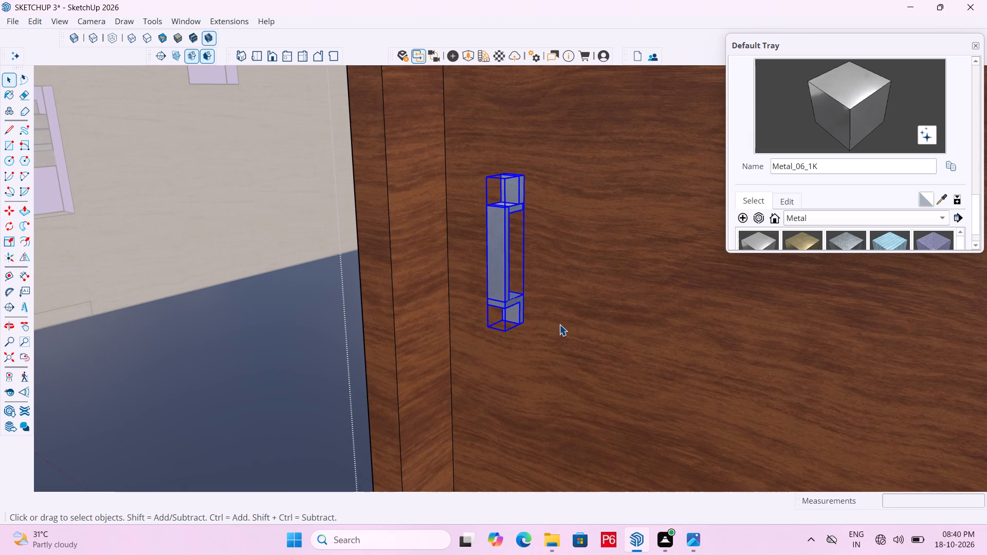
{"action": "key", "text": "m"}
{"action": "scroll", "coordinate": [525, 326], "scroll_direction": "up", "scroll_amount": 6}
{"action": "left_click", "coordinate": [527, 321]}
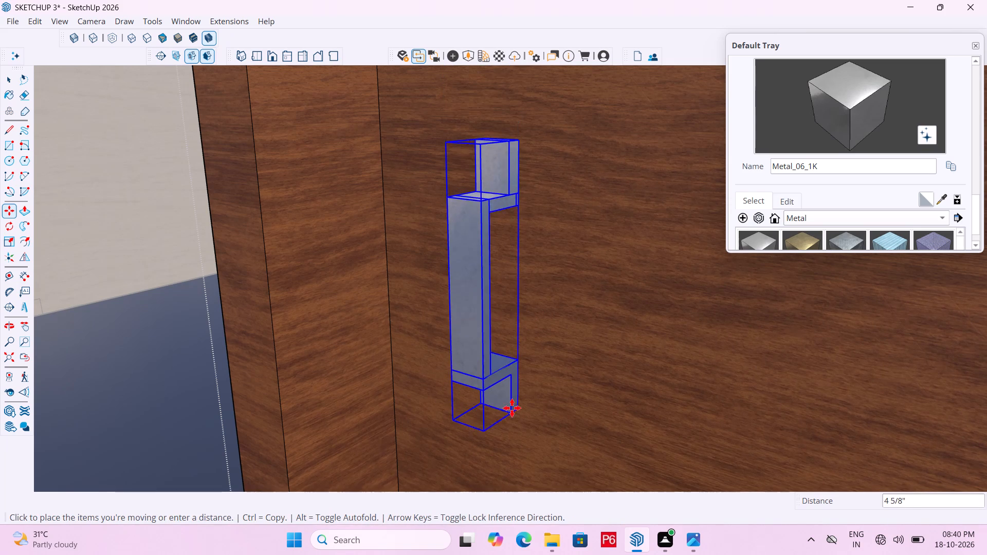
{"action": "left_click", "coordinate": [514, 417]}
{"action": "scroll", "coordinate": [581, 103], "scroll_direction": "down", "scroll_amount": 8}
{"action": "scroll", "coordinate": [514, 130], "scroll_direction": "down", "scroll_amount": 20}
{"action": "scroll", "coordinate": [514, 130], "scroll_direction": "down", "scroll_amount": 3}
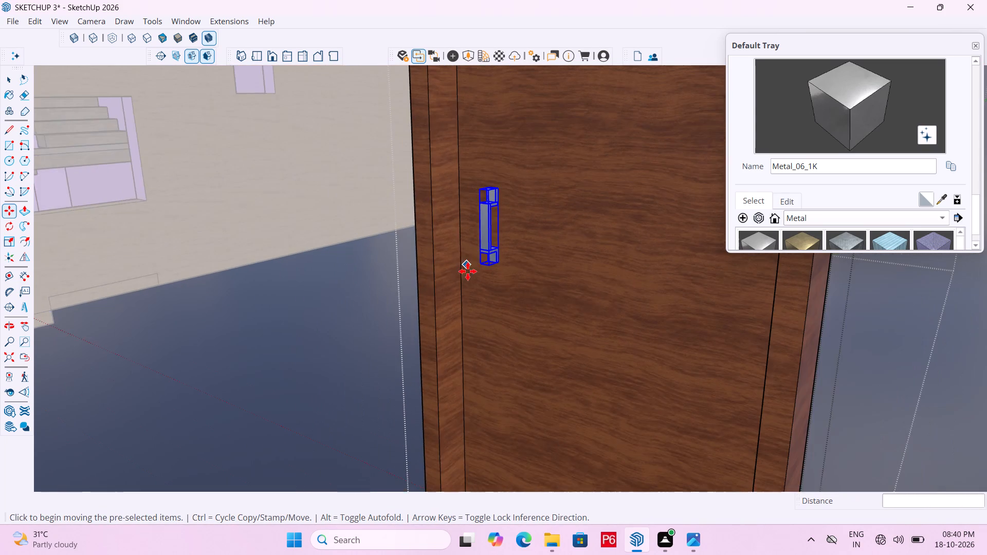
Move the pull handle down the panel face by about another 6 7/16".
{"action": "scroll", "coordinate": [468, 271], "scroll_direction": "down", "scroll_amount": 2}
{"action": "scroll", "coordinate": [468, 265], "scroll_direction": "down", "scroll_amount": 4, "text": "ctrl"}
{"action": "scroll", "coordinate": [492, 263], "scroll_direction": "up", "scroll_amount": 2}
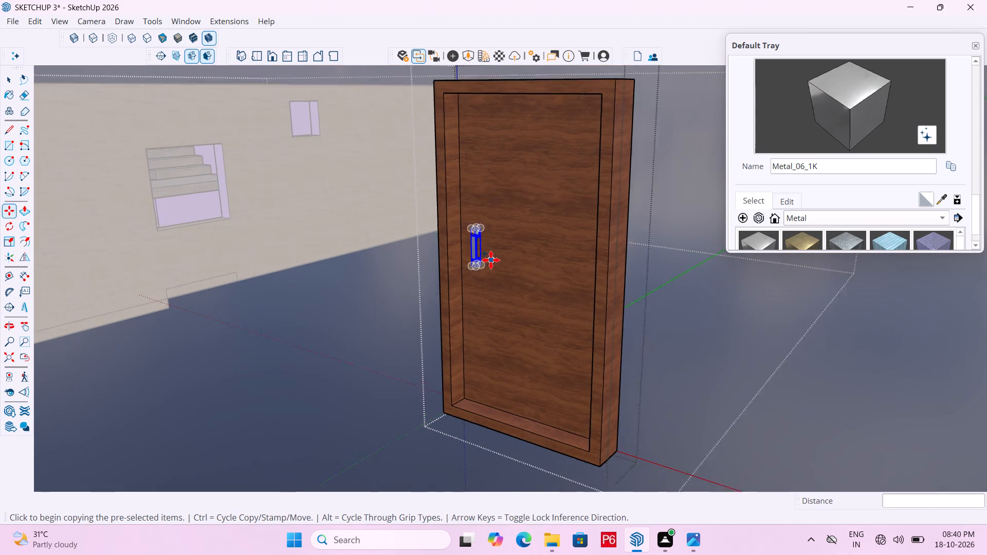
{"action": "scroll", "coordinate": [491, 260], "scroll_direction": "up", "scroll_amount": 12}
{"action": "left_click", "coordinate": [459, 276]}
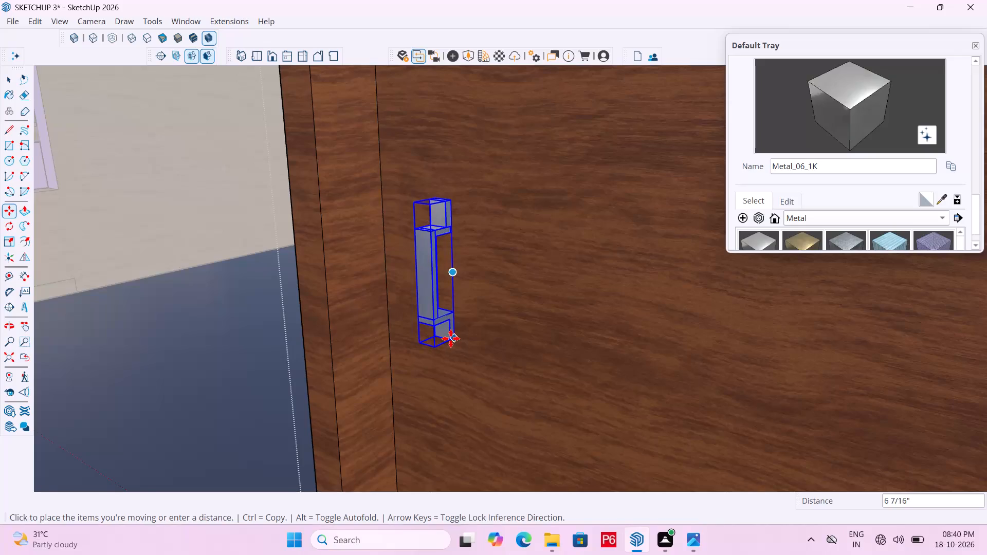
{"action": "left_click", "coordinate": [451, 339]}
Save the model with the repositioned handle and leave the door group.
{"action": "scroll", "coordinate": [459, 235], "scroll_direction": "down", "scroll_amount": 14}
{"action": "key", "text": "ctrl+s"}
{"action": "key", "text": "ctrl+s"}
{"action": "key", "text": "ctrl+s"}
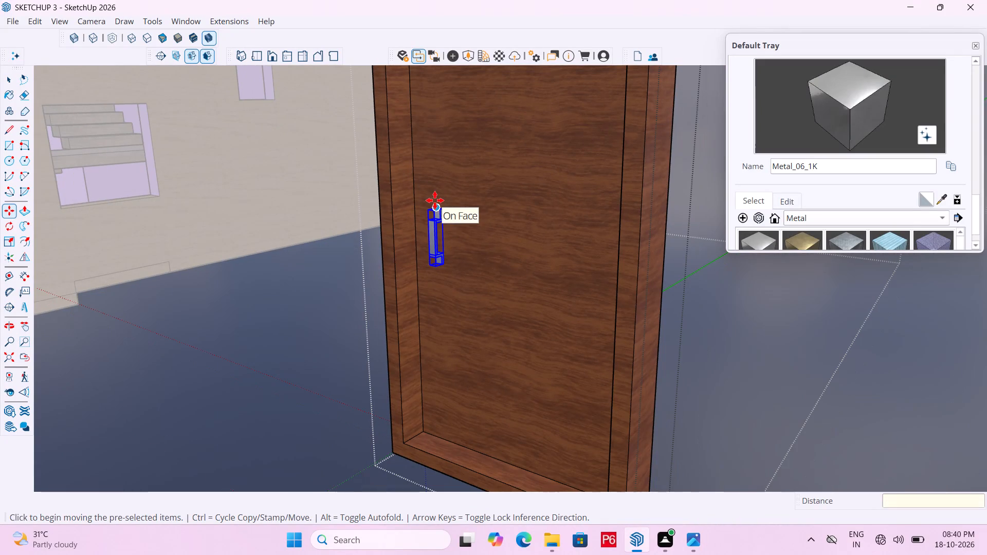
{"action": "scroll", "coordinate": [435, 205], "scroll_direction": "down", "scroll_amount": 7, "text": "ctrl"}
{"action": "key", "text": "space"}
{"action": "scroll", "coordinate": [462, 209], "scroll_direction": "down", "scroll_amount": 6}
{"action": "key", "text": "space"}
{"action": "scroll", "coordinate": [593, 196], "scroll_direction": "down", "scroll_amount": 7}
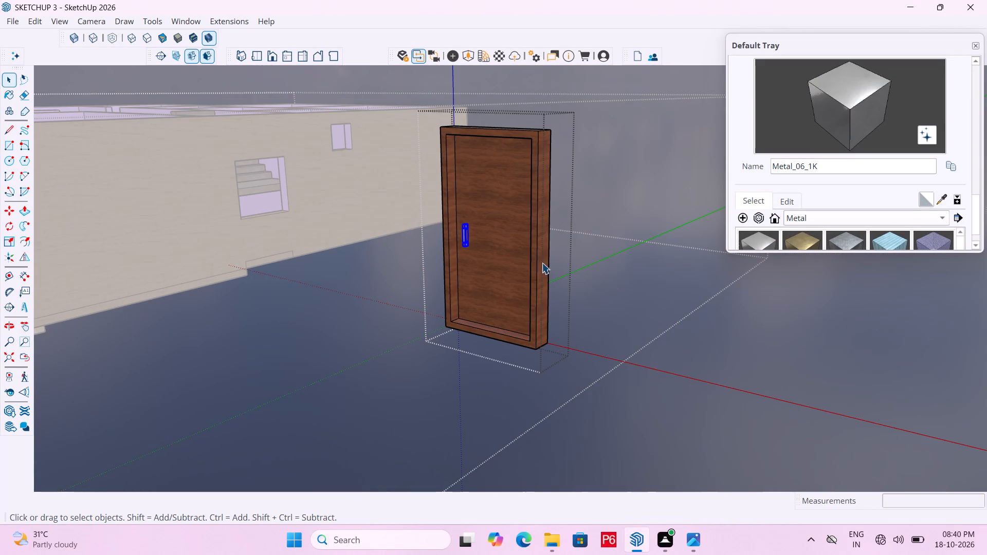
{"action": "key", "text": "space"}
{"action": "left_click", "coordinate": [606, 266]}
Inside the door group, delete the metal pull handle from the panel face.
{"action": "scroll", "coordinate": [471, 217], "scroll_direction": "up", "scroll_amount": 6}
{"action": "middle_click_drag", "start_coordinate": [472, 220], "coordinate": [560, 205]}
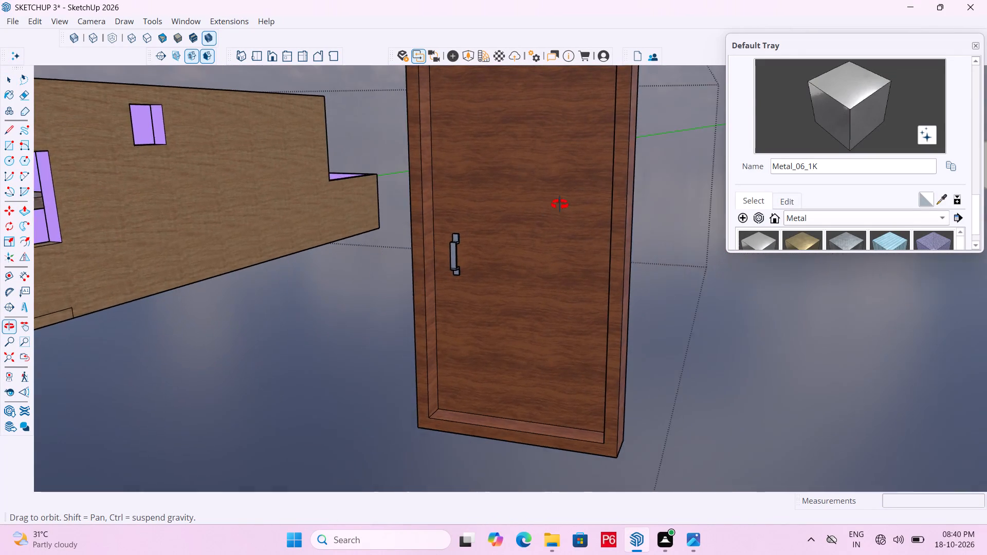
{"action": "middle_click_drag", "start_coordinate": [560, 205], "coordinate": [559, 204]}
{"action": "middle_click_drag", "start_coordinate": [532, 204], "coordinate": [474, 242]}
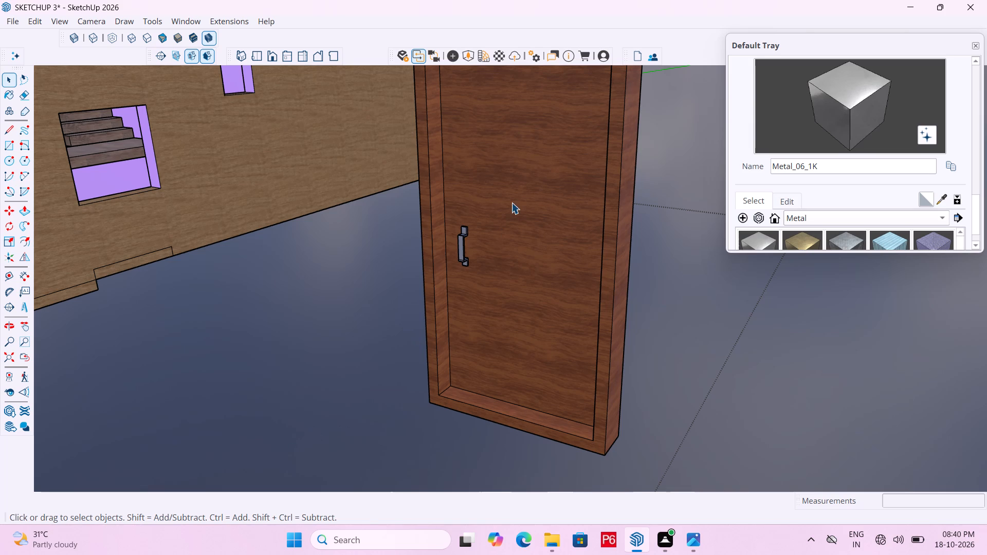
{"action": "middle_click_drag", "start_coordinate": [506, 203], "coordinate": [580, 170]}
{"action": "scroll", "coordinate": [506, 203], "scroll_direction": "down", "scroll_amount": 1}
{"action": "left_click", "coordinate": [455, 254]}
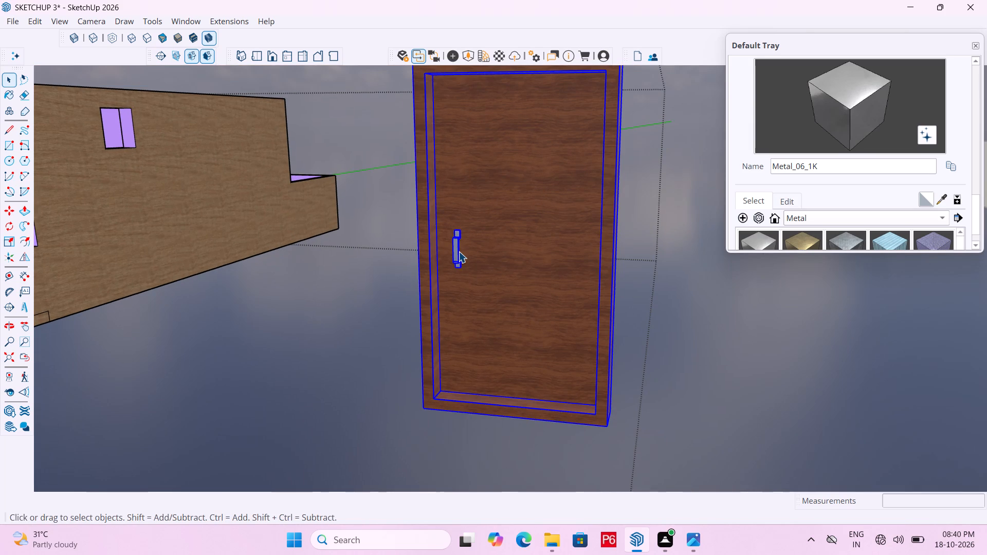
{"action": "double_click", "coordinate": [459, 251]}
{"action": "left_click", "coordinate": [457, 250]}
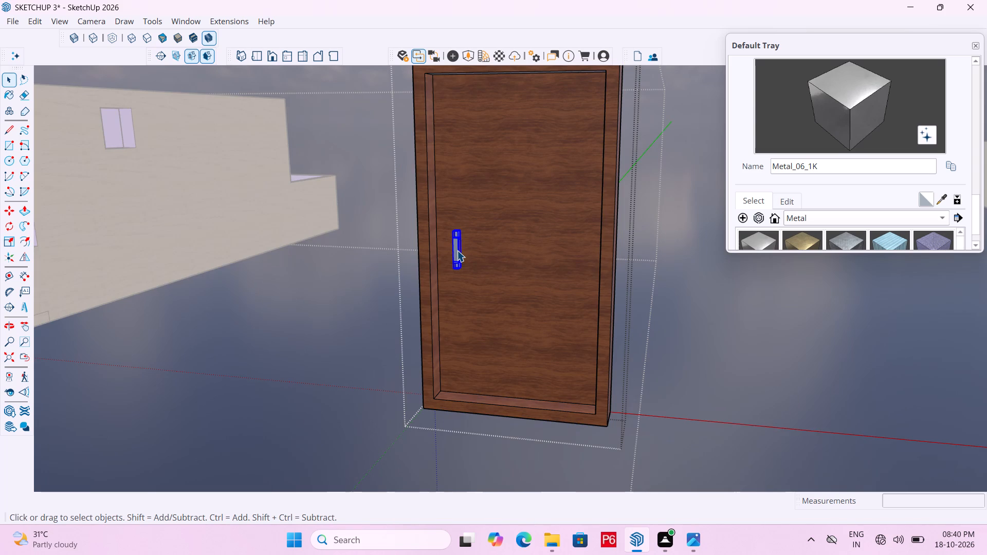
{"action": "key", "text": "Delete"}
Draw a vertical line about 9' 3 9/16" long down the recessed panel, right of its centre, from the top to the bottom inner edge.
{"action": "scroll", "coordinate": [523, 278], "scroll_direction": "down", "scroll_amount": 3}
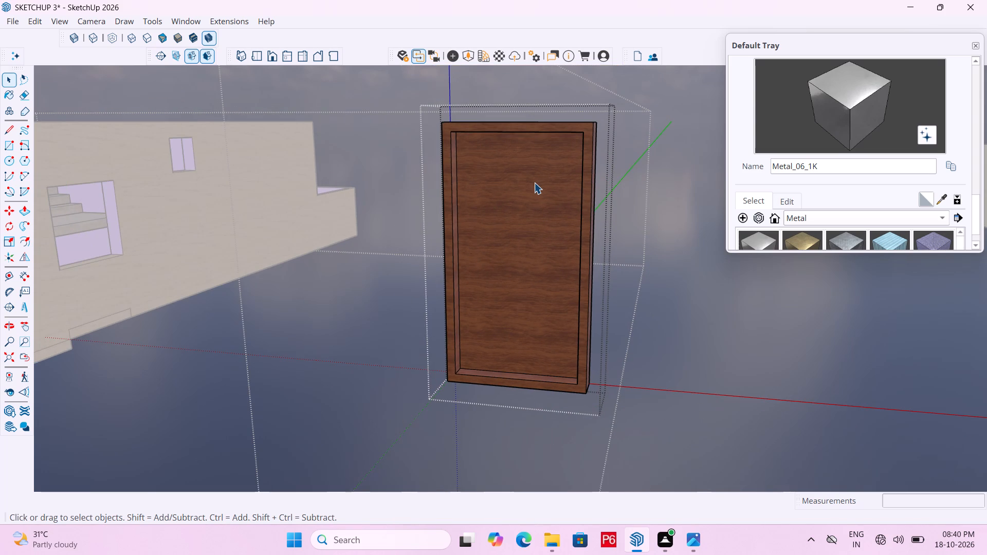
{"action": "key", "text": "l"}
{"action": "scroll", "coordinate": [524, 136], "scroll_direction": "up", "scroll_amount": 1}
{"action": "middle_click_drag", "start_coordinate": [529, 136], "coordinate": [530, 136]}
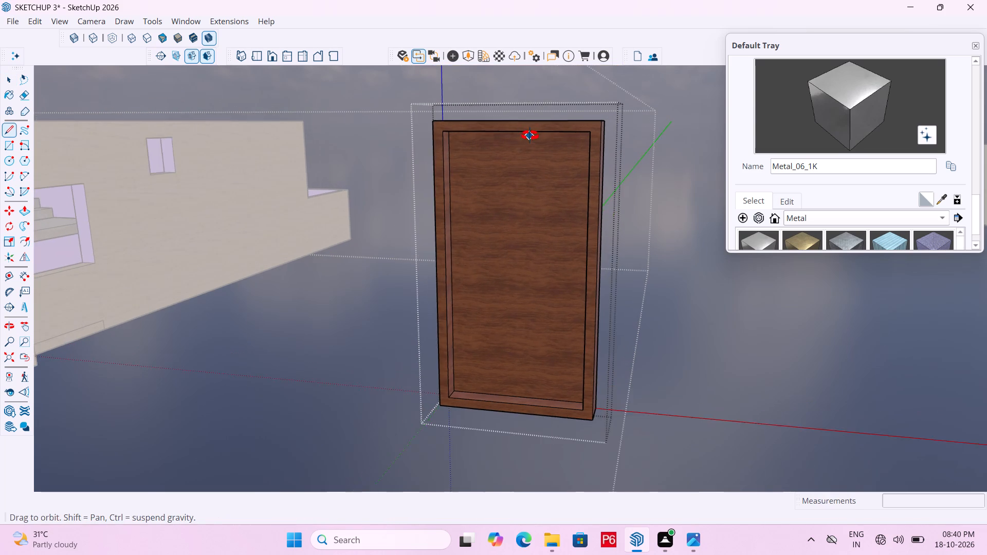
{"action": "middle_click_drag", "start_coordinate": [530, 136], "coordinate": [571, 38]}
{"action": "scroll", "coordinate": [564, 110], "scroll_direction": "up", "scroll_amount": 5}
{"action": "scroll", "coordinate": [526, 132], "scroll_direction": "up", "scroll_amount": 1}
{"action": "middle_click_drag", "start_coordinate": [526, 132], "coordinate": [540, 79]}
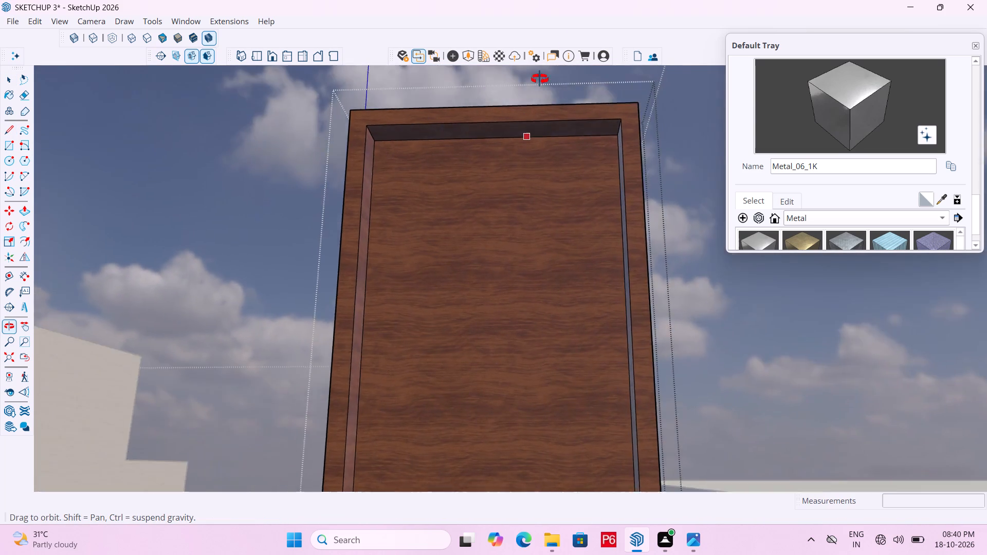
{"action": "middle_click_drag", "start_coordinate": [540, 79], "coordinate": [474, 124]}
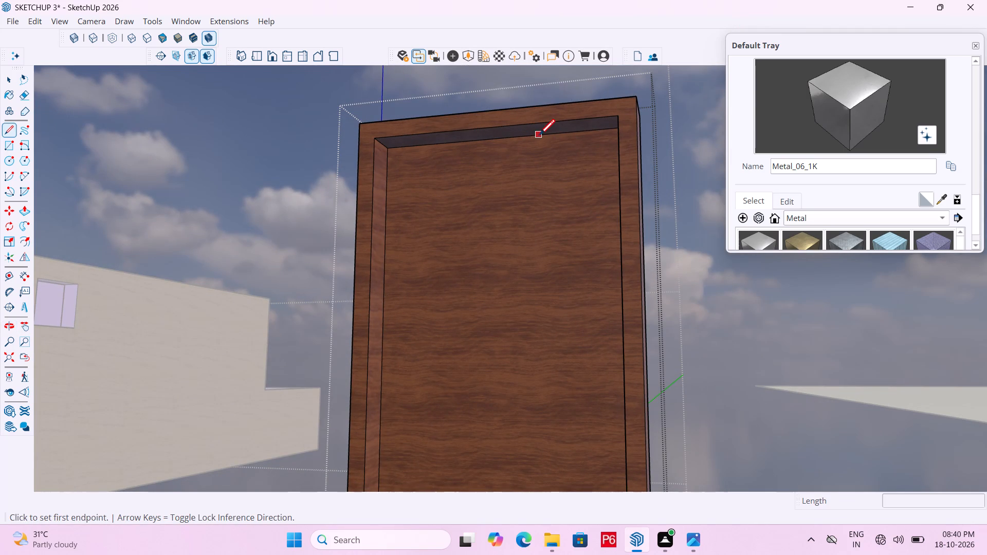
{"action": "left_click", "coordinate": [544, 137]}
{"action": "scroll", "coordinate": [549, 272], "scroll_direction": "down", "scroll_amount": 7}
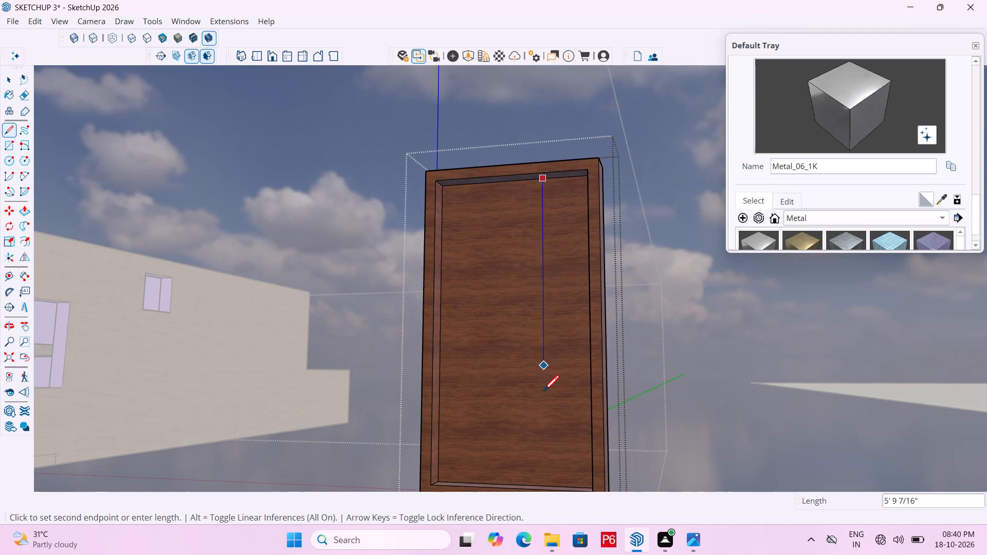
{"action": "scroll", "coordinate": [537, 337], "scroll_direction": "down", "scroll_amount": 7}
{"action": "middle_click_drag", "start_coordinate": [538, 377], "coordinate": [539, 502]}
{"action": "scroll", "coordinate": [550, 366], "scroll_direction": "down", "scroll_amount": 6}
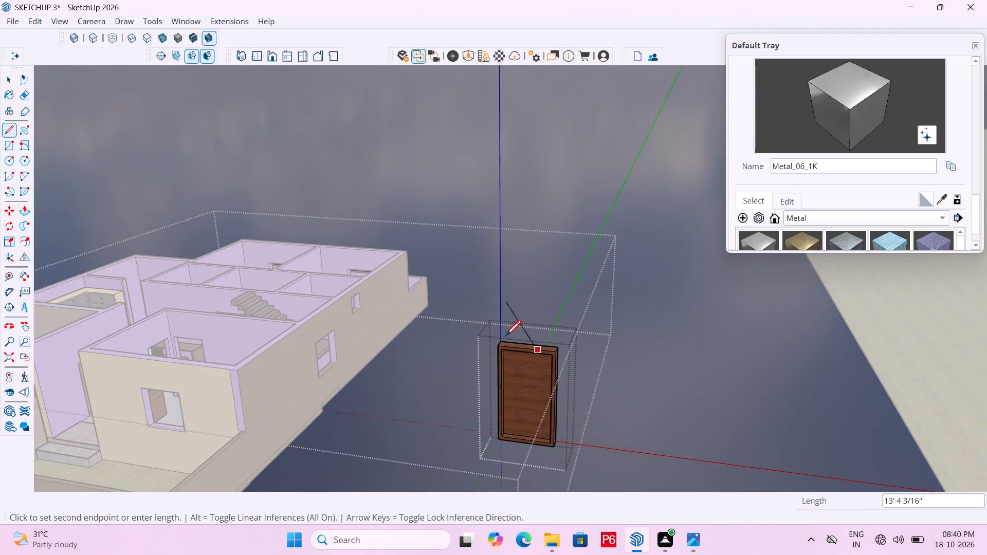
{"action": "scroll", "coordinate": [522, 459], "scroll_direction": "up", "scroll_amount": 20}
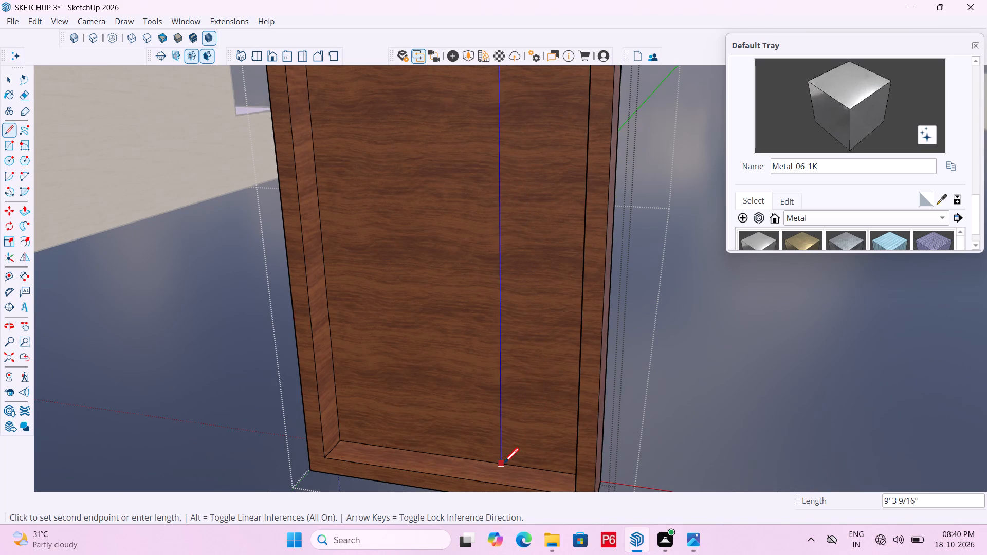
{"action": "left_click", "coordinate": [503, 465]}
{"action": "key", "text": "space"}
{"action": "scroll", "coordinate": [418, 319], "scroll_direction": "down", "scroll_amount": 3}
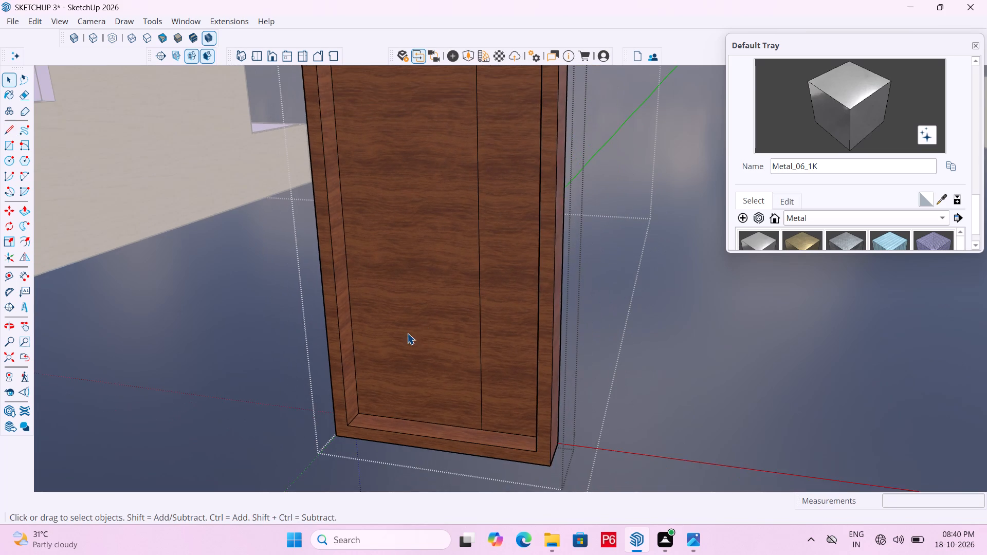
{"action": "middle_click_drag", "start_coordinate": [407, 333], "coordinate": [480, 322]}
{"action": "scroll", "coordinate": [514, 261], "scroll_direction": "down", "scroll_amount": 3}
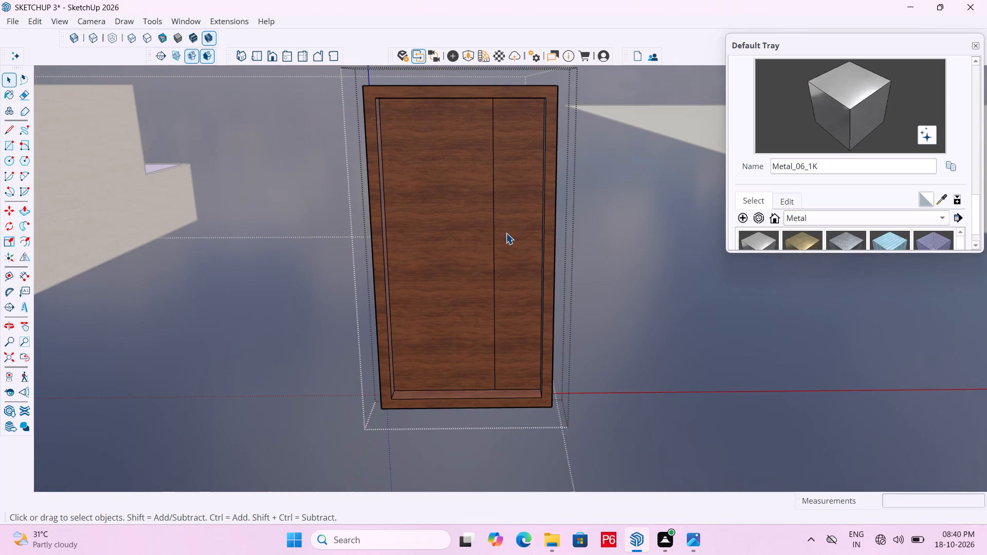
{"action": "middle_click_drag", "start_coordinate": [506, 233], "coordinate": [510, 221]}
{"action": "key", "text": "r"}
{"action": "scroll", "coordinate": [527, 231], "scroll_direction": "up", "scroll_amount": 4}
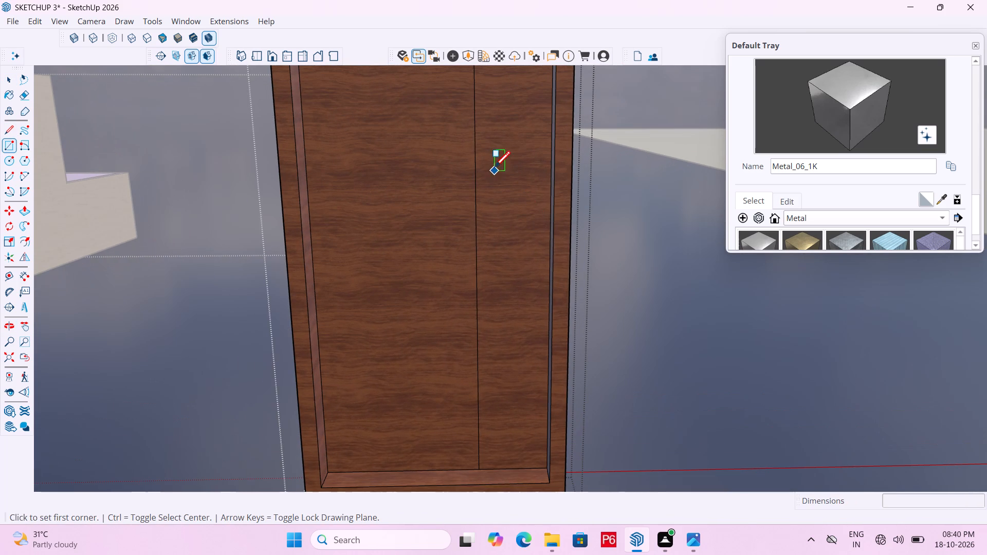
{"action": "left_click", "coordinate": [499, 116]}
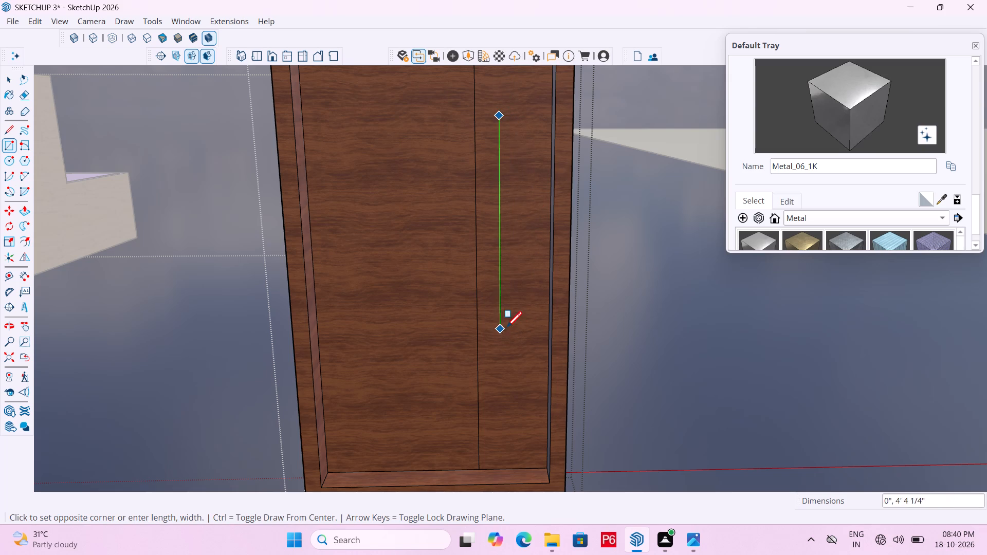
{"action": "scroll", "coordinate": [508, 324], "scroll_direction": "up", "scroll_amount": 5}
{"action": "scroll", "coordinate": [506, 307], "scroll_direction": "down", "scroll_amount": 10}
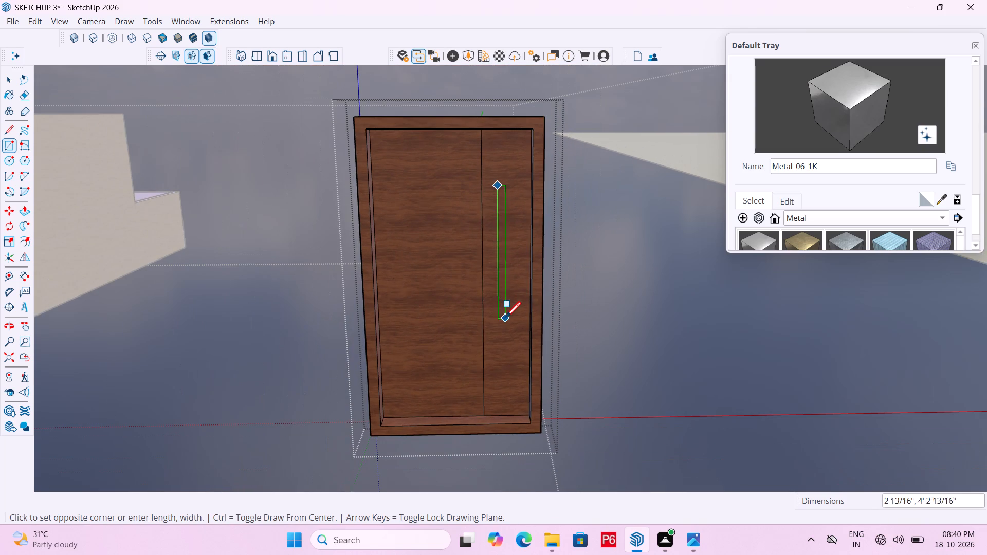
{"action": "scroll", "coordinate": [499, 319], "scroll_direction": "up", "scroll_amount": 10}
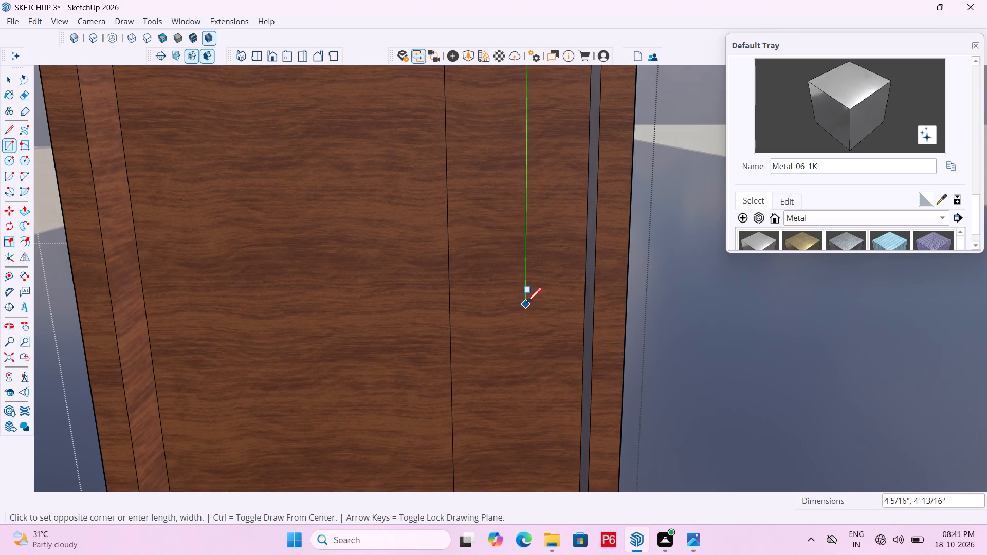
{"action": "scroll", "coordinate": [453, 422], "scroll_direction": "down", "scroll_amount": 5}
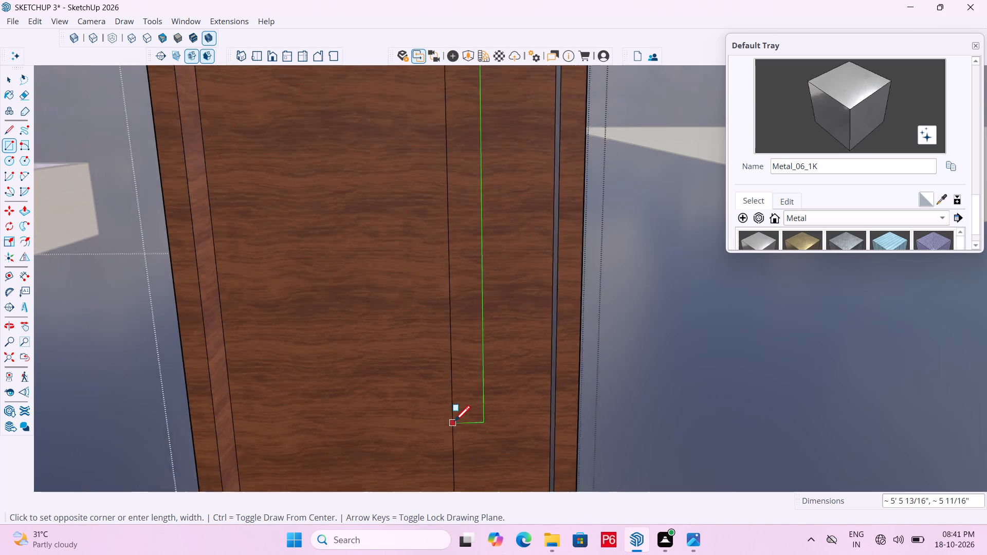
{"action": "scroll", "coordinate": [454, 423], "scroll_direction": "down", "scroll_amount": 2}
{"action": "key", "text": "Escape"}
Draw a slim upright rectangle about 4' 1 1/16" by 1 13/16" on the narrow strip of the door panel for a handle.
{"action": "middle_click_drag", "start_coordinate": [517, 359], "coordinate": [470, 364]}
{"action": "key", "text": "space"}
{"action": "left_click", "coordinate": [480, 318]}
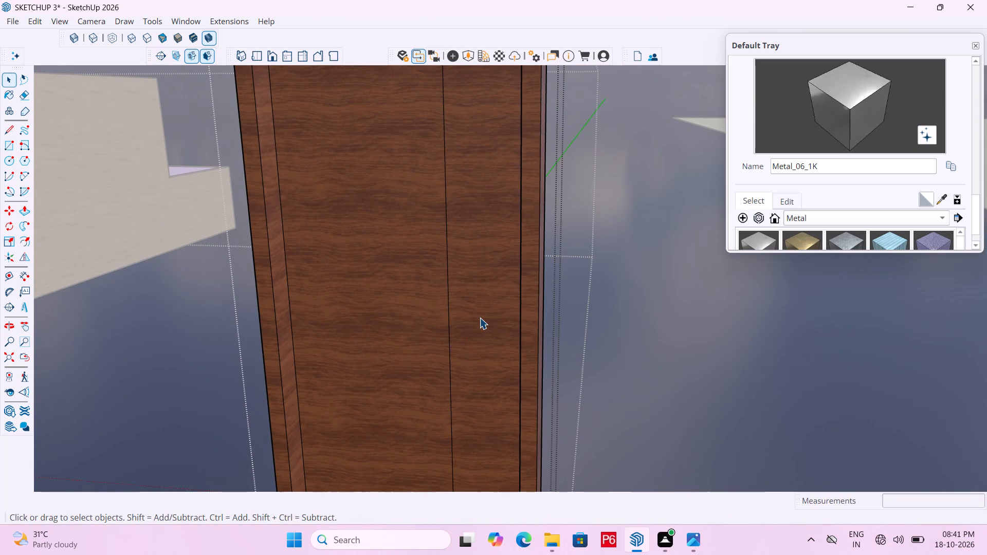
{"action": "key", "text": "r"}
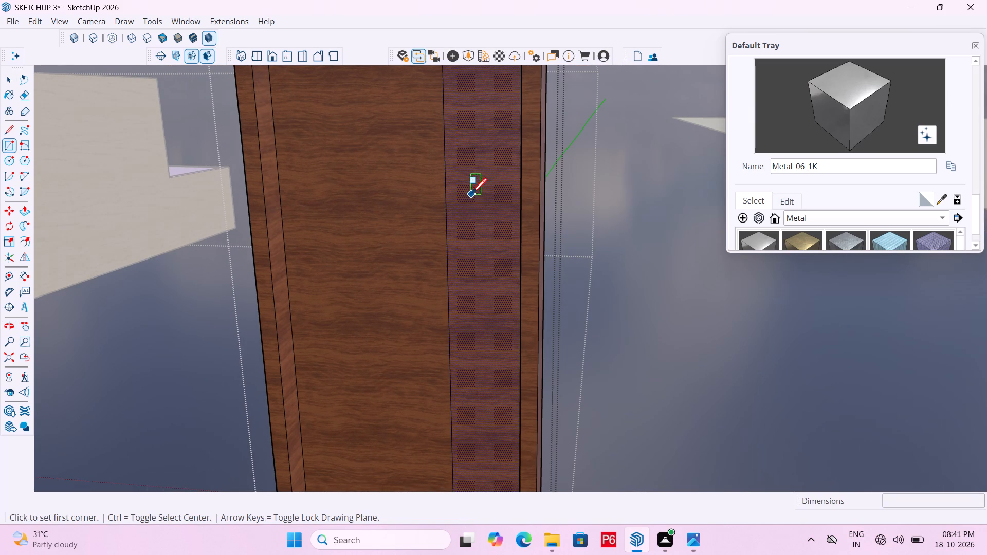
{"action": "left_click", "coordinate": [471, 196]}
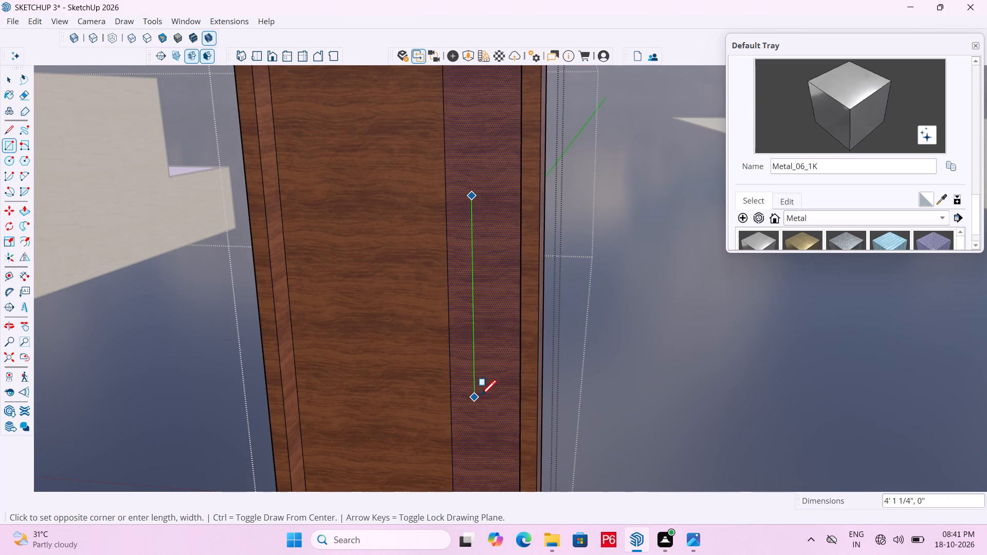
{"action": "scroll", "coordinate": [482, 397], "scroll_direction": "up", "scroll_amount": 1}
{"action": "left_click", "coordinate": [482, 397]}
{"action": "key", "text": "space"}
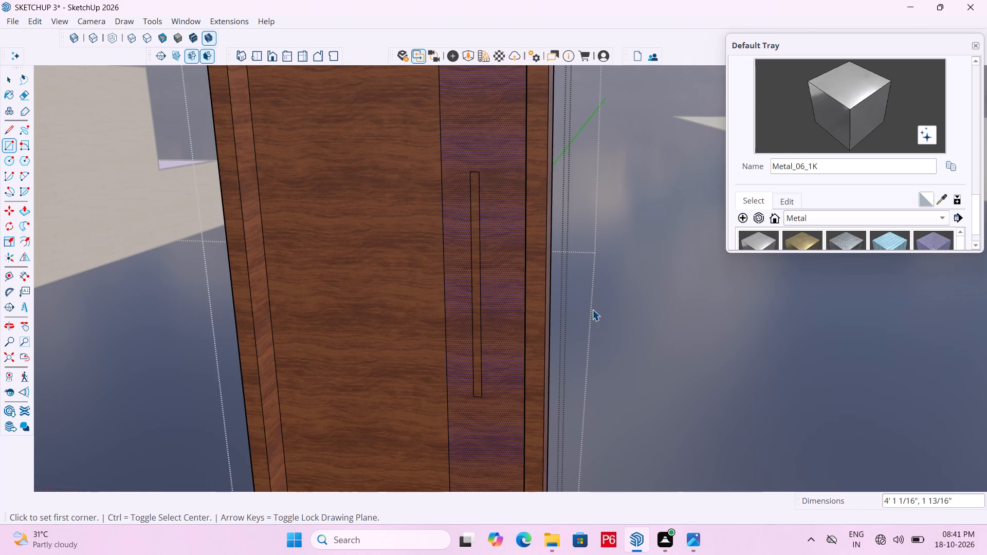
Paint the slim handle rectangle with M09_Shadow_Night from the Solid Colors collection and leave the door group.
{"action": "left_click", "coordinate": [645, 304]}
{"action": "left_click", "coordinate": [475, 338]}
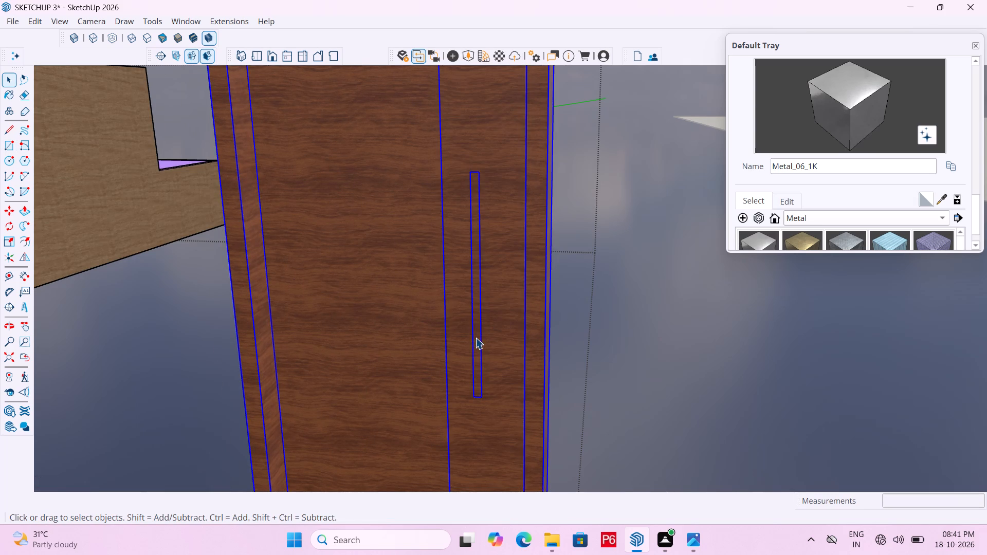
{"action": "double_click", "coordinate": [477, 337]}
{"action": "left_click", "coordinate": [479, 330]}
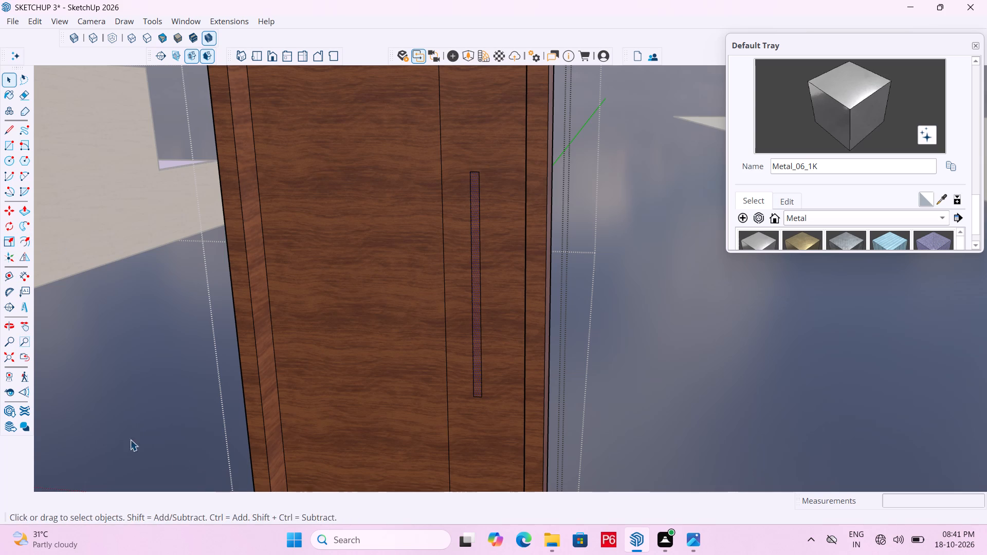
{"action": "key", "text": "b"}
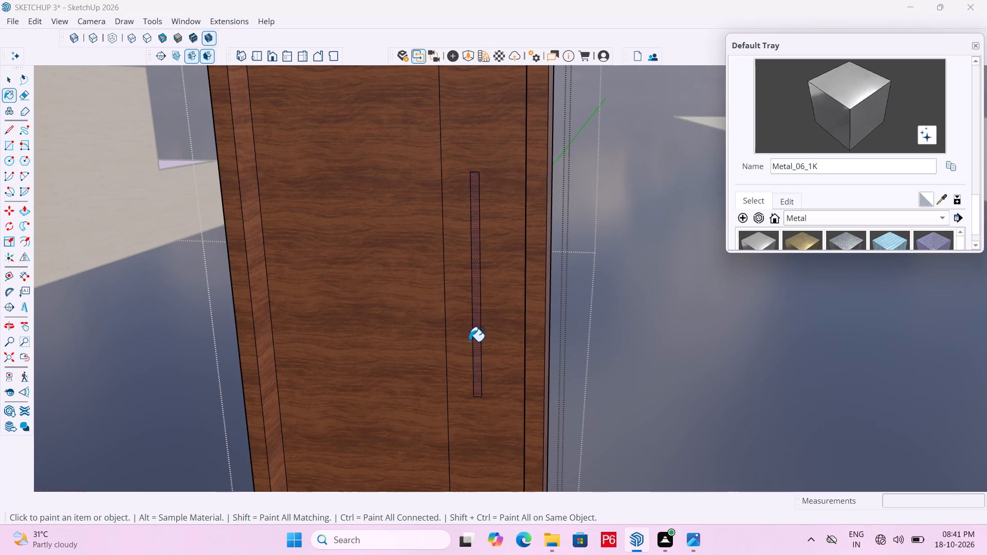
{"action": "scroll", "coordinate": [827, 206], "scroll_direction": "down", "scroll_amount": 2}
{"action": "left_click", "coordinate": [826, 191]}
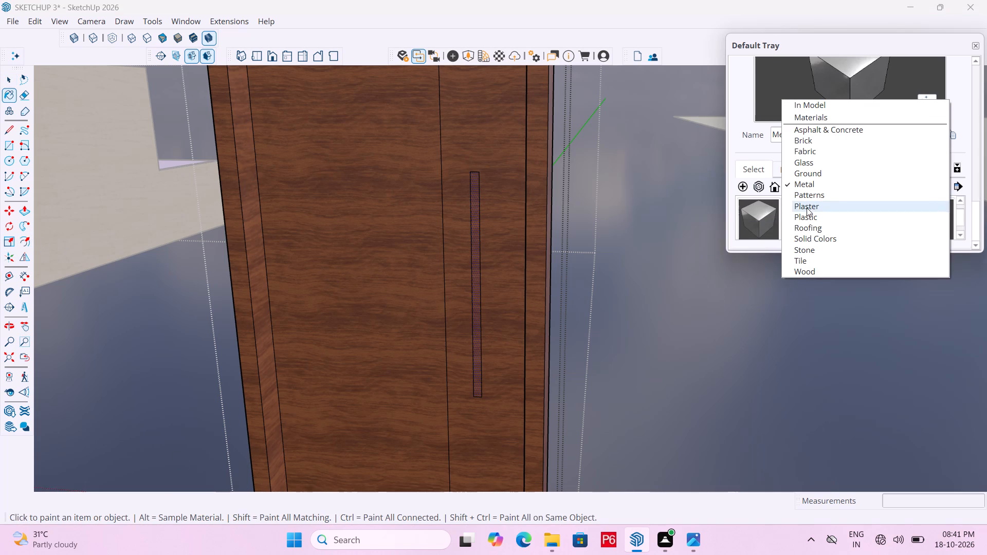
{"action": "left_click", "coordinate": [829, 238]}
{"action": "scroll", "coordinate": [922, 220], "scroll_direction": "down", "scroll_amount": 16}
{"action": "scroll", "coordinate": [904, 214], "scroll_direction": "down", "scroll_amount": 5}
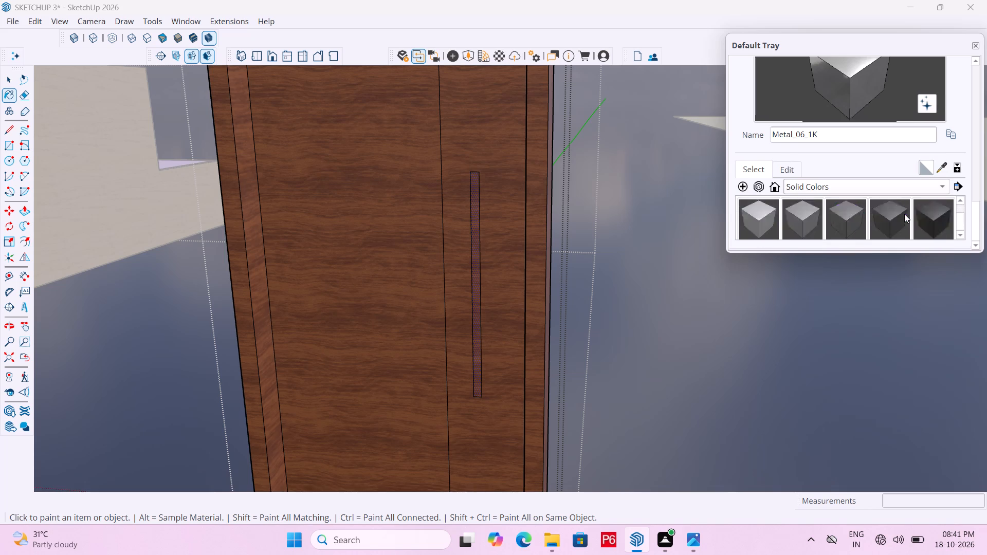
{"action": "scroll", "coordinate": [904, 214], "scroll_direction": "down", "scroll_amount": 1}
{"action": "left_click", "coordinate": [769, 218]}
{"action": "scroll", "coordinate": [498, 257], "scroll_direction": "up", "scroll_amount": 4}
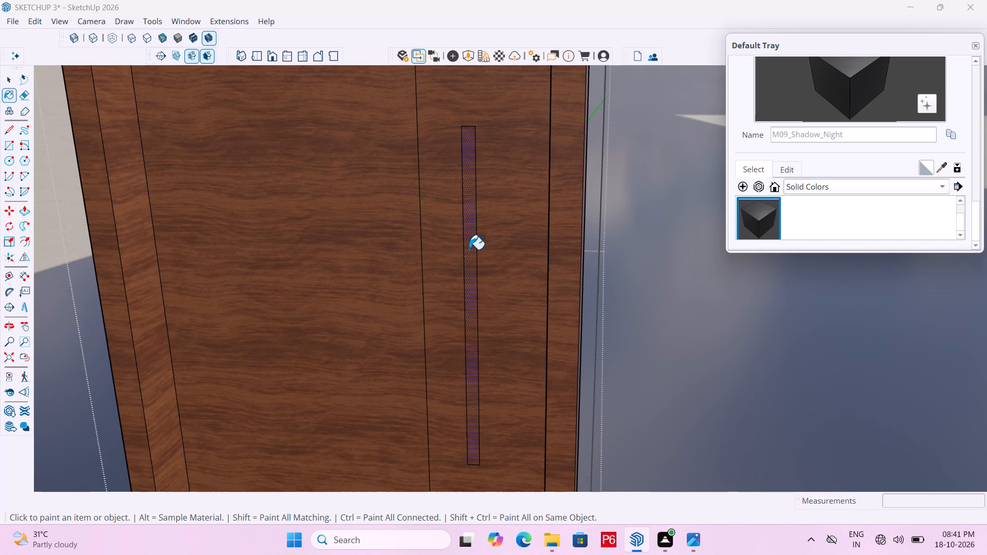
{"action": "left_click", "coordinate": [470, 245]}
{"action": "key", "text": "space"}
{"action": "left_click", "coordinate": [630, 259]}
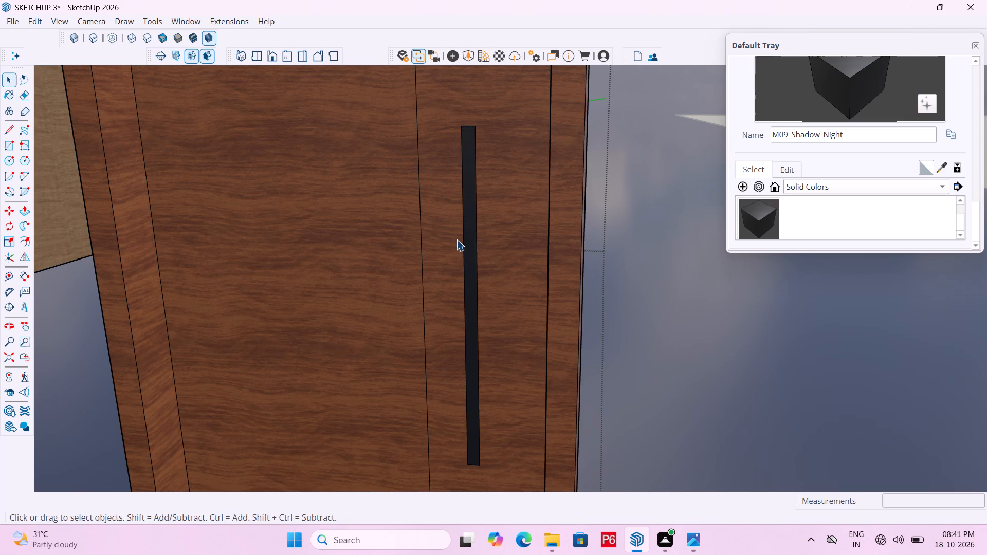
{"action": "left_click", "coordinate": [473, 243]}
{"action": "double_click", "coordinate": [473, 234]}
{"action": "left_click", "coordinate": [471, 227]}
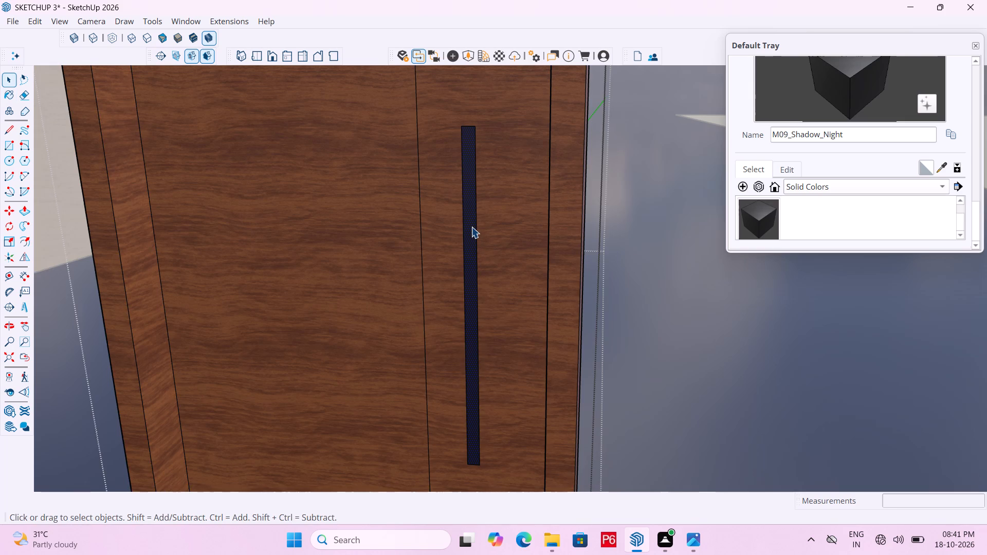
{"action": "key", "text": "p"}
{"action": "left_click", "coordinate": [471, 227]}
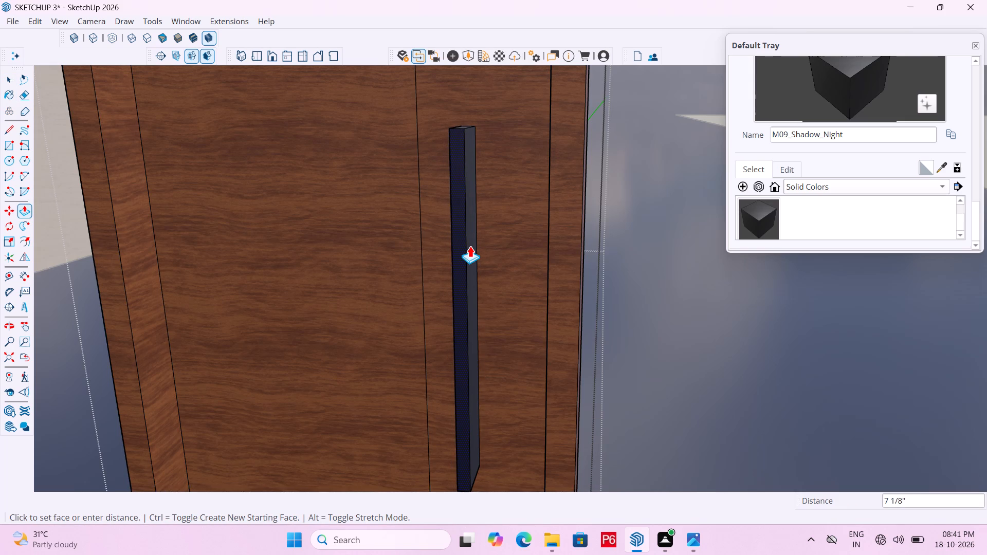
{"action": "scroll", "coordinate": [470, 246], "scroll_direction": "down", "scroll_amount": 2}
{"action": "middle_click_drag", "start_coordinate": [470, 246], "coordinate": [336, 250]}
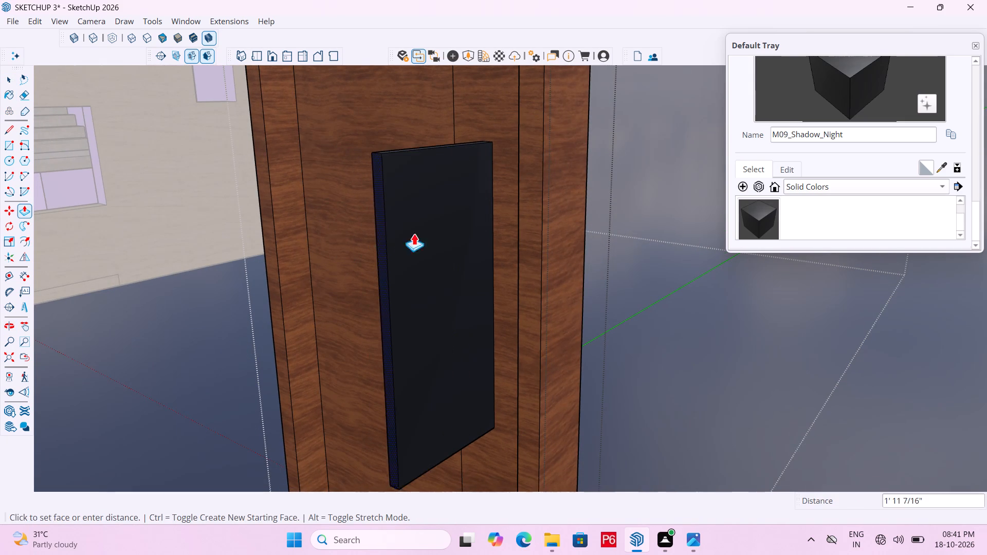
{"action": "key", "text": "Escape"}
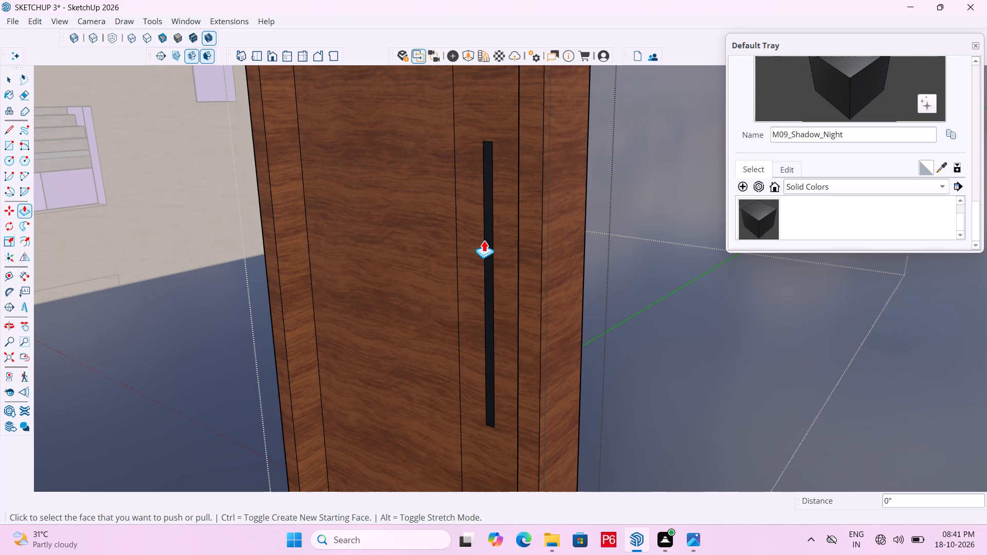
Save the model with the dark handle strip.
{"action": "key", "text": "ctrl+s"}
{"action": "key", "text": "ctrl+s"}
Push/Pull the dark handle strip outward from the door by about 7 1/2".
{"action": "scroll", "coordinate": [490, 255], "scroll_direction": "up", "scroll_amount": 5}
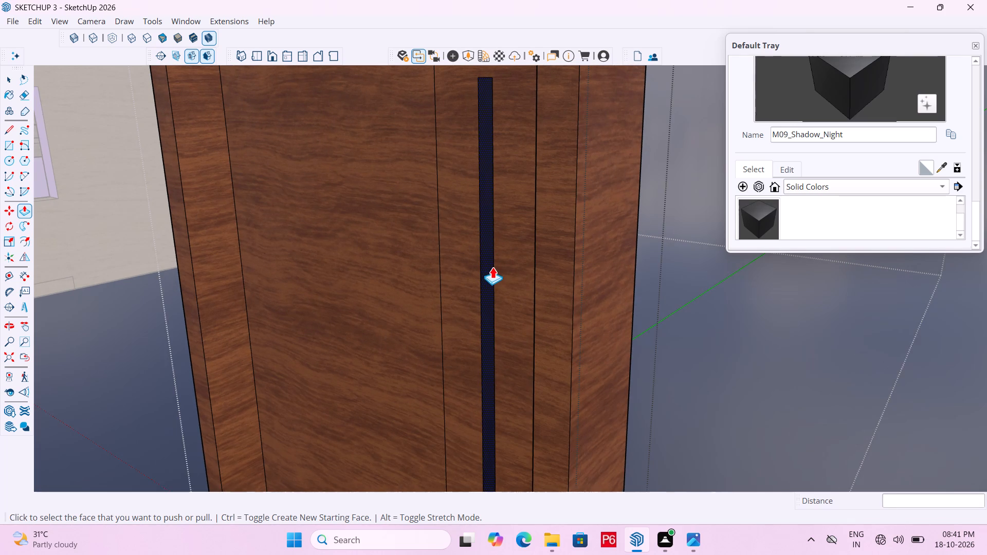
{"action": "left_click", "coordinate": [492, 270]}
{"action": "scroll", "coordinate": [470, 287], "scroll_direction": "down", "scroll_amount": 5}
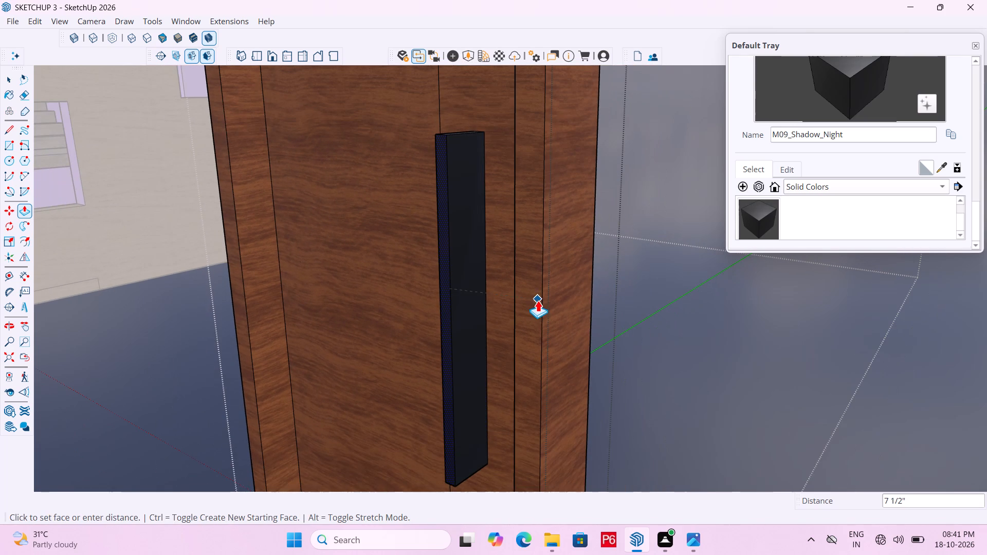
{"action": "left_click", "coordinate": [529, 311]}
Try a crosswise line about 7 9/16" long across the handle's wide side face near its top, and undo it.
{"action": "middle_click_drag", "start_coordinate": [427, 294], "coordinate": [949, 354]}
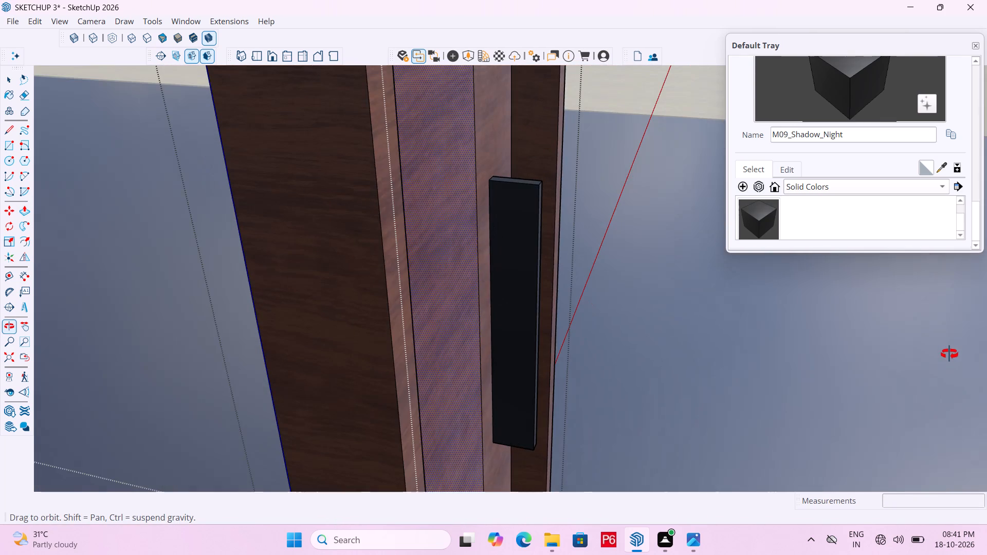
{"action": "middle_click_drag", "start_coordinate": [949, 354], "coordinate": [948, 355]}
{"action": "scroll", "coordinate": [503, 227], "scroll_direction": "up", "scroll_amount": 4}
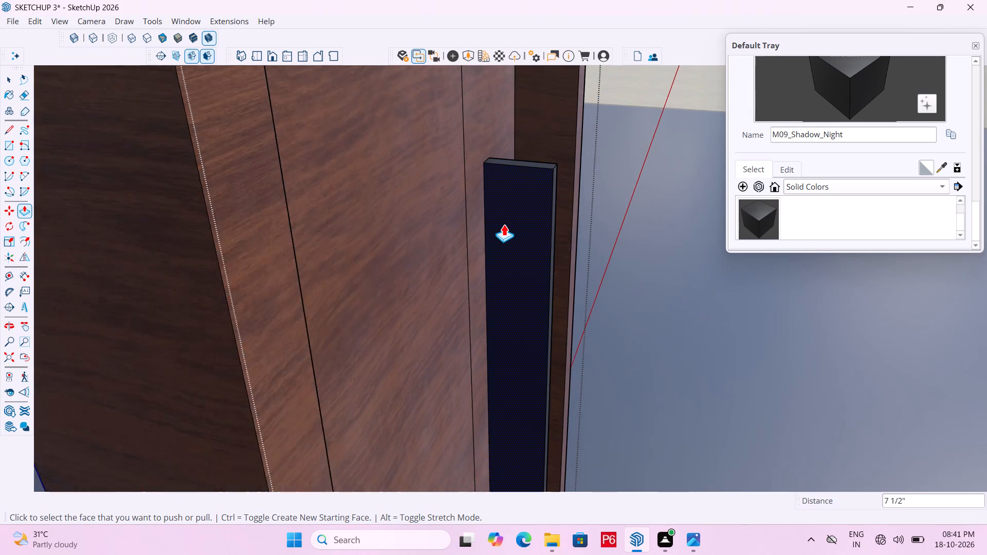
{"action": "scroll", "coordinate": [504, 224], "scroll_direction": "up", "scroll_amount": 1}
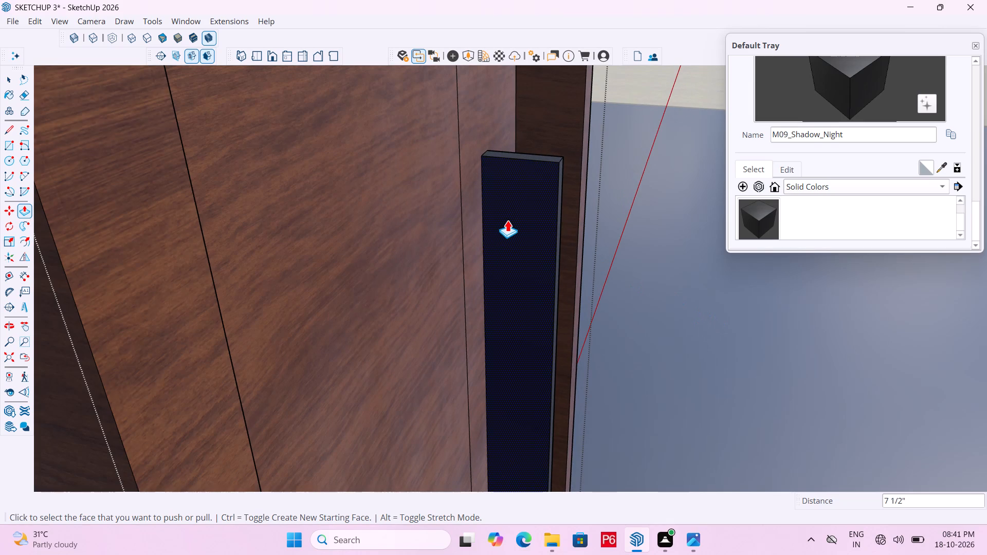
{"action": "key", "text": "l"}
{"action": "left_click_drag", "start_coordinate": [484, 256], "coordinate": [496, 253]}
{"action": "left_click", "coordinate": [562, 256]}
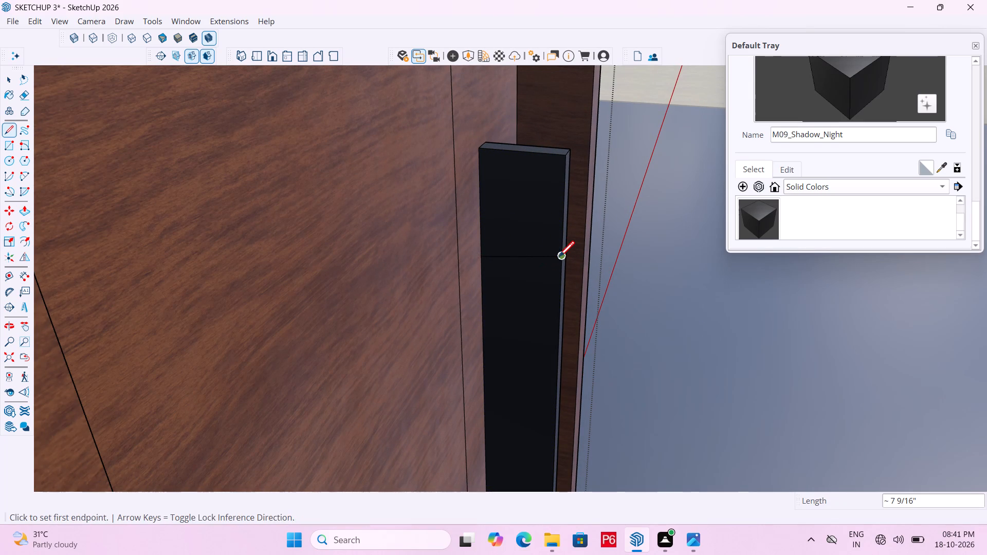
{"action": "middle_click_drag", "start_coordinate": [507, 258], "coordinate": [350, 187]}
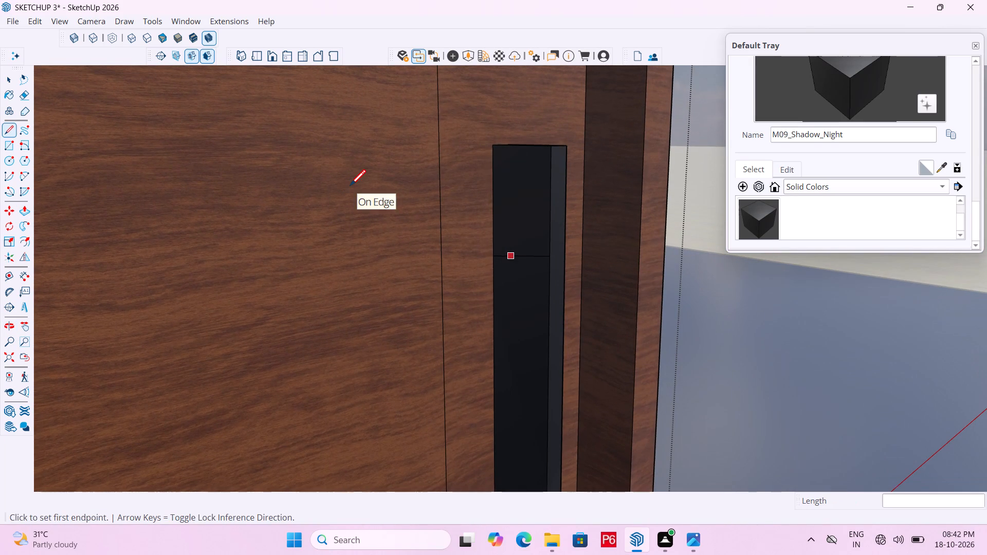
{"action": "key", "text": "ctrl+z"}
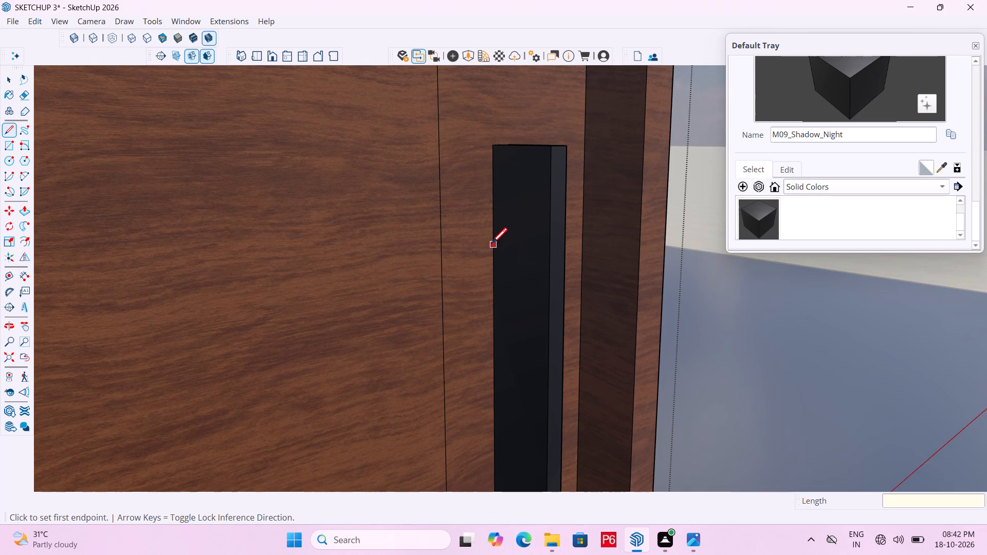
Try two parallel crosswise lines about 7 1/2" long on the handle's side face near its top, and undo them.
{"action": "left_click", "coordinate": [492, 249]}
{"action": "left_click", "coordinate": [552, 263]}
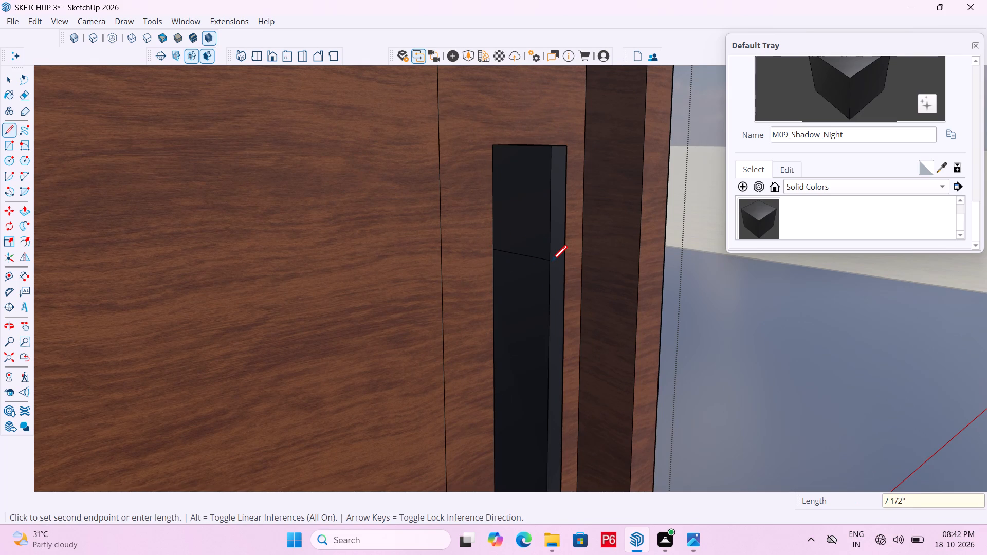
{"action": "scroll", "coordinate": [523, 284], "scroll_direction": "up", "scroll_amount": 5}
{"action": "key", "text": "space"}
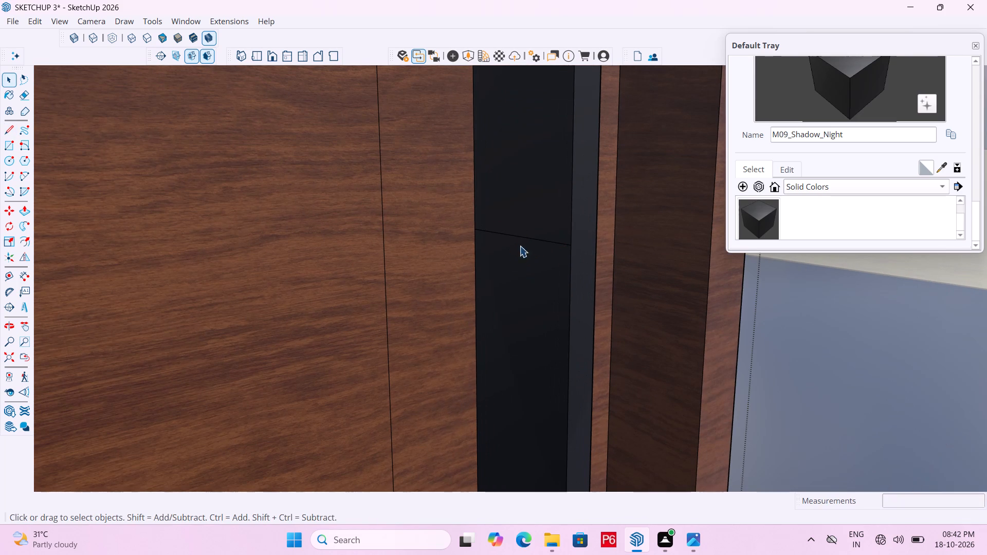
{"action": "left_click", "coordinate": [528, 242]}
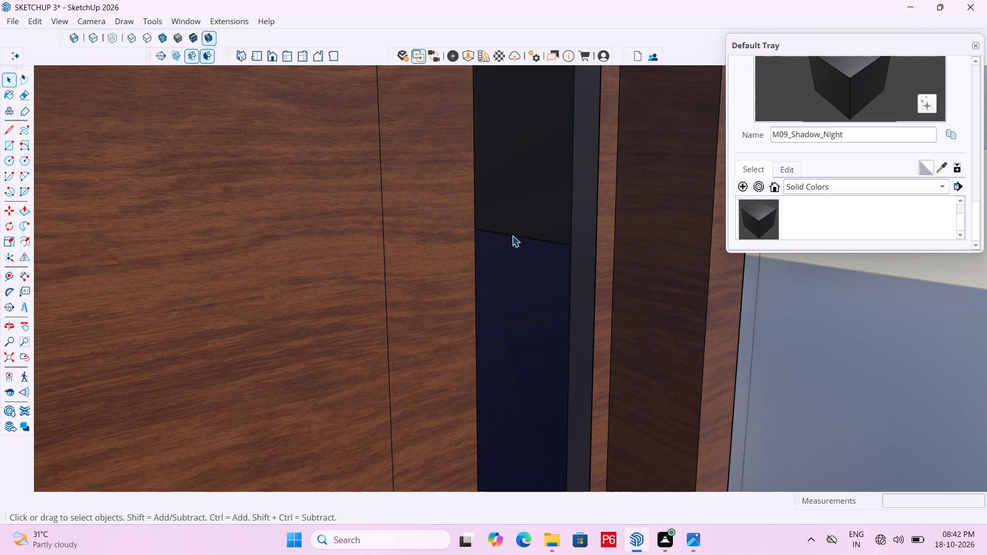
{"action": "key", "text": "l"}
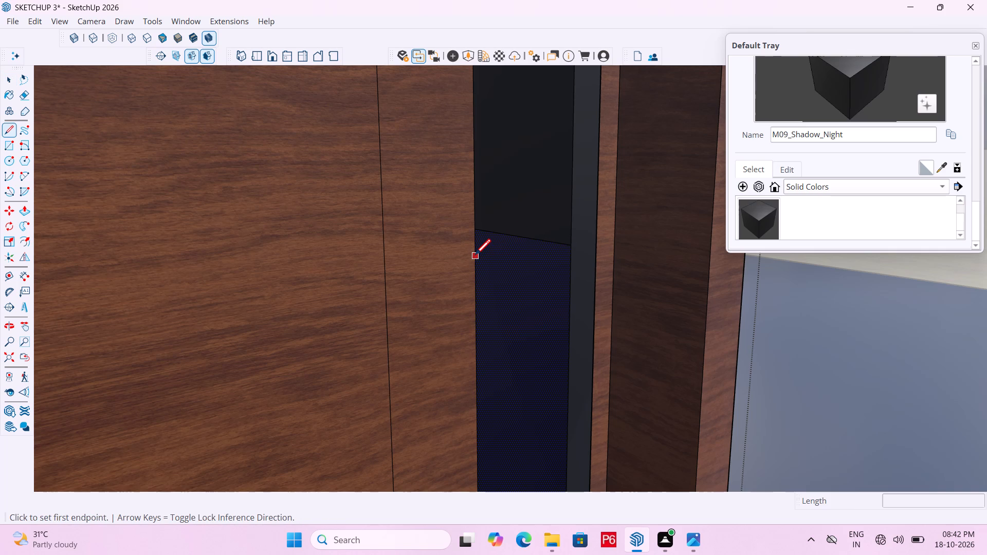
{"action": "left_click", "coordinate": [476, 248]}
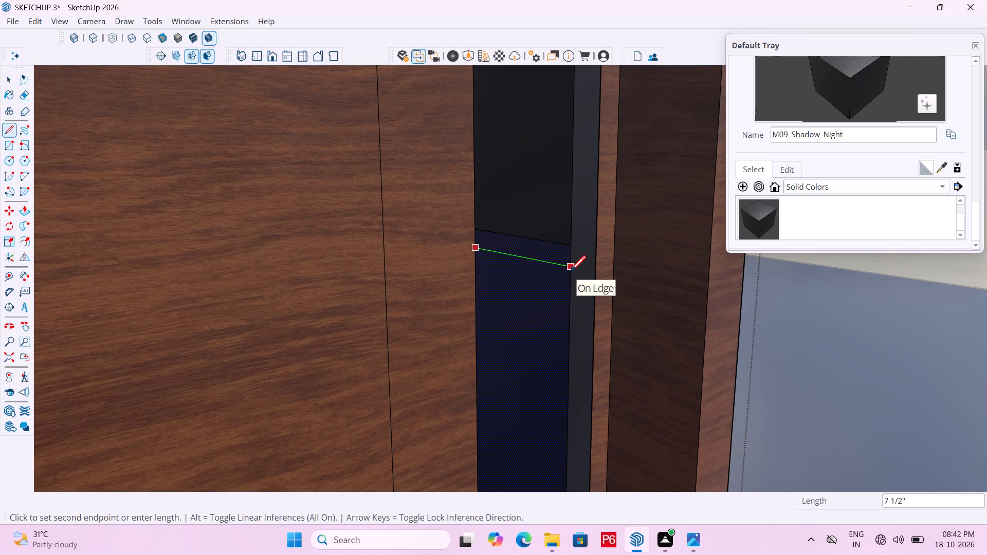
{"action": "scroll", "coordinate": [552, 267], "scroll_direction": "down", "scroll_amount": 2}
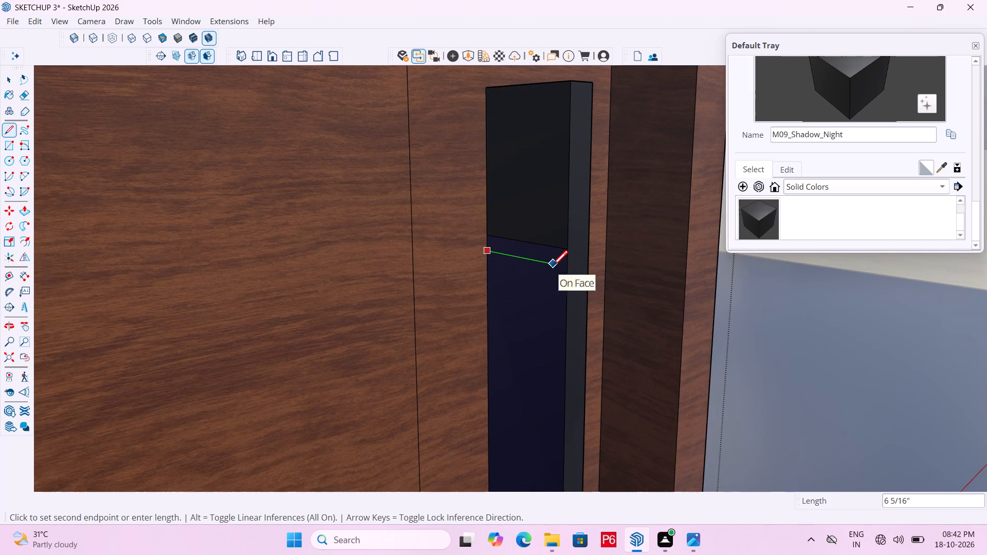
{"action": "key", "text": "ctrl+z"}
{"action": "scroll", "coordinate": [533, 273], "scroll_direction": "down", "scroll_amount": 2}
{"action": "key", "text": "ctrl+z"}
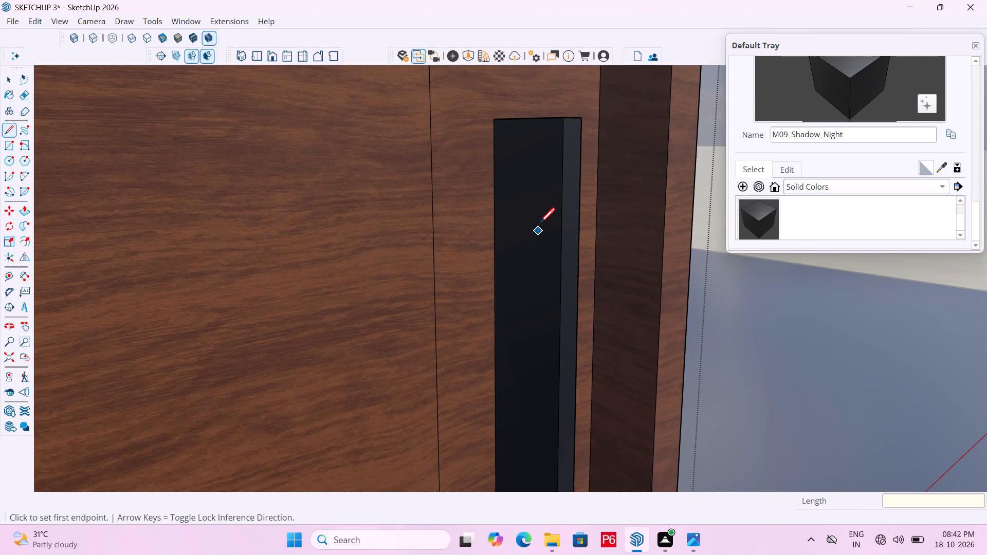
Draw a vertical line about 4' 1 1/16" down the handle's wide side face, near its outer edge, from top to bottom.
{"action": "scroll", "coordinate": [540, 188], "scroll_direction": "down", "scroll_amount": 5}
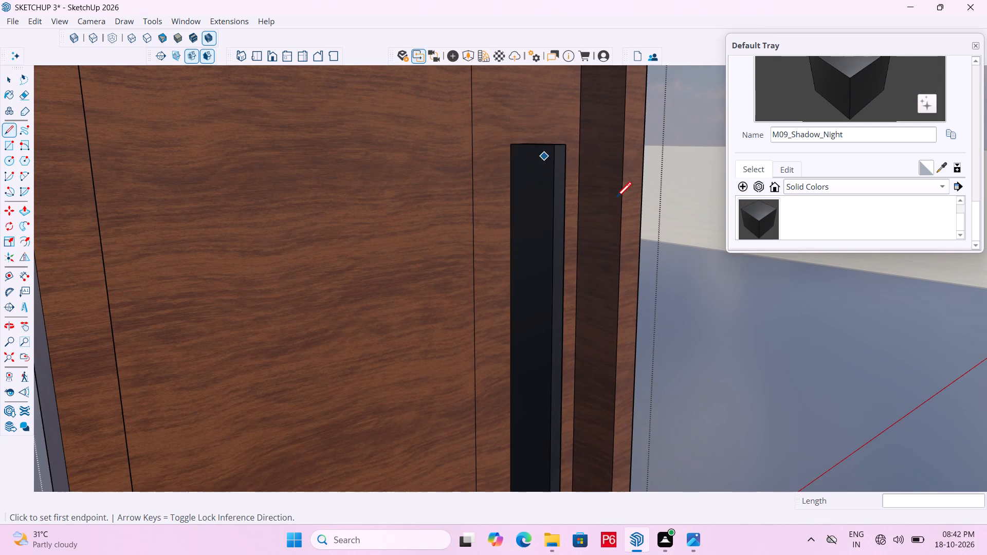
{"action": "middle_click_drag", "start_coordinate": [615, 200], "coordinate": [716, 243]}
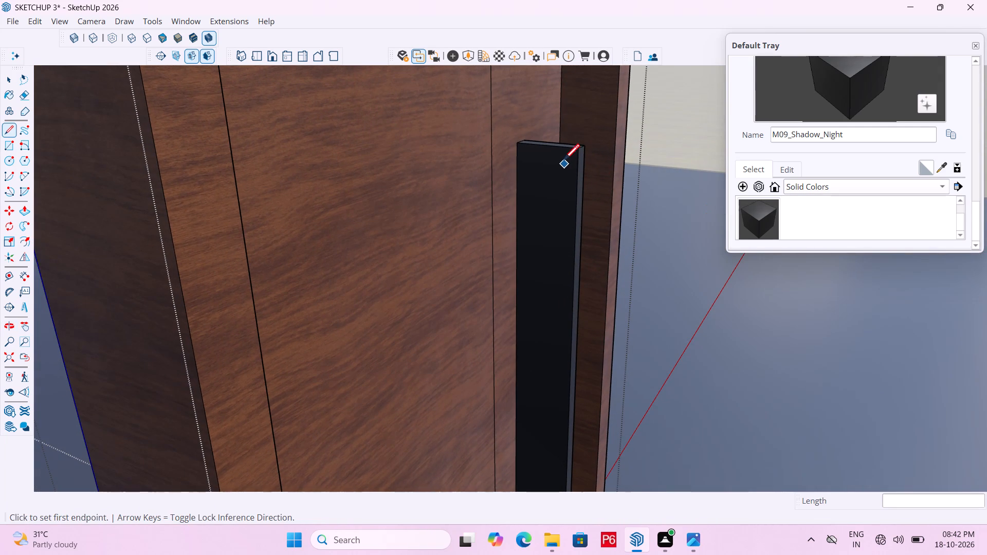
{"action": "left_click", "coordinate": [563, 150]}
{"action": "scroll", "coordinate": [549, 208], "scroll_direction": "down", "scroll_amount": 6}
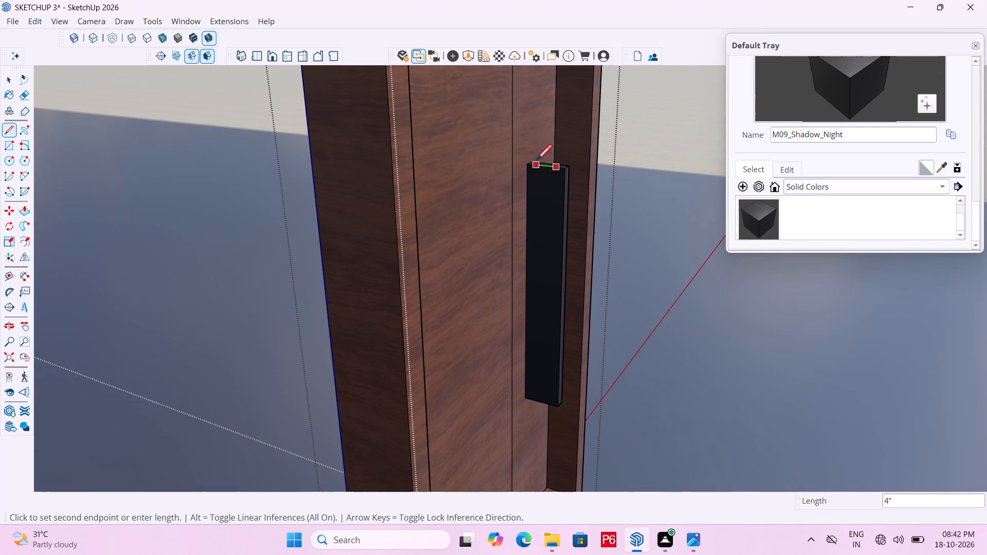
{"action": "scroll", "coordinate": [539, 381], "scroll_direction": "up", "scroll_amount": 7}
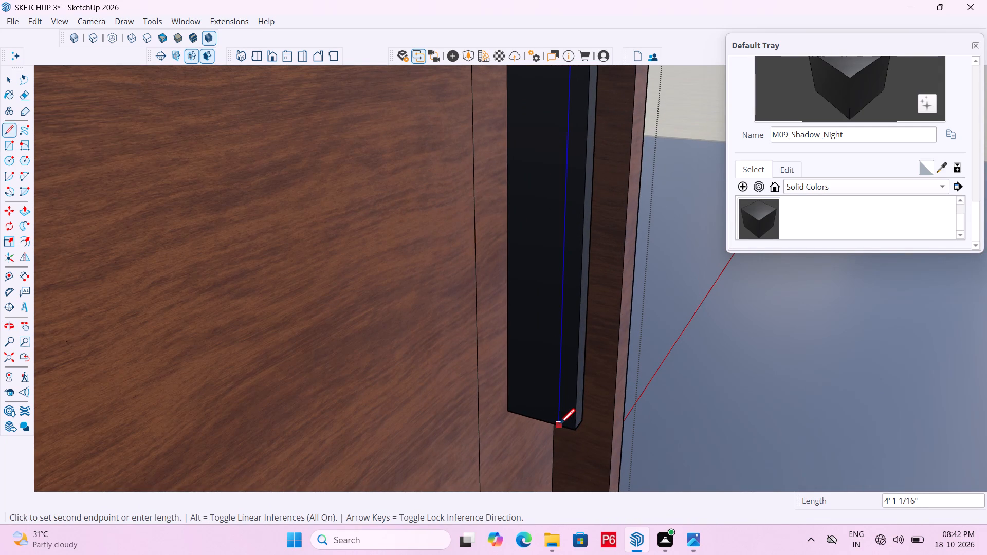
{"action": "left_click", "coordinate": [558, 426]}
{"action": "scroll", "coordinate": [502, 325], "scroll_direction": "down", "scroll_amount": 6}
Save the model with the divided handle side face.
{"action": "key", "text": "ctrl+s"}
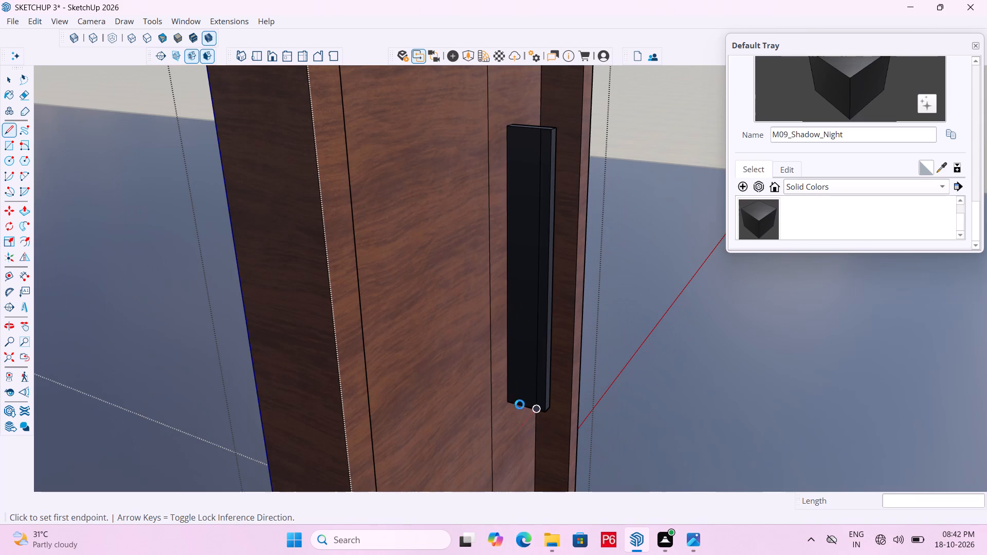
{"action": "key", "text": "ctrl+s"}
{"action": "key", "text": "ctrl+s"}
{"action": "key", "text": "ctrl+s"}
Connect the vertical line to the handle's door-side edge with a crosswise line near the top, about 5 3/4" long, and erase the stub above.
{"action": "scroll", "coordinate": [510, 156], "scroll_direction": "up", "scroll_amount": 6}
{"action": "scroll", "coordinate": [541, 122], "scroll_direction": "up", "scroll_amount": 10}
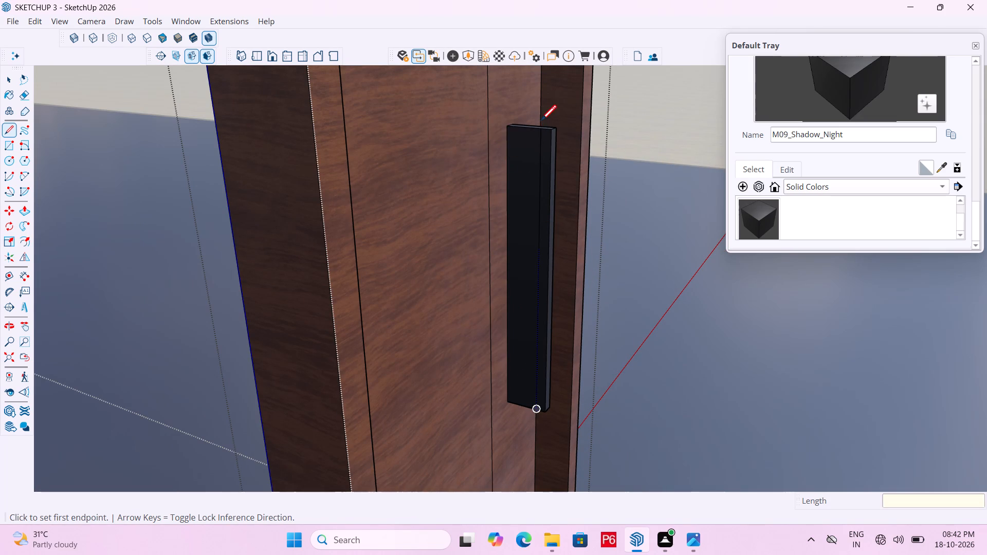
{"action": "scroll", "coordinate": [540, 135], "scroll_direction": "up", "scroll_amount": 10}
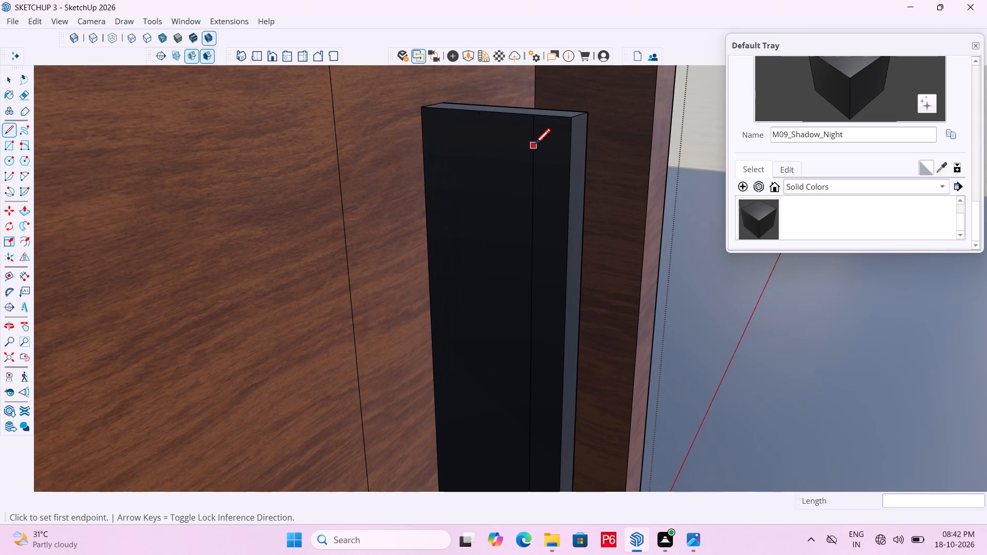
{"action": "left_click", "coordinate": [533, 137]}
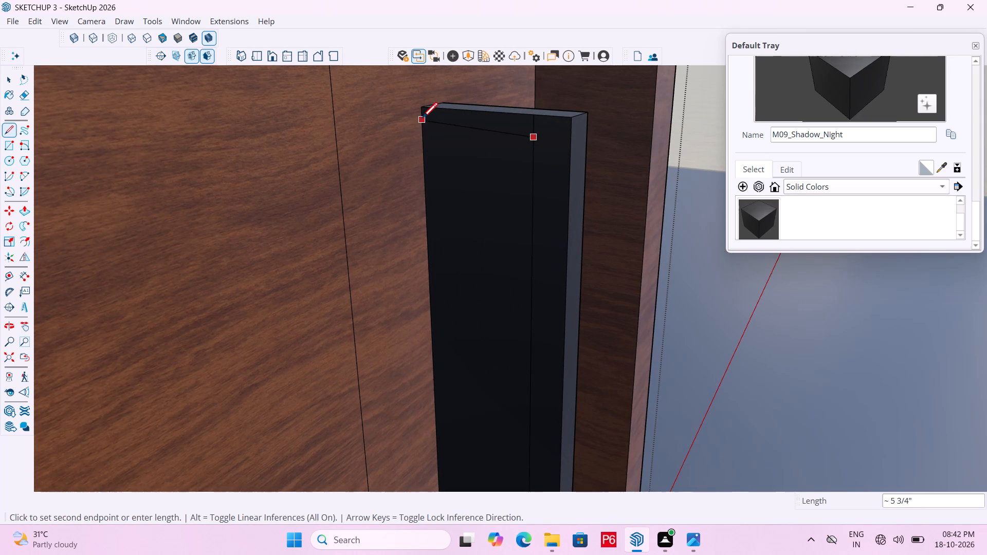
{"action": "left_click", "coordinate": [419, 128]}
{"action": "scroll", "coordinate": [482, 83], "scroll_direction": "down", "scroll_amount": 4}
{"action": "key", "text": "space"}
{"action": "scroll", "coordinate": [518, 101], "scroll_direction": "up", "scroll_amount": 6}
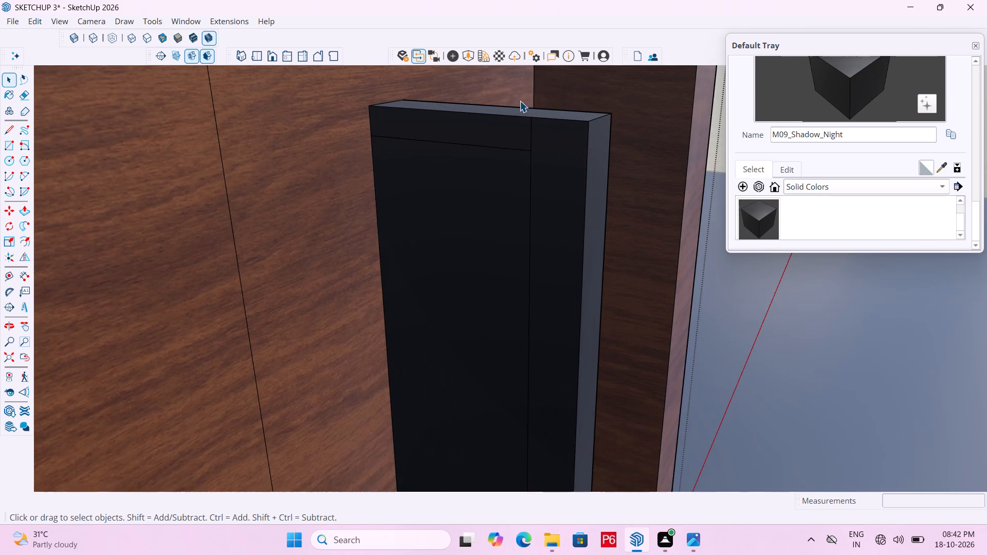
{"action": "key", "text": "r"}
{"action": "key", "text": "e"}
{"action": "left_click_drag", "start_coordinate": [532, 131], "coordinate": [536, 131]}
{"action": "scroll", "coordinate": [496, 117], "scroll_direction": "down", "scroll_amount": 3}
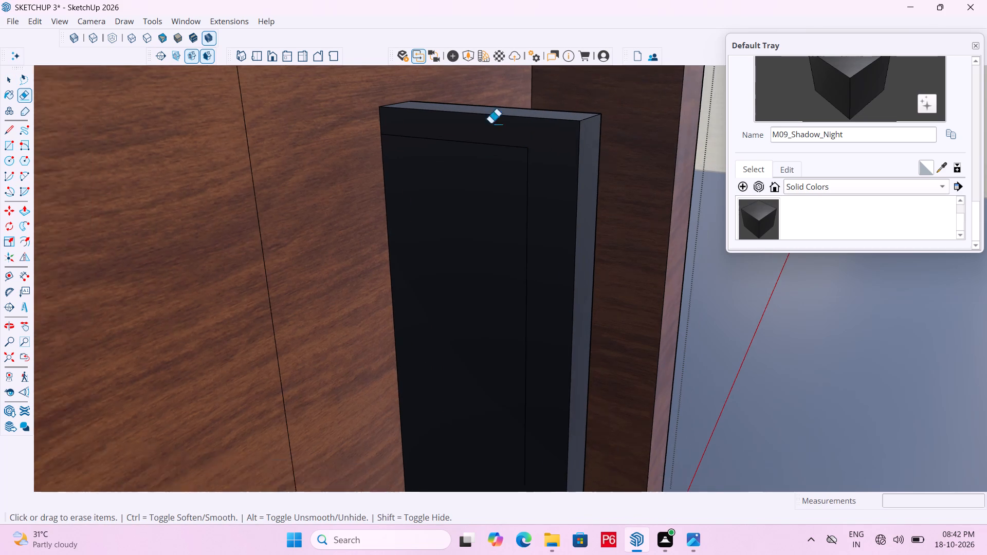
Connect the vertical line to the handle's door-side edge with a crosswise line near the bottom, and erase the stub below it.
{"action": "scroll", "coordinate": [490, 124], "scroll_direction": "down", "scroll_amount": 2}
{"action": "middle_click_drag", "start_coordinate": [561, 154], "coordinate": [36, 157]}
{"action": "middle_click_drag", "start_coordinate": [145, 153], "coordinate": [395, 214]}
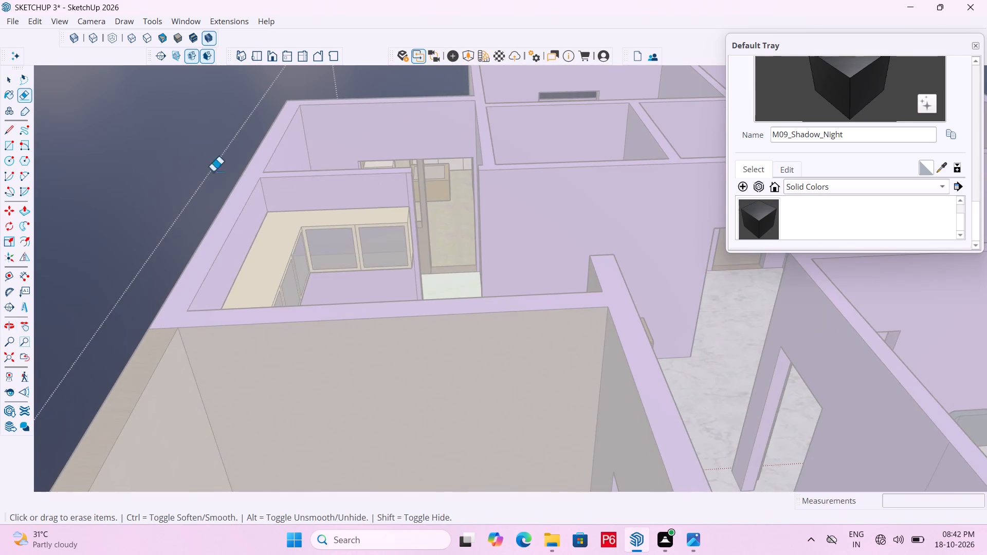
{"action": "scroll", "coordinate": [129, 184], "scroll_direction": "down", "scroll_amount": 13}
{"action": "scroll", "coordinate": [212, 189], "scroll_direction": "down", "scroll_amount": 11}
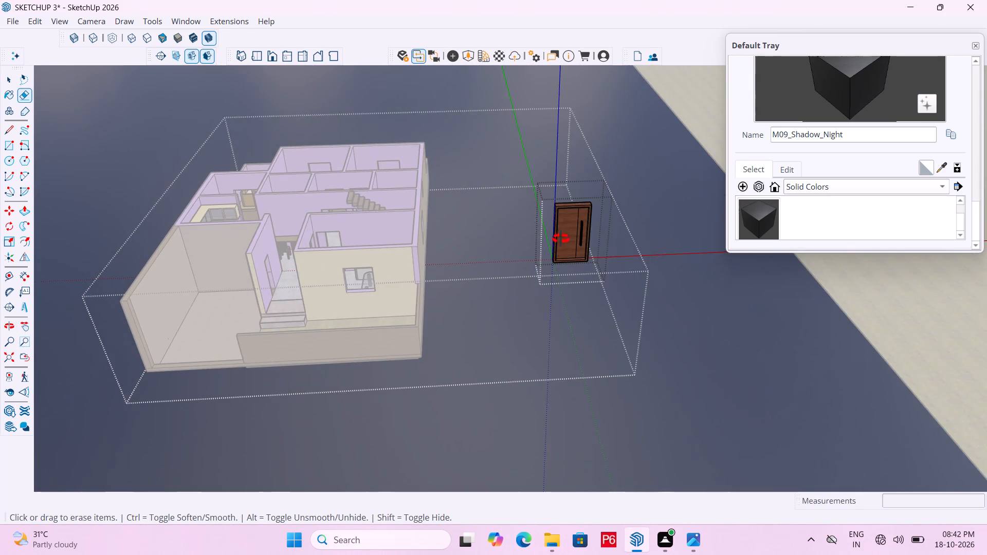
{"action": "middle_click_drag", "start_coordinate": [546, 237], "coordinate": [668, 250]}
{"action": "scroll", "coordinate": [601, 210], "scroll_direction": "up", "scroll_amount": 5}
{"action": "scroll", "coordinate": [554, 225], "scroll_direction": "up", "scroll_amount": 19}
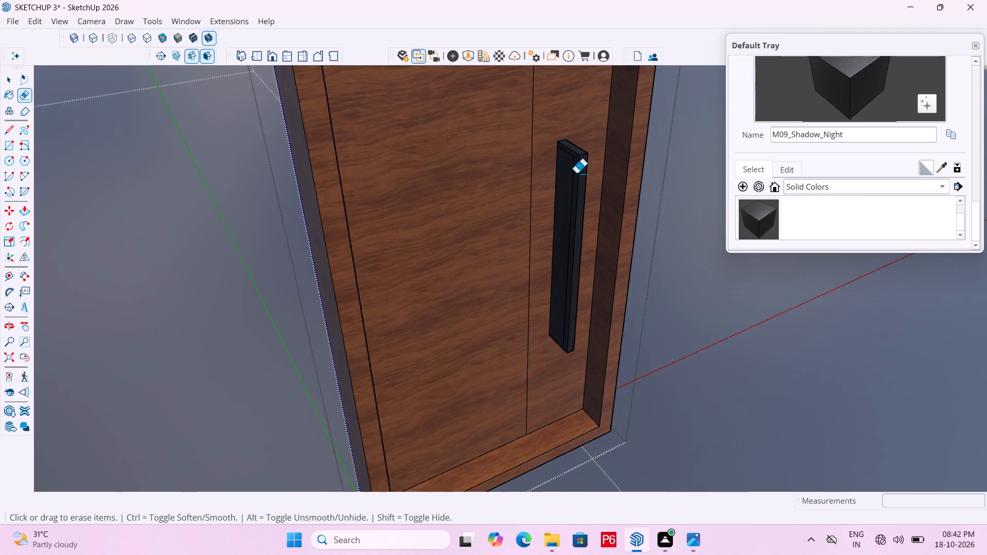
{"action": "middle_click_drag", "start_coordinate": [584, 165], "coordinate": [600, 129]}
{"action": "scroll", "coordinate": [599, 135], "scroll_direction": "up", "scroll_amount": 1}
{"action": "scroll", "coordinate": [548, 165], "scroll_direction": "up", "scroll_amount": 7}
{"action": "scroll", "coordinate": [601, 164], "scroll_direction": "down", "scroll_amount": 6}
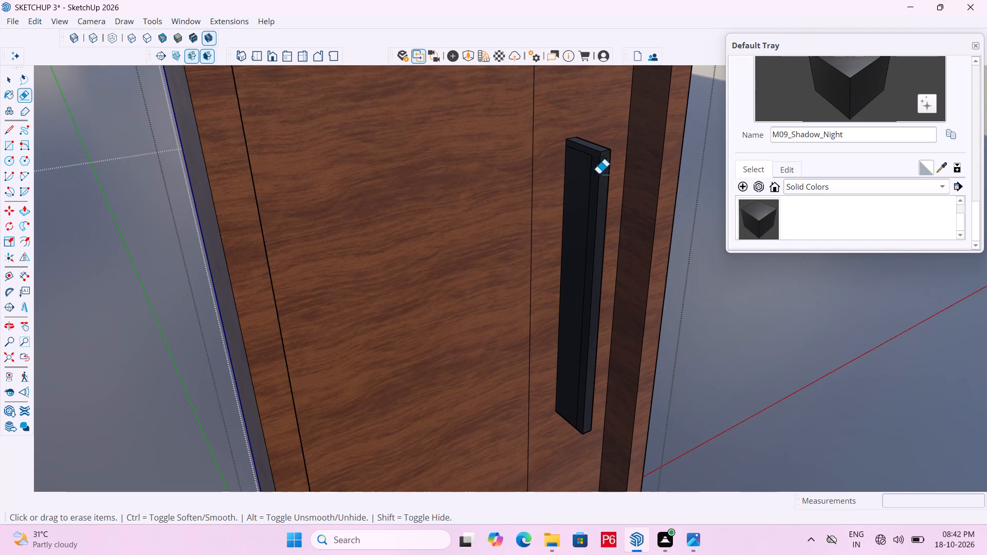
{"action": "scroll", "coordinate": [570, 438], "scroll_direction": "up", "scroll_amount": 14}
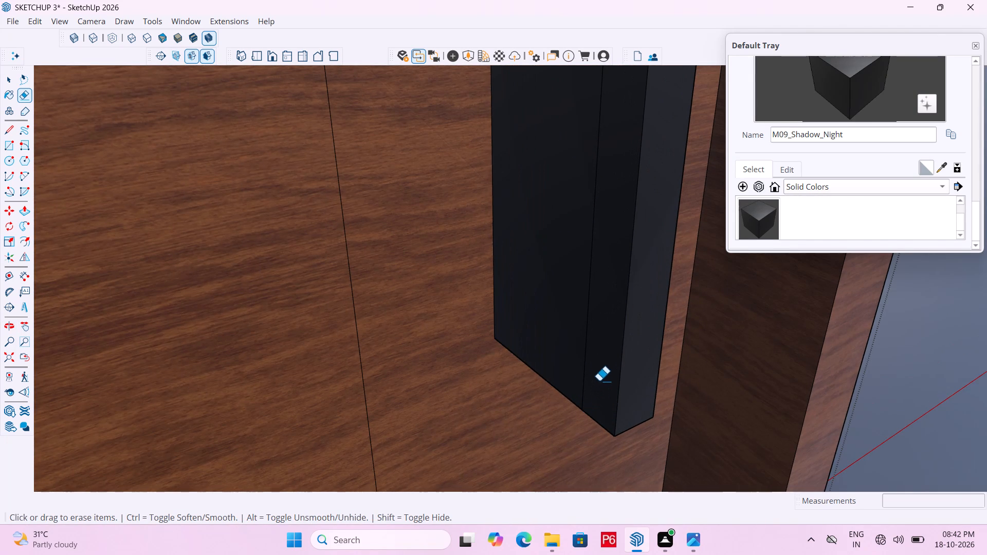
{"action": "key", "text": "l"}
{"action": "left_click_drag", "start_coordinate": [587, 364], "coordinate": [587, 355]}
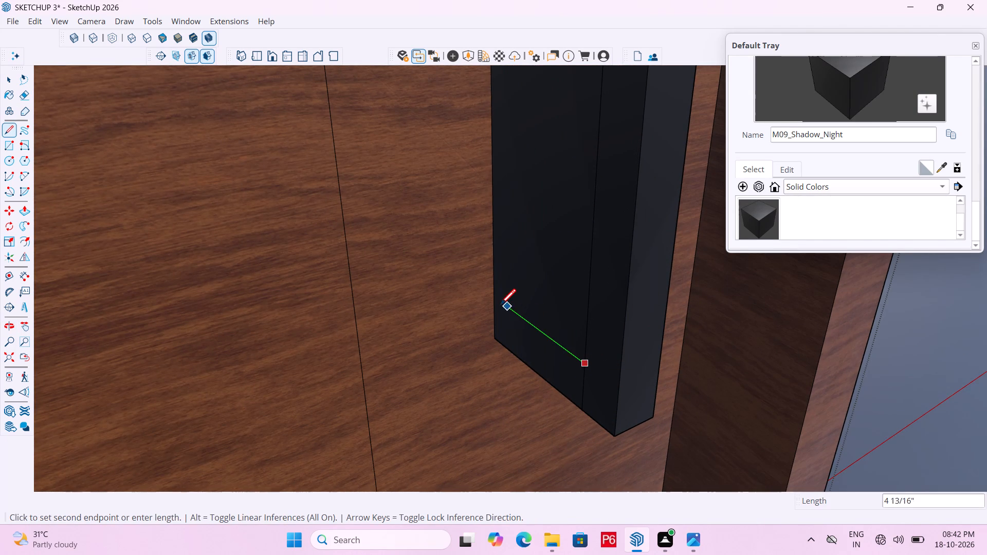
{"action": "left_click", "coordinate": [492, 300]}
{"action": "key", "text": "space"}
{"action": "key", "text": "e"}
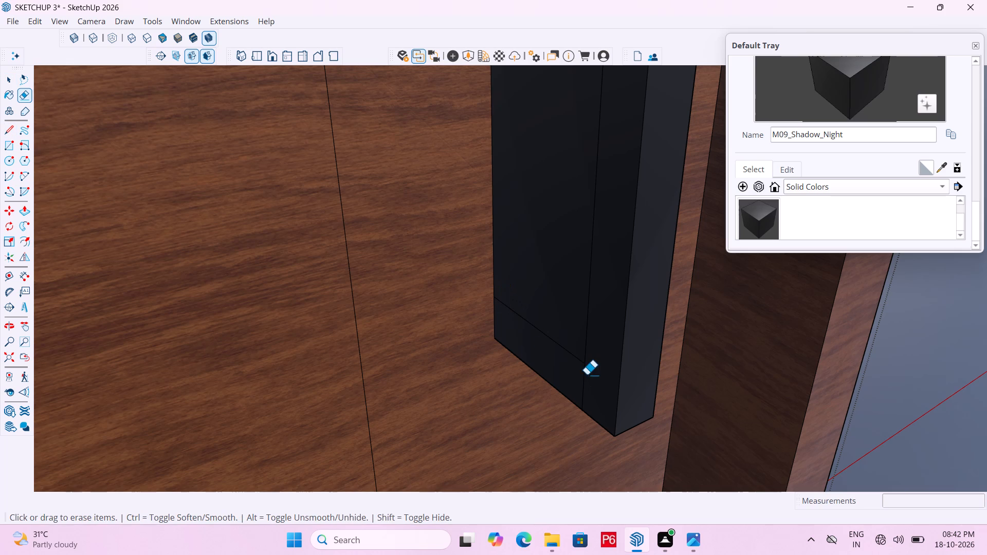
{"action": "left_click_drag", "start_coordinate": [587, 375], "coordinate": [572, 374]}
Draw a narrow crosswise rectangle in the lower part of the outlined area on the handle's wide side face, from the vertical line to the door-side edge.
{"action": "scroll", "coordinate": [595, 346], "scroll_direction": "down", "scroll_amount": 5}
{"action": "scroll", "coordinate": [610, 392], "scroll_direction": "down", "scroll_amount": 3}
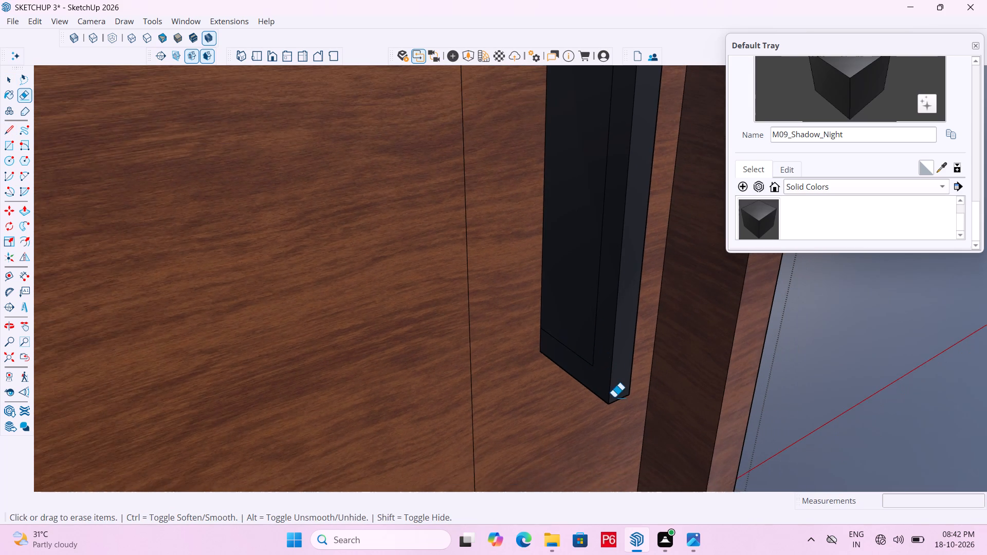
{"action": "scroll", "coordinate": [614, 399], "scroll_direction": "down", "scroll_amount": 7}
{"action": "middle_click_drag", "start_coordinate": [611, 394], "coordinate": [648, 398]}
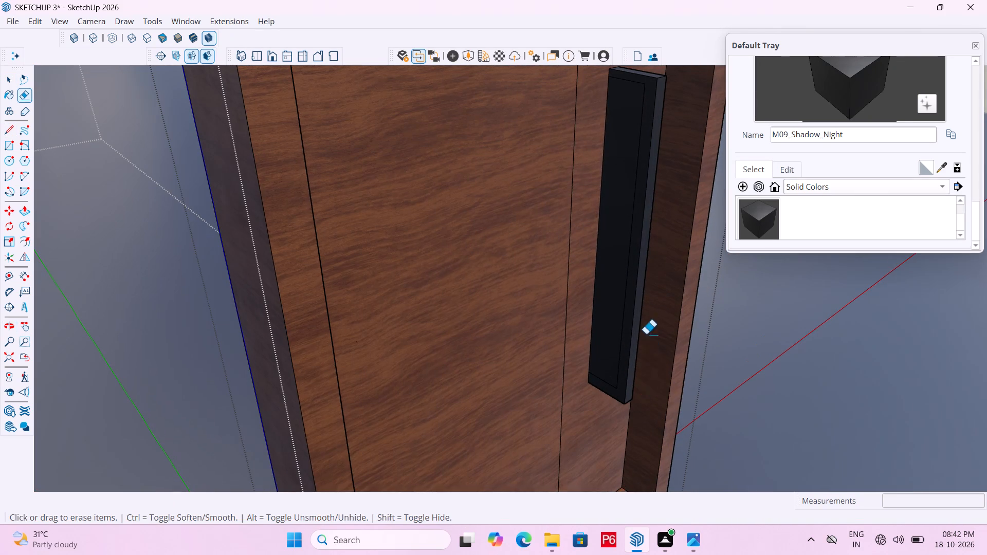
{"action": "key", "text": "r"}
{"action": "scroll", "coordinate": [622, 320], "scroll_direction": "up", "scroll_amount": 6}
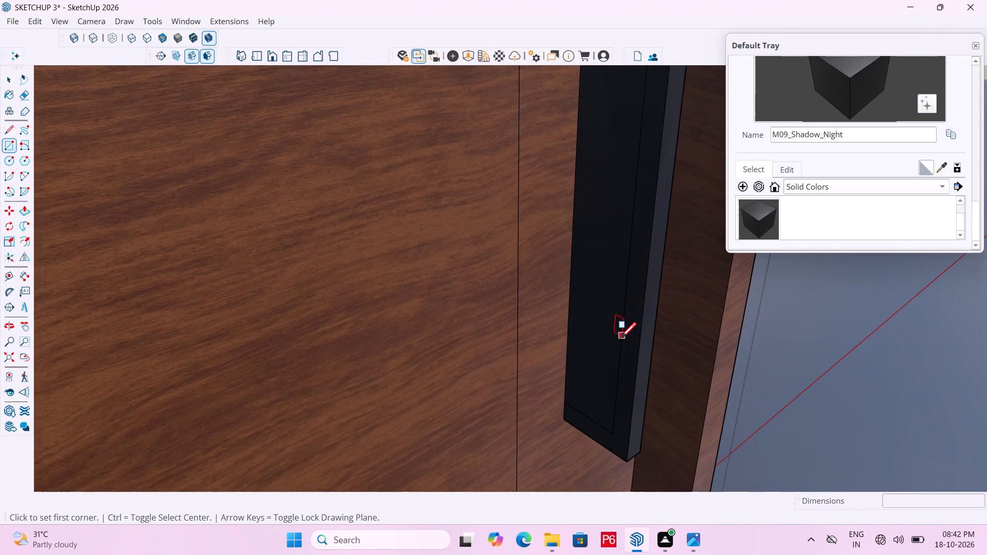
{"action": "left_click", "coordinate": [625, 291]}
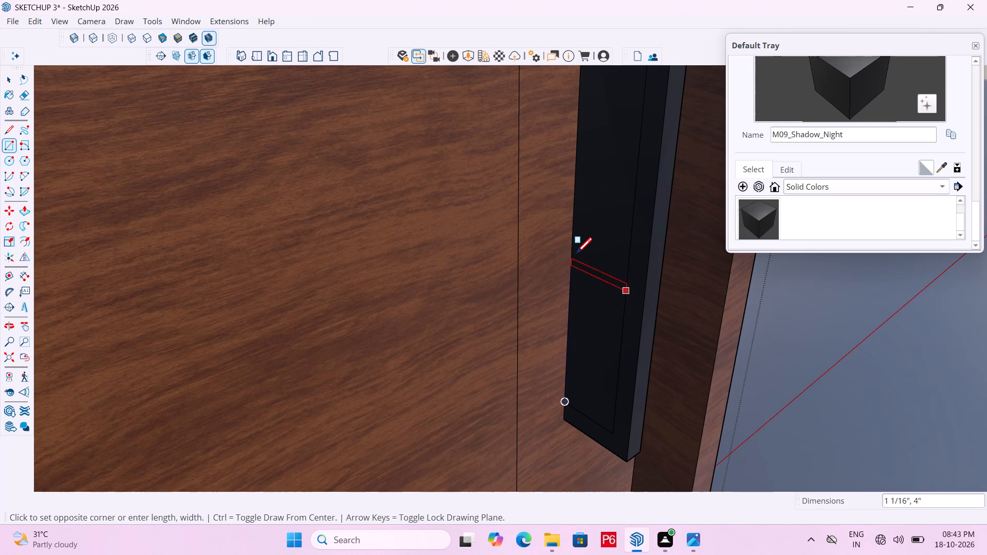
{"action": "left_click", "coordinate": [573, 253]}
Draw a second crosswise rectangle, about 1 3/8" by 5 3/4", across the outlined area higher up the handle's side face.
{"action": "scroll", "coordinate": [573, 363], "scroll_direction": "down", "scroll_amount": 4}
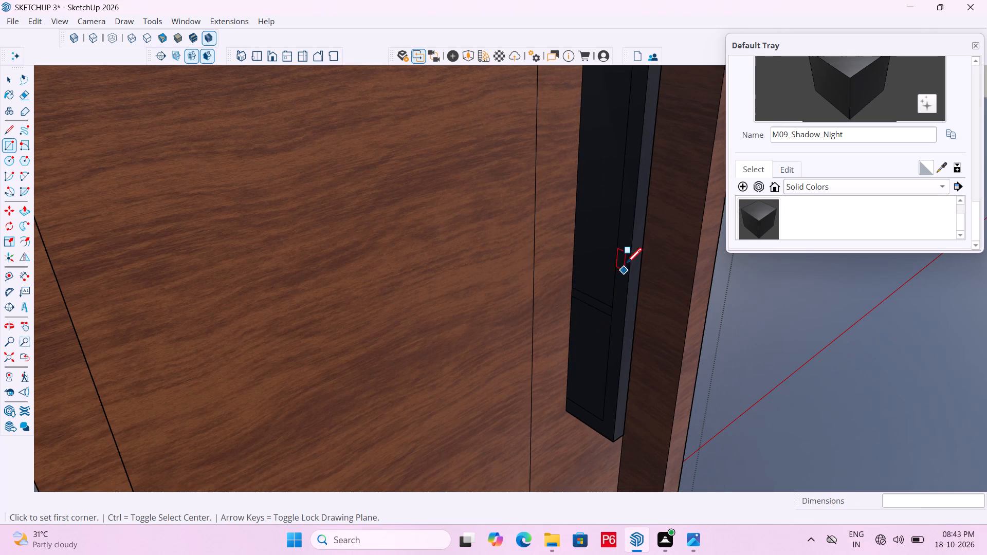
{"action": "scroll", "coordinate": [559, 353], "scroll_direction": "down", "scroll_amount": 4}
{"action": "scroll", "coordinate": [598, 248], "scroll_direction": "up", "scroll_amount": 3}
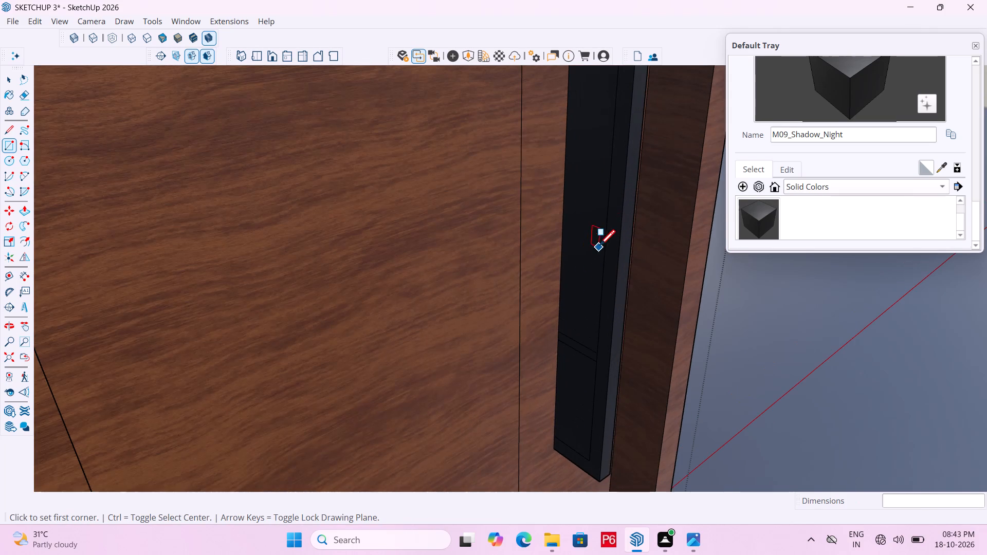
{"action": "left_click", "coordinate": [599, 267]}
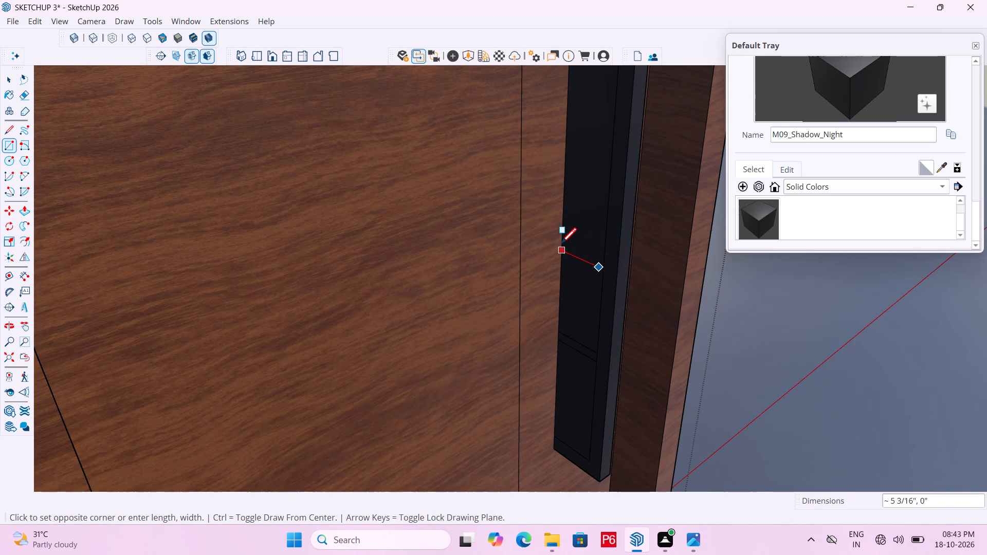
{"action": "scroll", "coordinate": [561, 240], "scroll_direction": "up", "scroll_amount": 4}
{"action": "key", "text": "Escape"}
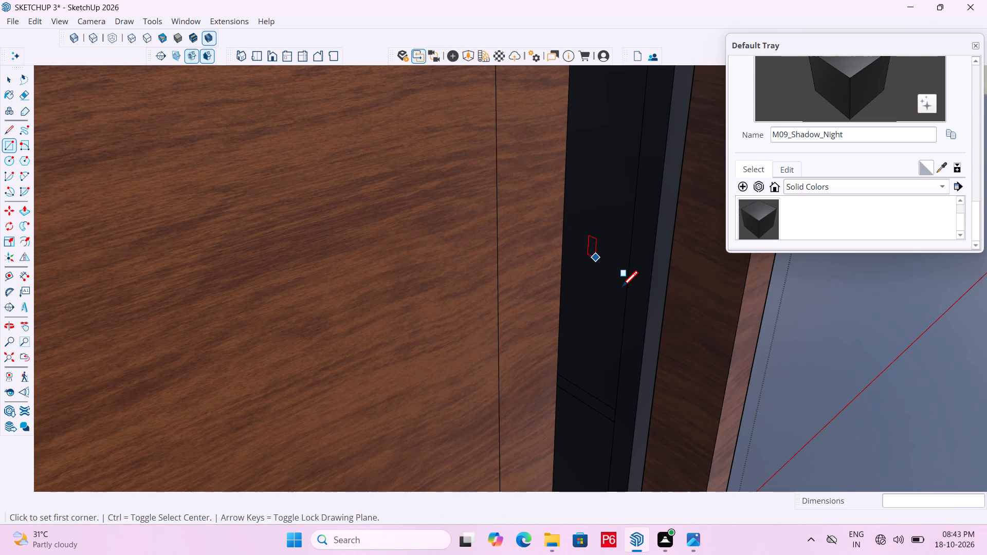
{"action": "left_click", "coordinate": [625, 289]}
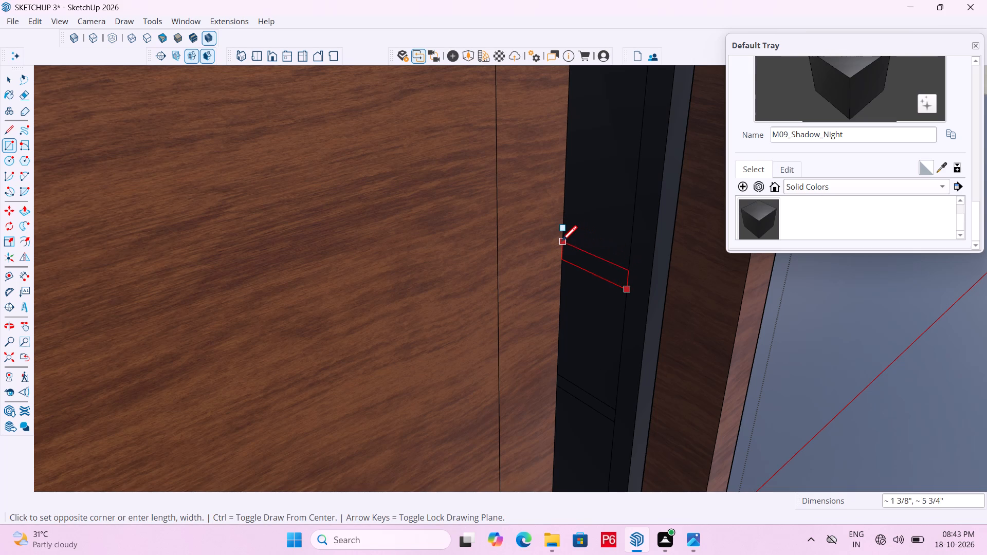
{"action": "left_click", "coordinate": [561, 245]}
Draw a third narrow crosswise rectangle, about 5 3/4" wide, across the outlined area in the handle's upper part.
{"action": "scroll", "coordinate": [528, 379], "scroll_direction": "down", "scroll_amount": 7}
{"action": "scroll", "coordinate": [568, 237], "scroll_direction": "up", "scroll_amount": 4}
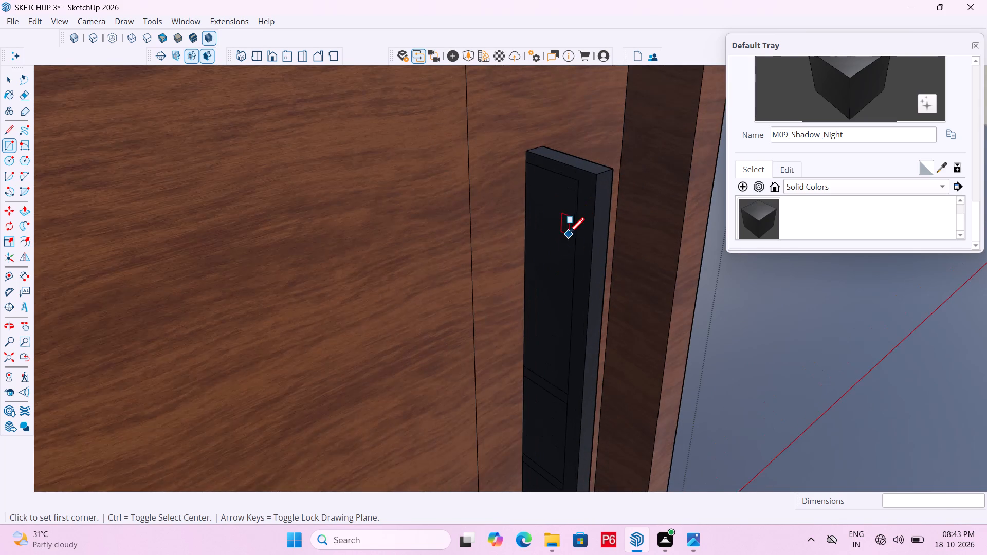
{"action": "left_click", "coordinate": [572, 289]}
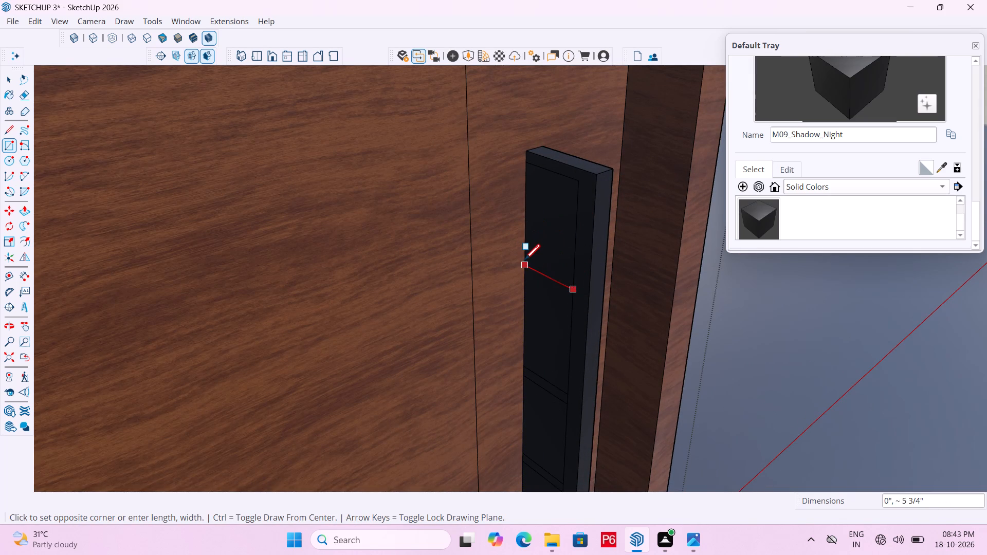
{"action": "left_click", "coordinate": [523, 252]}
Push the four areas between the crosswise bands 1 13/16" through the handle, leaving the outer bar with five door-side brackets.
{"action": "scroll", "coordinate": [546, 244], "scroll_direction": "down", "scroll_amount": 5}
{"action": "key", "text": "space"}
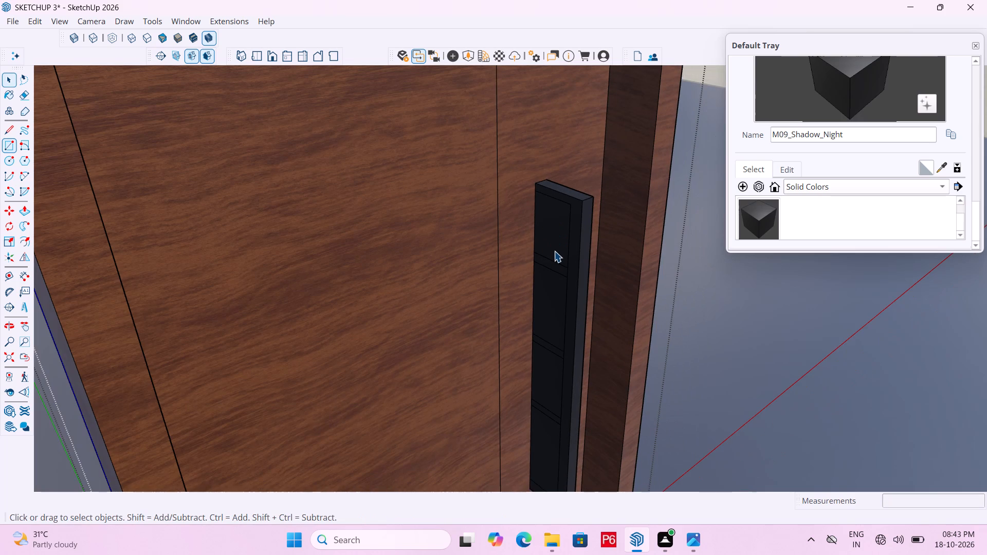
{"action": "key", "text": "p"}
{"action": "left_click", "coordinate": [542, 236]}
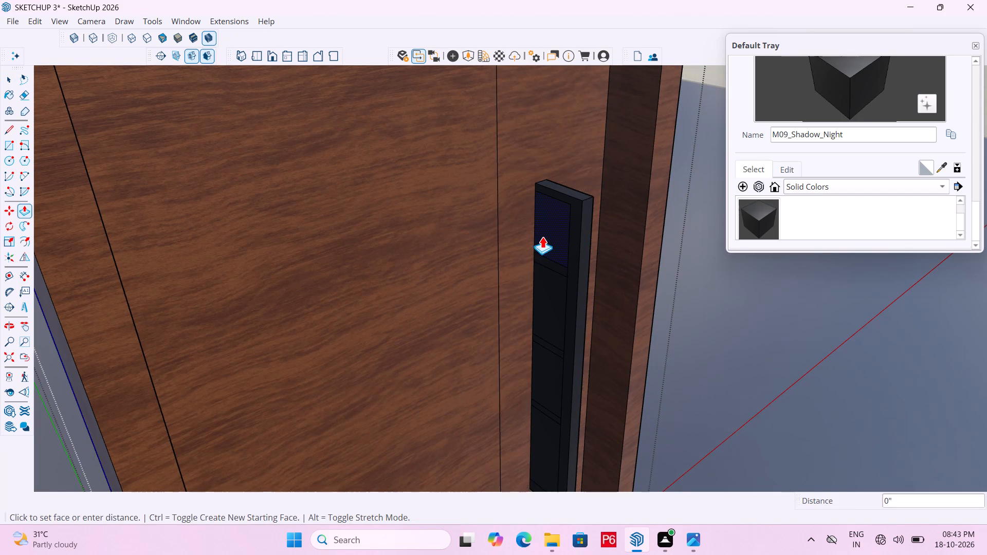
{"action": "middle_click_drag", "start_coordinate": [602, 237], "coordinate": [241, 233]}
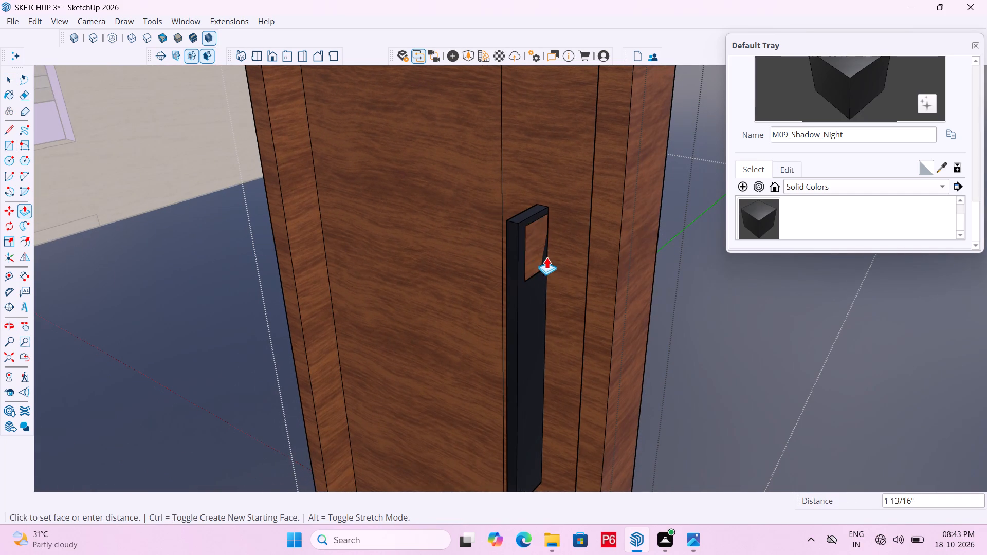
{"action": "left_click", "coordinate": [536, 276]}
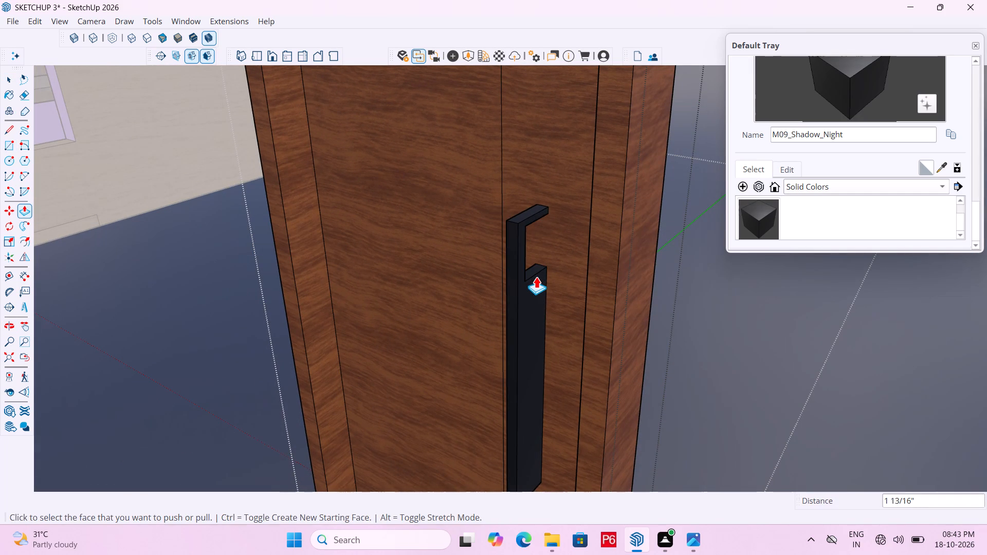
{"action": "middle_click_drag", "start_coordinate": [497, 277], "coordinate": [834, 283]}
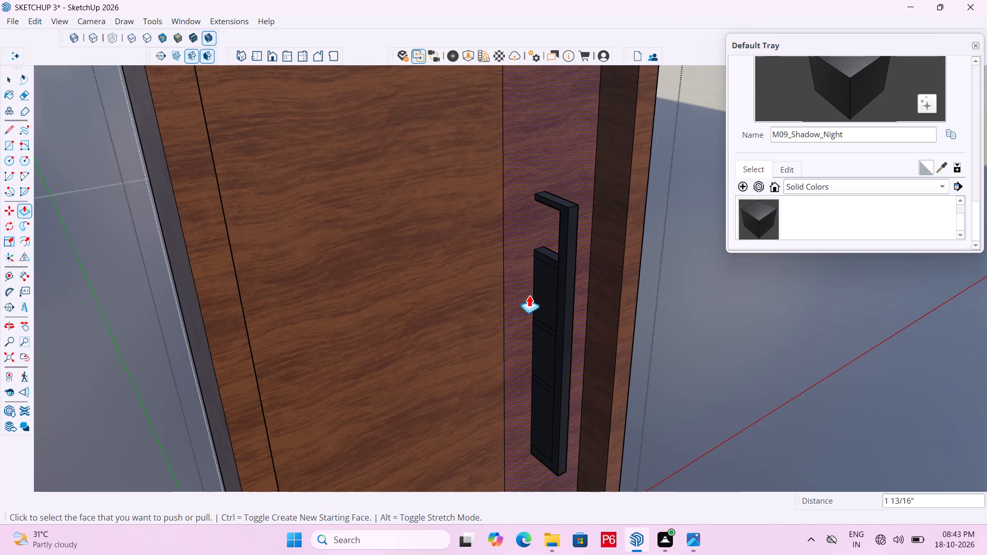
{"action": "double_click", "coordinate": [543, 290]}
{"action": "double_click", "coordinate": [547, 346]}
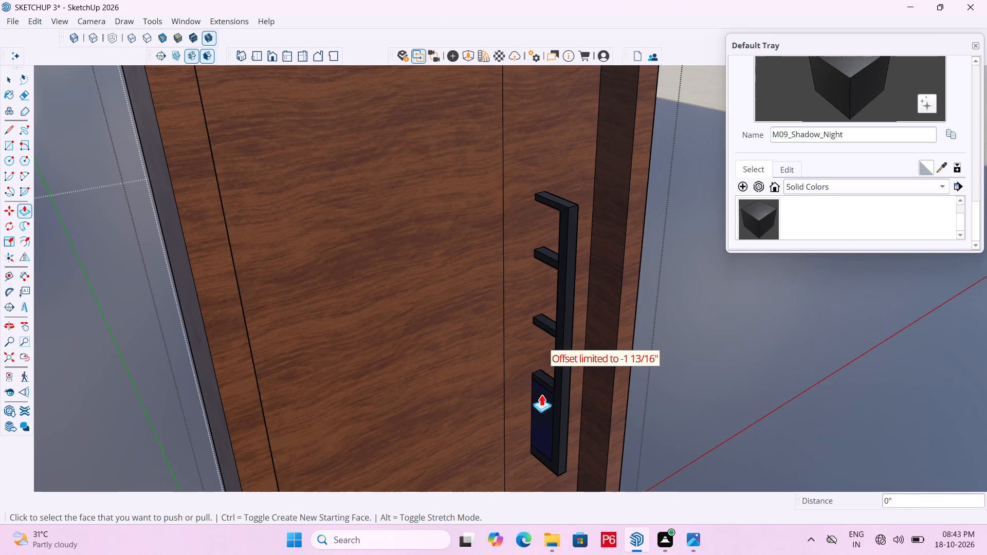
{"action": "double_click", "coordinate": [538, 400]}
Save the model with the cut-out handle.
{"action": "scroll", "coordinate": [485, 230], "scroll_direction": "down", "scroll_amount": 4}
{"action": "key", "text": "ctrl+s"}
{"action": "key", "text": "ctrl+s"}
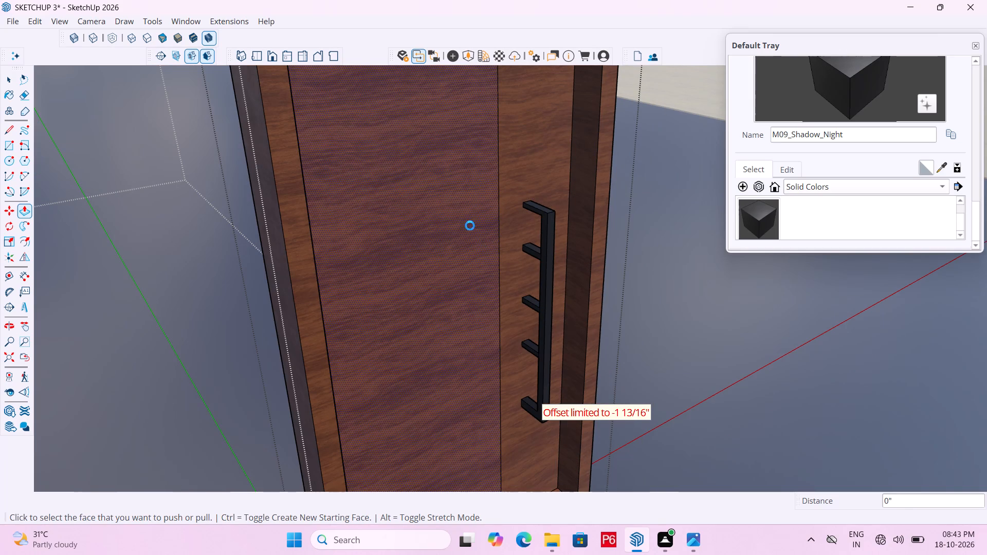
{"action": "key", "text": "ctrl+s"}
{"action": "key", "text": "space"}
Draw a circle of about 1 11/16" radius on the door's narrow panel, between the handle and the frame at about the handle's mid-height.
{"action": "scroll", "coordinate": [564, 271], "scroll_direction": "down", "scroll_amount": 2}
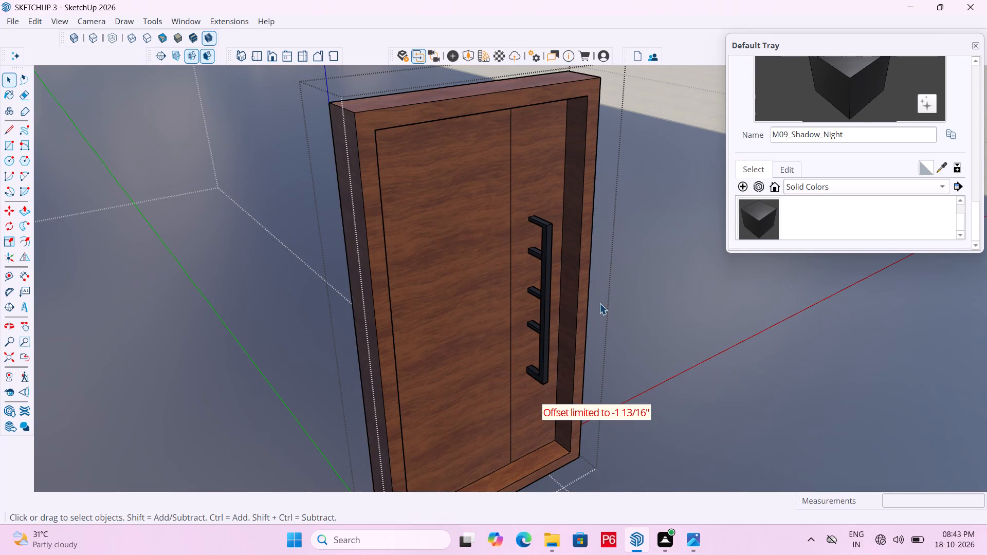
{"action": "scroll", "coordinate": [596, 303], "scroll_direction": "down", "scroll_amount": 2}
{"action": "key", "text": "space"}
{"action": "middle_click_drag", "start_coordinate": [555, 300], "coordinate": [480, 274]}
{"action": "scroll", "coordinate": [564, 295], "scroll_direction": "up", "scroll_amount": 4}
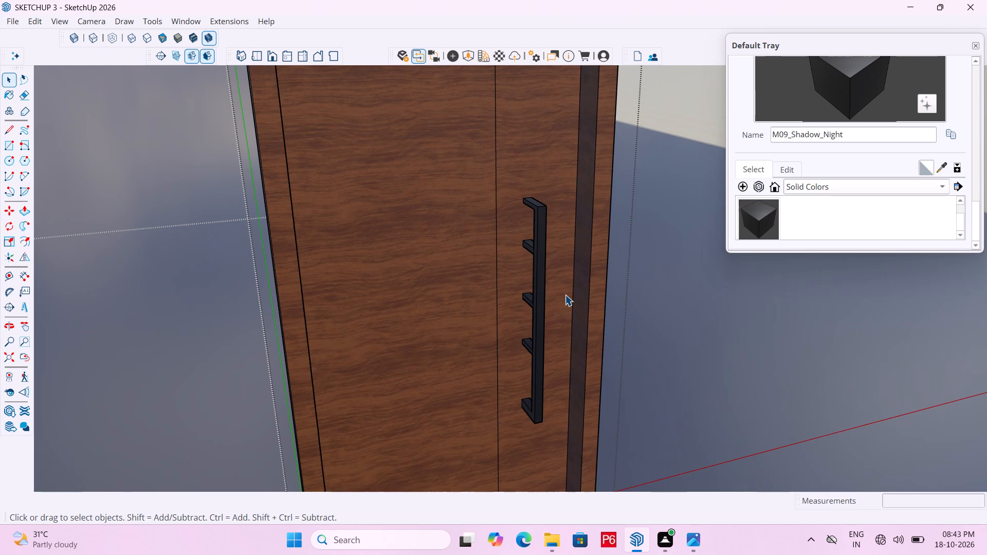
{"action": "middle_click_drag", "start_coordinate": [560, 289], "coordinate": [380, 247]}
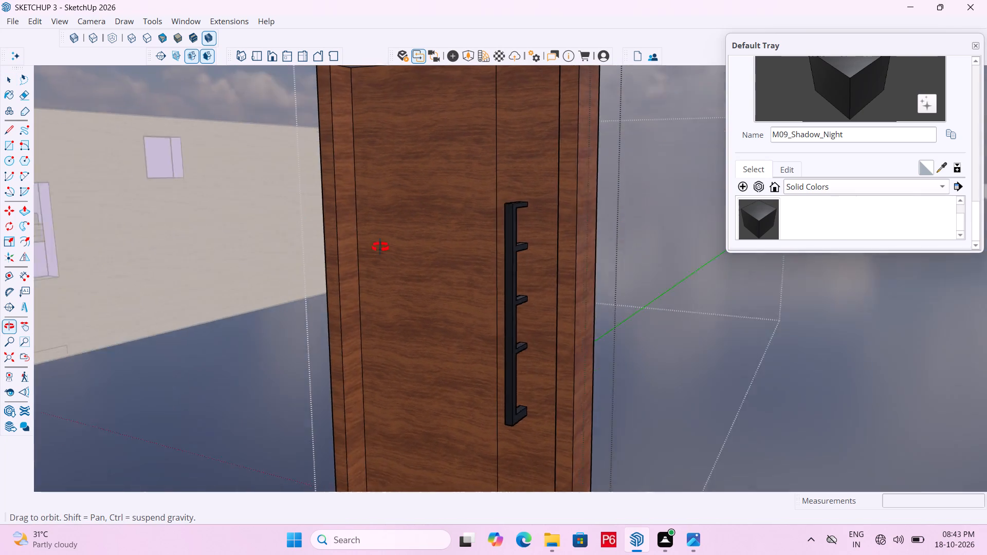
{"action": "middle_click_drag", "start_coordinate": [380, 247], "coordinate": [483, 269]}
{"action": "key", "text": "c"}
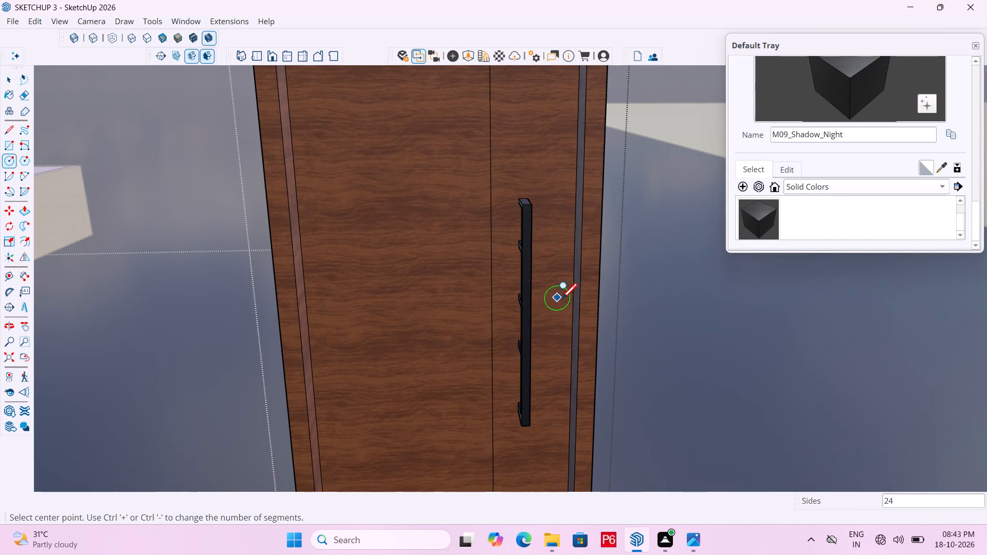
{"action": "scroll", "coordinate": [568, 303], "scroll_direction": "up", "scroll_amount": 5}
{"action": "middle_click_drag", "start_coordinate": [538, 289], "coordinate": [453, 285]}
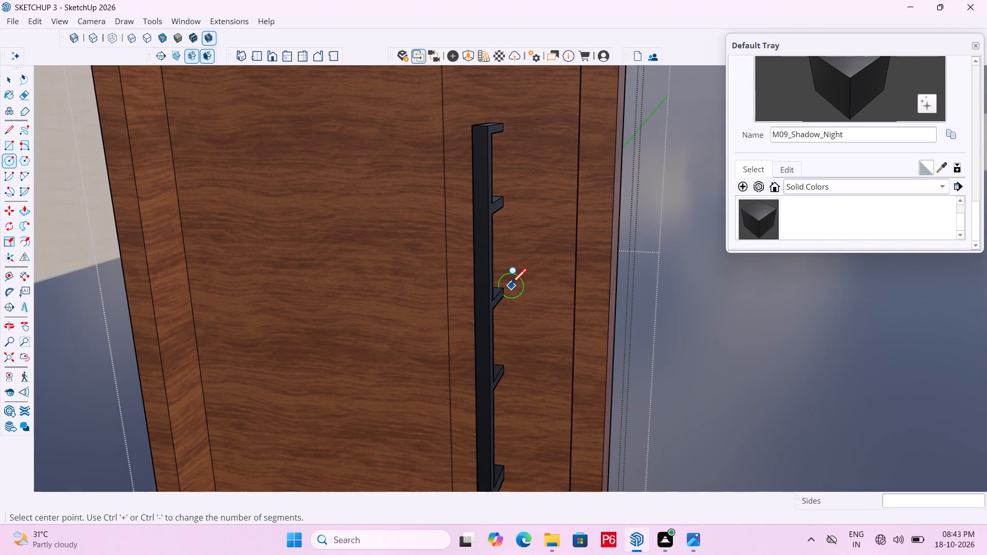
{"action": "left_click", "coordinate": [537, 281]}
{"action": "left_click", "coordinate": [538, 293]}
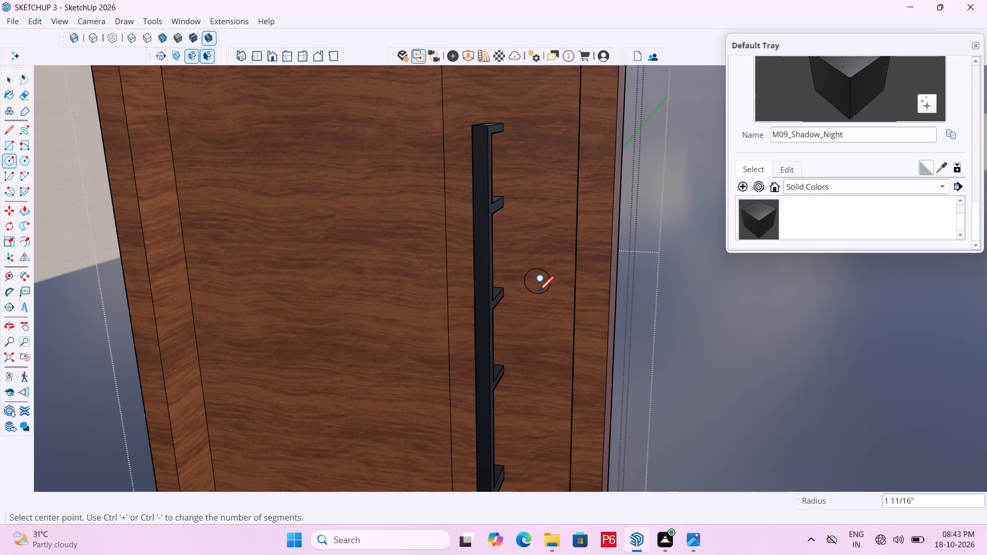
Make the circle's face and edge beside the handle into a group.
{"action": "scroll", "coordinate": [470, 248], "scroll_direction": "down", "scroll_amount": 13}
{"action": "scroll", "coordinate": [475, 261], "scroll_direction": "up", "scroll_amount": 5}
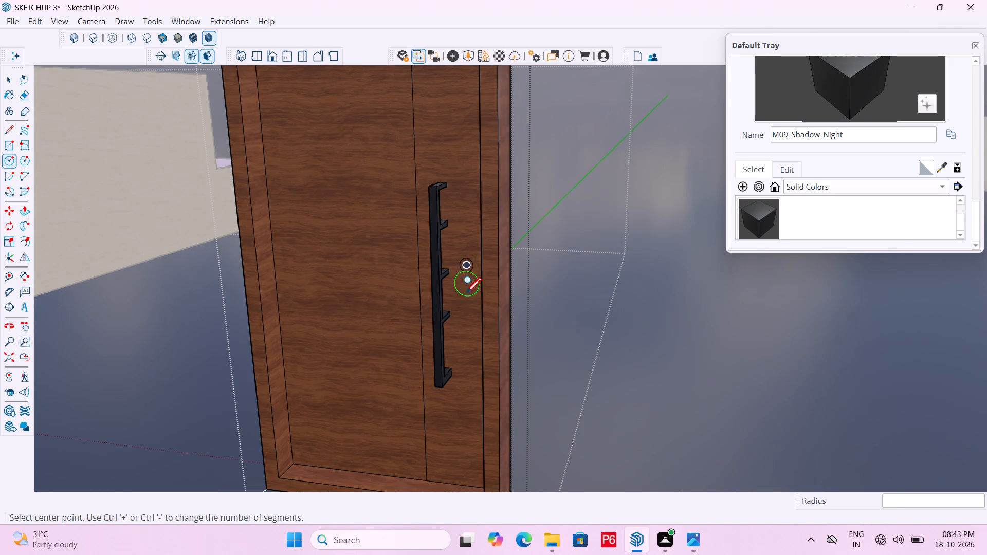
{"action": "key", "text": "Escape"}
{"action": "scroll", "coordinate": [457, 266], "scroll_direction": "up", "scroll_amount": 6}
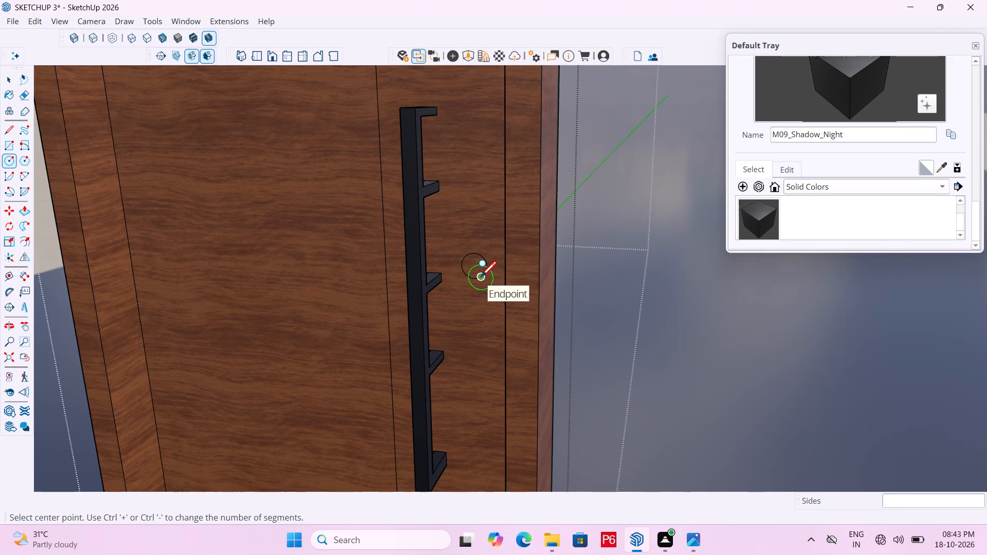
{"action": "key", "text": "space"}
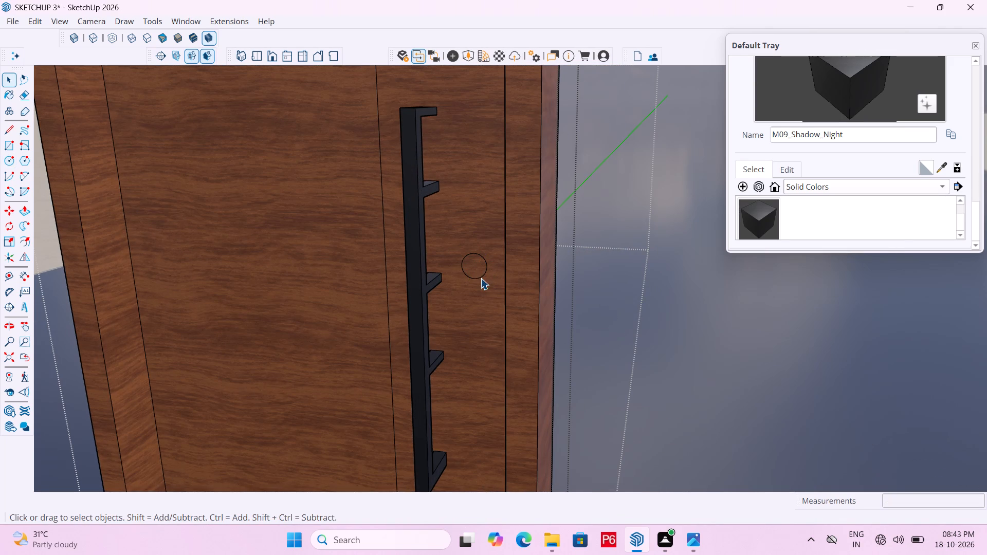
{"action": "left_click", "coordinate": [476, 268]}
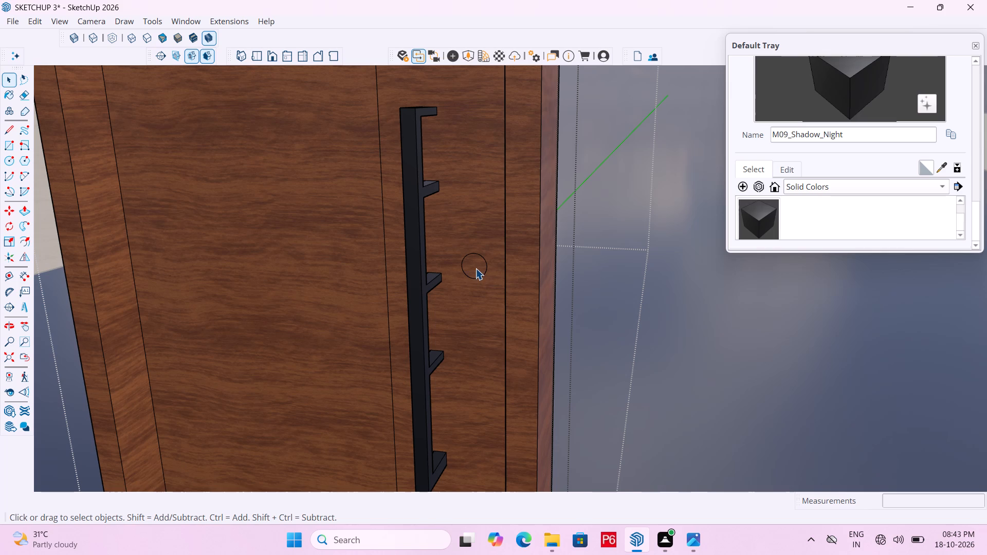
{"action": "triple_click", "coordinate": [476, 267]}
{"action": "left_click", "coordinate": [476, 267]}
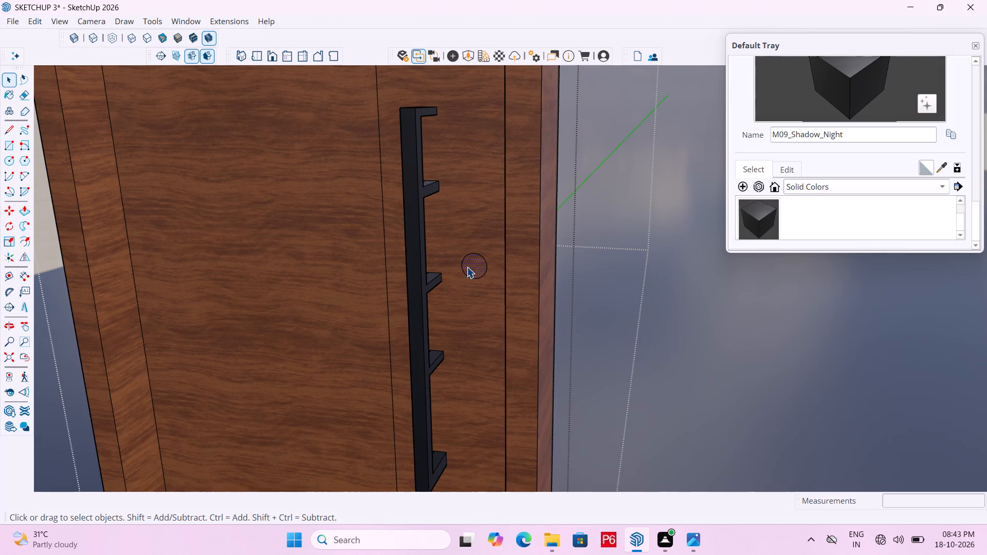
{"action": "left_click", "coordinate": [469, 267]}
{"action": "double_click", "coordinate": [469, 267]}
{"action": "left_click", "coordinate": [701, 288]}
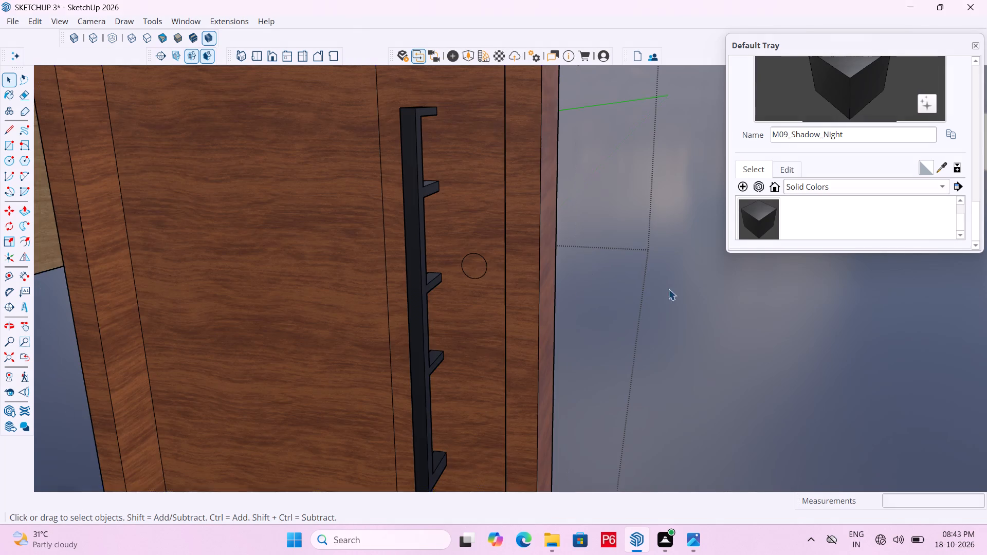
{"action": "double_click", "coordinate": [472, 268]}
{"action": "left_click", "coordinate": [475, 267]}
{"action": "double_click", "coordinate": [475, 267]}
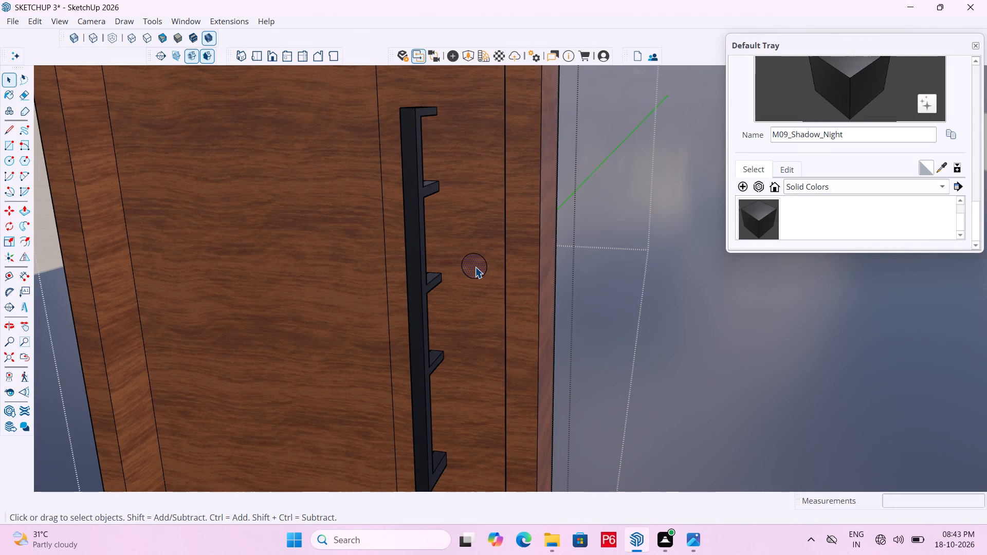
{"action": "right_click", "coordinate": [475, 267]}
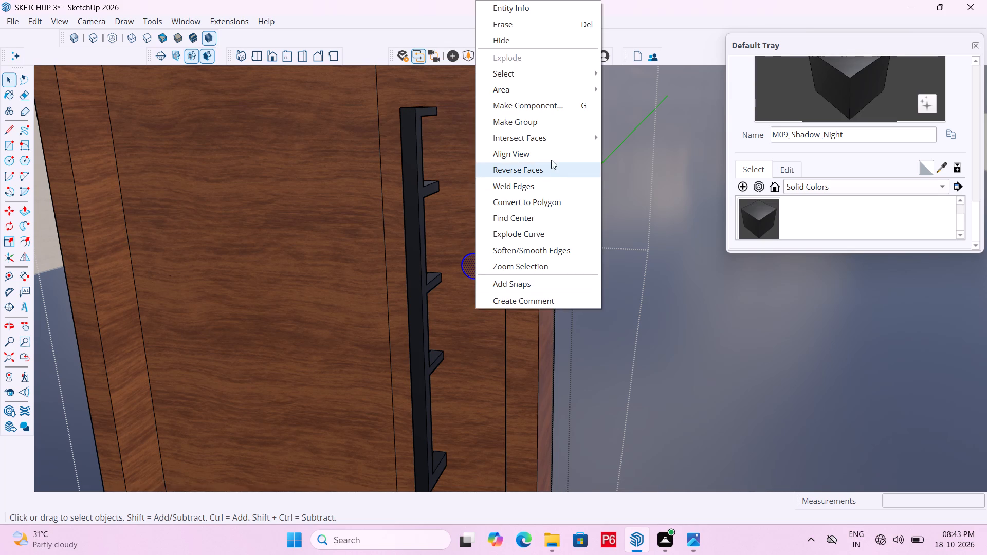
{"action": "left_click", "coordinate": [562, 125]}
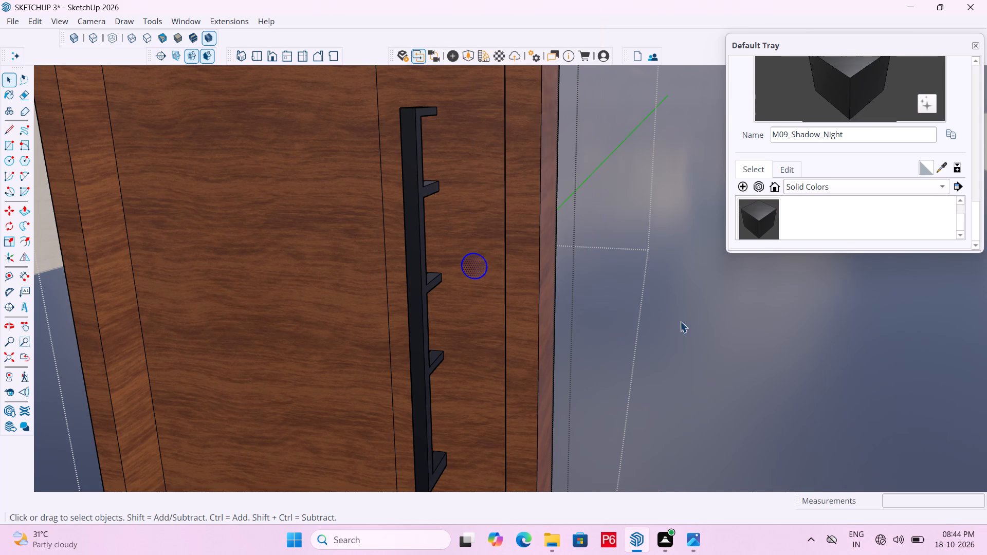
Open the circle's group beside the handle for editing and select its face.
{"action": "left_click", "coordinate": [666, 321]}
{"action": "double_click", "coordinate": [472, 267]}
{"action": "double_click", "coordinate": [469, 265]}
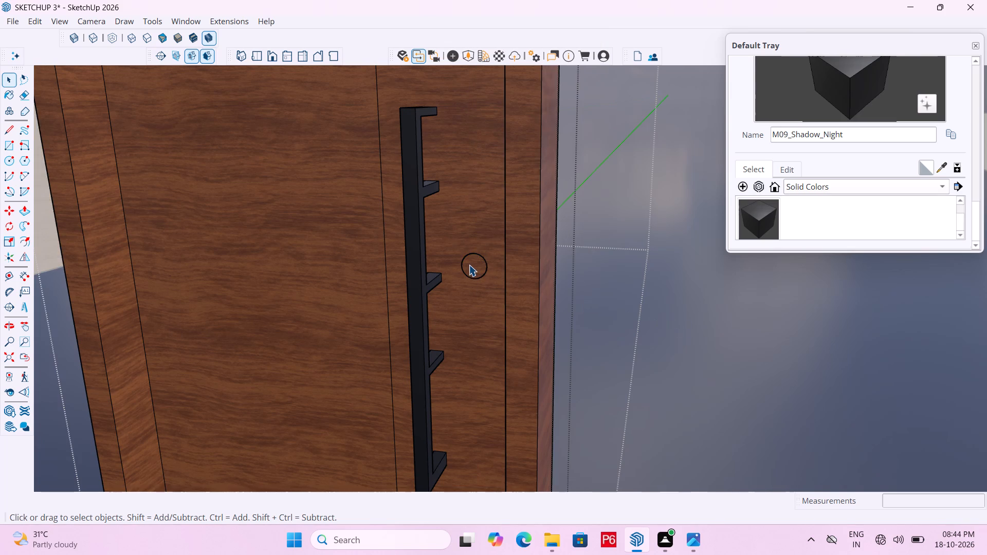
{"action": "left_click", "coordinate": [469, 264]}
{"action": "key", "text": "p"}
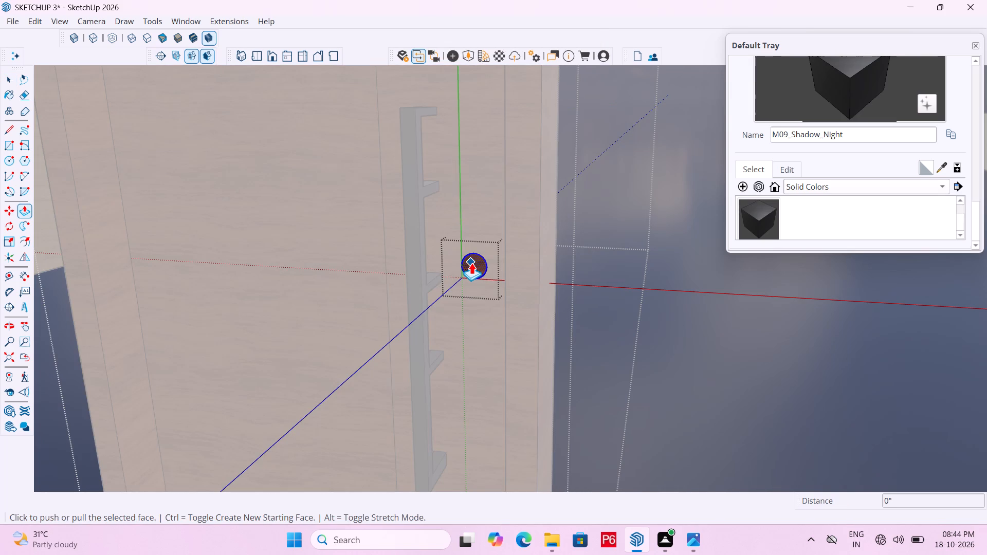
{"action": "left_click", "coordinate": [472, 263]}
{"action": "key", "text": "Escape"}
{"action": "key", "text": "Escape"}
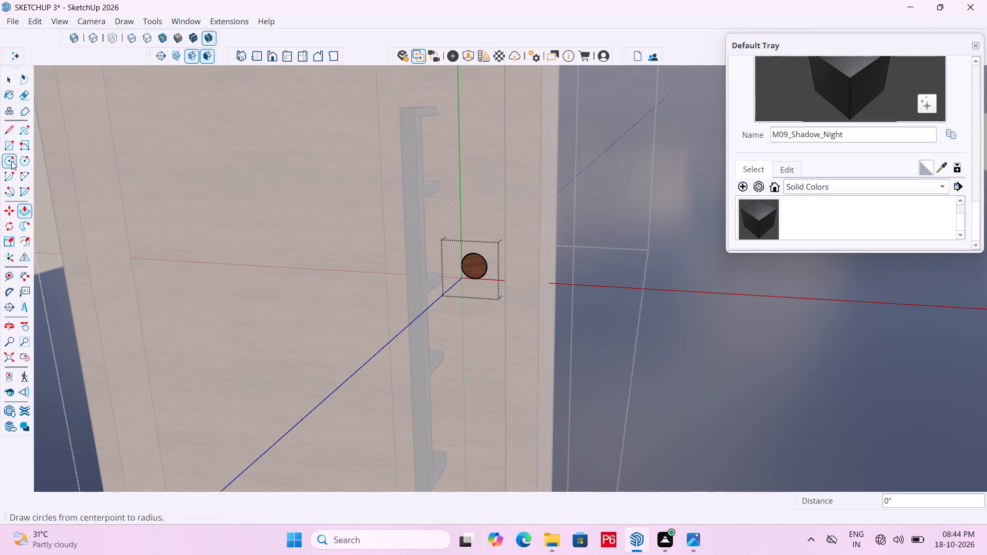
Paint the circle's face inside its group with the solid colour M09_Shadow_Night.
{"action": "left_click", "coordinate": [8, 97]}
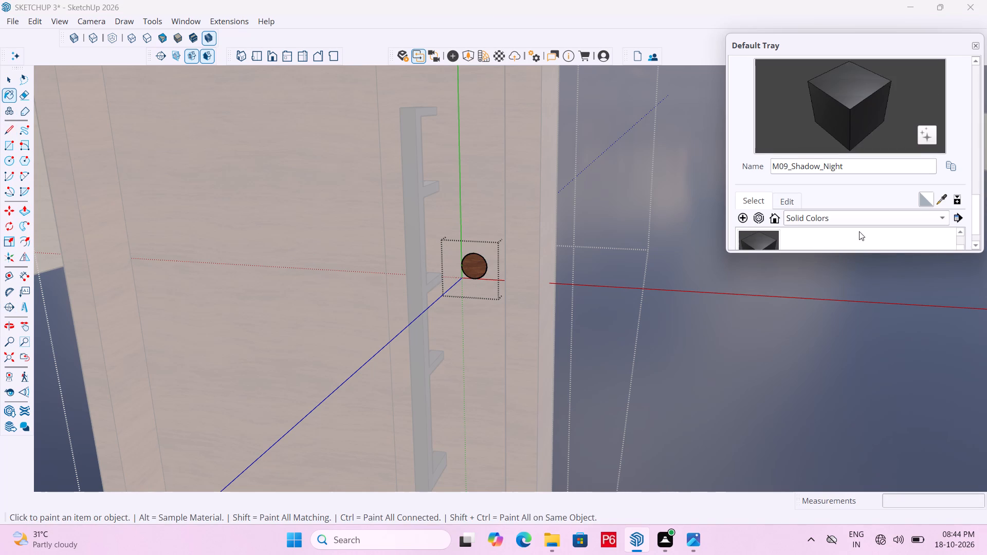
{"action": "scroll", "coordinate": [859, 230], "scroll_direction": "down", "scroll_amount": 4}
{"action": "left_click", "coordinate": [840, 194]}
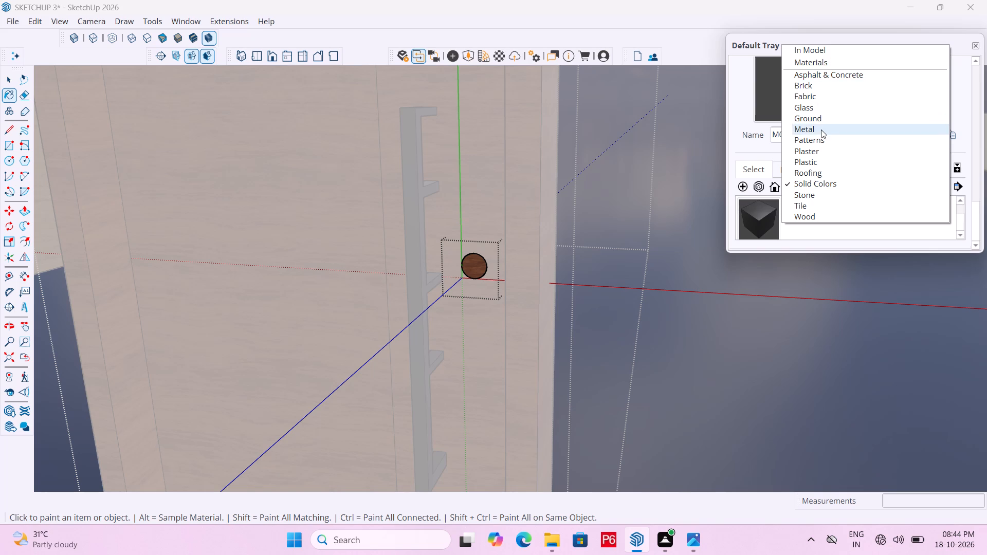
{"action": "left_click", "coordinate": [821, 129]}
{"action": "left_click", "coordinate": [765, 219]}
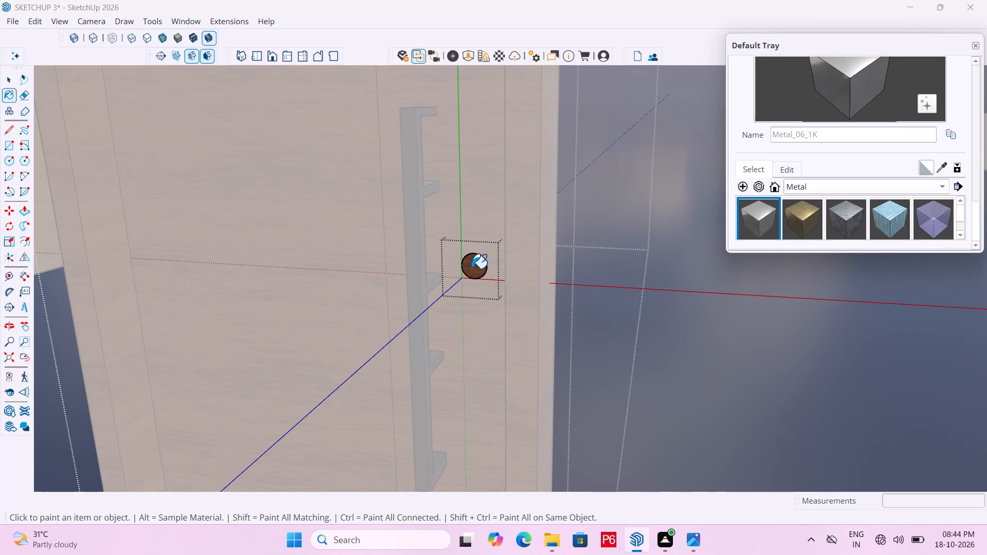
{"action": "scroll", "coordinate": [854, 195], "scroll_direction": "down", "scroll_amount": 4}
{"action": "scroll", "coordinate": [903, 214], "scroll_direction": "down", "scroll_amount": 4}
{"action": "left_click", "coordinate": [843, 188]}
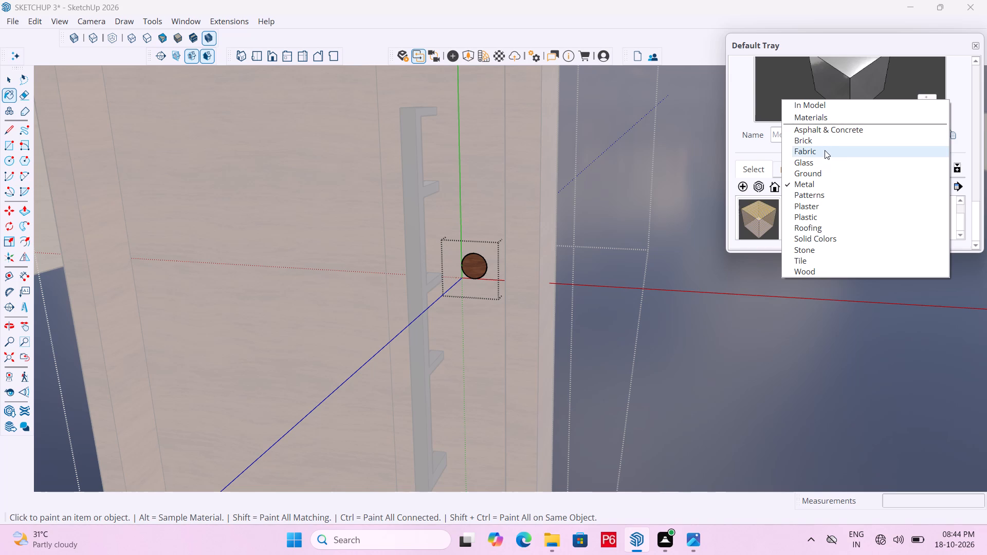
{"action": "left_click", "coordinate": [834, 238]}
{"action": "scroll", "coordinate": [844, 208], "scroll_direction": "down", "scroll_amount": 6}
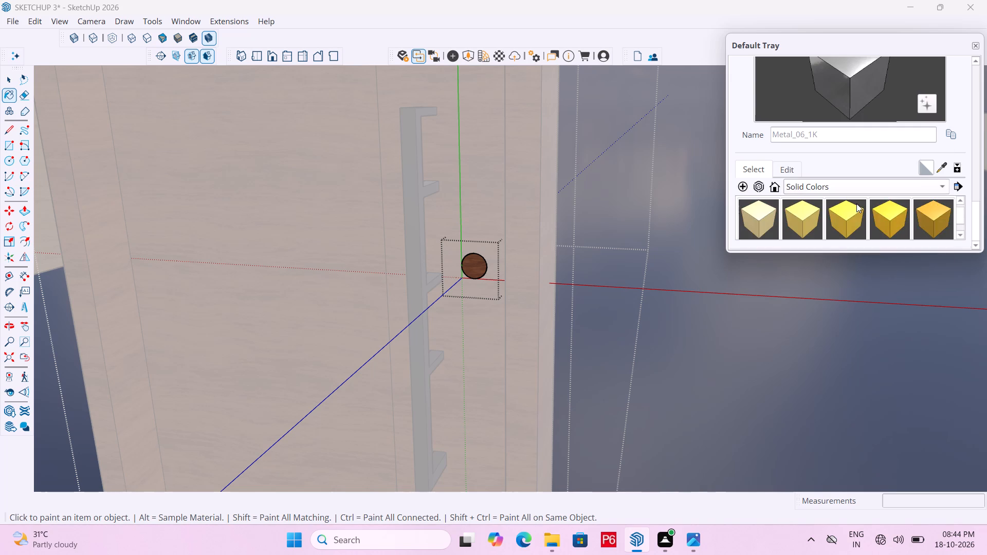
{"action": "scroll", "coordinate": [872, 218], "scroll_direction": "down", "scroll_amount": 19}
{"action": "left_click", "coordinate": [766, 221]}
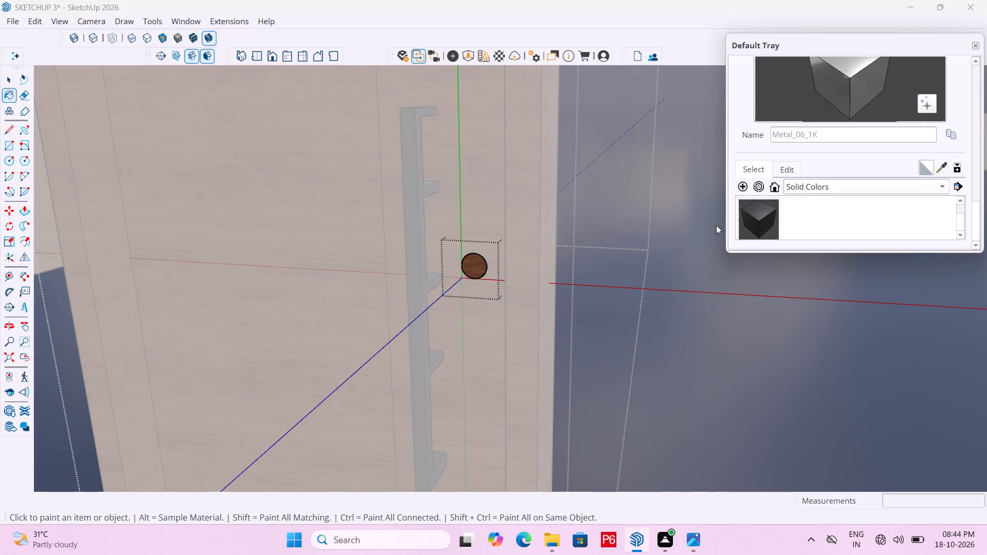
{"action": "left_click", "coordinate": [468, 269]}
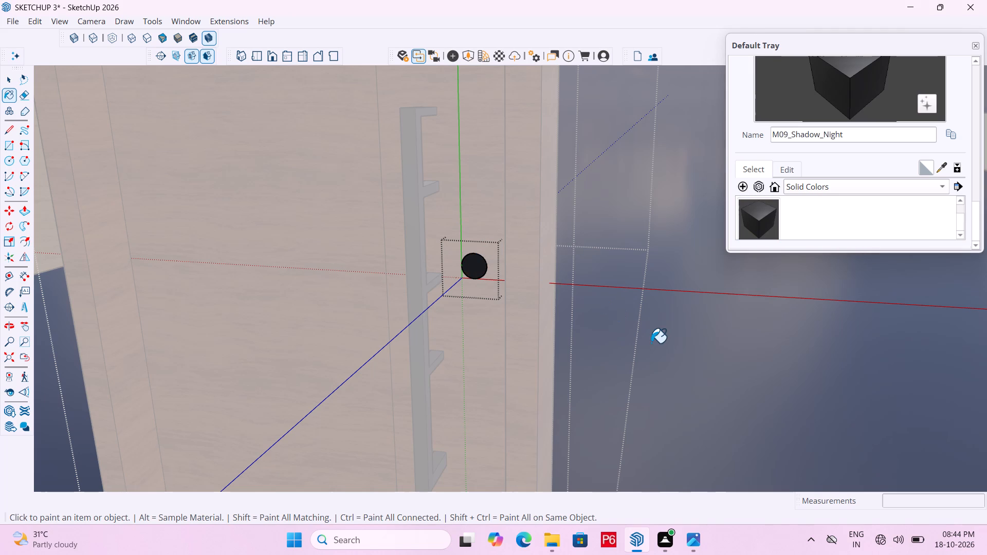
Push/Pull the dark circle about 7/8" outward from the door and close its group.
{"action": "key", "text": "space"}
{"action": "type", "text": "P"}
{"action": "left_click", "coordinate": [471, 257]}
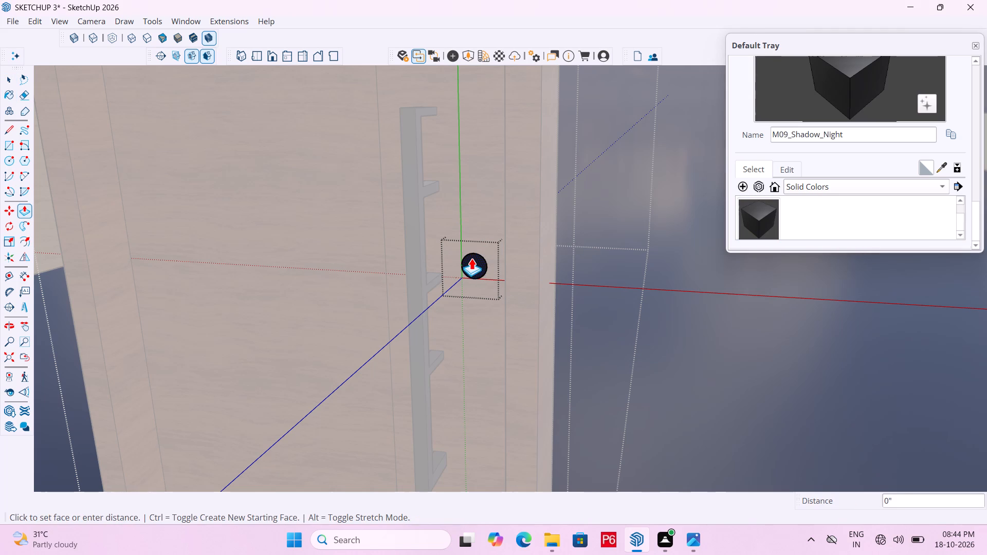
{"action": "middle_click_drag", "start_coordinate": [485, 276], "coordinate": [430, 293]}
{"action": "scroll", "coordinate": [498, 292], "scroll_direction": "up", "scroll_amount": 9}
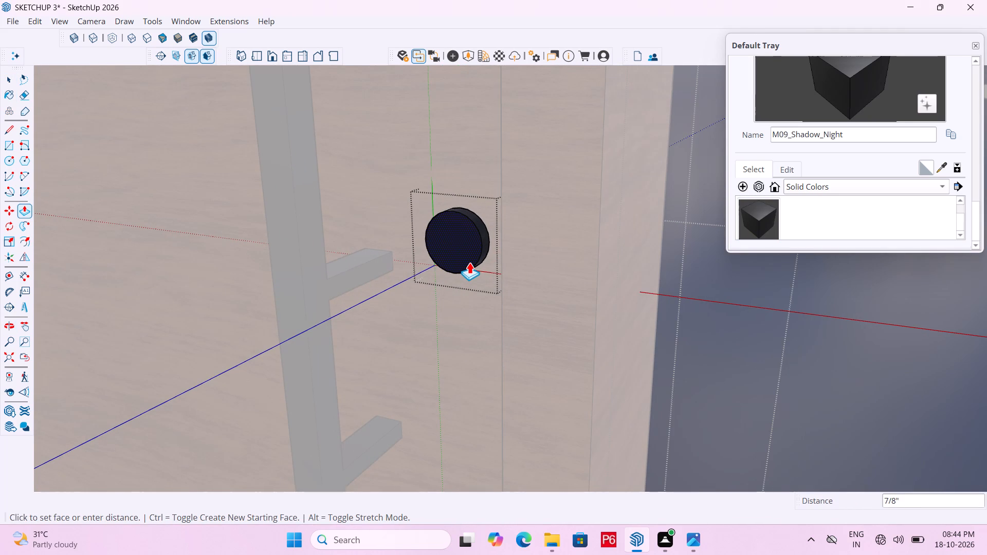
{"action": "left_click", "coordinate": [469, 262]}
{"action": "scroll", "coordinate": [474, 234], "scroll_direction": "down", "scroll_amount": 6}
{"action": "key", "text": "space"}
{"action": "double_click", "coordinate": [661, 282]}
Save the model with the raised round fitting.
{"action": "key", "text": "ctrl+s"}
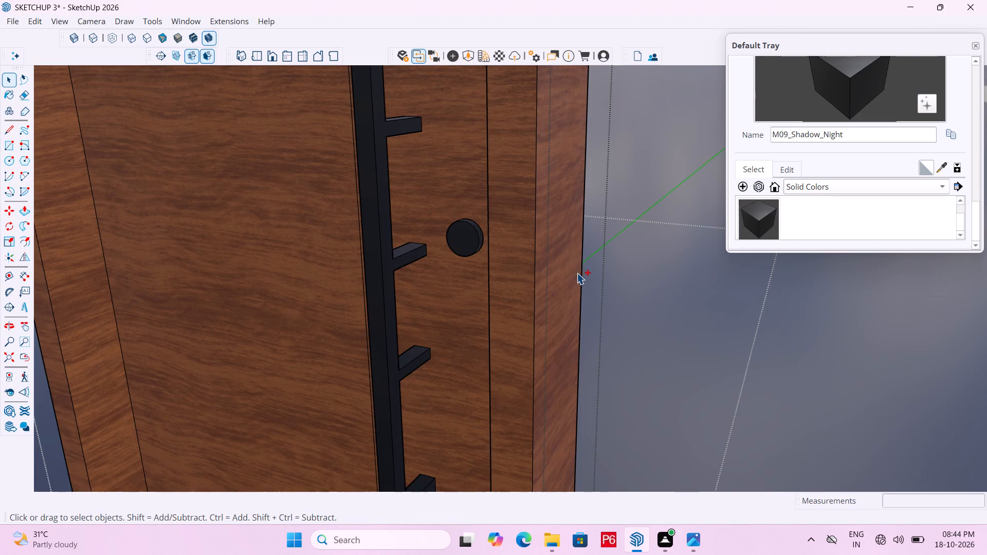
{"action": "key", "text": "ctrl+s"}
{"action": "key", "text": "ctrl+s"}
{"action": "key", "text": "ctrl+s"}
{"action": "key", "text": "ctrl+s"}
Draw a vertical line about 6' 2 1/4" long on the door's wide panel, near the frame side opposite the handle.
{"action": "scroll", "coordinate": [657, 302], "scroll_direction": "down", "scroll_amount": 3}
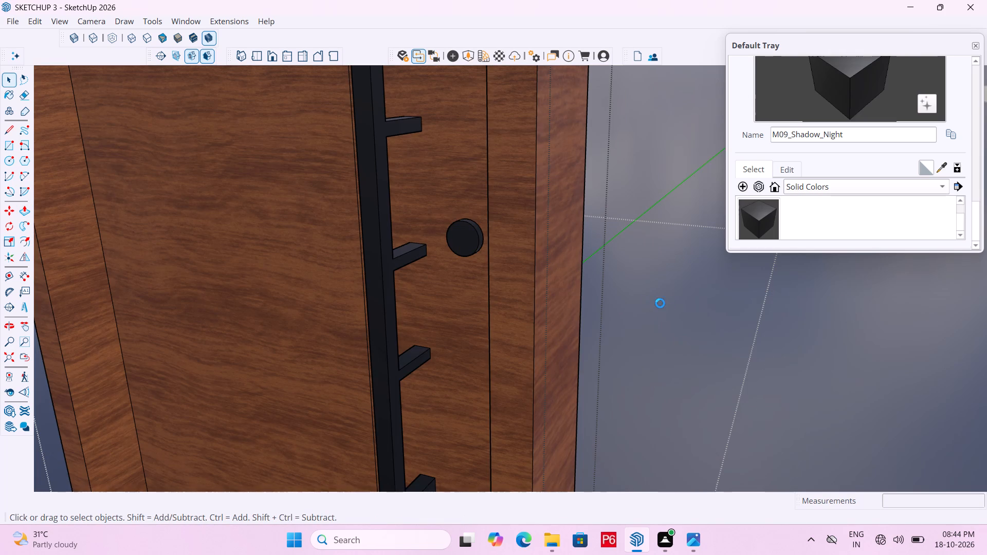
{"action": "scroll", "coordinate": [660, 303], "scroll_direction": "down", "scroll_amount": 6}
{"action": "middle_click_drag", "start_coordinate": [521, 301], "coordinate": [682, 295]}
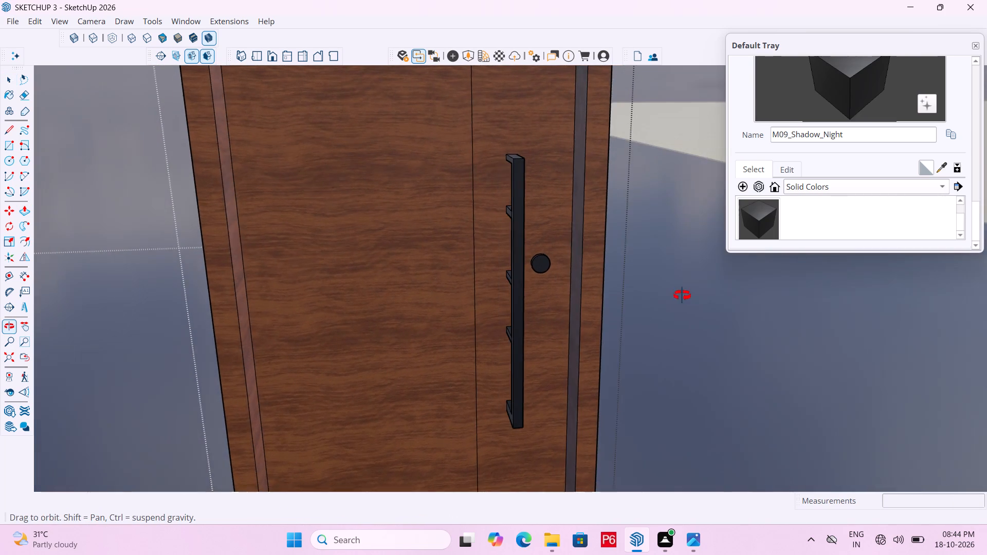
{"action": "middle_click_drag", "start_coordinate": [682, 295], "coordinate": [685, 295]}
{"action": "scroll", "coordinate": [649, 284], "scroll_direction": "down", "scroll_amount": 5}
{"action": "scroll", "coordinate": [557, 238], "scroll_direction": "down", "scroll_amount": 2}
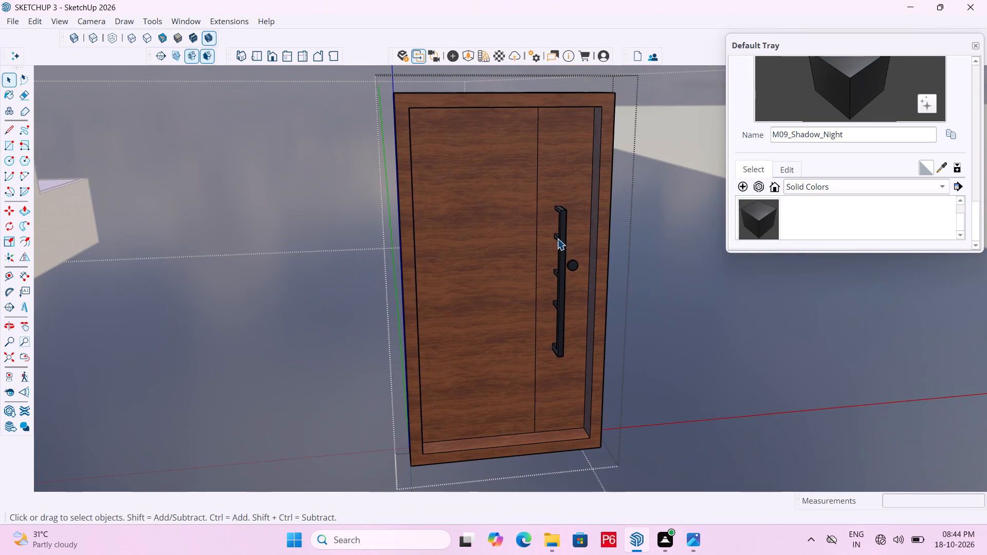
{"action": "middle_click_drag", "start_coordinate": [595, 255], "coordinate": [489, 249]}
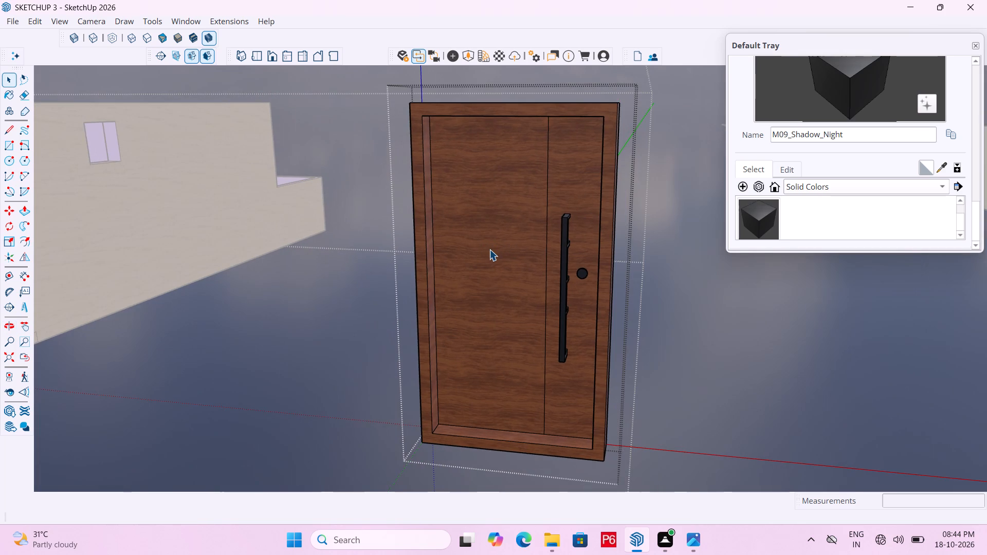
{"action": "key", "text": "l"}
{"action": "key", "text": "space"}
{"action": "left_click", "coordinate": [474, 234]}
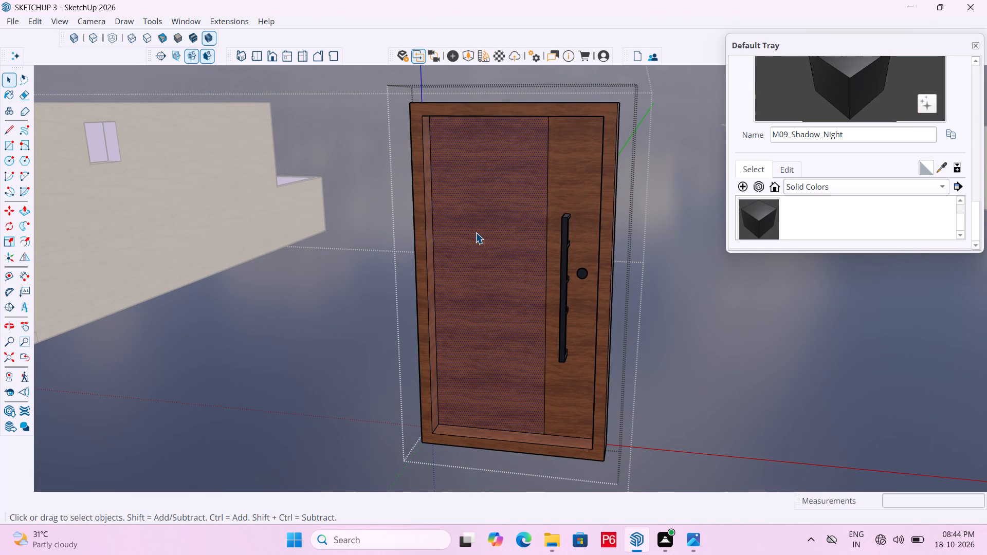
{"action": "key", "text": "l"}
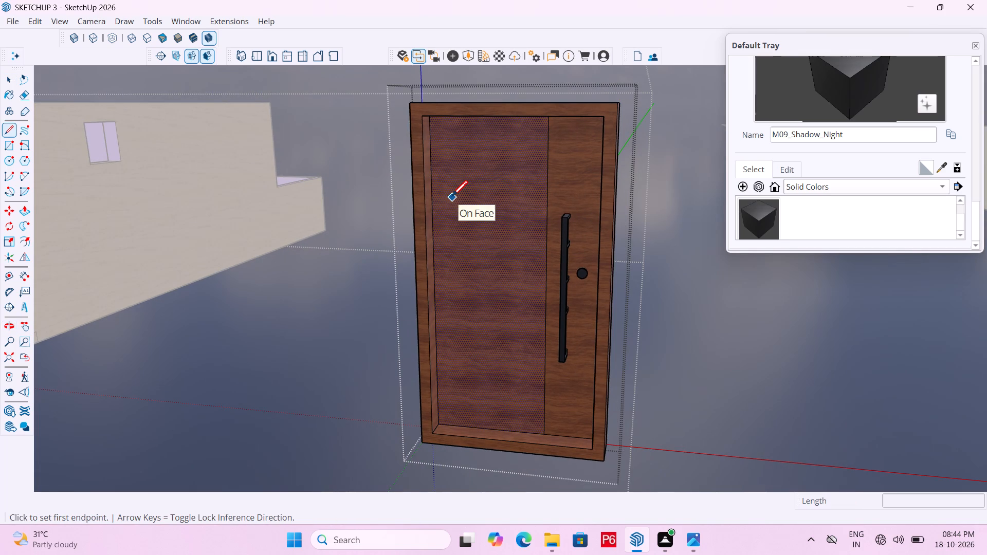
{"action": "left_click", "coordinate": [449, 179]}
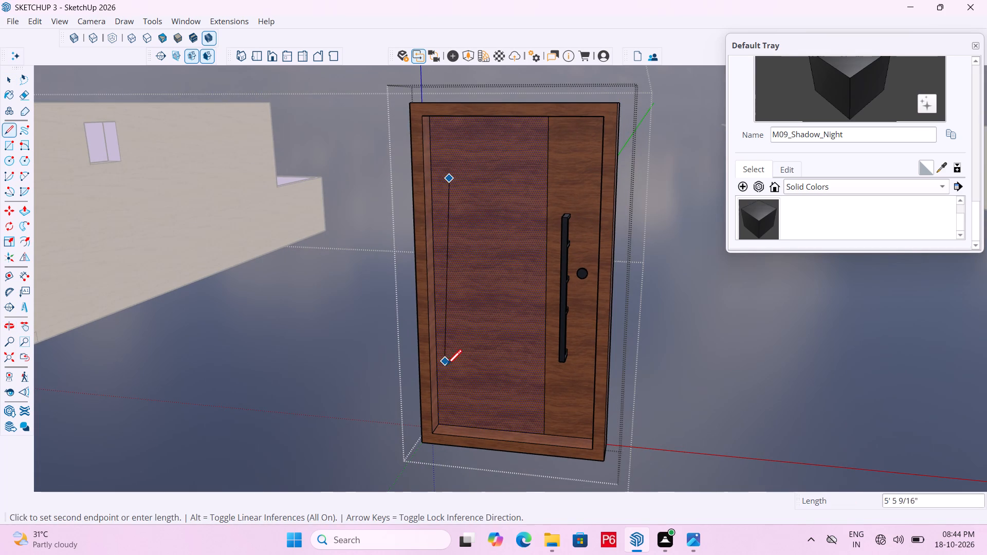
{"action": "left_click", "coordinate": [450, 379]}
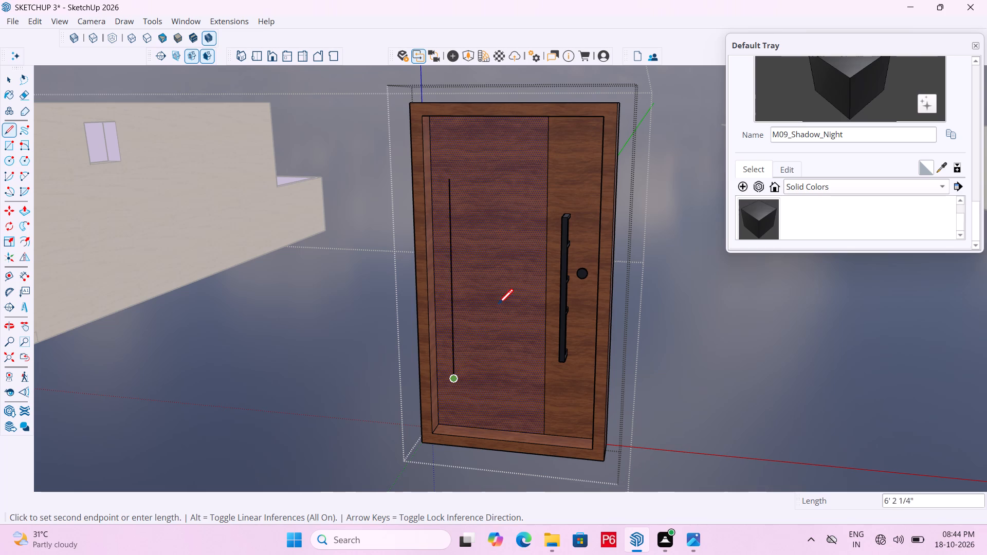
{"action": "key", "text": "space"}
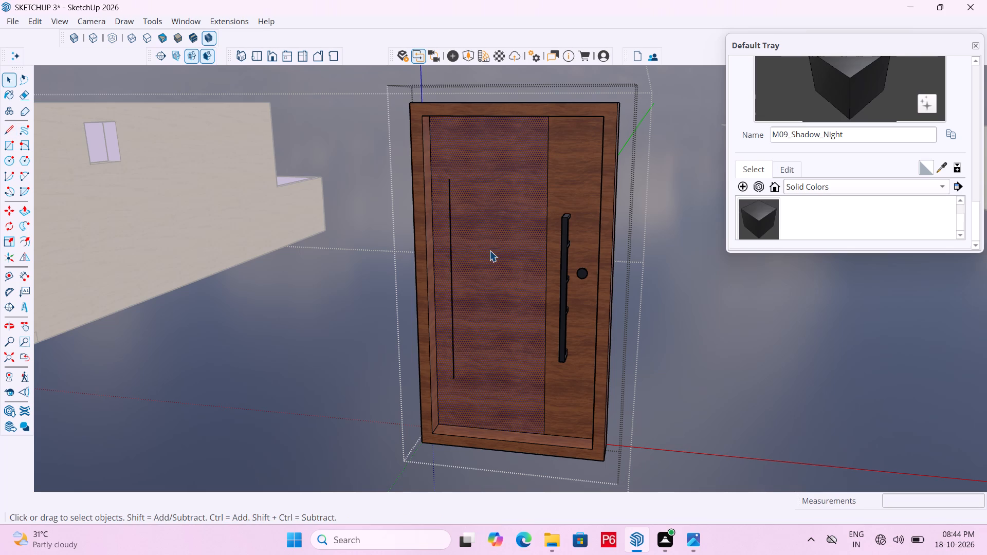
Draw an arc centred on the vertical line's upper part, sweeping from the line's upper end toward the handle and down to about its mid-height.
{"action": "left_click", "coordinate": [12, 173]}
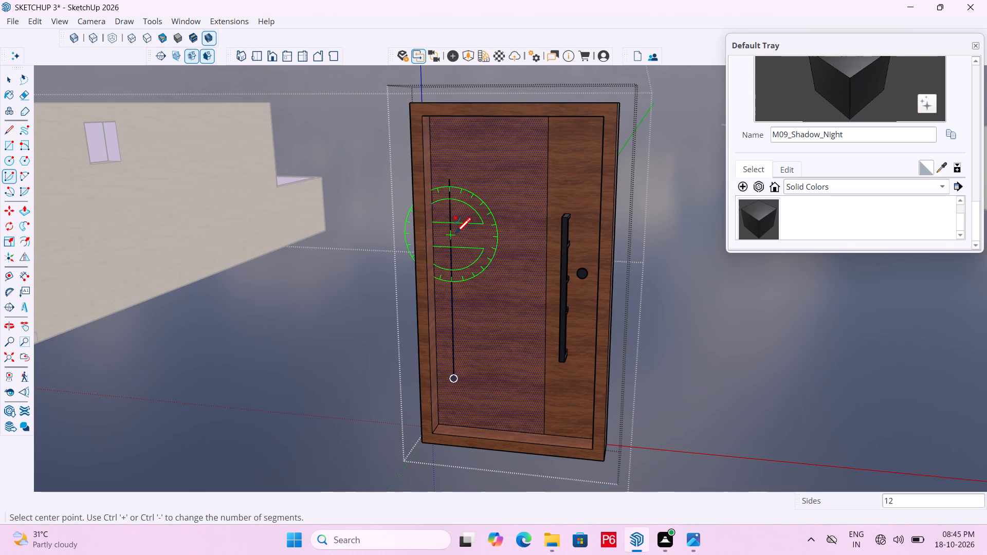
{"action": "left_click_drag", "start_coordinate": [453, 239], "coordinate": [453, 234]}
{"action": "left_click", "coordinate": [447, 182]}
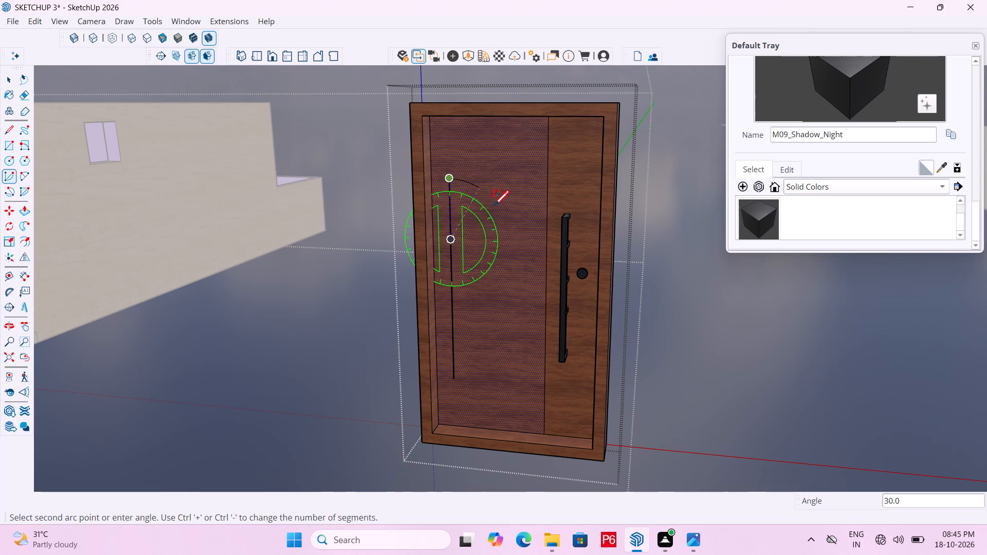
{"action": "left_click", "coordinate": [486, 286]}
{"action": "key", "text": "space"}
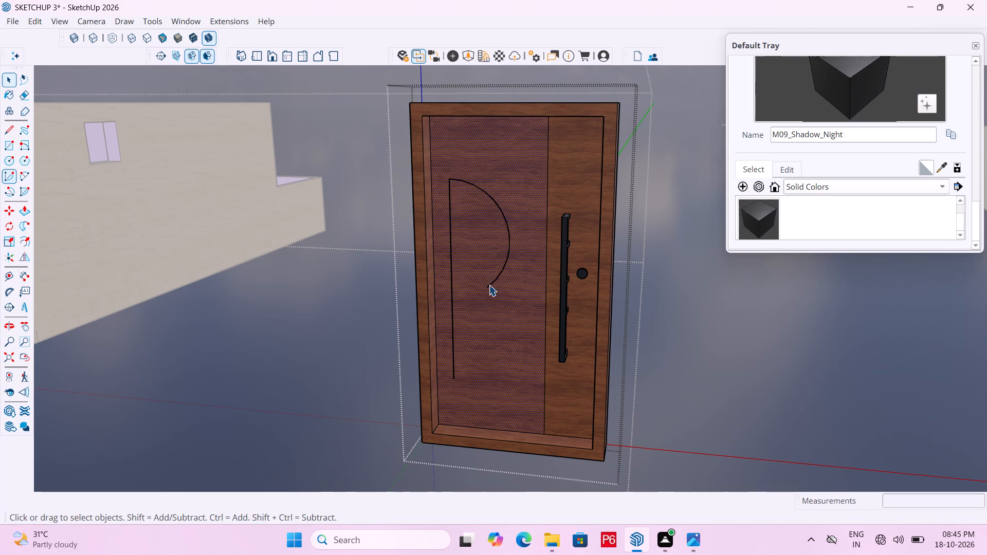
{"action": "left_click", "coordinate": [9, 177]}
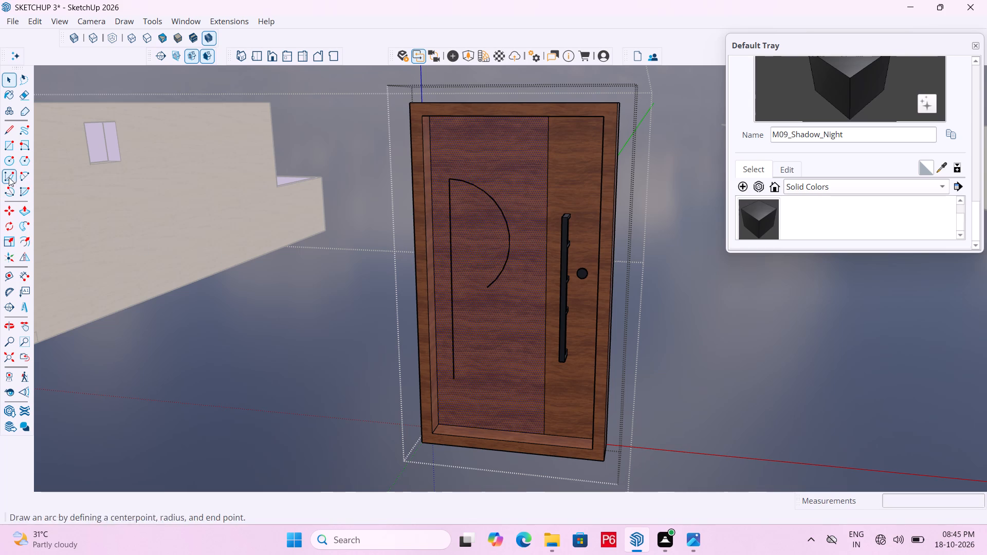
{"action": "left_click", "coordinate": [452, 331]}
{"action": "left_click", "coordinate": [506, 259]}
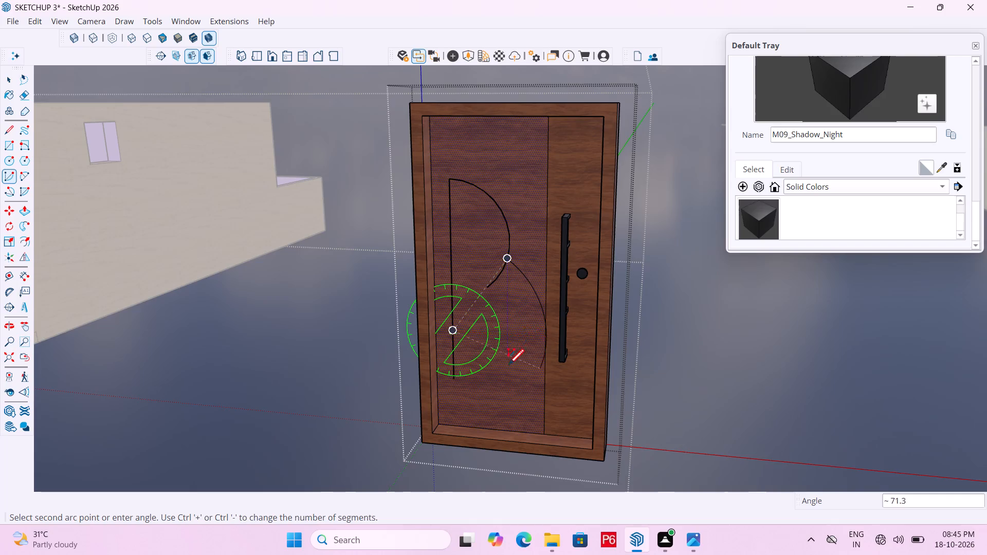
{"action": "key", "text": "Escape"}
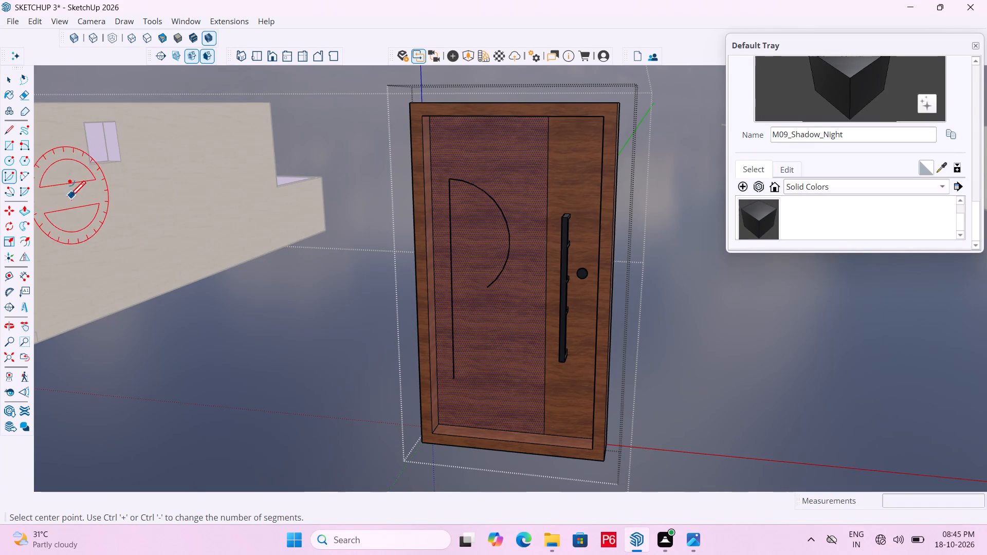
Draw a second arc of about 2' 2 11/16" radius and 142.6°, centred on the line's lower part, from the first arc to below the line.
{"action": "left_click", "coordinate": [453, 321]}
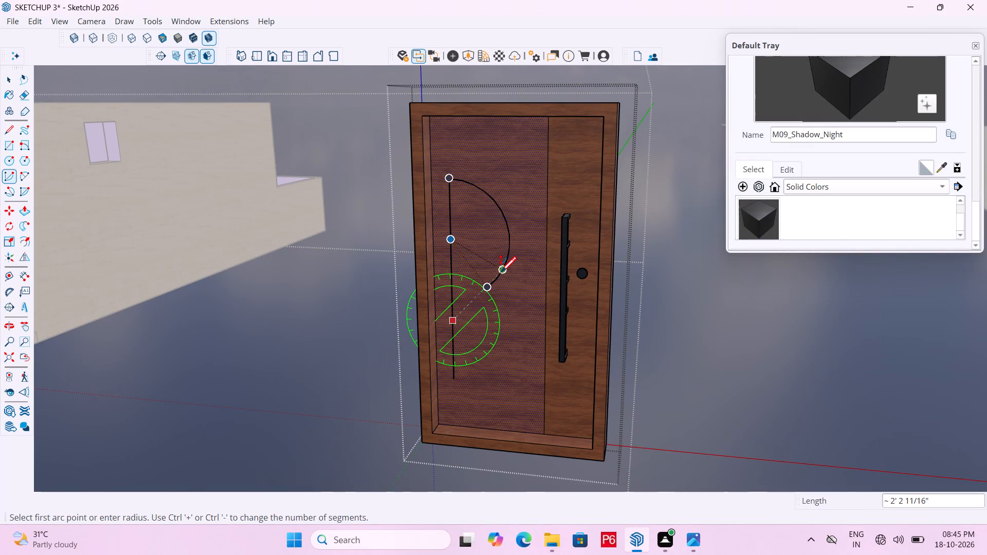
{"action": "left_click", "coordinate": [501, 274]}
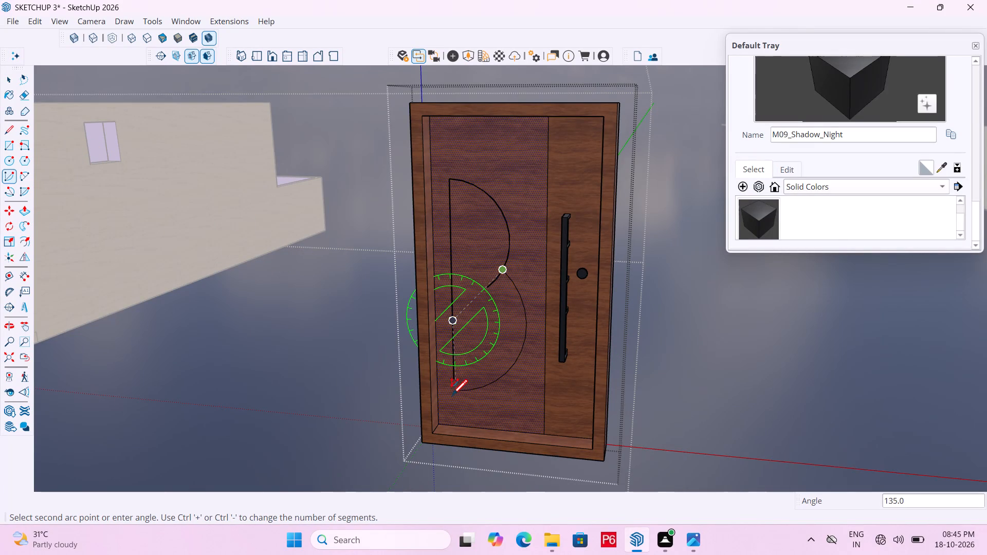
{"action": "scroll", "coordinate": [455, 374], "scroll_direction": "up", "scroll_amount": 6}
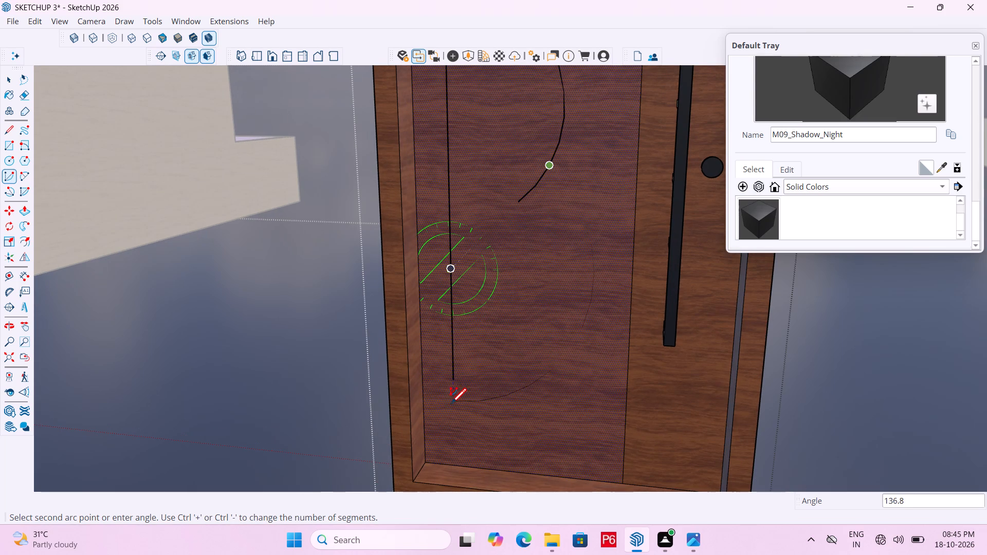
{"action": "scroll", "coordinate": [446, 385], "scroll_direction": "down", "scroll_amount": 6}
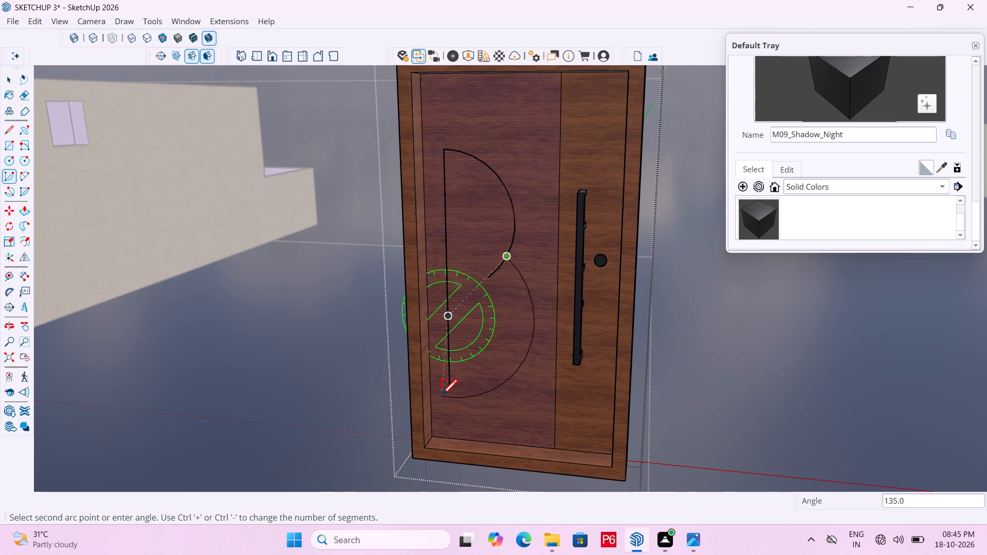
{"action": "double_click", "coordinate": [442, 397]}
{"action": "key", "text": "Escape"}
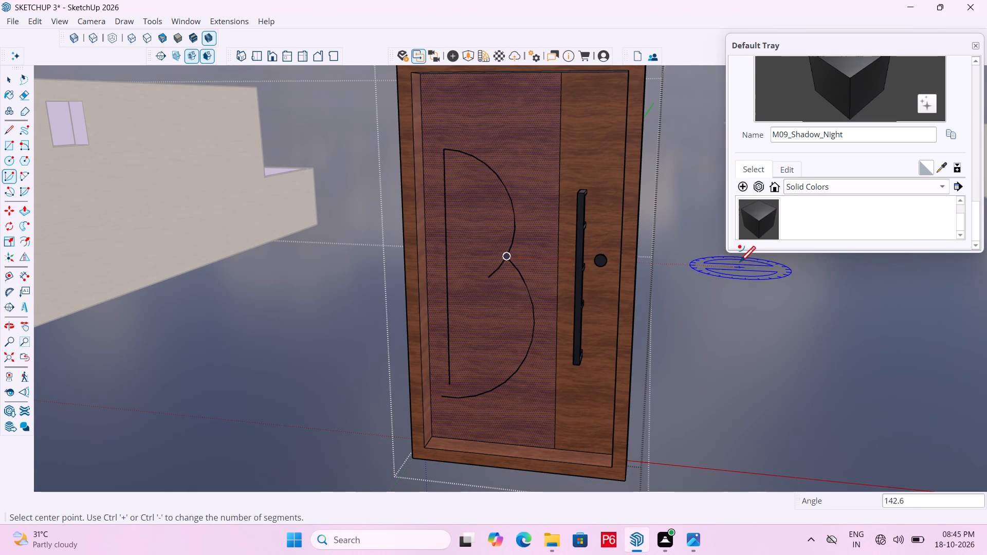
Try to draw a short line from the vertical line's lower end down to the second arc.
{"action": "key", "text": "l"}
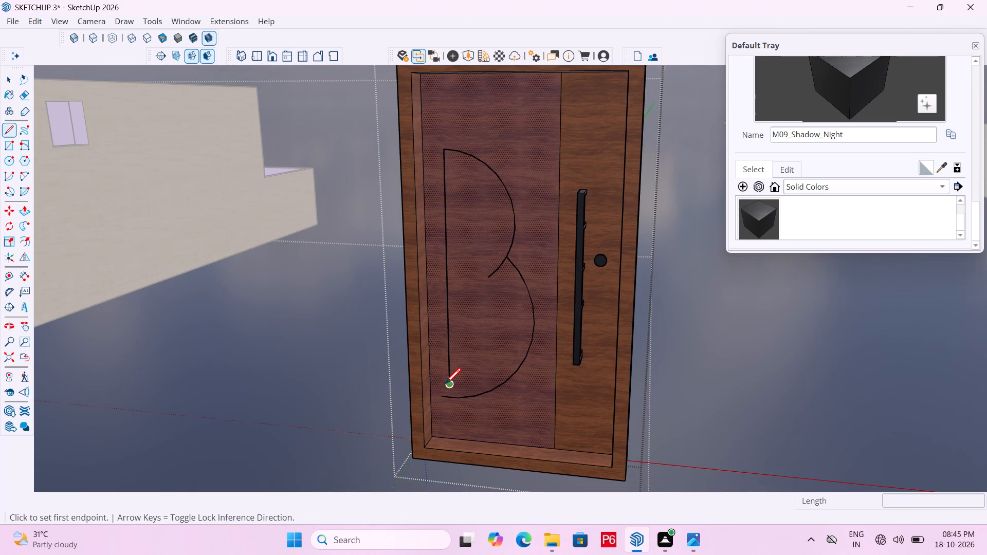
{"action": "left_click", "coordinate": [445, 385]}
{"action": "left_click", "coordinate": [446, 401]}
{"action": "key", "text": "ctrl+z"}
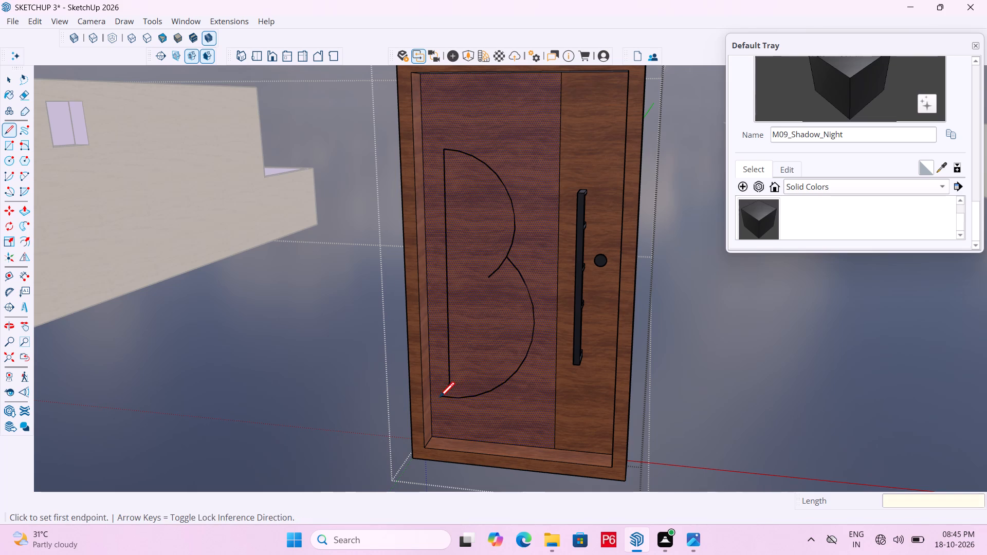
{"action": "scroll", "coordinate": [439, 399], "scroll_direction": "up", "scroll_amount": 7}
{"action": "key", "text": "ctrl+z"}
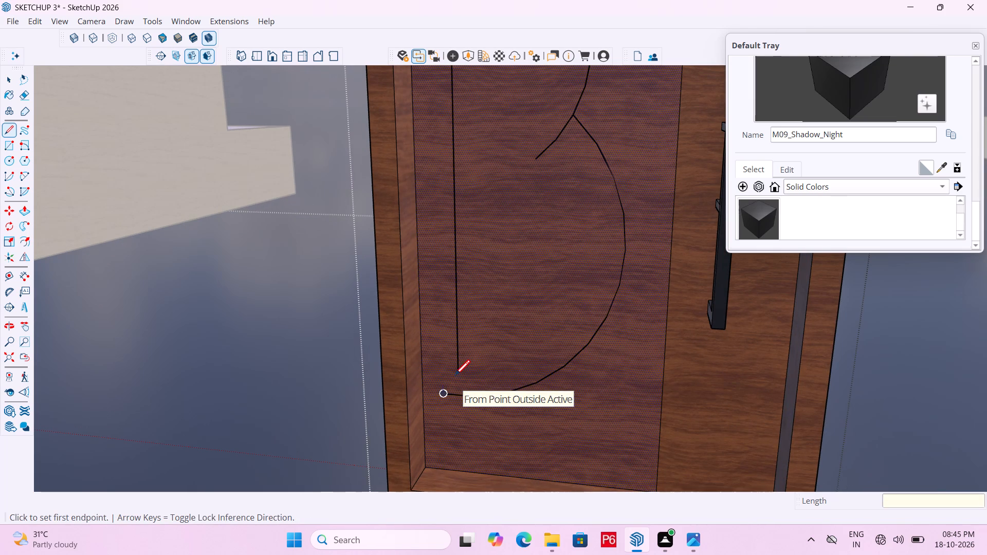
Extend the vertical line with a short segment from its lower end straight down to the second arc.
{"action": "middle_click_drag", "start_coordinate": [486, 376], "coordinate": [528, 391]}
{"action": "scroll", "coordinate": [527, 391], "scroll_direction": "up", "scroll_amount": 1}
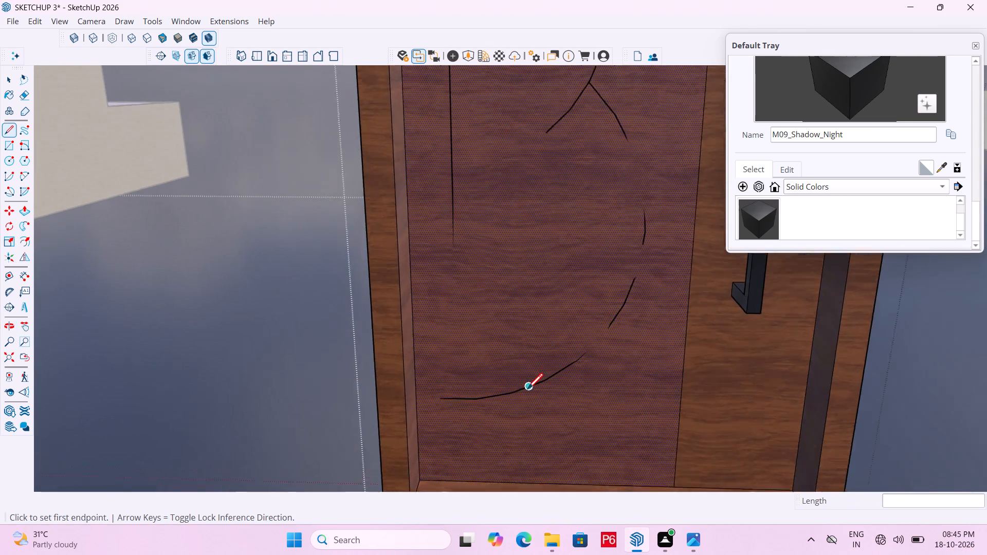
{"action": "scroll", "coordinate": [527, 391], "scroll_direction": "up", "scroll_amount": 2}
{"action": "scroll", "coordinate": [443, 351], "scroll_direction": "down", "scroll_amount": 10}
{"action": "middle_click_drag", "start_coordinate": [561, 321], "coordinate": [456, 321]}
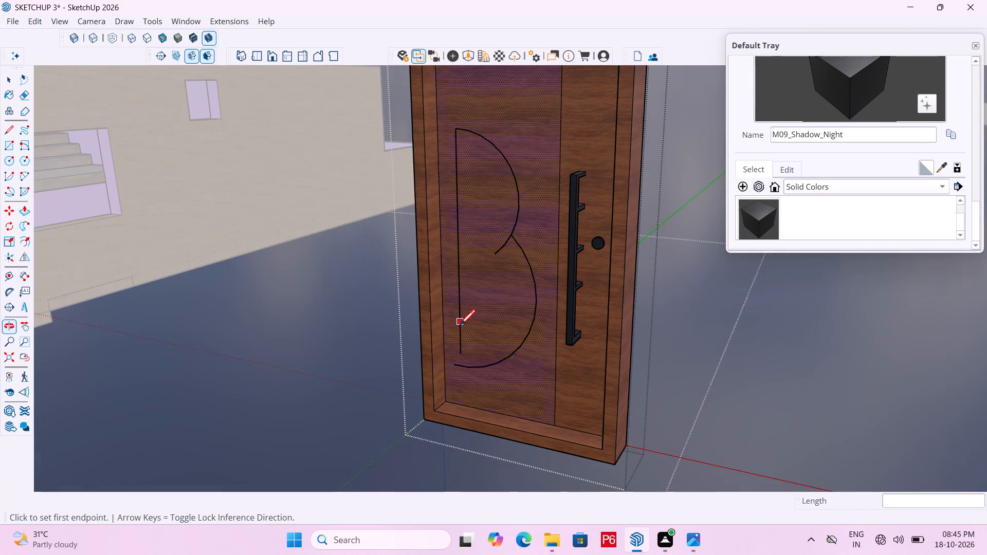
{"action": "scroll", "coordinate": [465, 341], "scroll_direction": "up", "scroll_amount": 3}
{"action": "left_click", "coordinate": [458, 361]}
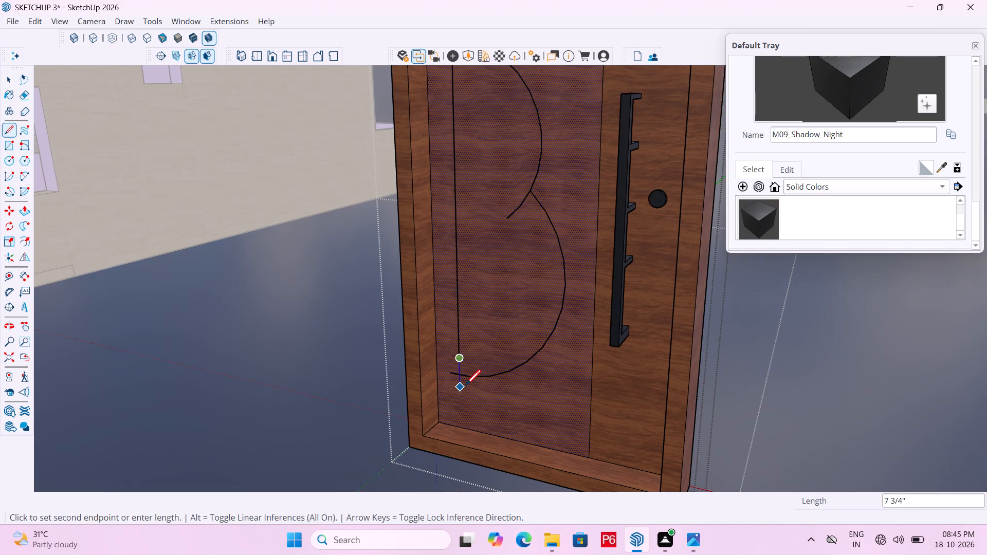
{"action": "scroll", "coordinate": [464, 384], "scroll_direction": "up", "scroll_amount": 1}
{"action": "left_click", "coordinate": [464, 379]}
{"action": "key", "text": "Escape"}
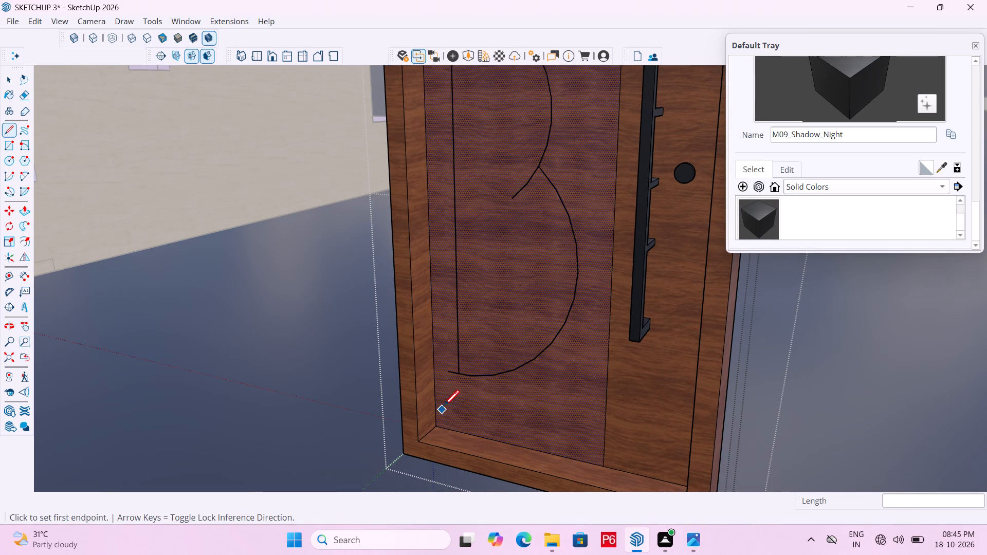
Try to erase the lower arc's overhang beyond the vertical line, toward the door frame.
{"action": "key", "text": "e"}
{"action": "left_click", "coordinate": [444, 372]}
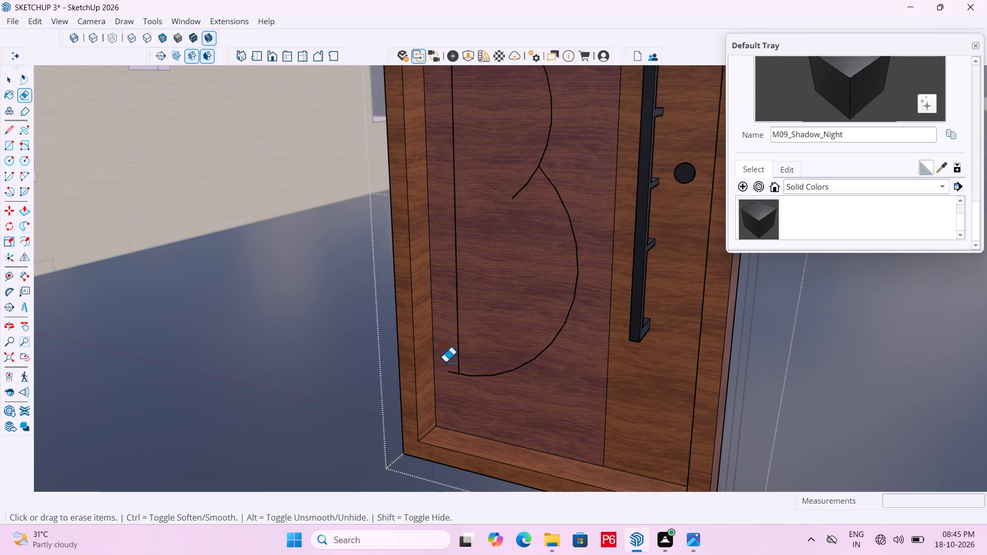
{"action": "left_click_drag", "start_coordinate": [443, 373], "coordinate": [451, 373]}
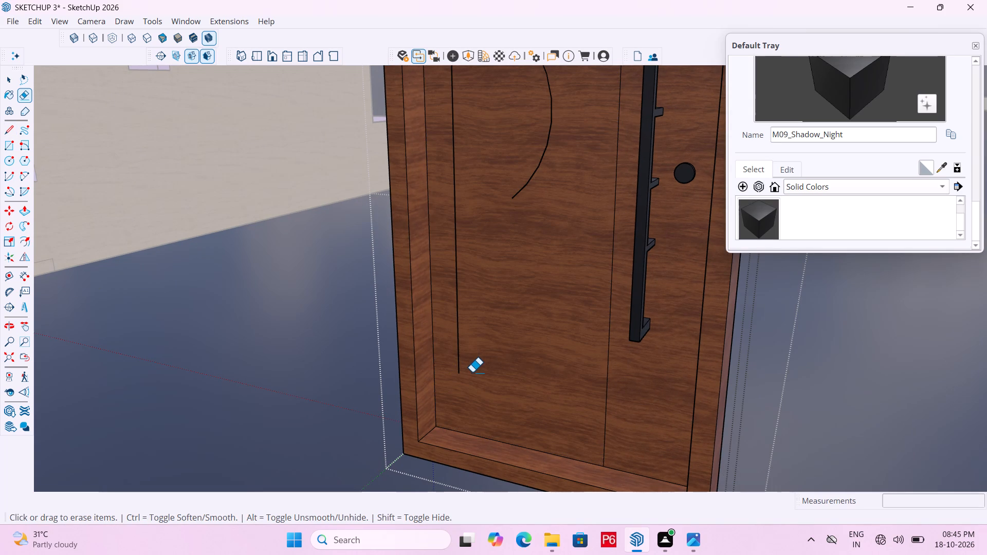
Undo the arc erasure, the vertical line's extension and the lower arc, keeping the vertical line and upper arc.
{"action": "key", "text": "ctrl+z"}
{"action": "key", "text": "ctrl+z"}
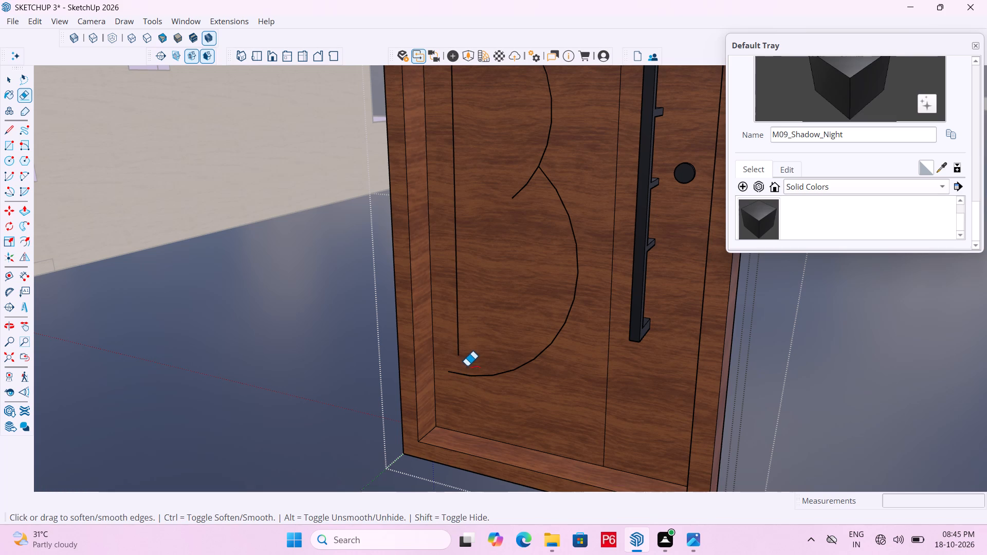
{"action": "key", "text": "ctrl+z"}
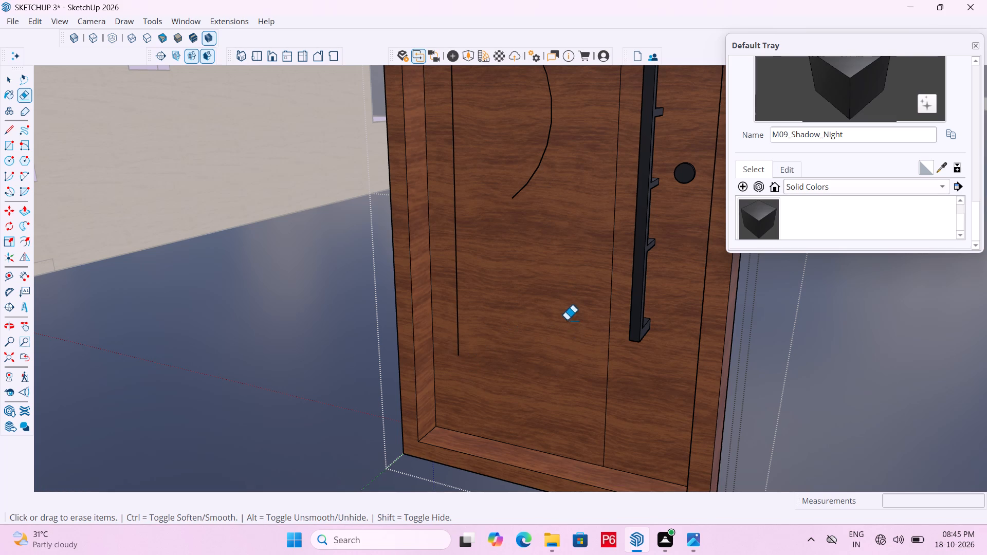
{"action": "scroll", "coordinate": [565, 328], "scroll_direction": "down", "scroll_amount": 5}
{"action": "middle_click_drag", "start_coordinate": [396, 338], "coordinate": [473, 362]}
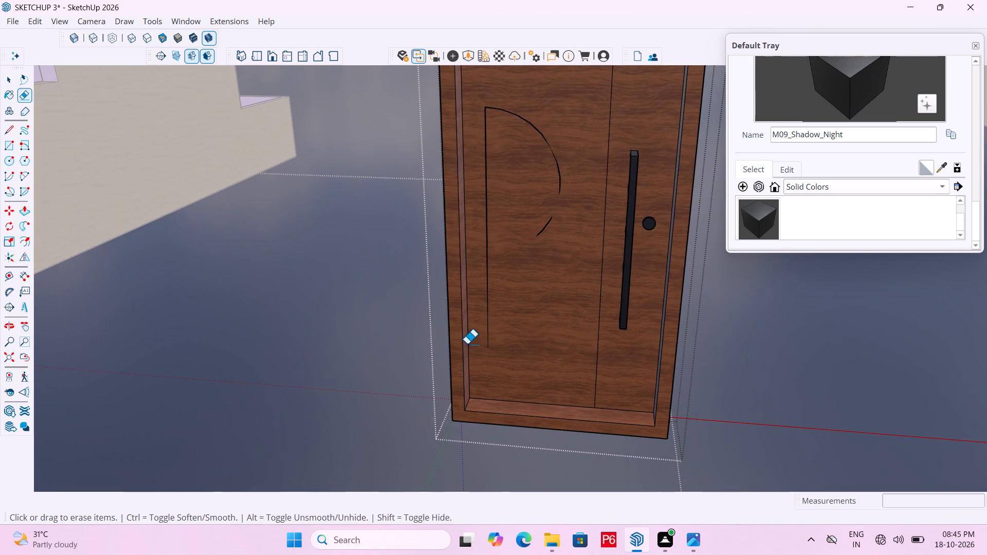
{"action": "middle_click_drag", "start_coordinate": [540, 303], "coordinate": [439, 304]}
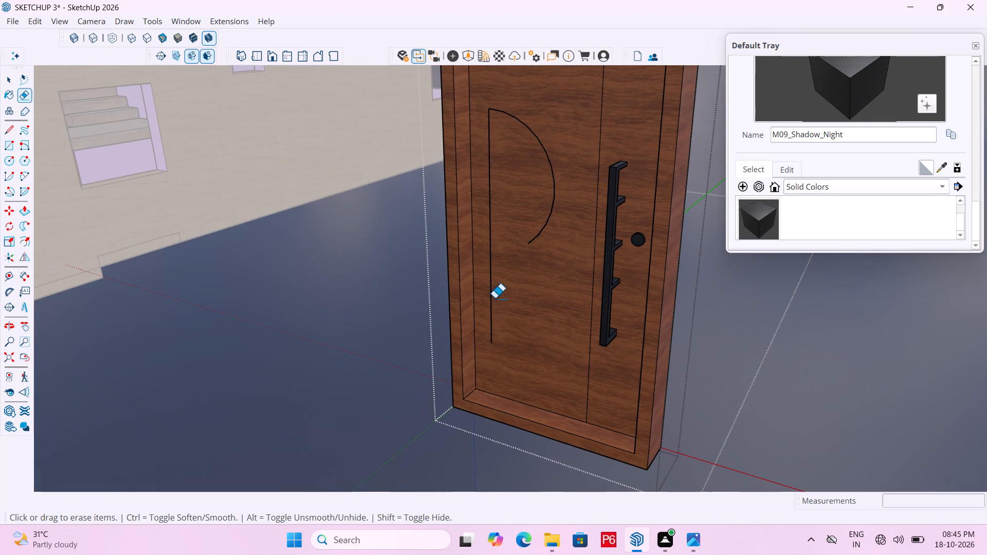
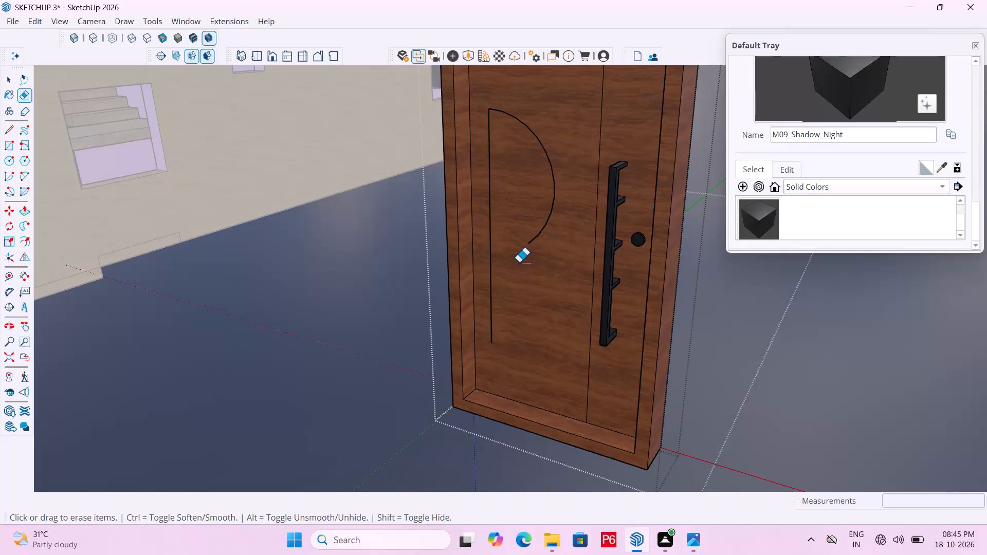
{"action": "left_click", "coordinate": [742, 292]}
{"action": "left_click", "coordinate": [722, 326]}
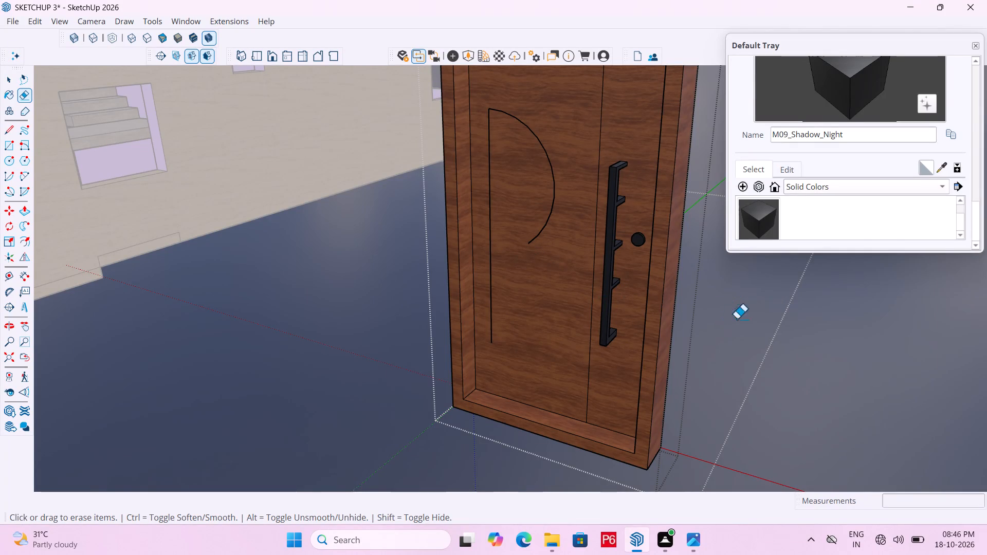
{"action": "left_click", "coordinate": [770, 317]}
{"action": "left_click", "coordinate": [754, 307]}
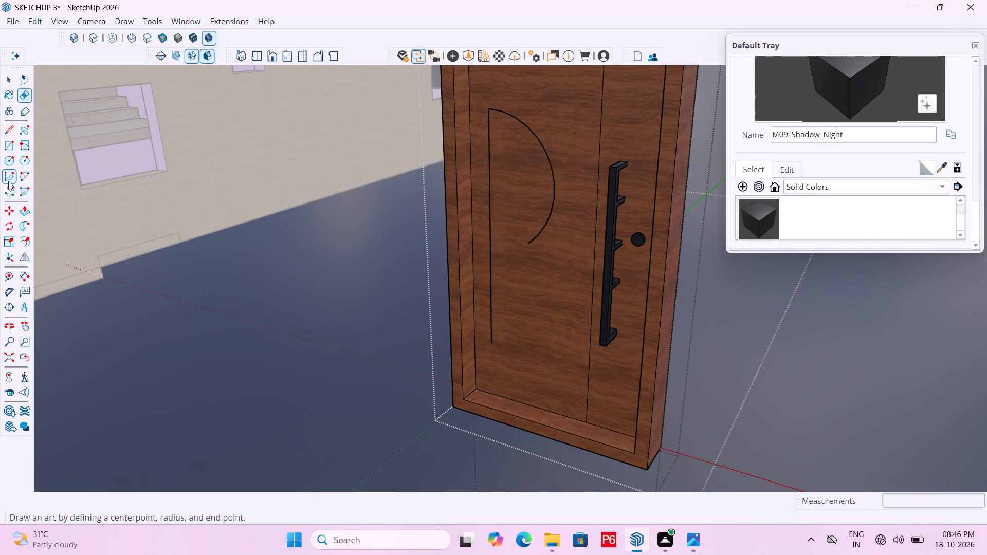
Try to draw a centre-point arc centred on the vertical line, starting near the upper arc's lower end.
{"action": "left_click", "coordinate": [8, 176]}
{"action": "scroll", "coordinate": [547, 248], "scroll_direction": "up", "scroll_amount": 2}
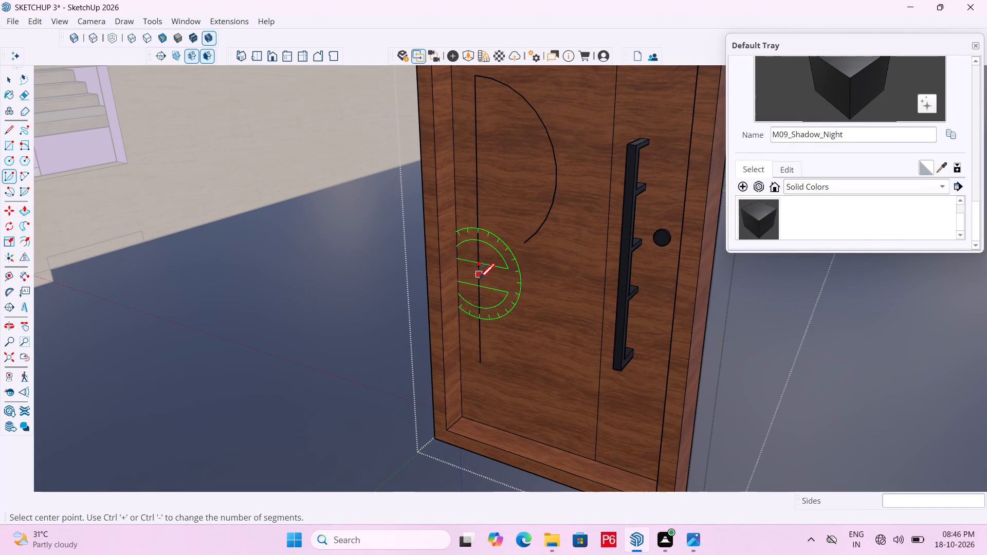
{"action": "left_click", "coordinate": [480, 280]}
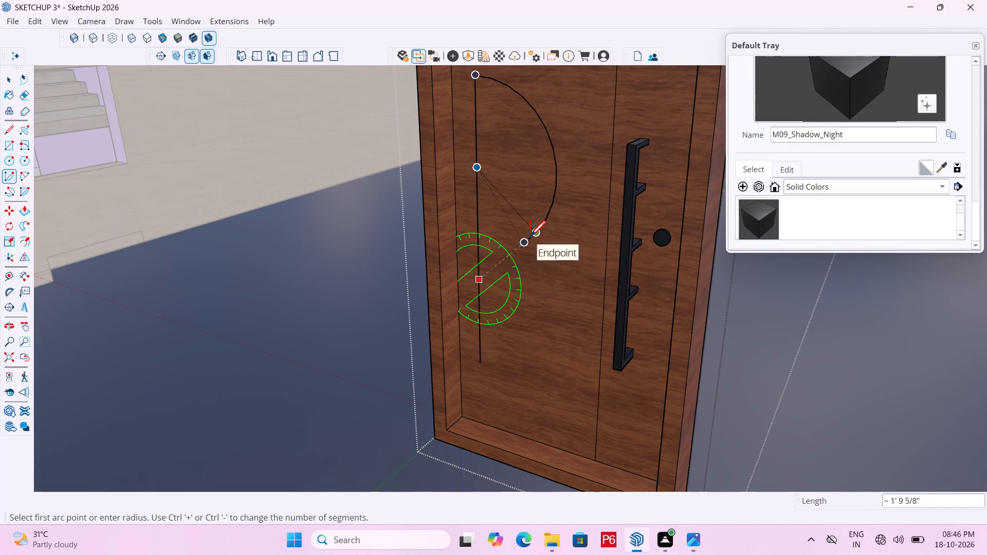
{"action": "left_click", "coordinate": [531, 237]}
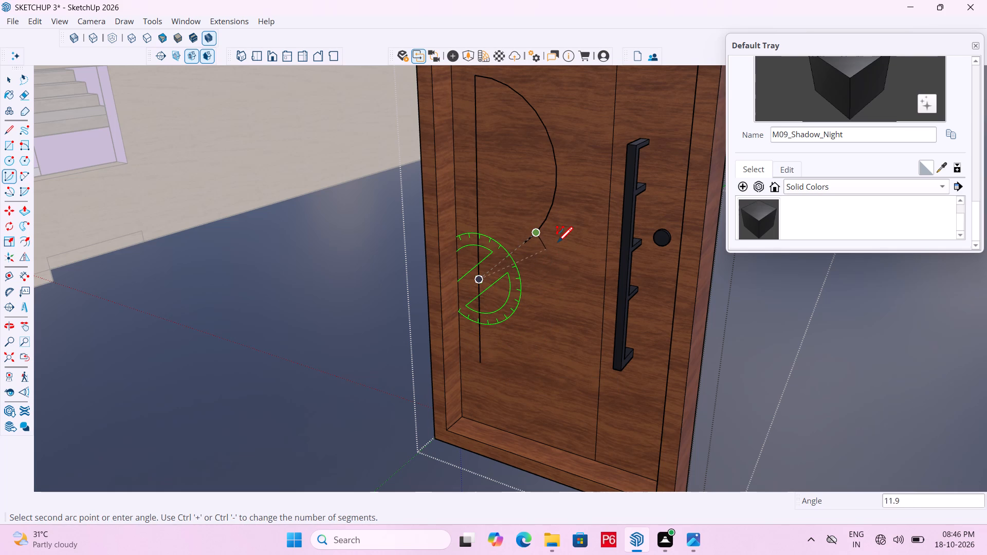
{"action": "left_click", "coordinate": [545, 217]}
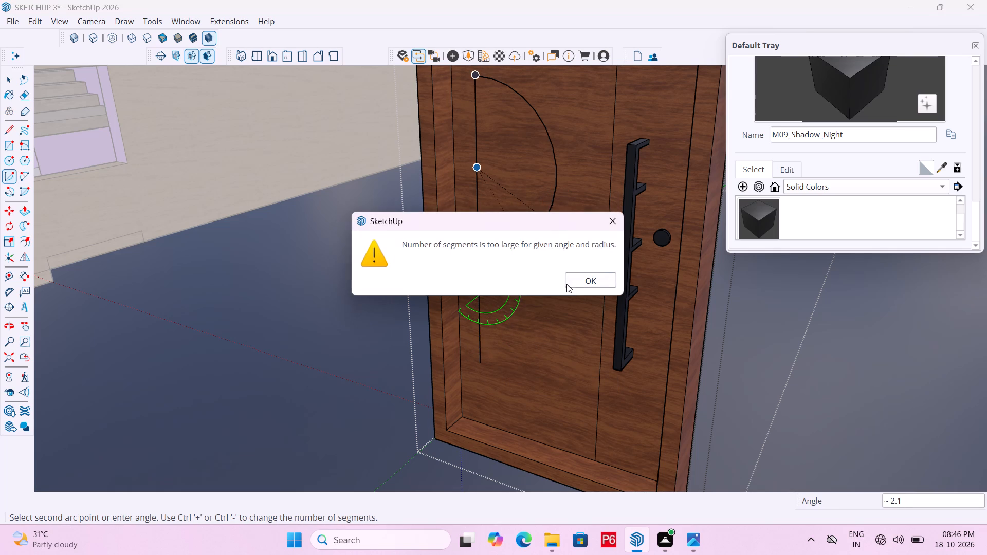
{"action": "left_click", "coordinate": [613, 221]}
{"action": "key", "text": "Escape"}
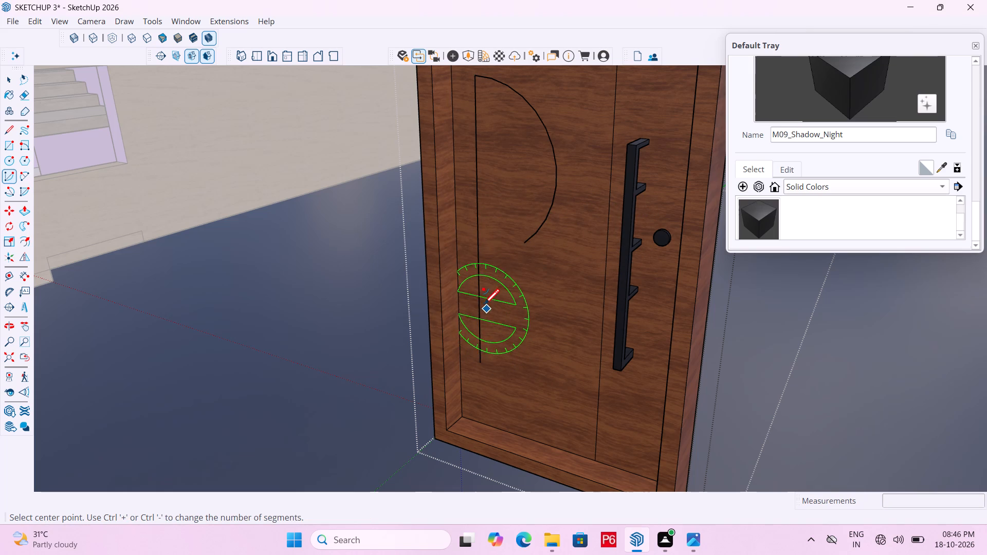
Save the model.
{"action": "key", "text": "ctrl+s"}
{"action": "key", "text": "ctrl+s"}
{"action": "key", "text": "ctrl+s"}
{"action": "key", "text": "ctrl+s"}
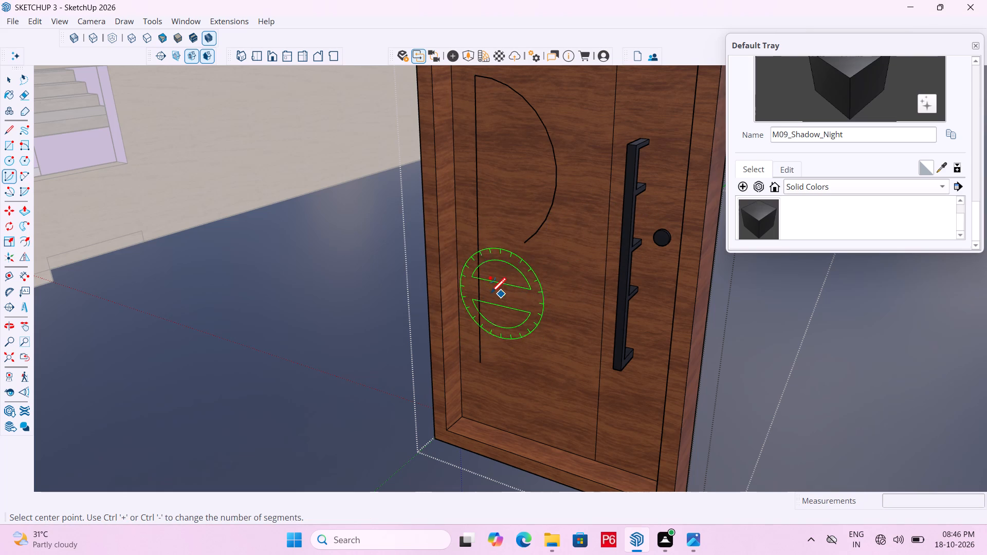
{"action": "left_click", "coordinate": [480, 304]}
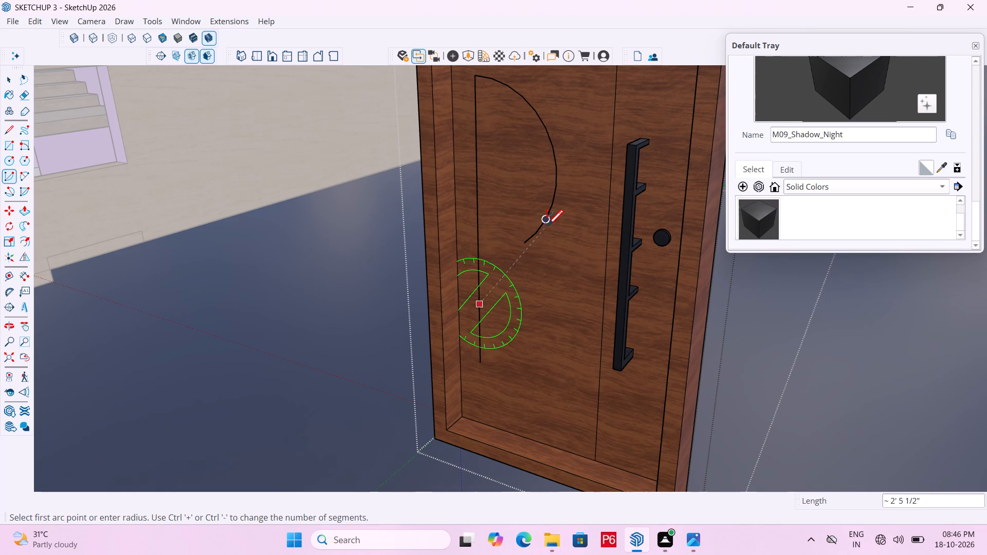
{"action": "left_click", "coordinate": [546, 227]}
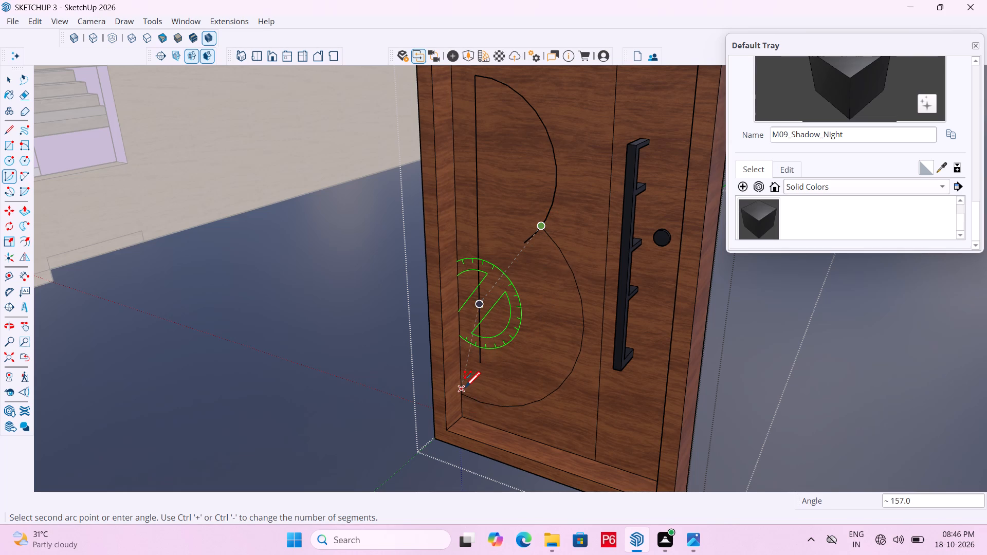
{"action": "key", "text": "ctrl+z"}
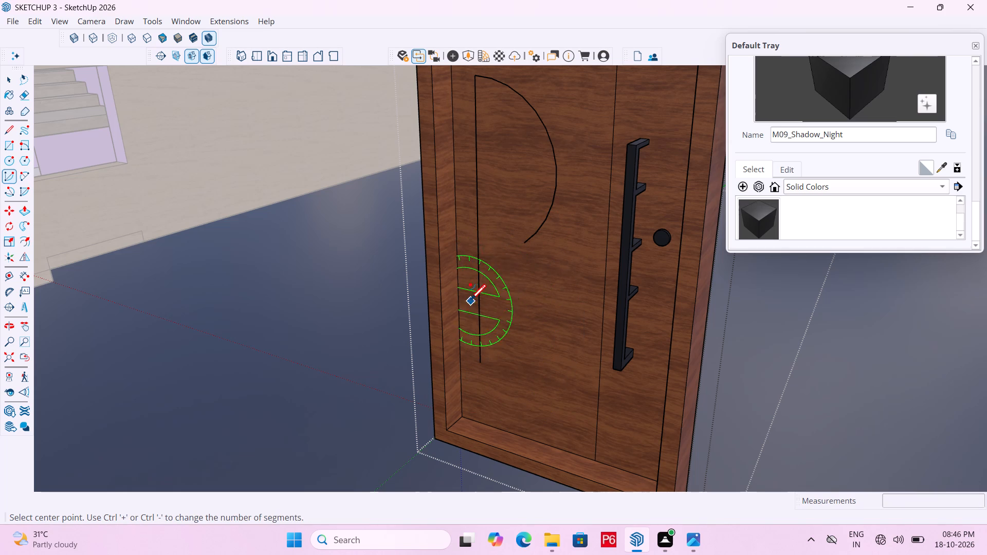
Draw a lower arc centred on the vertical line, from near the upper arc's lower end to just below the line's lower end.
{"action": "left_click", "coordinate": [479, 297]}
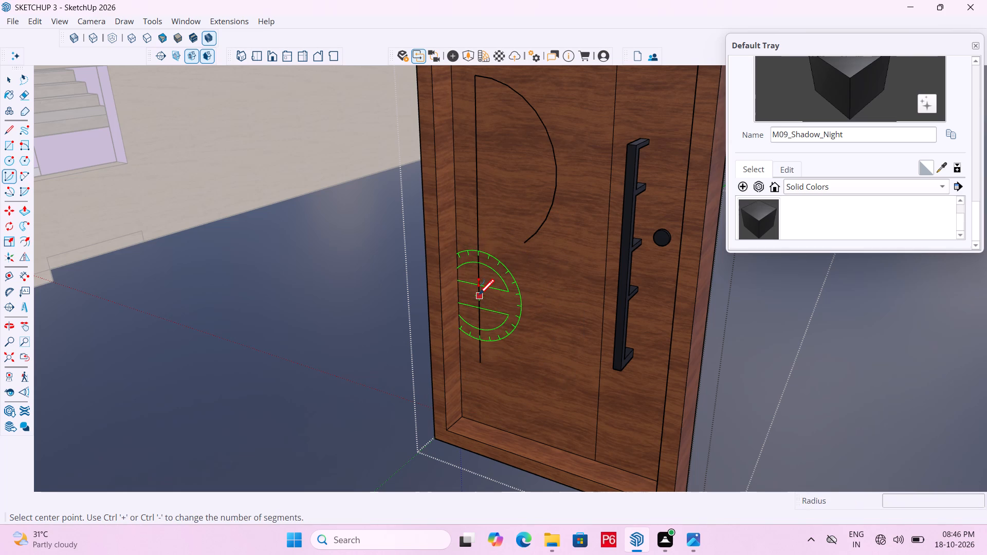
{"action": "left_click", "coordinate": [538, 231]}
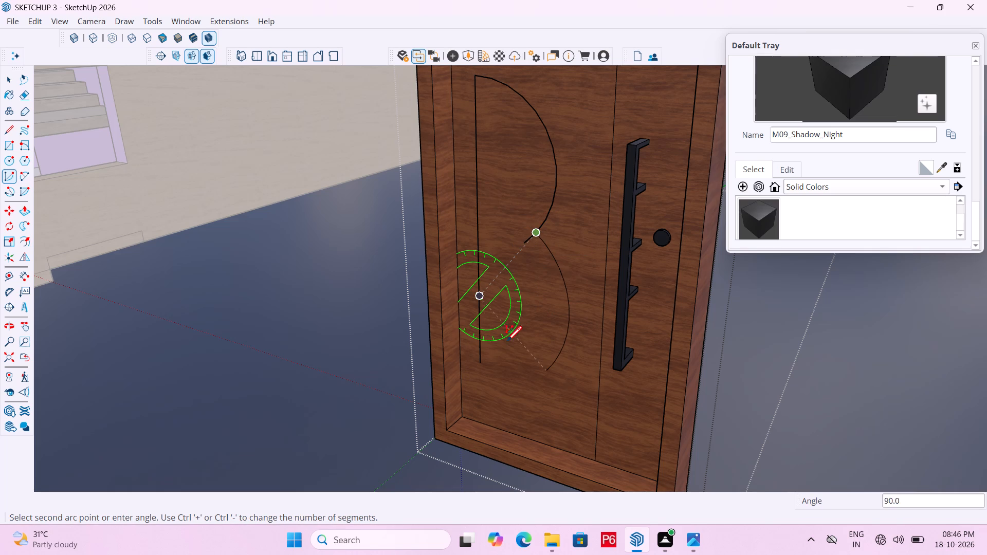
{"action": "left_click", "coordinate": [477, 379]}
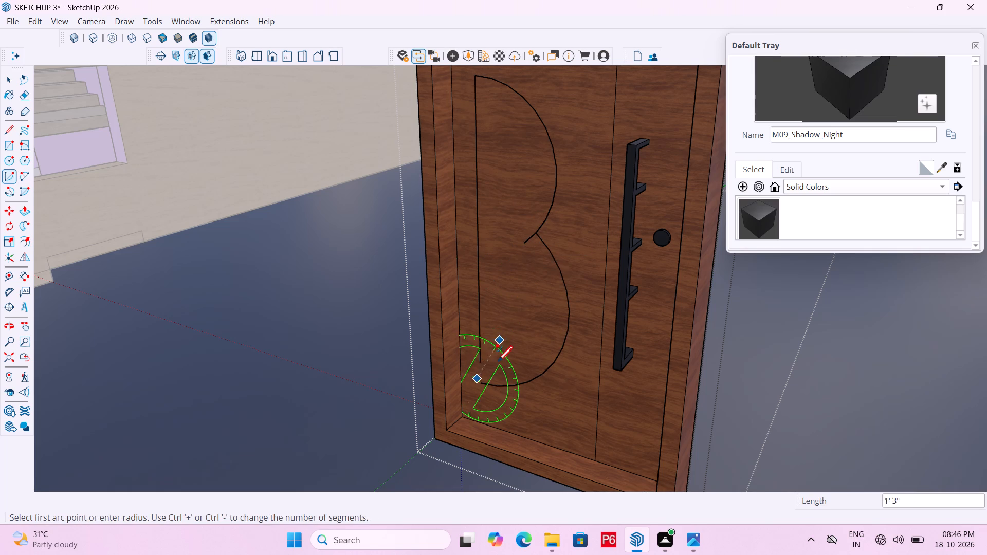
{"action": "key", "text": "Escape"}
Extend the vertical line with a short segment from its lower end down to the lower arc's end.
{"action": "scroll", "coordinate": [464, 388], "scroll_direction": "up", "scroll_amount": 6}
{"action": "key", "text": "l"}
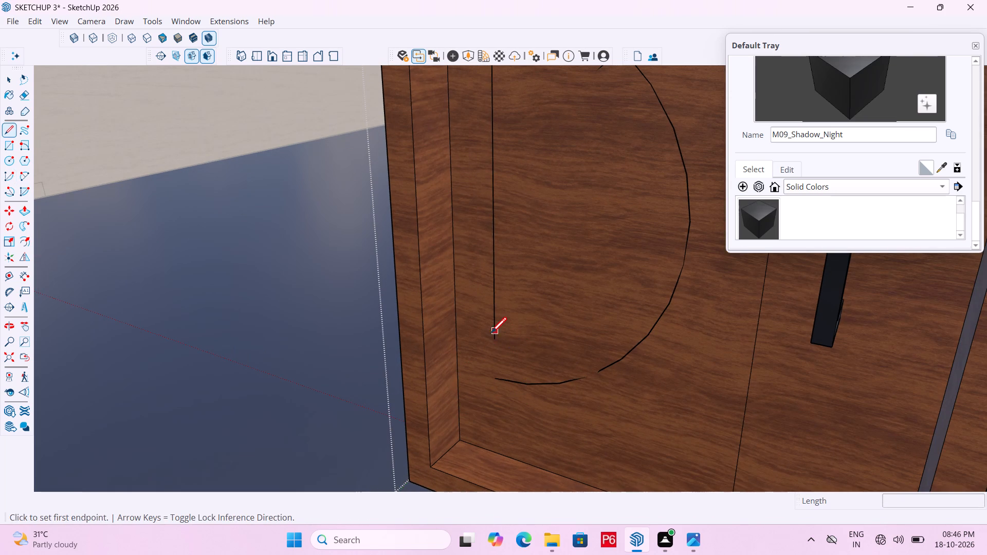
{"action": "left_click", "coordinate": [490, 336]}
{"action": "left_click", "coordinate": [495, 380]}
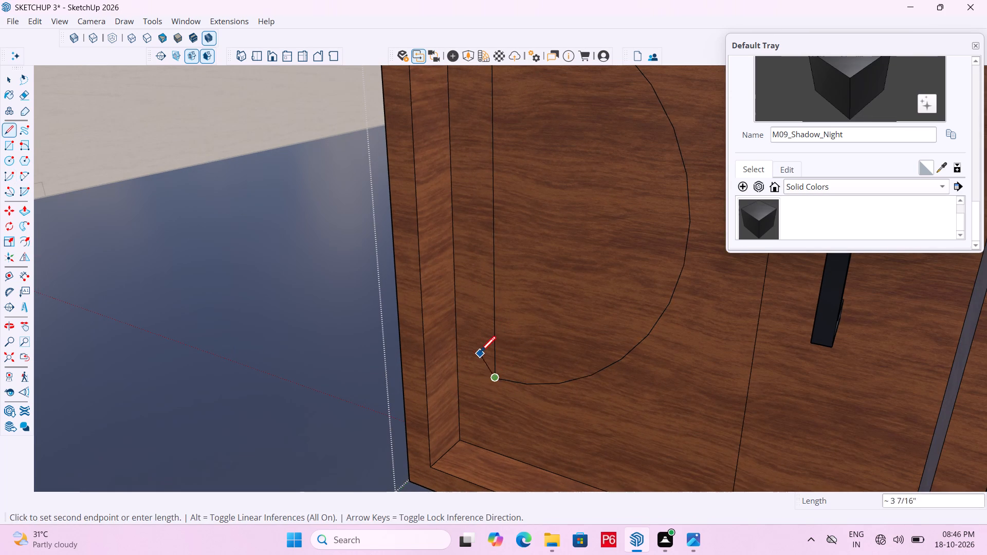
Erase the upper arc's short overhang past its junction with the lower arc.
{"action": "scroll", "coordinate": [481, 360], "scroll_direction": "down", "scroll_amount": 5}
{"action": "key", "text": "e"}
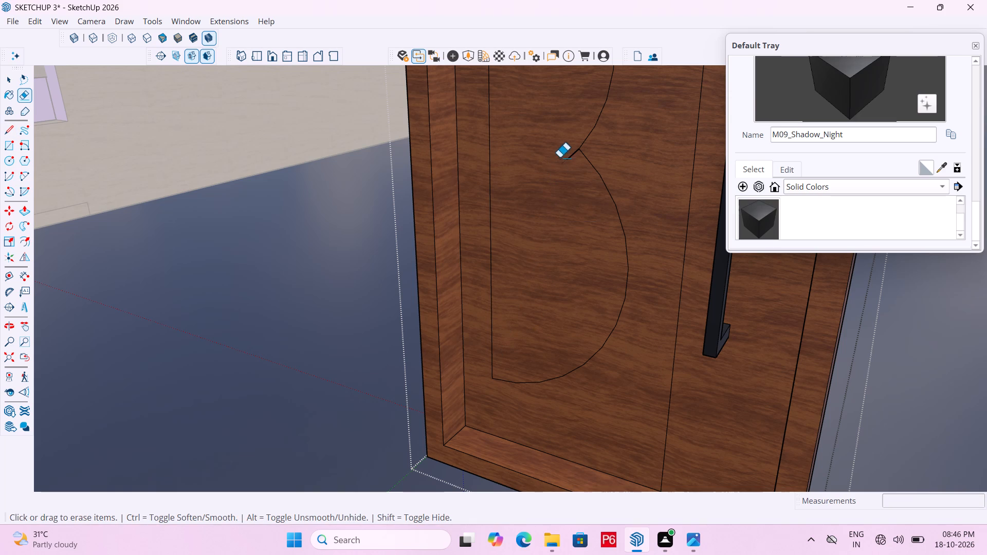
{"action": "left_click", "coordinate": [564, 155]}
{"action": "left_click", "coordinate": [571, 162]}
{"action": "left_click", "coordinate": [573, 158]}
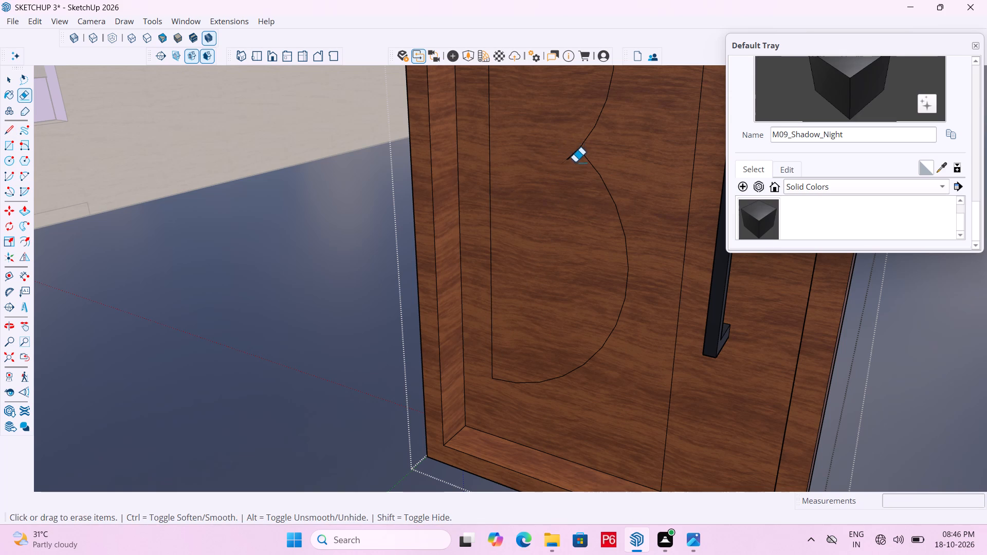
{"action": "left_click", "coordinate": [573, 155]}
Save the model with the closed B-shaped outline.
{"action": "scroll", "coordinate": [546, 286], "scroll_direction": "down", "scroll_amount": 5, "text": "ctrl"}
{"action": "key", "text": "ctrl+s"}
{"action": "key", "text": "ctrl+s"}
{"action": "key", "text": "ctrl+s"}
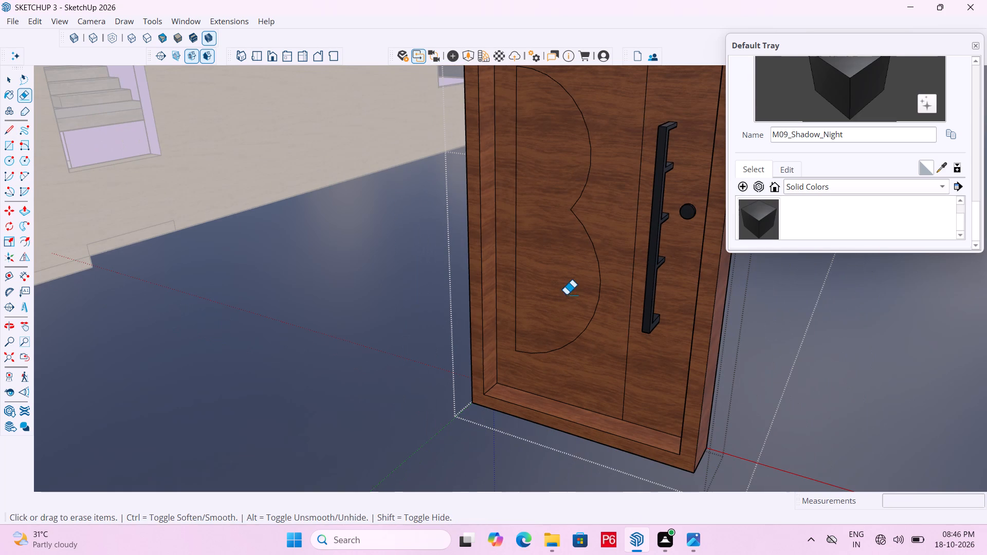
{"action": "key", "text": "ctrl+s"}
{"action": "key", "text": "ctrl+s"}
{"action": "key", "text": "ctrl+s"}
{"action": "key", "text": "ctrl+s"}
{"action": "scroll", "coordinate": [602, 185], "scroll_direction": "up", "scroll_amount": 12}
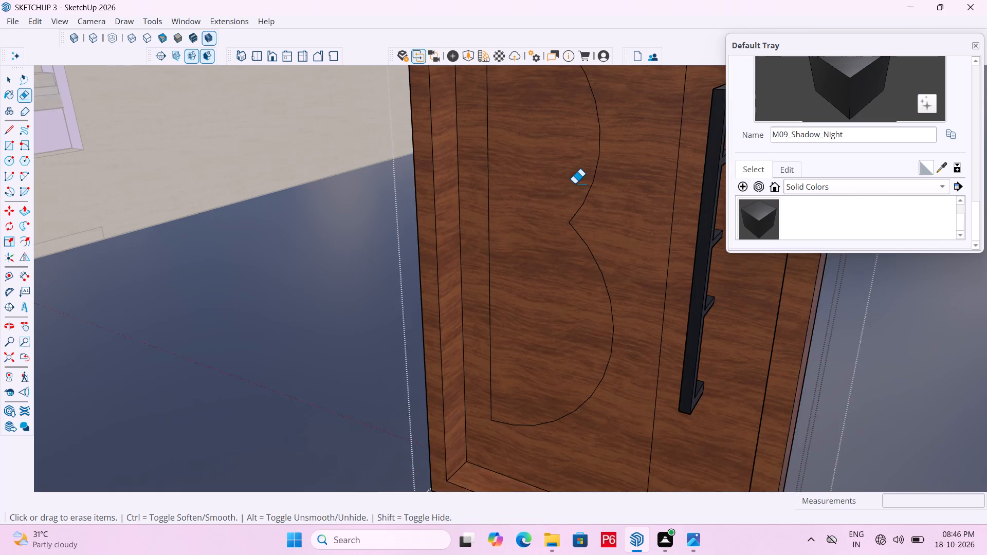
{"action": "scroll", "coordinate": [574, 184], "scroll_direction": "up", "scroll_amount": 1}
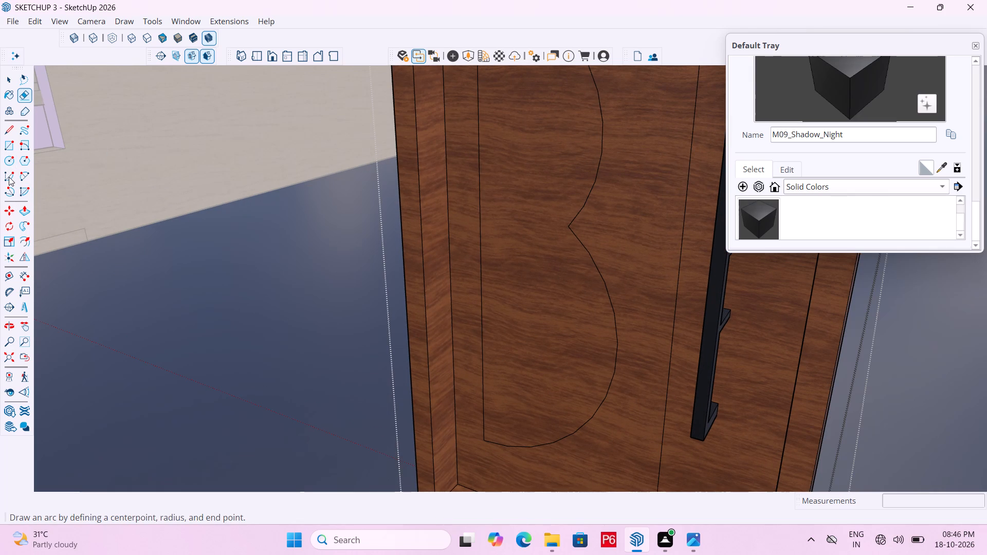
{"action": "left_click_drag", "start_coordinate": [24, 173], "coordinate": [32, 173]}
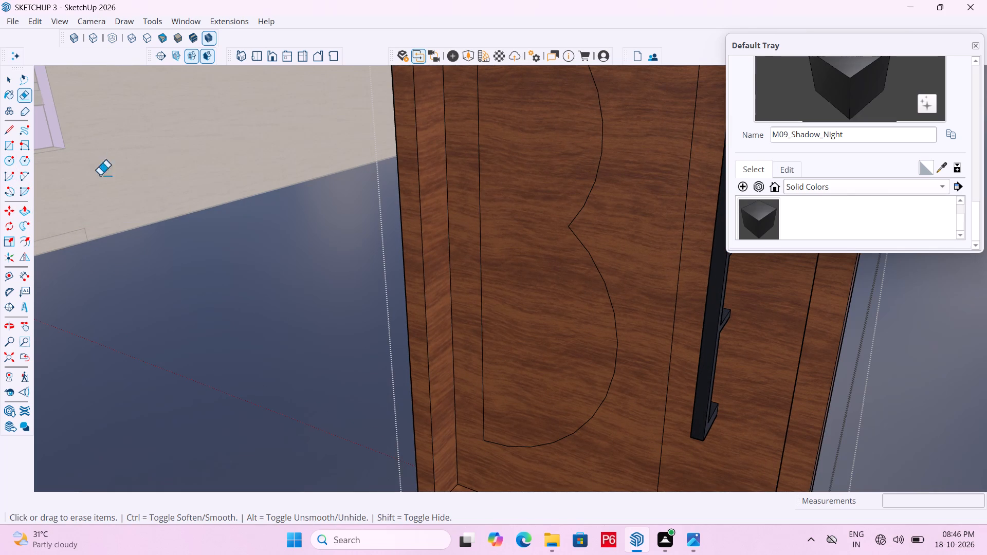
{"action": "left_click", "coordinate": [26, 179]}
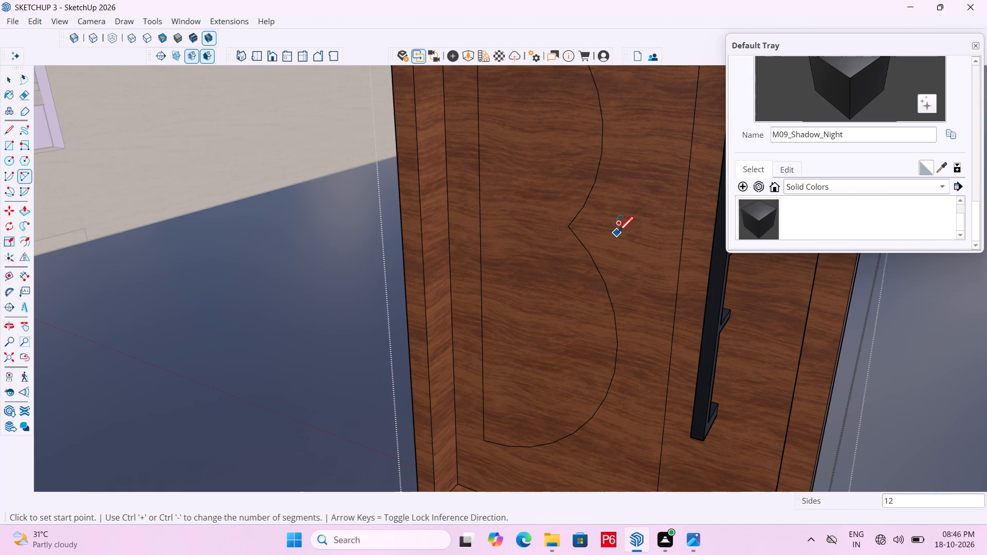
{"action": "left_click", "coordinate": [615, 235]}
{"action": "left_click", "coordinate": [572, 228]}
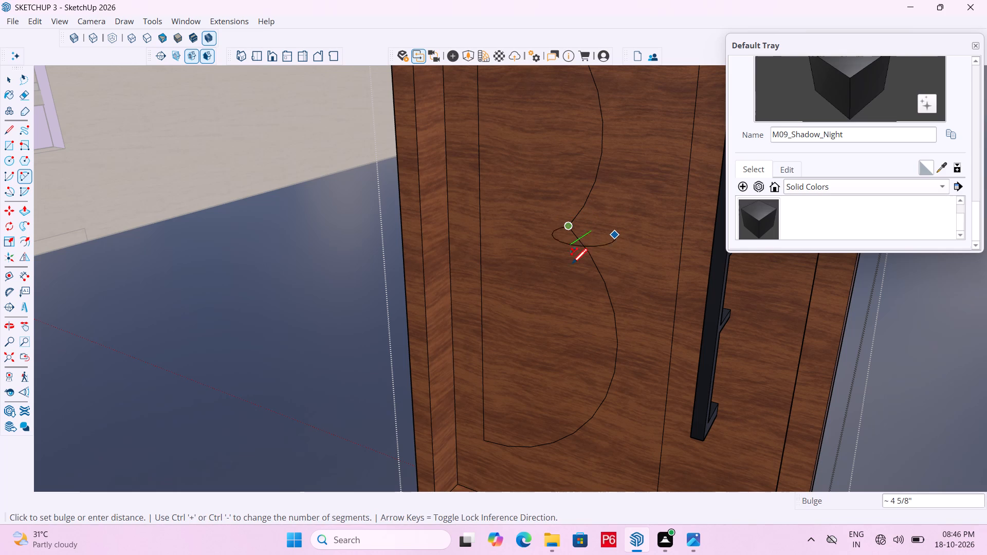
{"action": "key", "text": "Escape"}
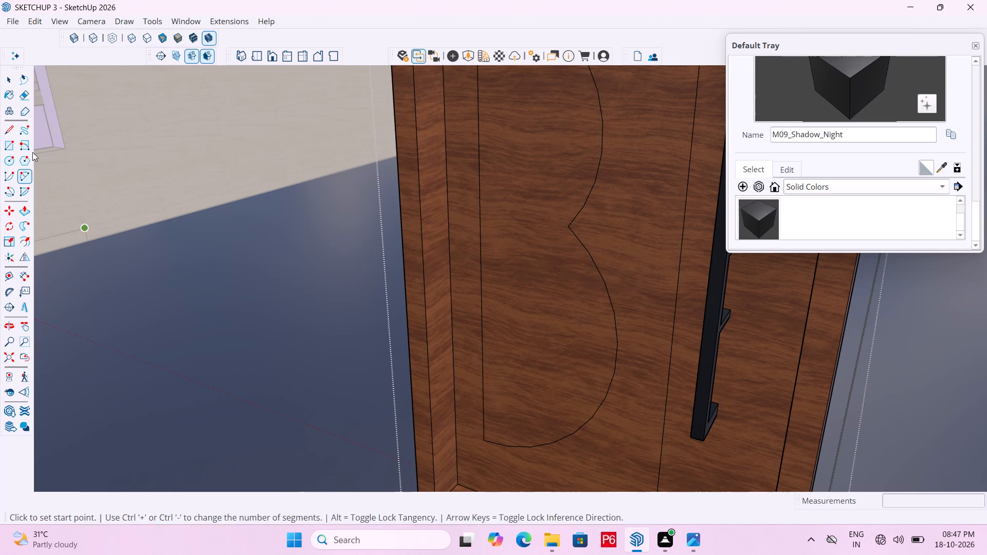
Draw a circle of about 6 3/16" radius on the door panel, enclosing the inner corner where the two arcs meet.
{"action": "left_click", "coordinate": [8, 163]}
{"action": "left_click", "coordinate": [603, 233]}
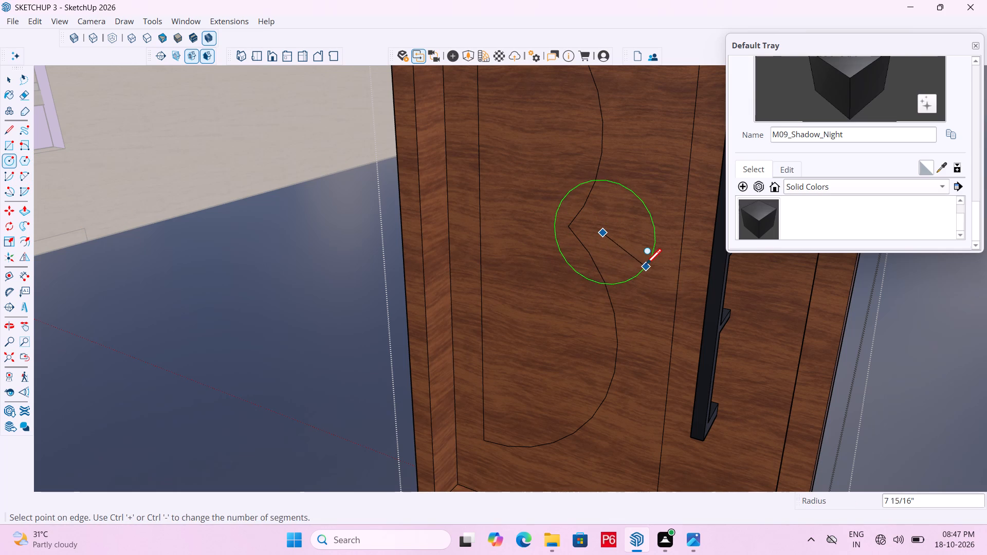
{"action": "left_click", "coordinate": [636, 258]}
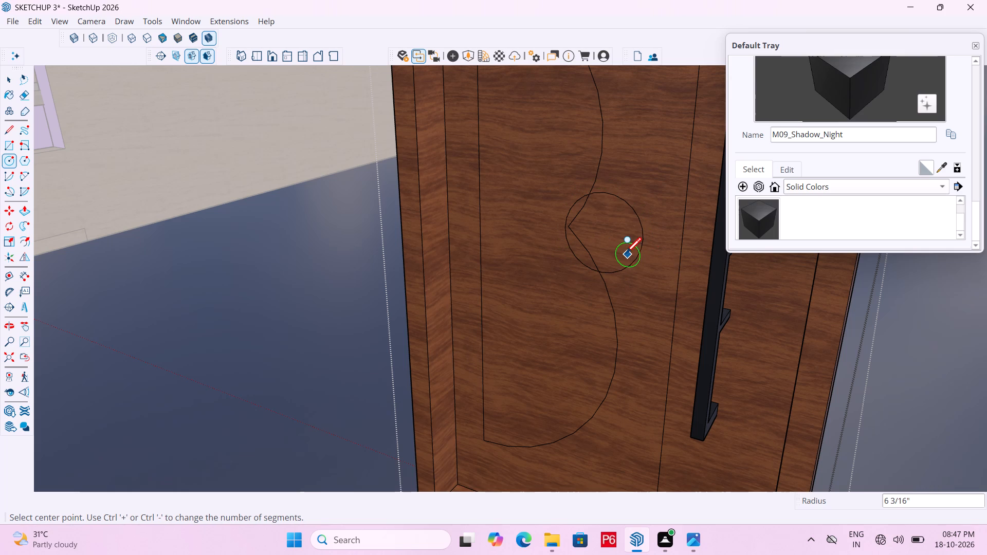
{"action": "key", "text": "Escape"}
Erase the arc ends inside the circle and the circle's outer portion, leaving a rounded notch between the B's two lobes.
{"action": "key", "text": "e"}
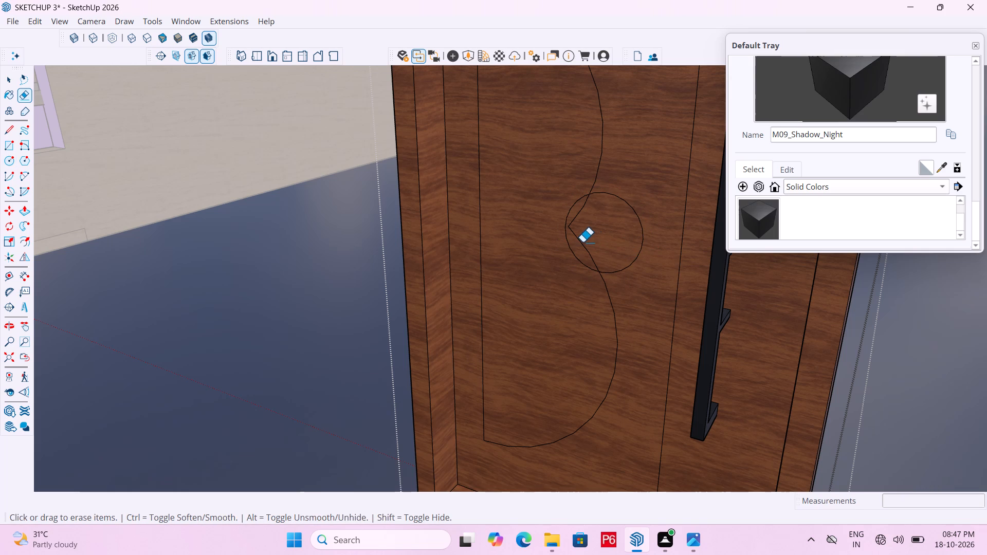
{"action": "left_click_drag", "start_coordinate": [582, 243], "coordinate": [580, 236]}
{"action": "left_click_drag", "start_coordinate": [580, 215], "coordinate": [592, 207]}
{"action": "left_click", "coordinate": [614, 197]}
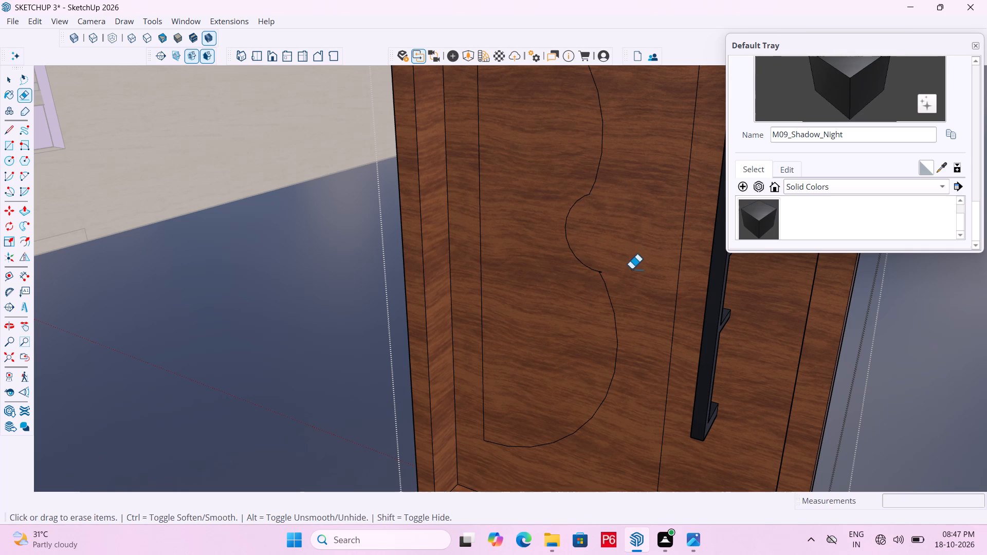
{"action": "scroll", "coordinate": [610, 274], "scroll_direction": "up", "scroll_amount": 12}
{"action": "left_click", "coordinate": [592, 274]}
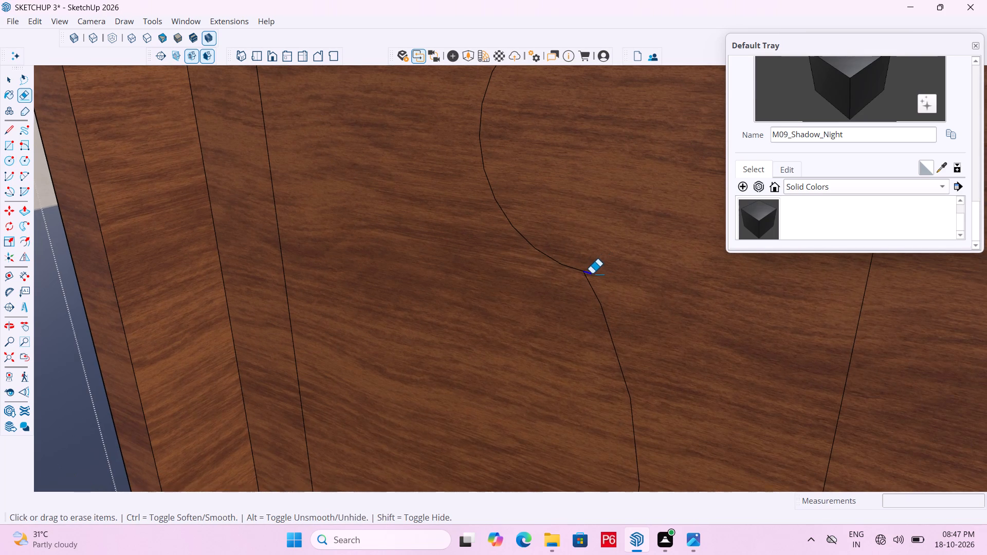
Save the model with the rounded notch in the B-shaped outline.
{"action": "scroll", "coordinate": [642, 253], "scroll_direction": "down", "scroll_amount": 10}
{"action": "key", "text": "ctrl+s"}
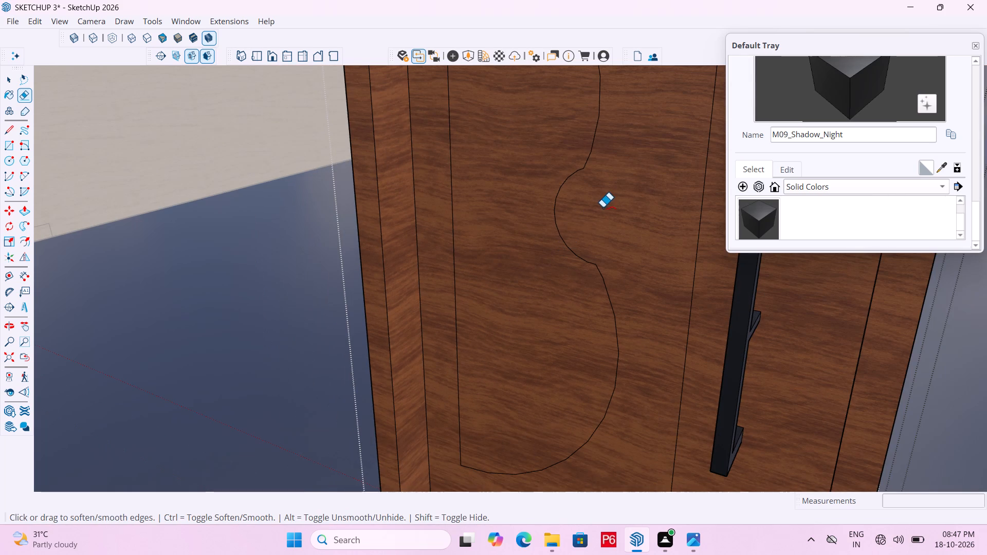
{"action": "key", "text": "ctrl+s"}
{"action": "key", "text": "ctrl+s"}
{"action": "key", "text": "ctrl+s"}
{"action": "key", "text": "ctrl+s"}
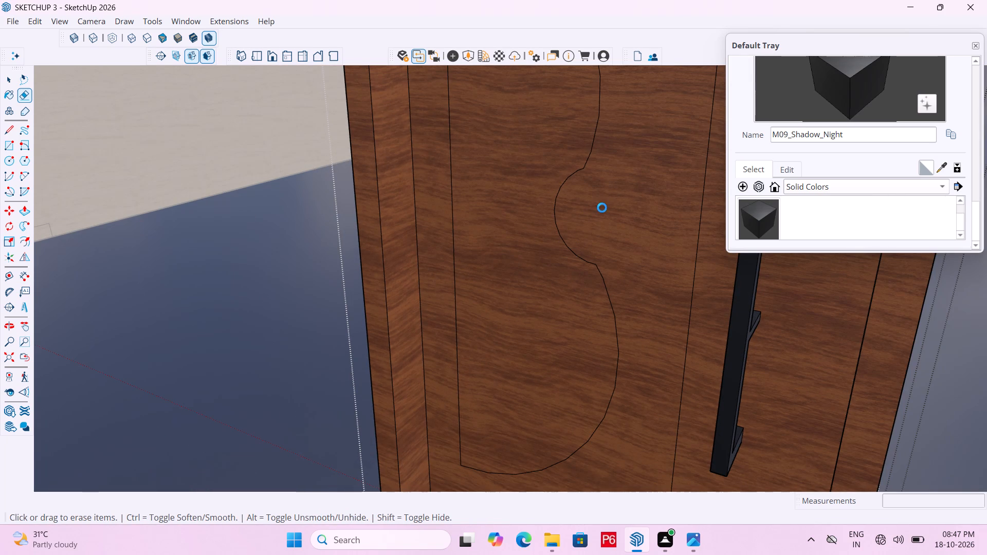
Undo the rounded notch's trimming and its circle, back to the plain B outline with a sharp inner corner.
{"action": "scroll", "coordinate": [577, 309], "scroll_direction": "down", "scroll_amount": 6}
{"action": "scroll", "coordinate": [534, 273], "scroll_direction": "down", "scroll_amount": 2}
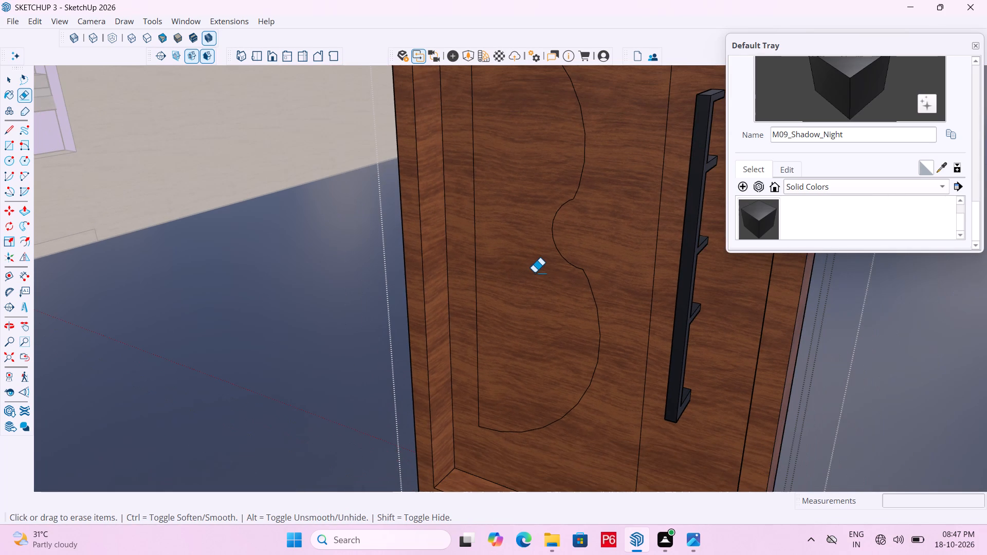
{"action": "key", "text": "ctrl+z"}
{"action": "key", "text": "ctrl+z"}
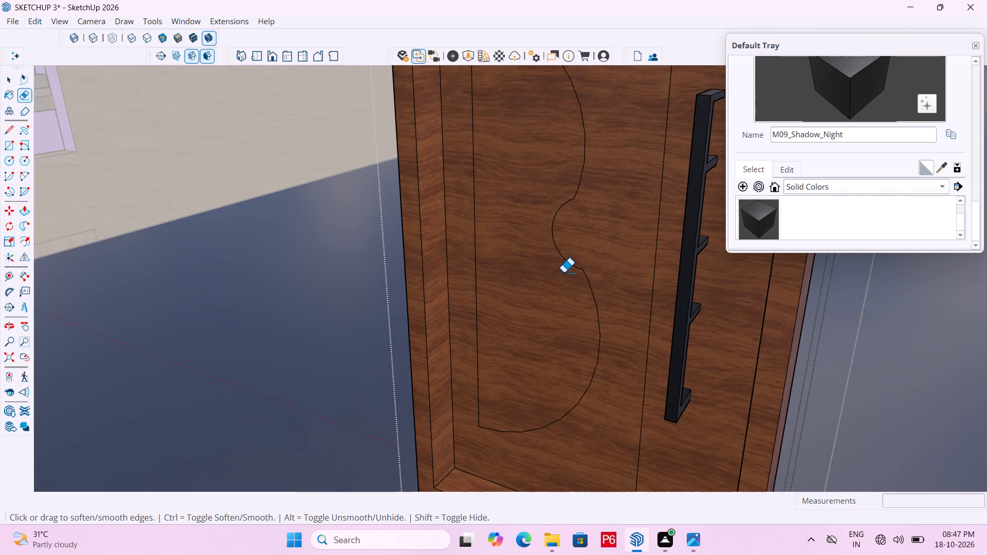
{"action": "key", "text": "ctrl+z"}
{"action": "key", "text": "ctrl+z"}
{"action": "key", "text": "ctrl+z"}
{"action": "key", "text": "ctrl+z"}
{"action": "key", "text": "ctrl+z"}
{"action": "key", "text": "ctrl+z"}
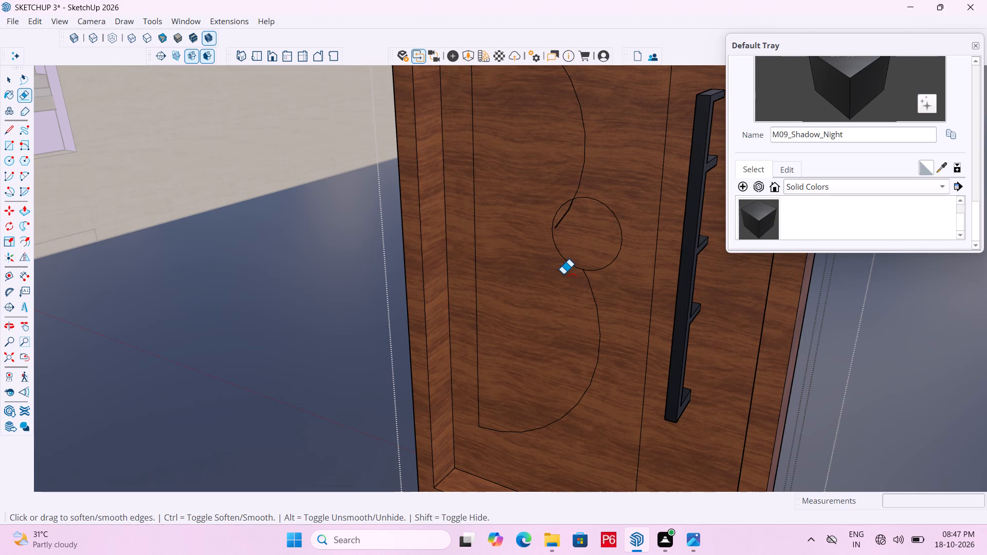
{"action": "key", "text": "ctrl+z"}
{"action": "key", "text": "ctrl+z"}
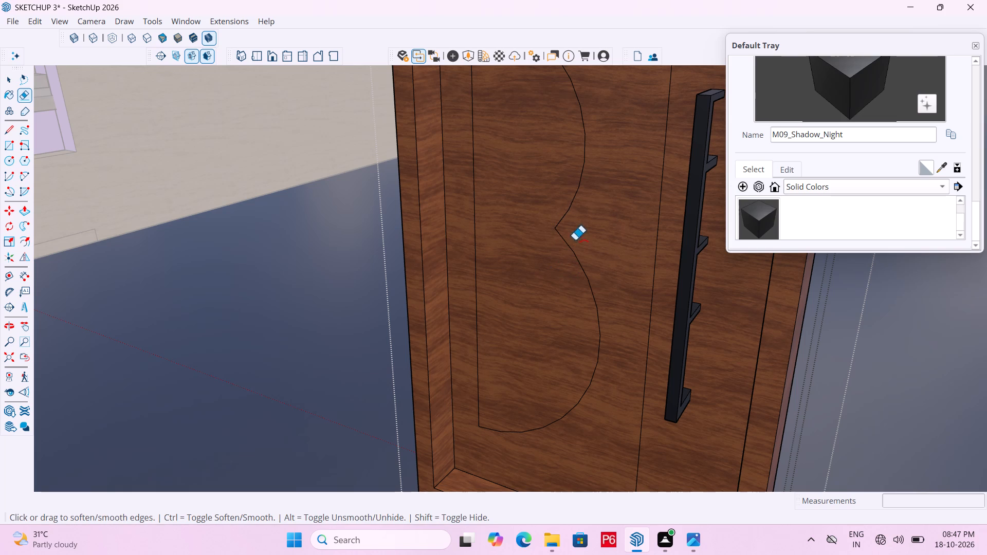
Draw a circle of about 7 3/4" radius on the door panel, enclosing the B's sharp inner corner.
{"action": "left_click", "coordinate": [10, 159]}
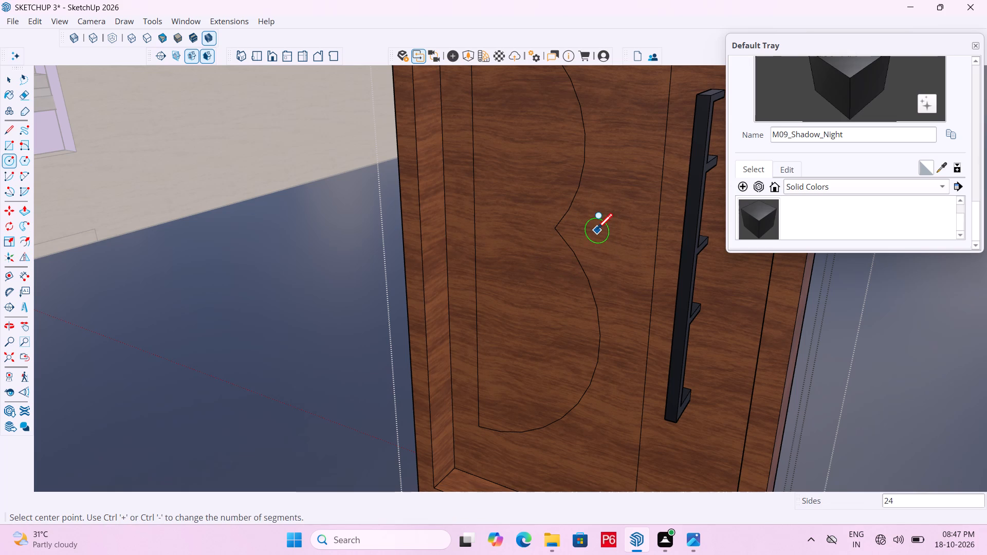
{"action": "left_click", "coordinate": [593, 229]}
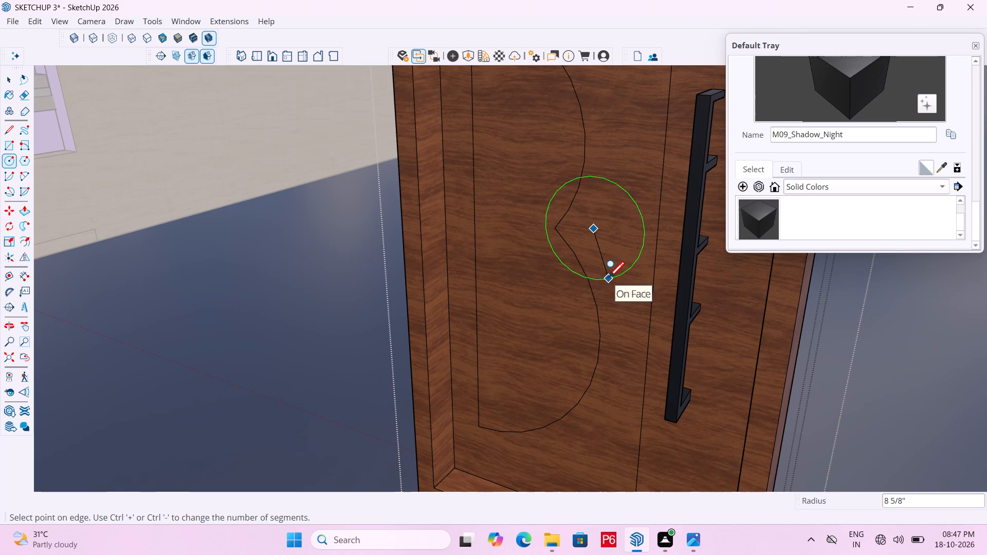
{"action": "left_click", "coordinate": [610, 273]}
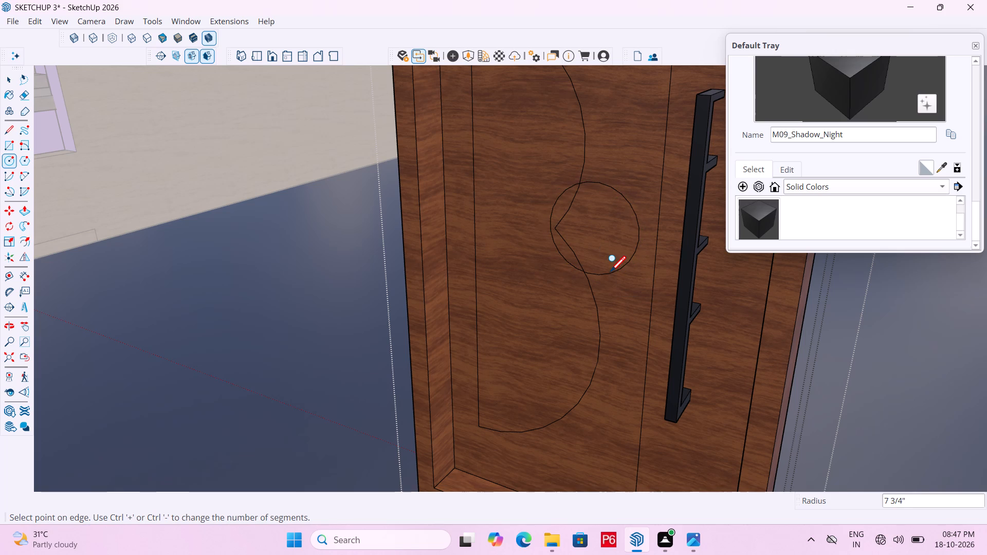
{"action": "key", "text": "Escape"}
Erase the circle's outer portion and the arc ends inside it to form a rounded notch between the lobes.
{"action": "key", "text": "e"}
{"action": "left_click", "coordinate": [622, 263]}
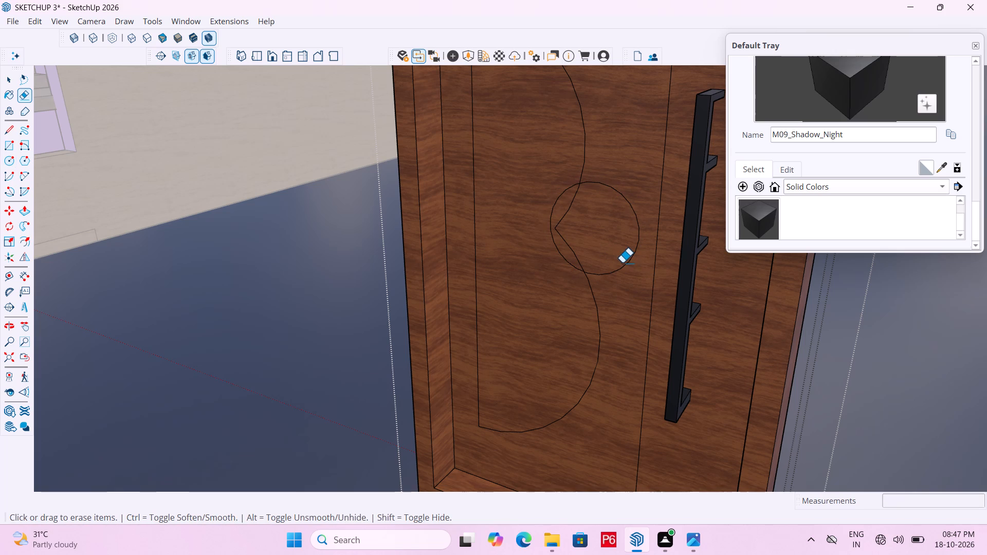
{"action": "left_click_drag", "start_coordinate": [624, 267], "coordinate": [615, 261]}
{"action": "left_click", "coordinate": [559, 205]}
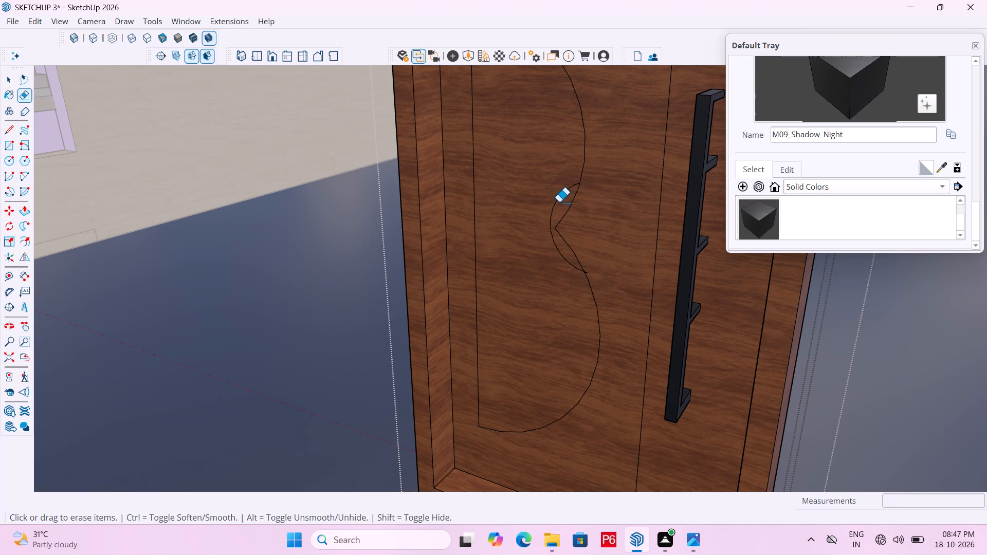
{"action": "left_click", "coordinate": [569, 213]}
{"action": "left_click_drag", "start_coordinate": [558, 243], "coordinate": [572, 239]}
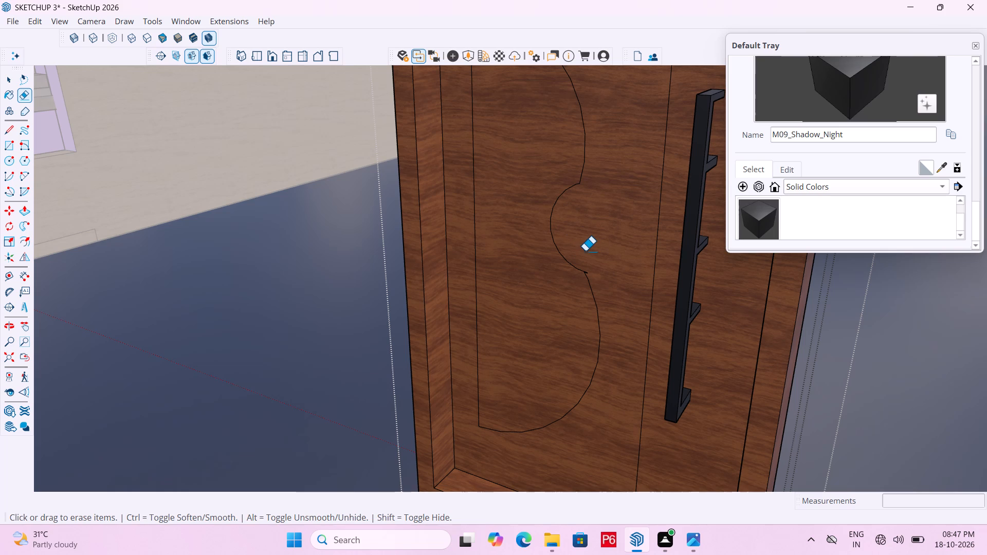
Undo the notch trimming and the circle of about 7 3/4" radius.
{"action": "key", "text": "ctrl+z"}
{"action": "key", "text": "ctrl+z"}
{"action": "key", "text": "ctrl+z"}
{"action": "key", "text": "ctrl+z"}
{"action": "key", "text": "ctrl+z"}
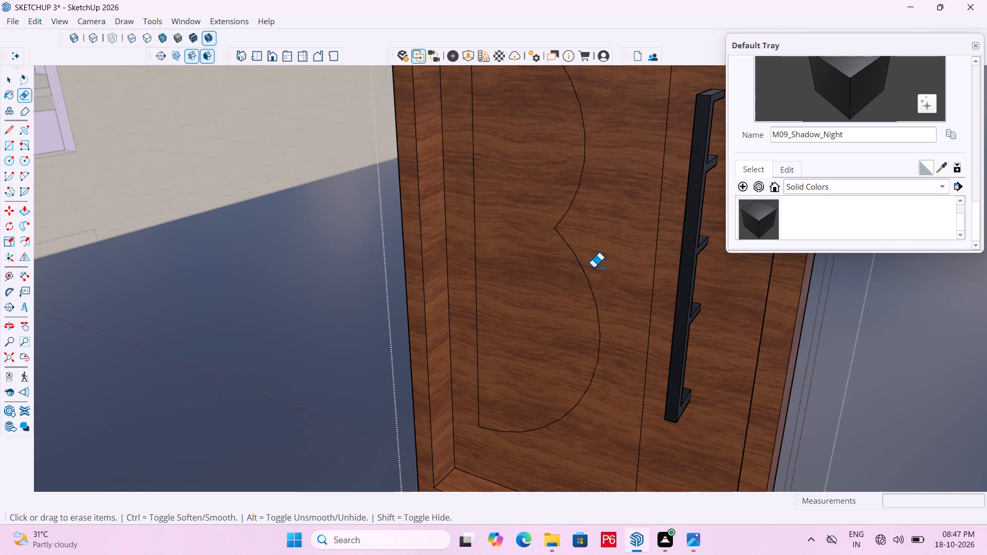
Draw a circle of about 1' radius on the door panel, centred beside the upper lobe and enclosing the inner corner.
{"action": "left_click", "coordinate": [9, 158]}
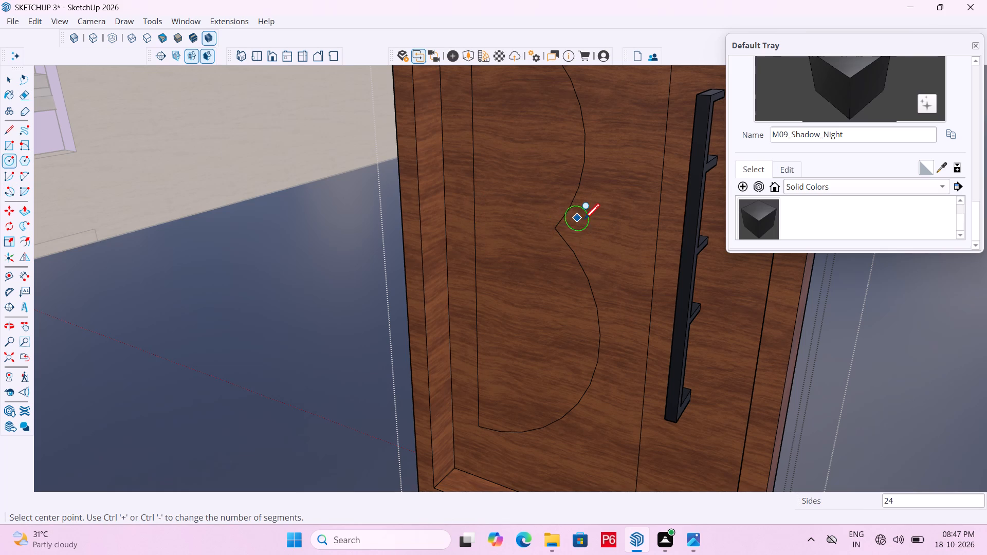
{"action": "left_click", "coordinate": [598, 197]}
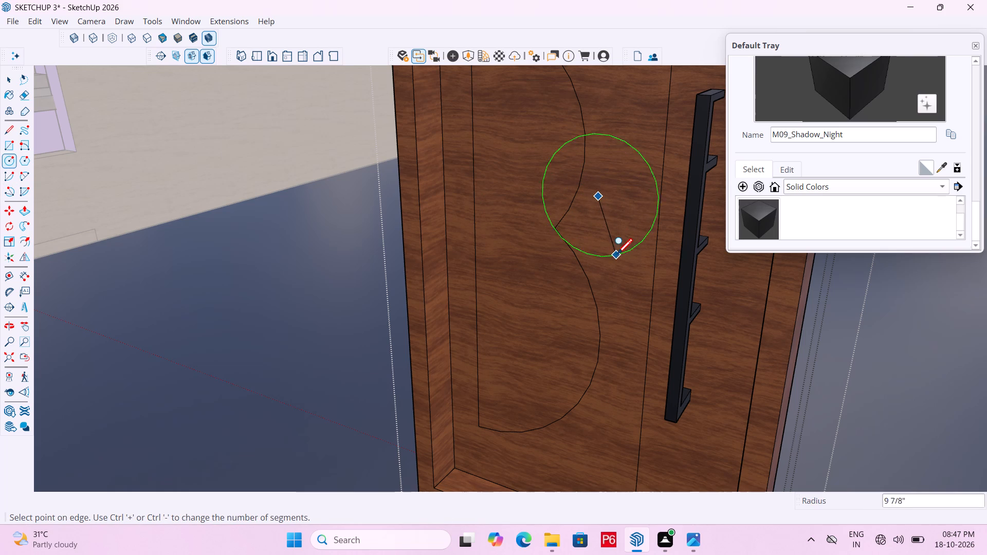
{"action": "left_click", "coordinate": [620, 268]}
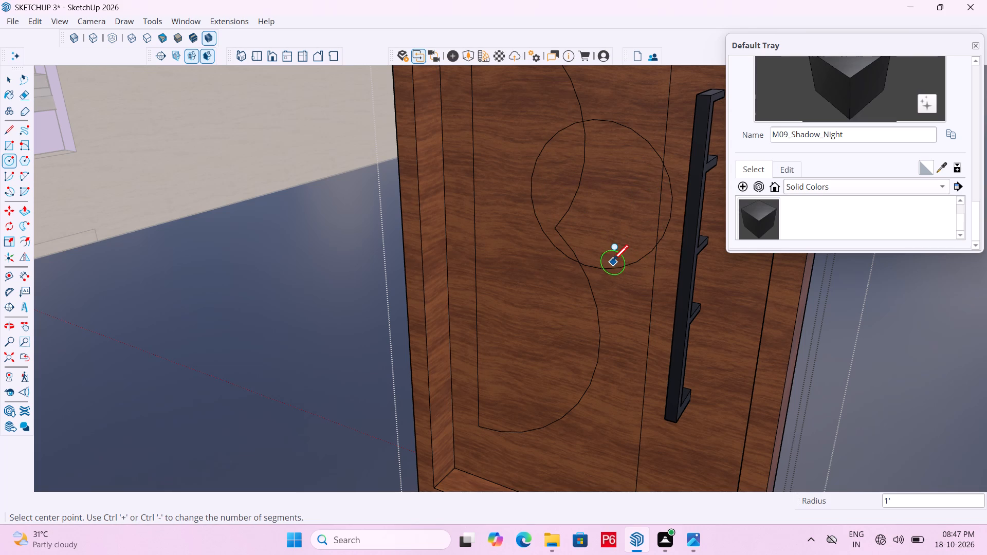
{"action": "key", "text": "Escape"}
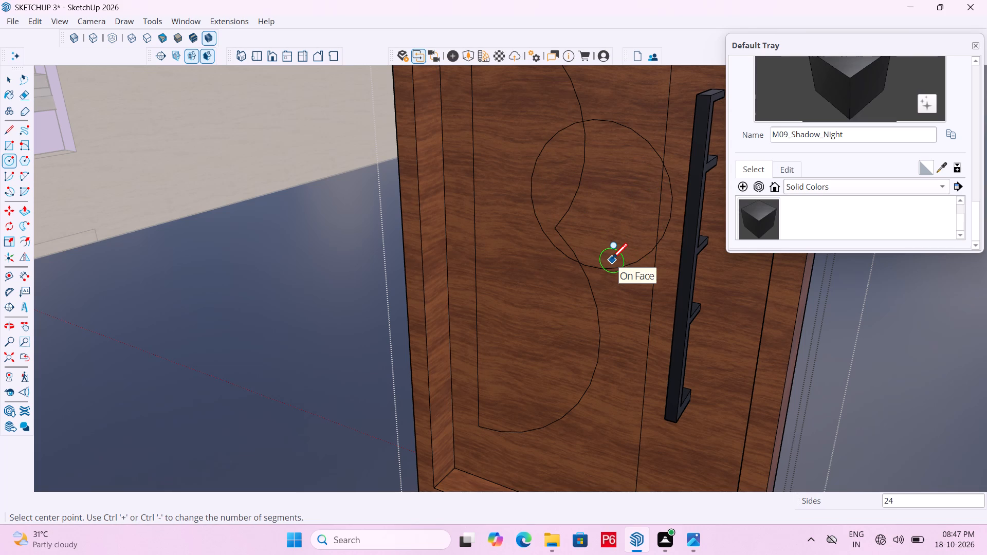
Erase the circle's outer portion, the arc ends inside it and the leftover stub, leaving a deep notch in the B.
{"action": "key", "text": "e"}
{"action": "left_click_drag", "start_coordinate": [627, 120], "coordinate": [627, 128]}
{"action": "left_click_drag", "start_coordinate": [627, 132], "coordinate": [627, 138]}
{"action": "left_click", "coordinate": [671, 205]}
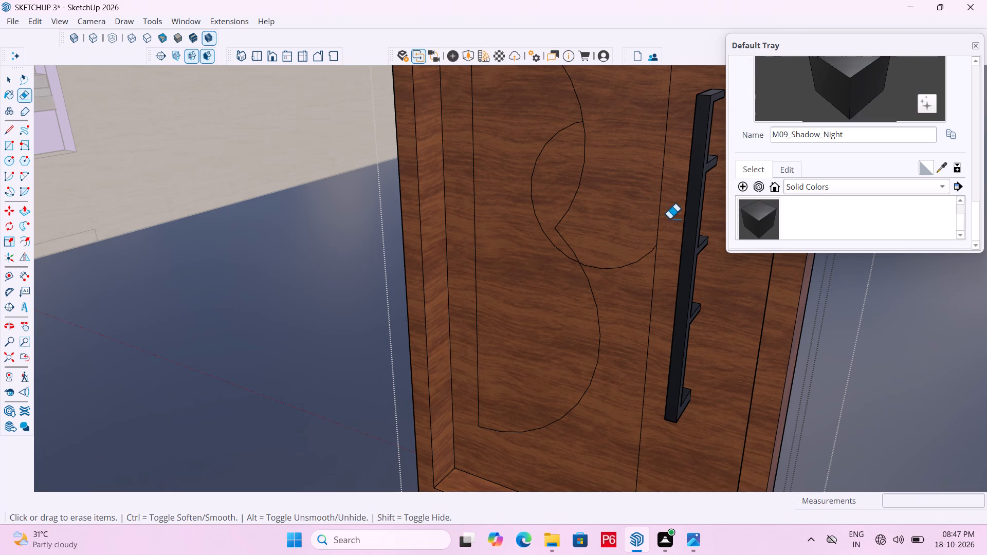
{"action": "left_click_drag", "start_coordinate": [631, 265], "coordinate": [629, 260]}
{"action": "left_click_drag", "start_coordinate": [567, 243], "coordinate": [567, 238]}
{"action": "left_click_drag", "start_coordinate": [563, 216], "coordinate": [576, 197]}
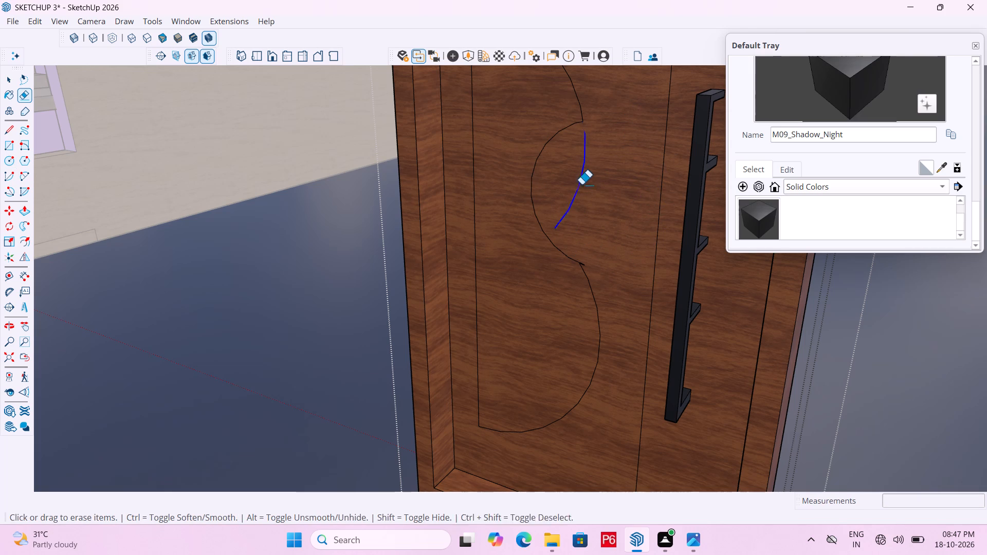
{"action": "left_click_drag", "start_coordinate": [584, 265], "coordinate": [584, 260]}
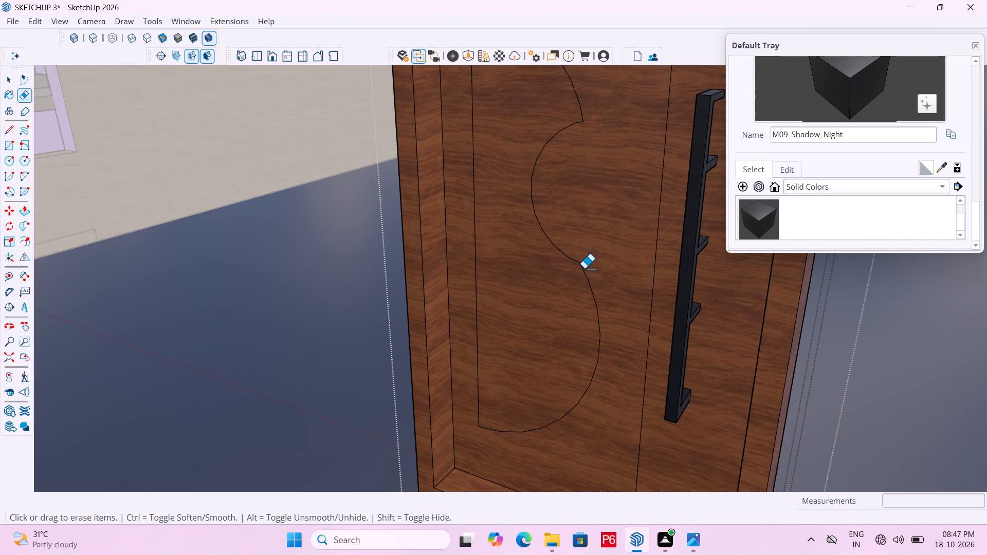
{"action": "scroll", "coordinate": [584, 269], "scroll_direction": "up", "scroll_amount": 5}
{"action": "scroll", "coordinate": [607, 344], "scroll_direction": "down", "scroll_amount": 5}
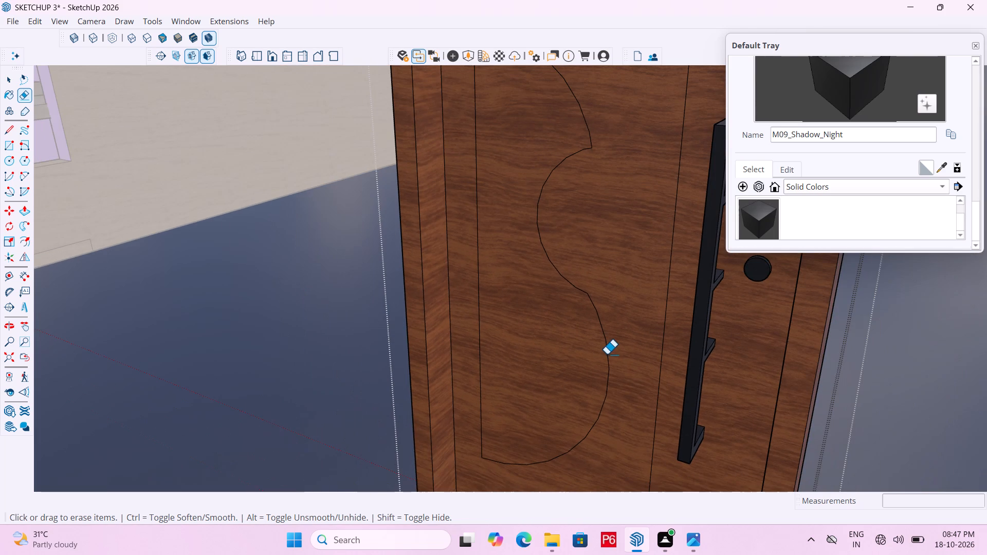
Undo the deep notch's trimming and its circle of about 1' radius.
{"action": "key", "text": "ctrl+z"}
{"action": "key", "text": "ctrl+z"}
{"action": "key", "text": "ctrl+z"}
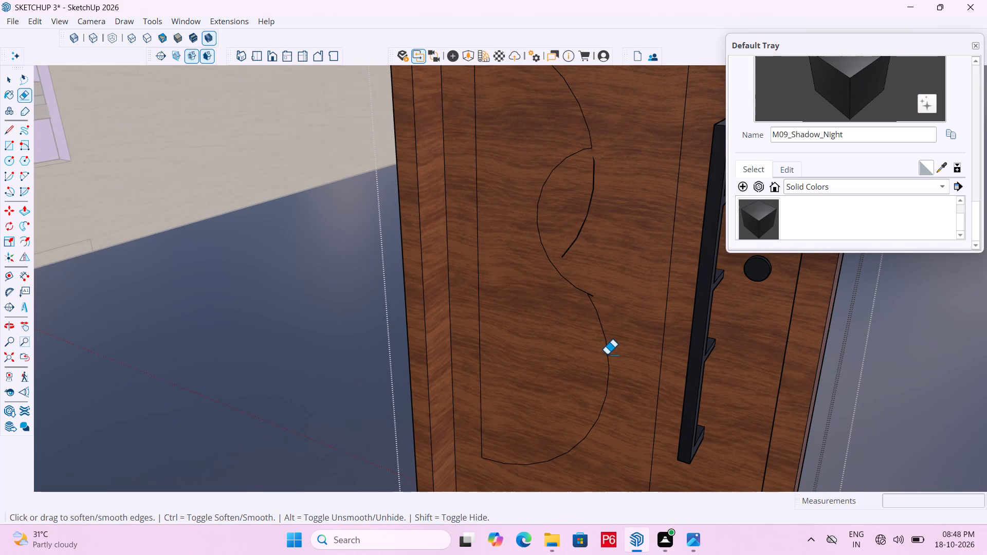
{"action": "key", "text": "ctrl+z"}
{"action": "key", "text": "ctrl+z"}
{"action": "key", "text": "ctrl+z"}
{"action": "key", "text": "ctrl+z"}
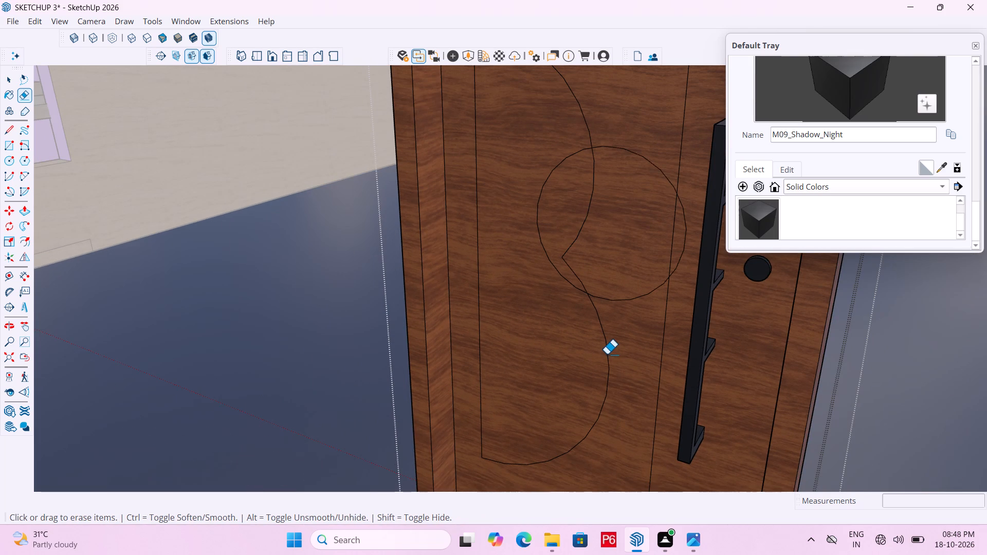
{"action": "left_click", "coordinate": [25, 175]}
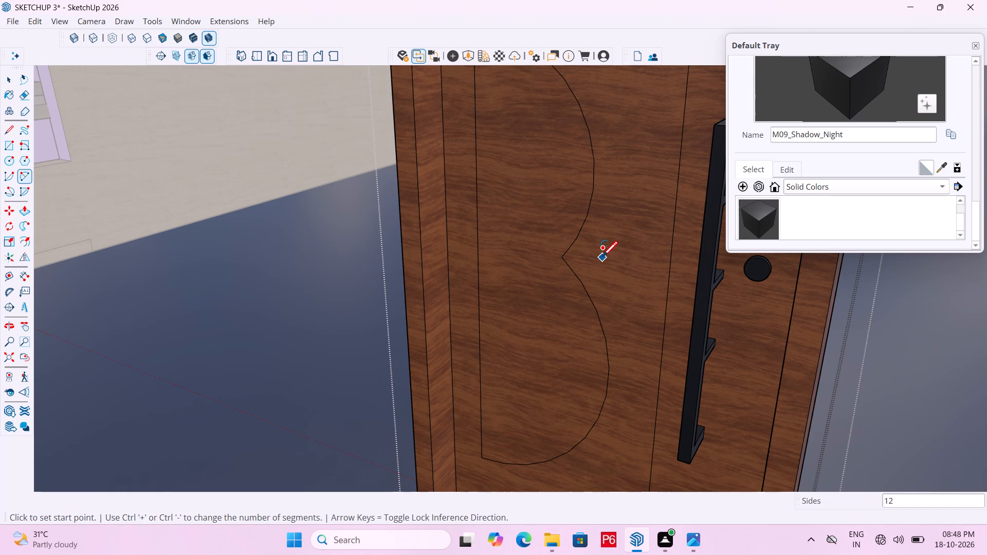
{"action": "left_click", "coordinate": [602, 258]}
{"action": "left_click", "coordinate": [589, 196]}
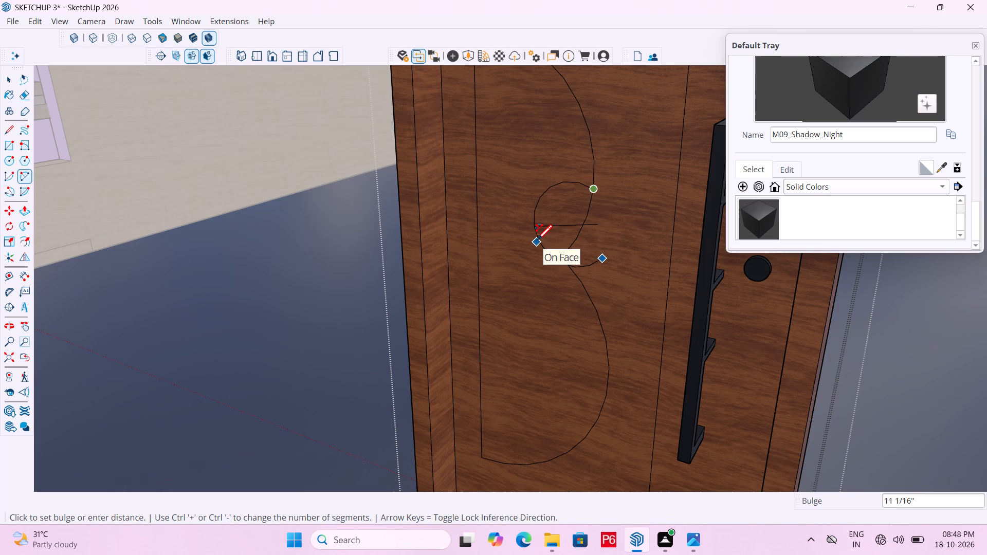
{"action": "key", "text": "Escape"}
Draw a circle of about 1' radius centred roughly level with the B's inner corner, toward the handle, just enclosing that corner.
{"action": "left_click", "coordinate": [9, 162]}
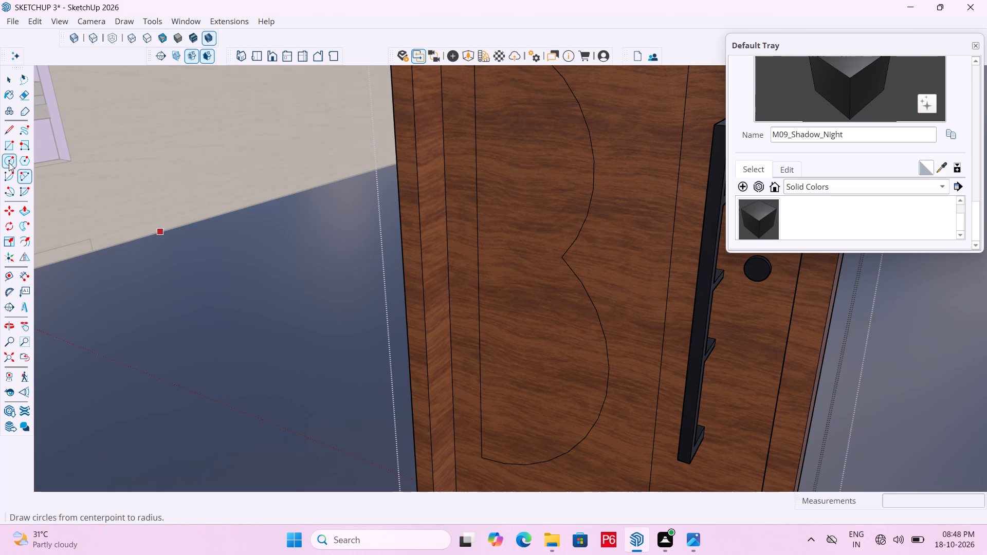
{"action": "left_click", "coordinate": [597, 264]}
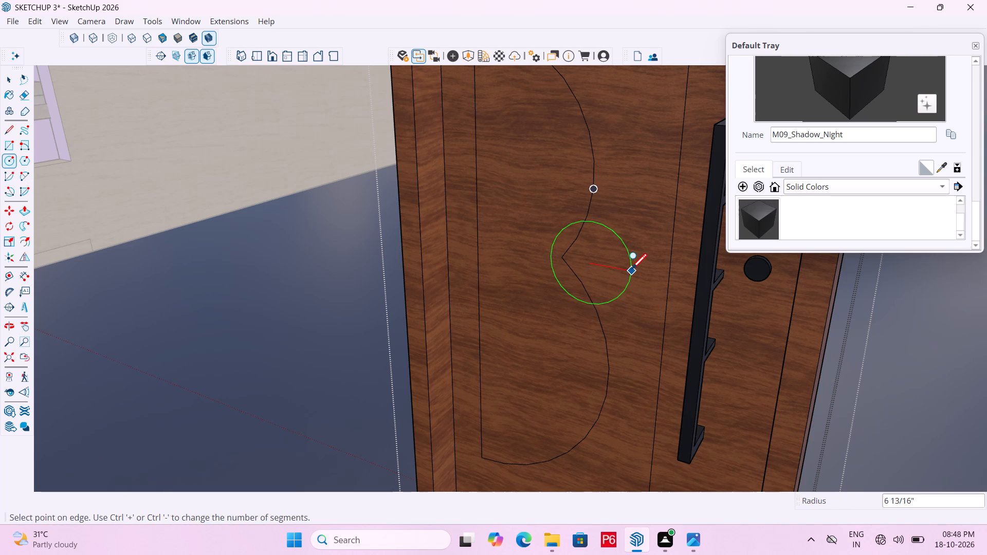
{"action": "key", "text": "Escape"}
{"action": "left_click", "coordinate": [630, 263]}
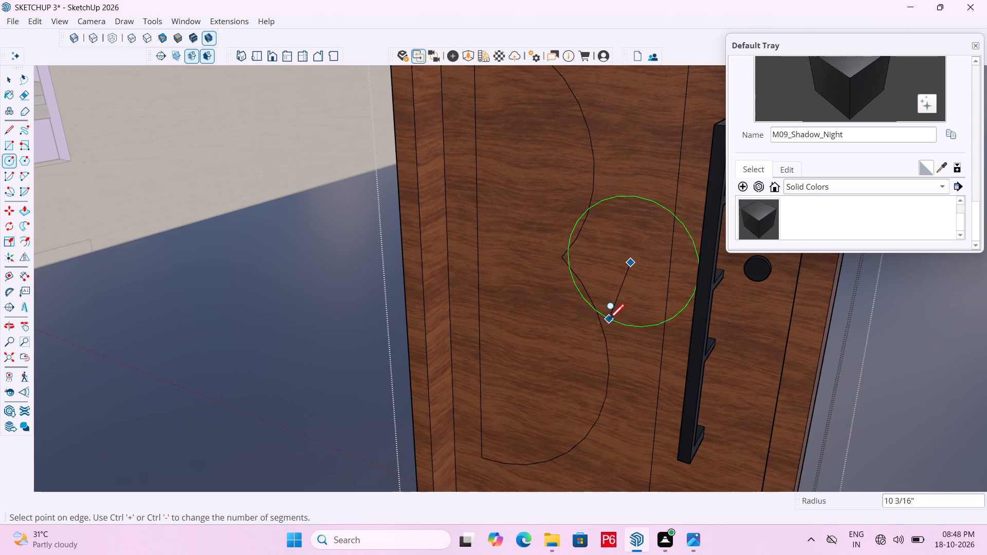
{"action": "left_click", "coordinate": [614, 329]}
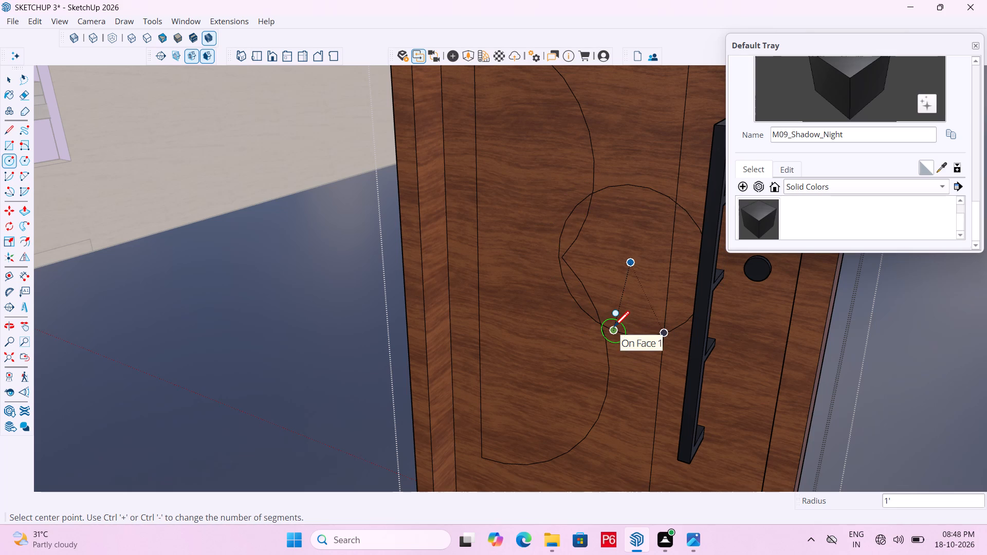
Erase the circle's outer portion and the arc ends inside it, leaving a shallow rounded notch between the B's lobes.
{"action": "key", "text": "e"}
{"action": "left_click_drag", "start_coordinate": [632, 335], "coordinate": [633, 339]}
{"action": "left_click", "coordinate": [633, 339]}
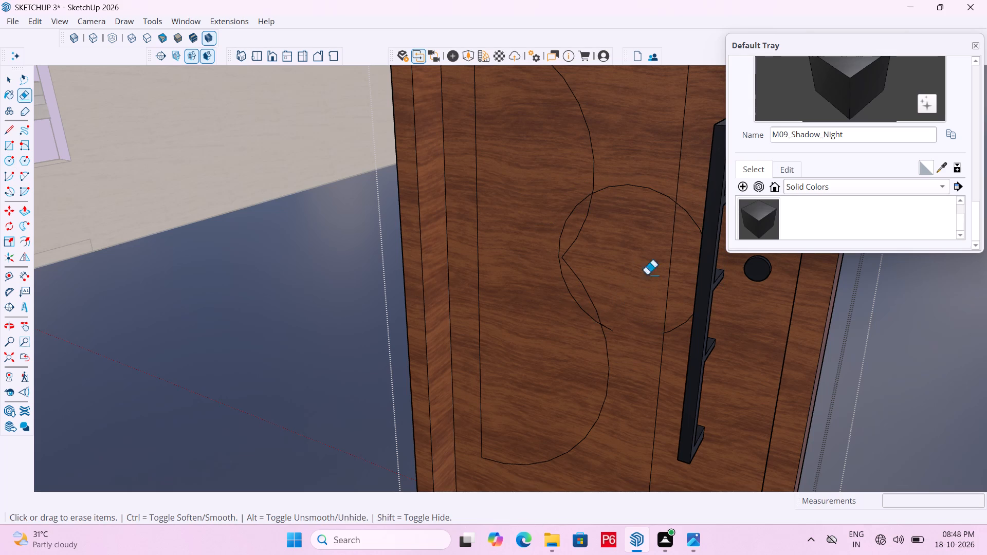
{"action": "left_click_drag", "start_coordinate": [652, 203], "coordinate": [651, 190]}
{"action": "left_click", "coordinate": [651, 189]}
{"action": "left_click_drag", "start_coordinate": [690, 212], "coordinate": [690, 223]}
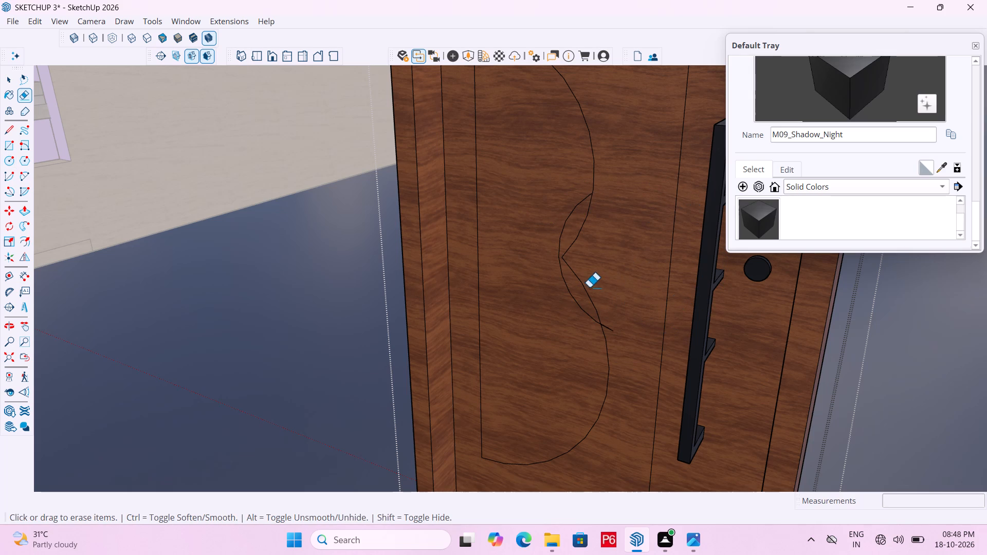
{"action": "left_click_drag", "start_coordinate": [610, 329], "coordinate": [611, 324]}
{"action": "left_click_drag", "start_coordinate": [576, 276], "coordinate": [583, 261]}
{"action": "left_click", "coordinate": [578, 243]}
{"action": "left_click", "coordinate": [574, 243]}
{"action": "left_click", "coordinate": [578, 237]}
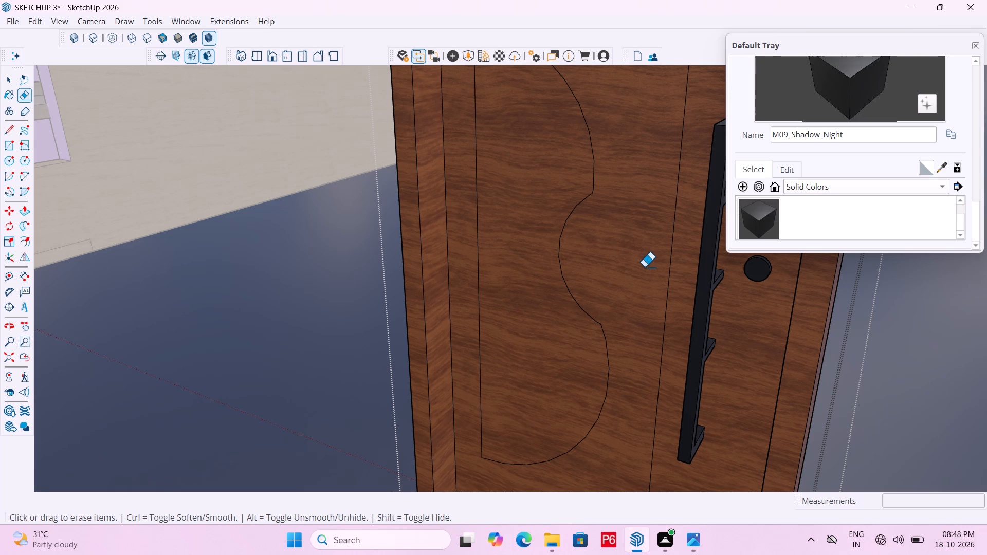
Save the model with the reshaped notch in the B outline.
{"action": "key", "text": "ctrl+s"}
{"action": "key", "text": "ctrl+s"}
{"action": "key", "text": "ctrl+s"}
{"action": "key", "text": "ctrl+s"}
Examine the B outline's reshaped notch in the context of the whole door and its handle.
{"action": "scroll", "coordinate": [582, 316], "scroll_direction": "down", "scroll_amount": 2}
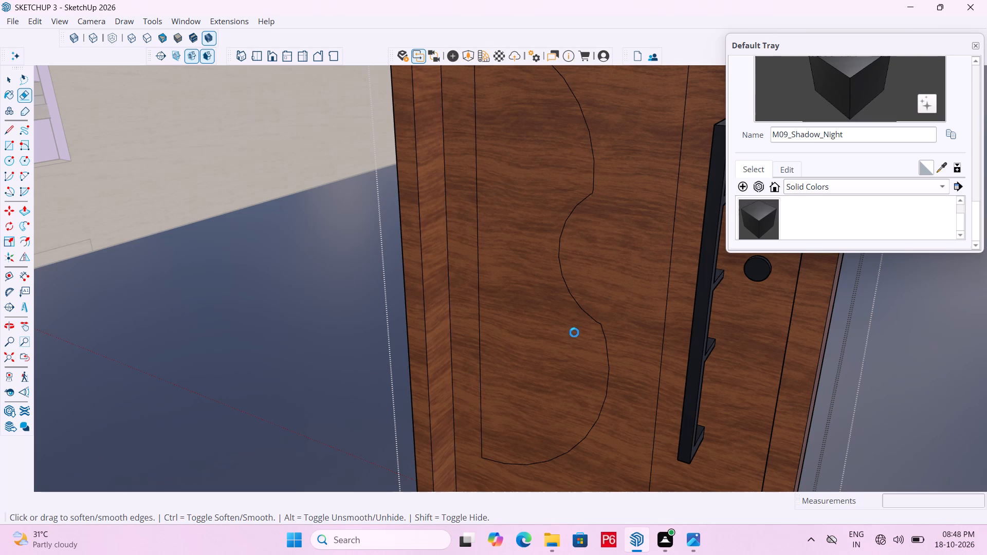
{"action": "scroll", "coordinate": [574, 332], "scroll_direction": "down", "scroll_amount": 2}
{"action": "scroll", "coordinate": [509, 326], "scroll_direction": "down", "scroll_amount": 6}
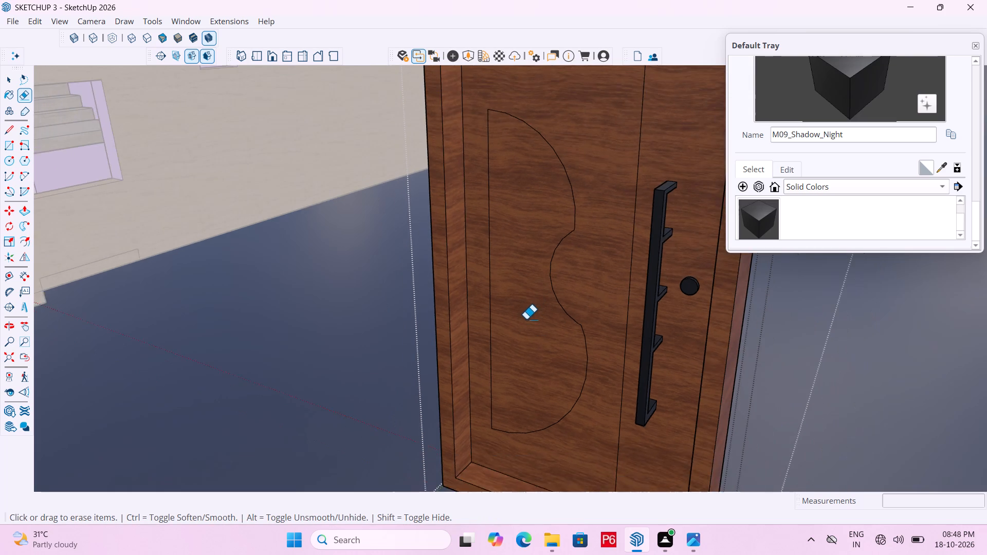
{"action": "scroll", "coordinate": [526, 320], "scroll_direction": "down", "scroll_amount": 2}
{"action": "middle_click_drag", "start_coordinate": [536, 324], "coordinate": [557, 328]}
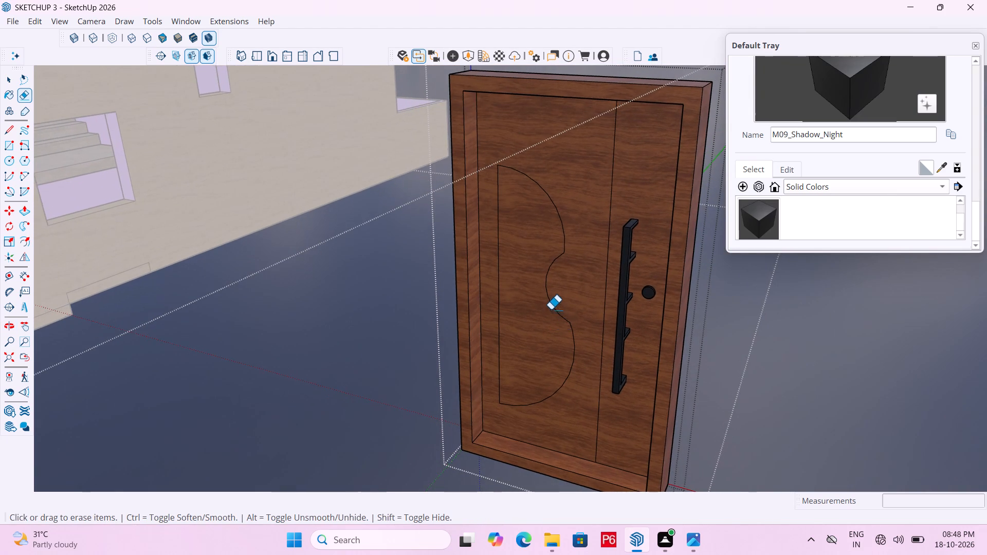
{"action": "scroll", "coordinate": [549, 306], "scroll_direction": "up", "scroll_amount": 6}
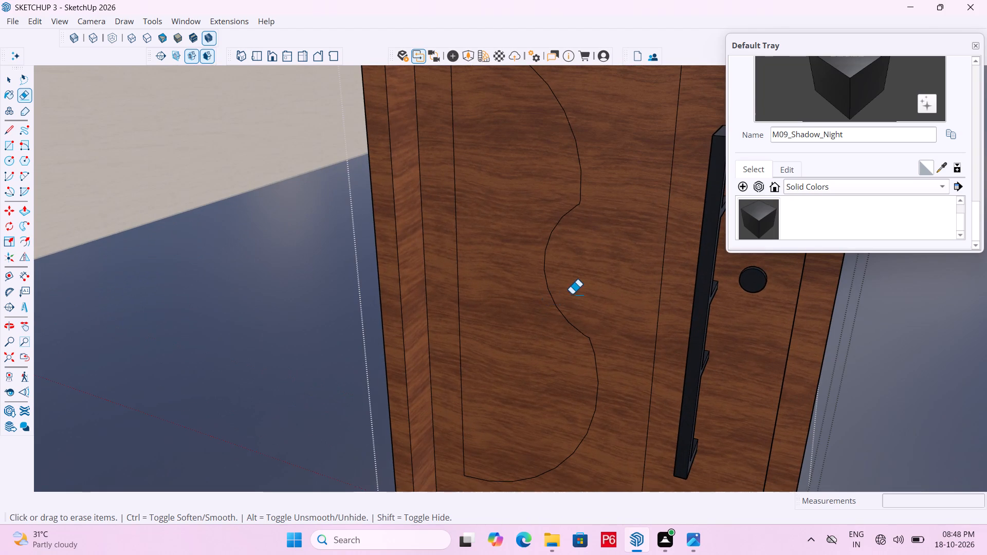
Delete the short bottom segment of the B outline's straight edge and redraw it, about 6" long, to meet the arc.
{"action": "scroll", "coordinate": [574, 294], "scroll_direction": "down", "scroll_amount": 3}
{"action": "key", "text": "space"}
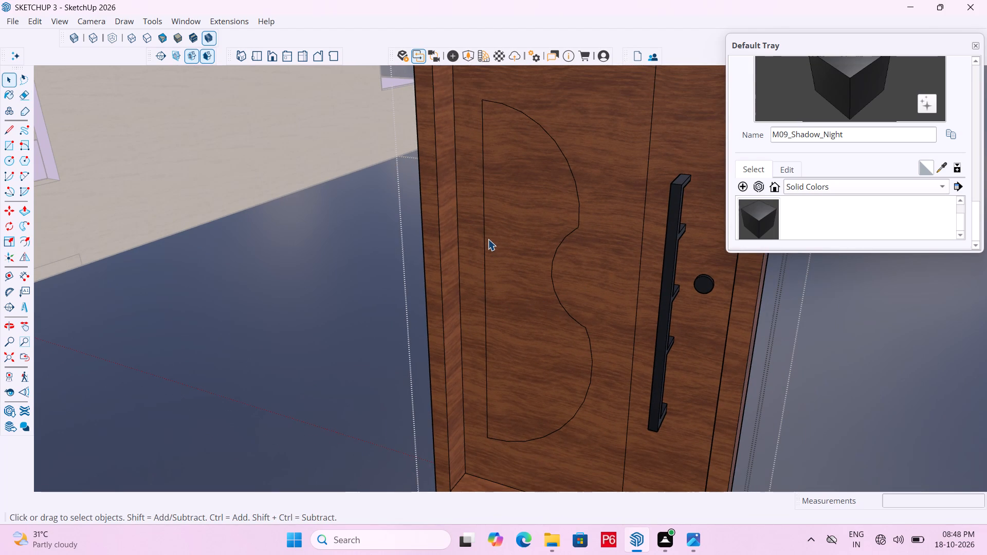
{"action": "left_click", "coordinate": [485, 232]}
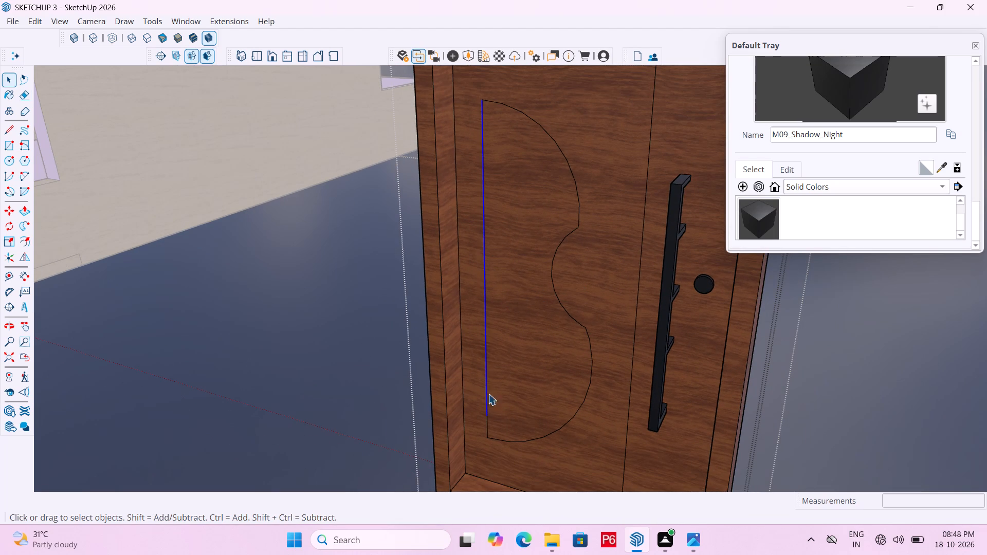
{"action": "left_click", "coordinate": [486, 423]}
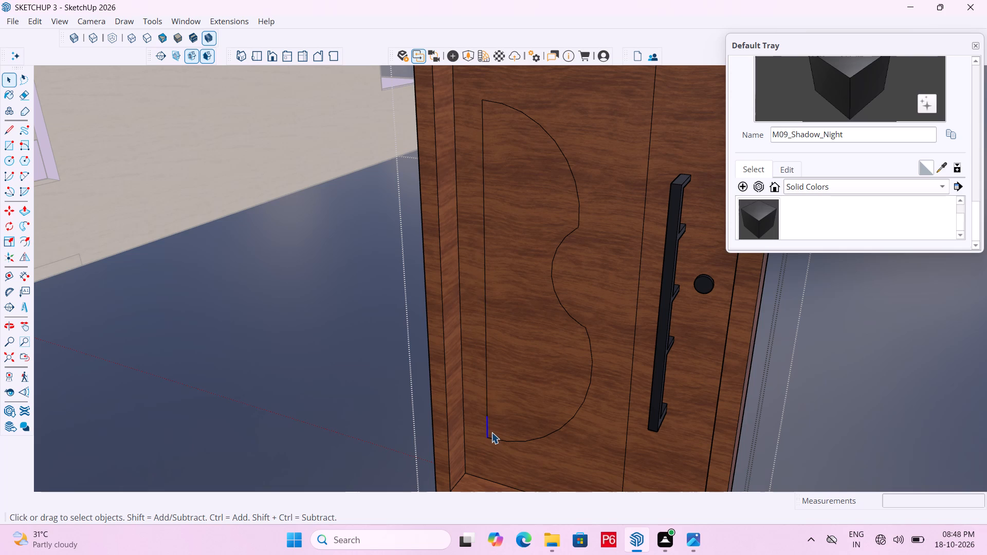
{"action": "key", "text": "Delete"}
{"action": "scroll", "coordinate": [486, 435], "scroll_direction": "up", "scroll_amount": 2}
{"action": "key", "text": "l"}
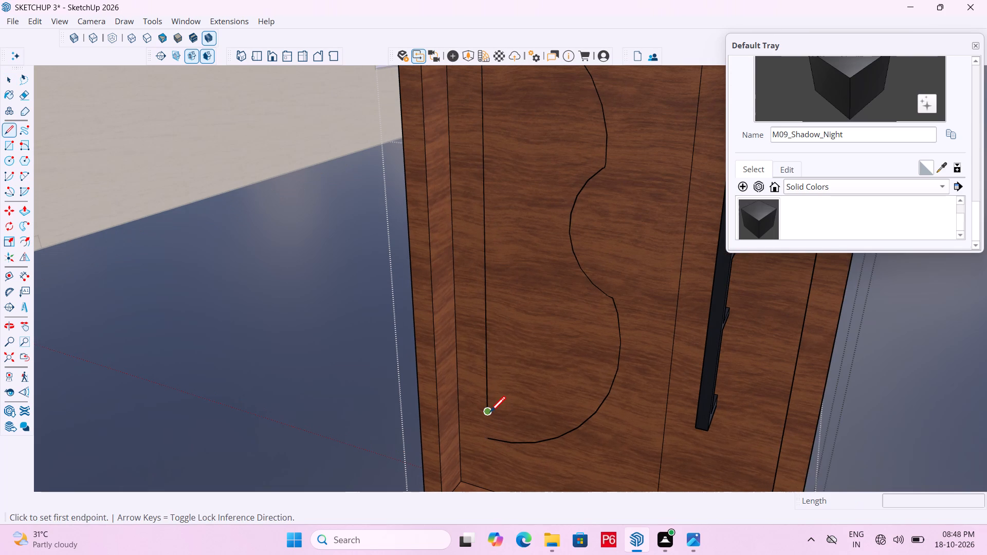
{"action": "left_click", "coordinate": [490, 414]}
{"action": "left_click", "coordinate": [489, 442]}
Save the model with the redrawn segment in the B outline's straight edge.
{"action": "key", "text": "ctrl+s"}
{"action": "key", "text": "ctrl+s"}
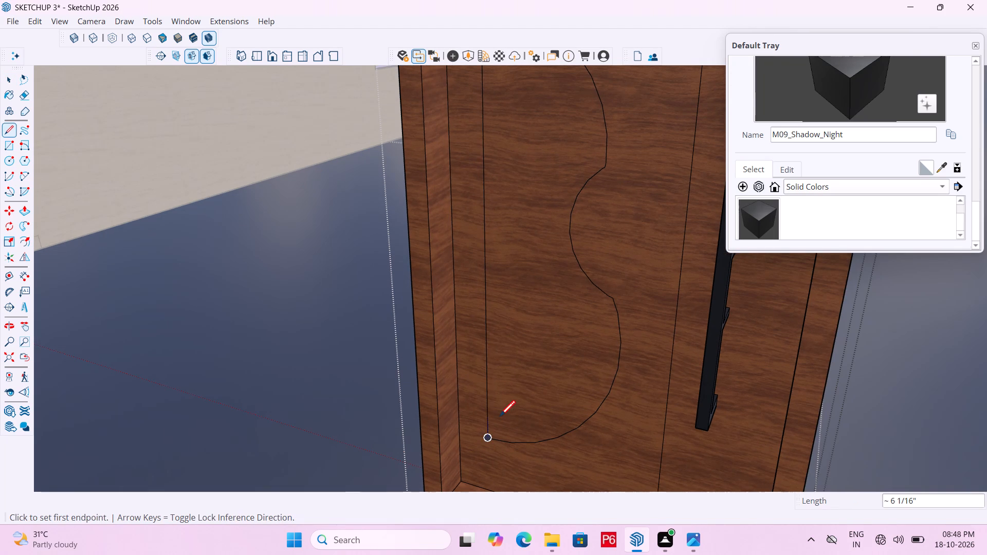
{"action": "key", "text": "ctrl+s"}
{"action": "key", "text": "ctrl+s"}
Outside the door group, draw a vertical line about 6' 7" long just inside the B's straight edge, from upper to lower arc.
{"action": "scroll", "coordinate": [505, 424], "scroll_direction": "down", "scroll_amount": 1}
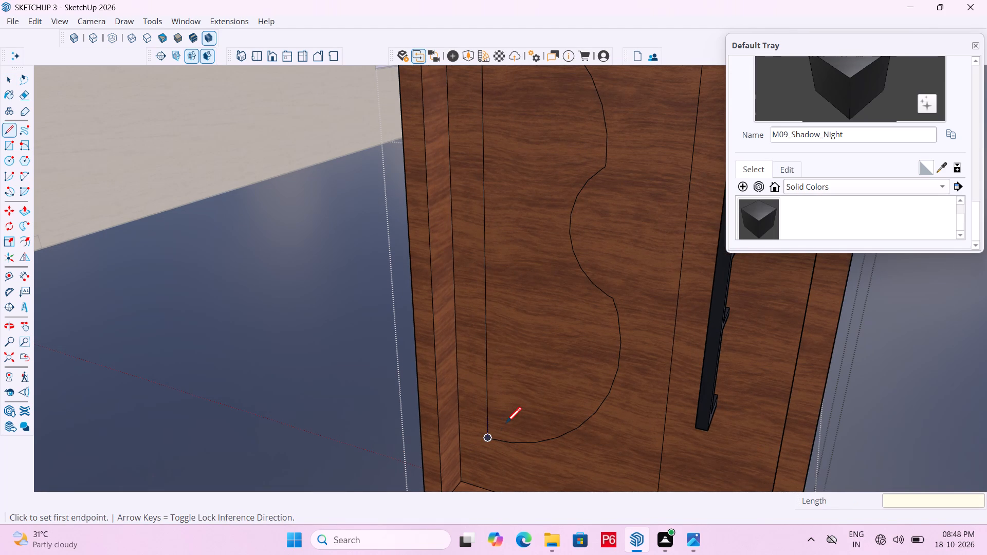
{"action": "scroll", "coordinate": [508, 428], "scroll_direction": "down", "scroll_amount": 1}
{"action": "key", "text": "space"}
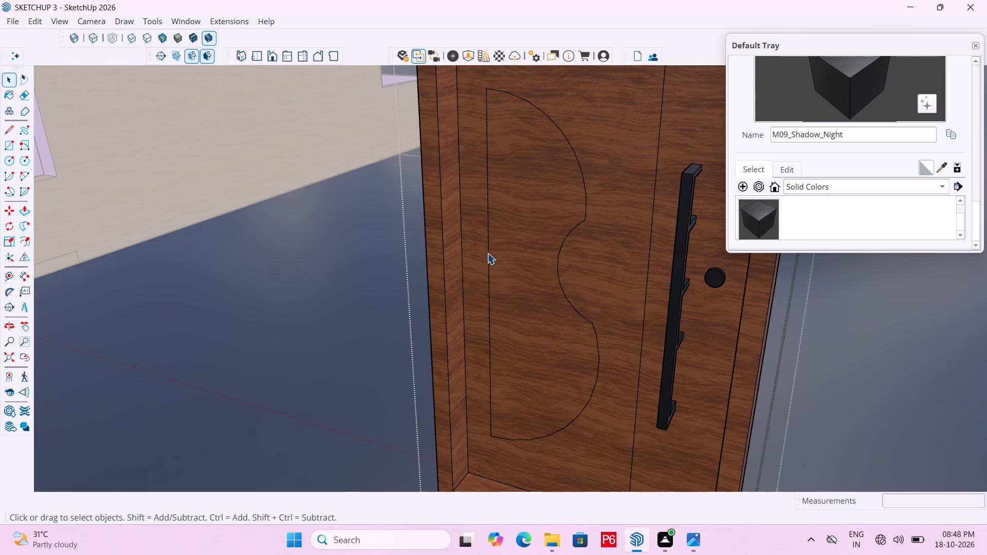
{"action": "left_click", "coordinate": [488, 253]}
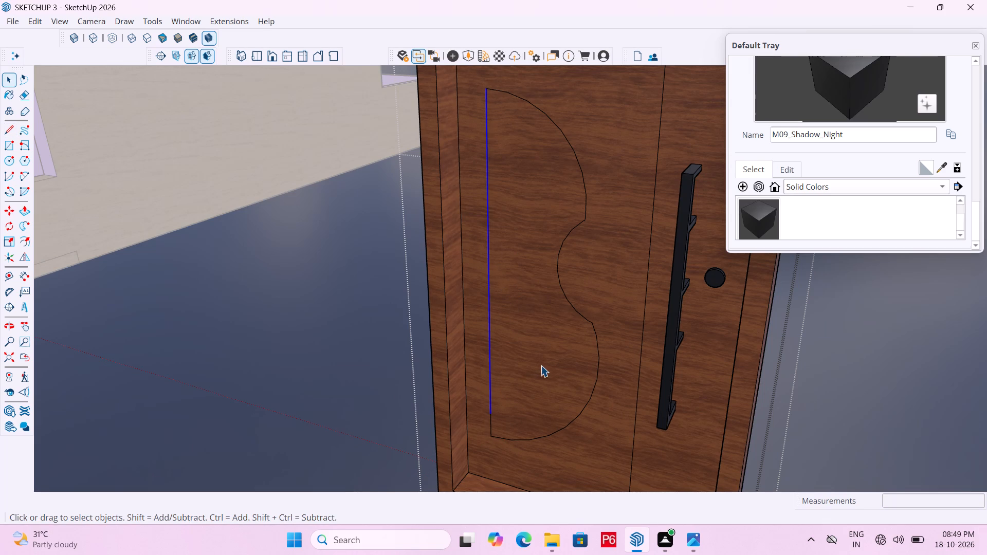
{"action": "key", "text": "Escape"}
{"action": "key", "text": "l"}
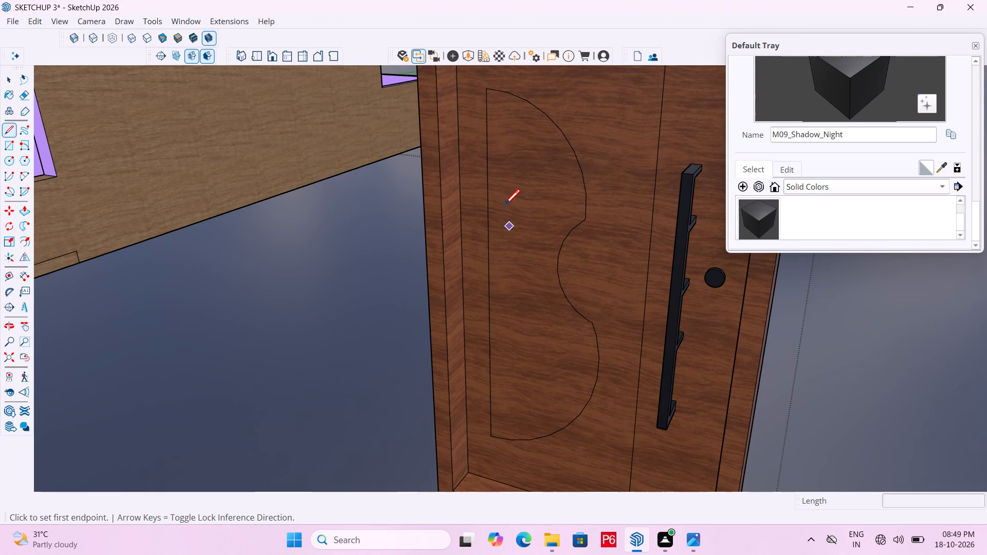
{"action": "scroll", "coordinate": [493, 80], "scroll_direction": "up", "scroll_amount": 9}
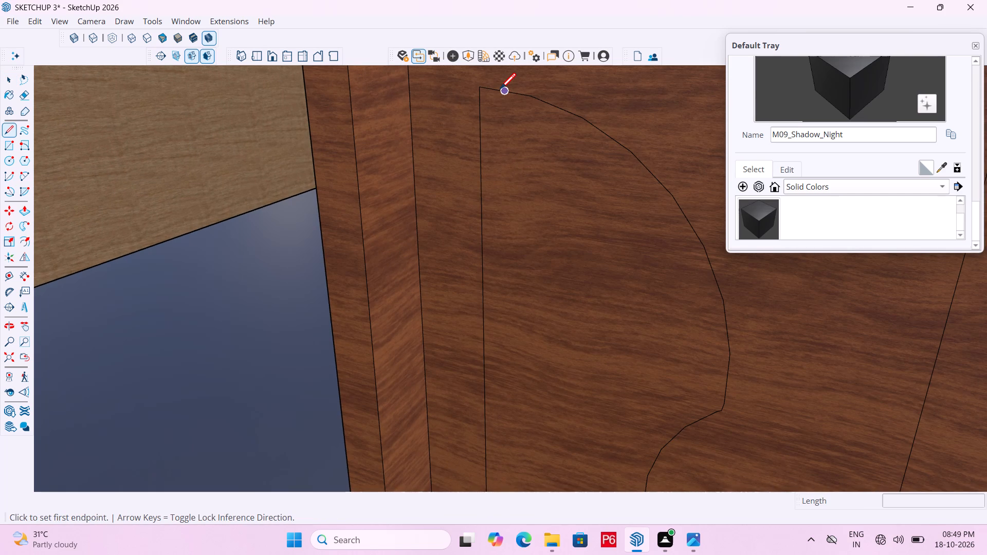
{"action": "left_click", "coordinate": [501, 90]}
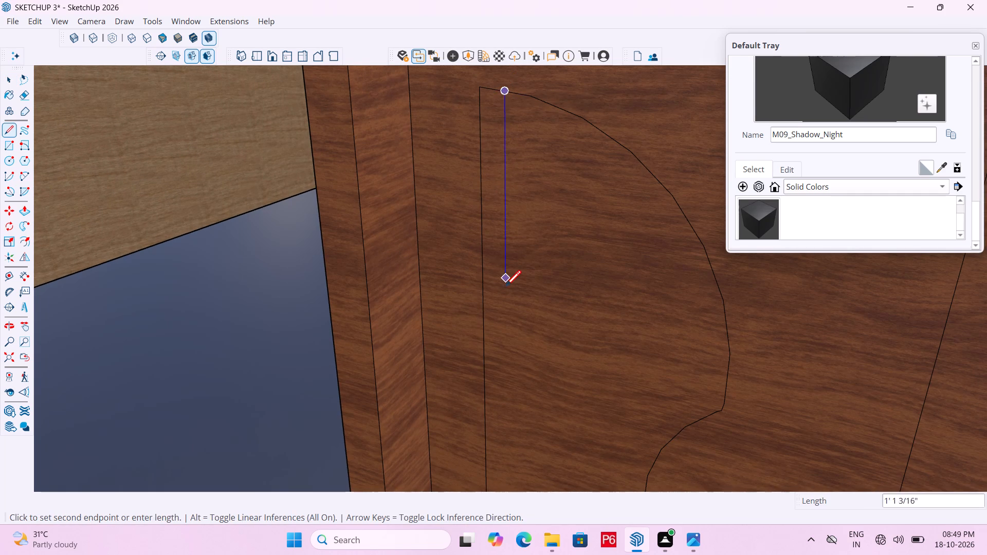
{"action": "scroll", "coordinate": [487, 228], "scroll_direction": "down", "scroll_amount": 13}
{"action": "scroll", "coordinate": [496, 457], "scroll_direction": "up", "scroll_amount": 5}
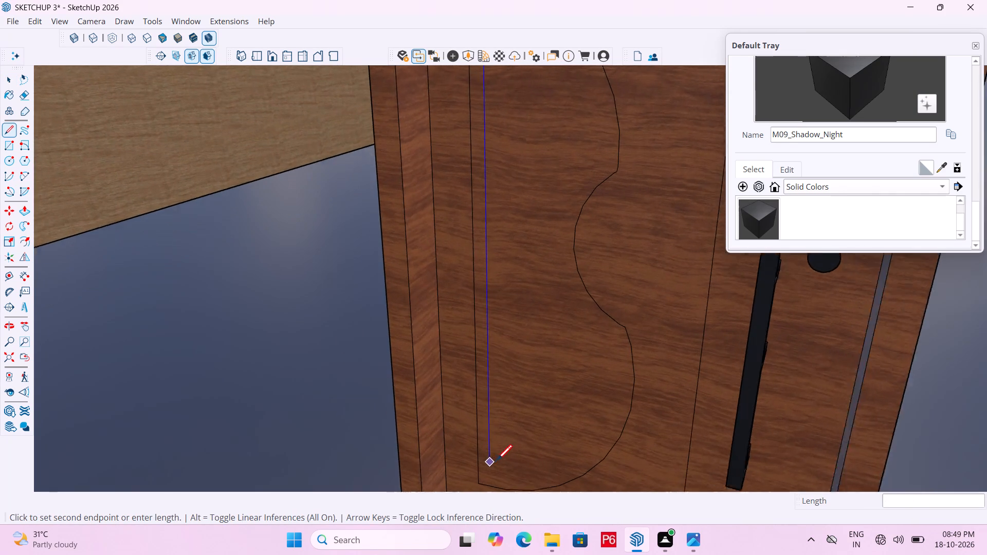
{"action": "scroll", "coordinate": [469, 321], "scroll_direction": "down", "scroll_amount": 4}
{"action": "scroll", "coordinate": [491, 428], "scroll_direction": "up", "scroll_amount": 5}
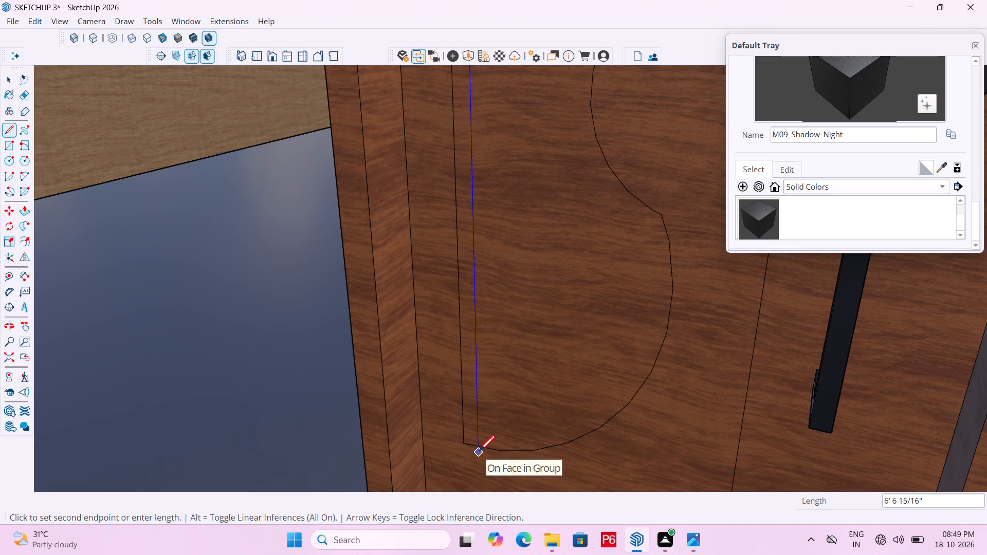
{"action": "middle_click_drag", "start_coordinate": [474, 451], "coordinate": [405, 431]}
{"action": "scroll", "coordinate": [474, 451], "scroll_direction": "up", "scroll_amount": 1}
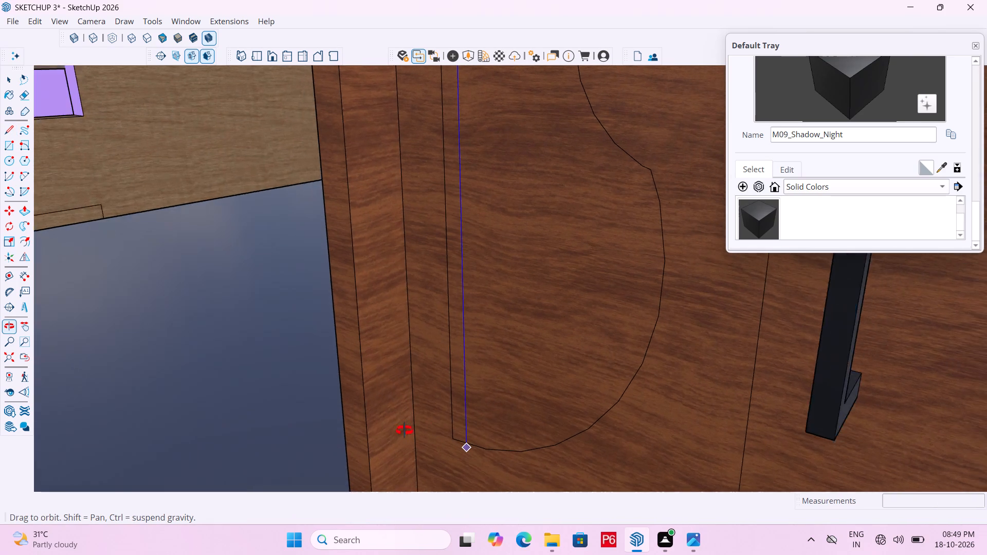
{"action": "middle_click_drag", "start_coordinate": [405, 431], "coordinate": [453, 435]}
{"action": "left_click", "coordinate": [481, 446]}
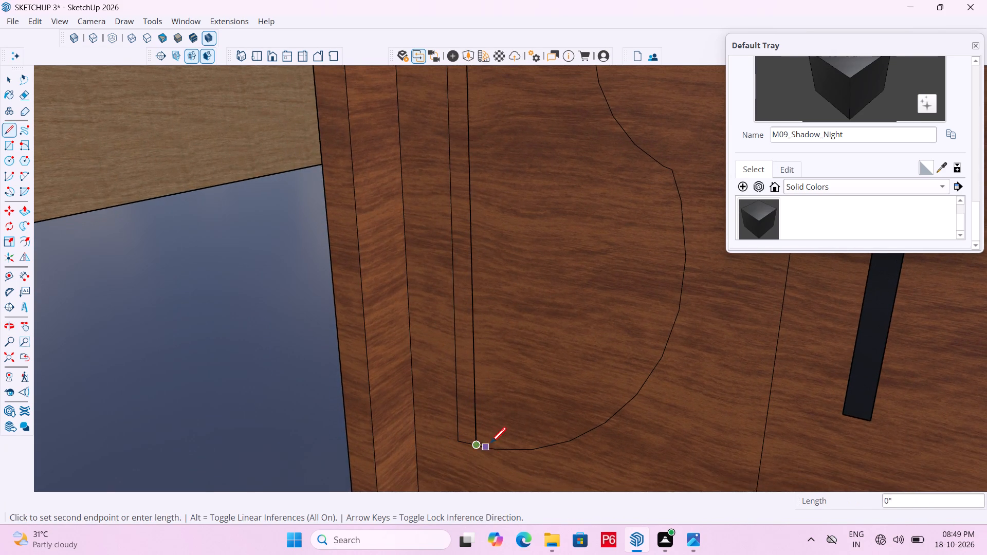
{"action": "key", "text": "space"}
Copy the vertical line three times across the B toward the handle, spacing the copies a little over 2" apart.
{"action": "scroll", "coordinate": [483, 362], "scroll_direction": "down", "scroll_amount": 7}
{"action": "scroll", "coordinate": [551, 407], "scroll_direction": "down", "scroll_amount": 3}
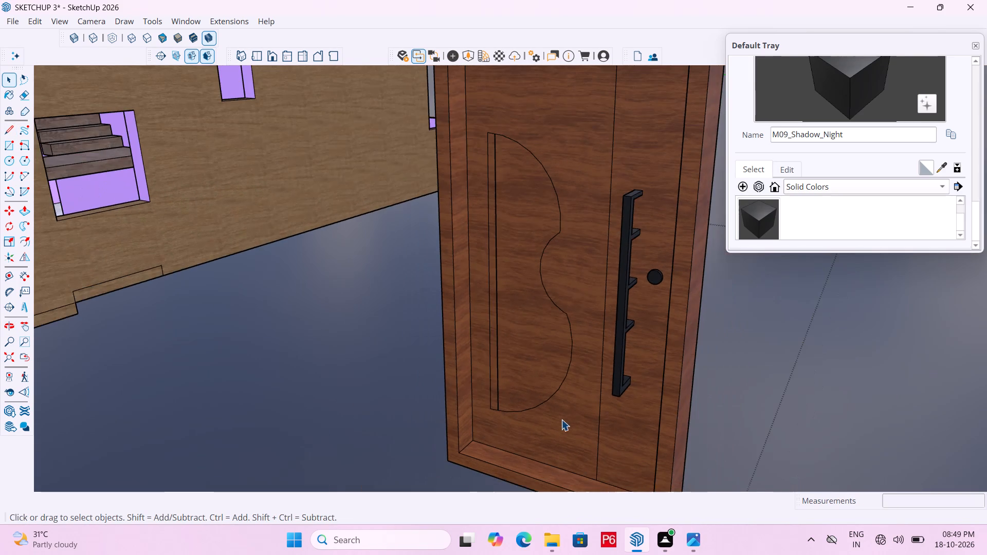
{"action": "scroll", "coordinate": [521, 187], "scroll_direction": "up", "scroll_amount": 5}
{"action": "scroll", "coordinate": [498, 112], "scroll_direction": "up", "scroll_amount": 5}
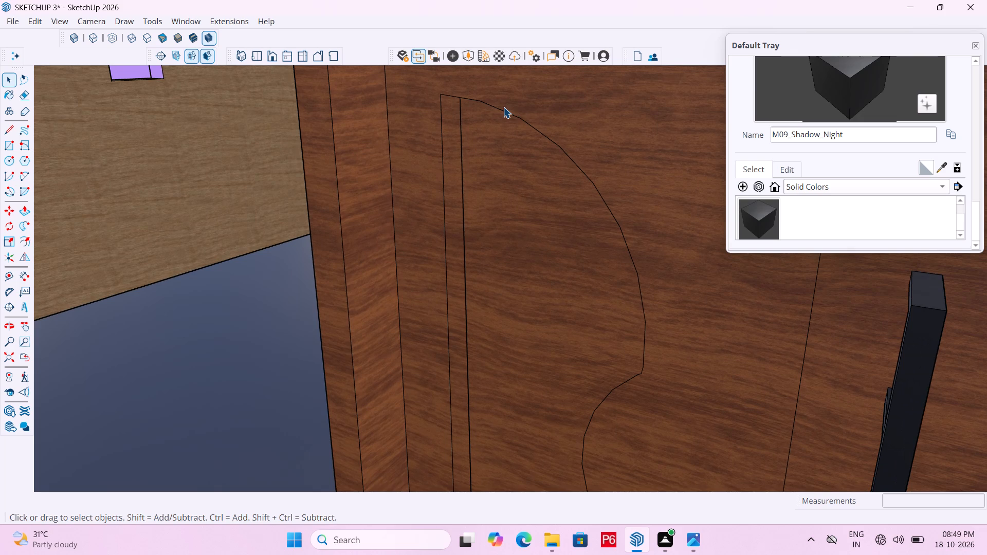
{"action": "key", "text": "l"}
{"action": "key", "text": "space"}
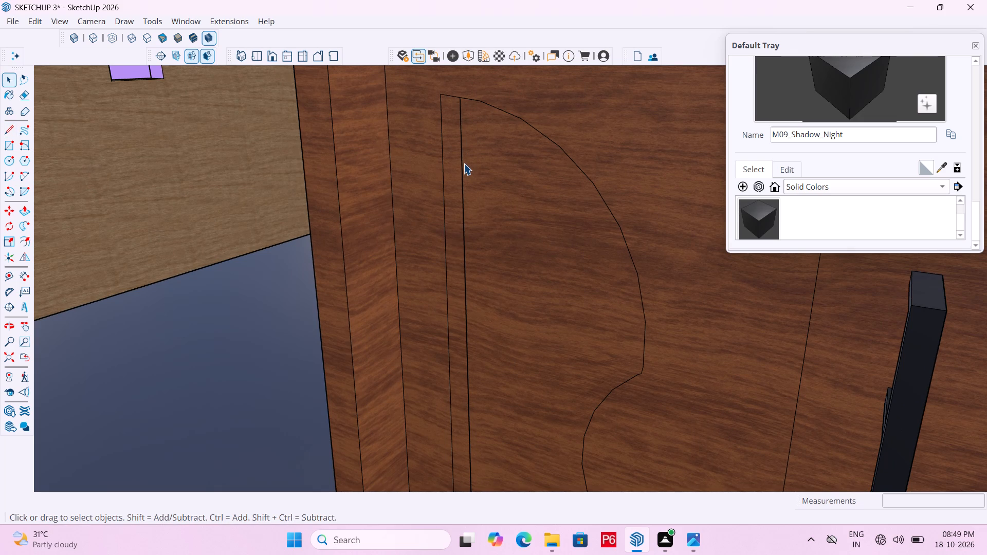
{"action": "left_click", "coordinate": [462, 166]}
{"action": "key", "text": "c"}
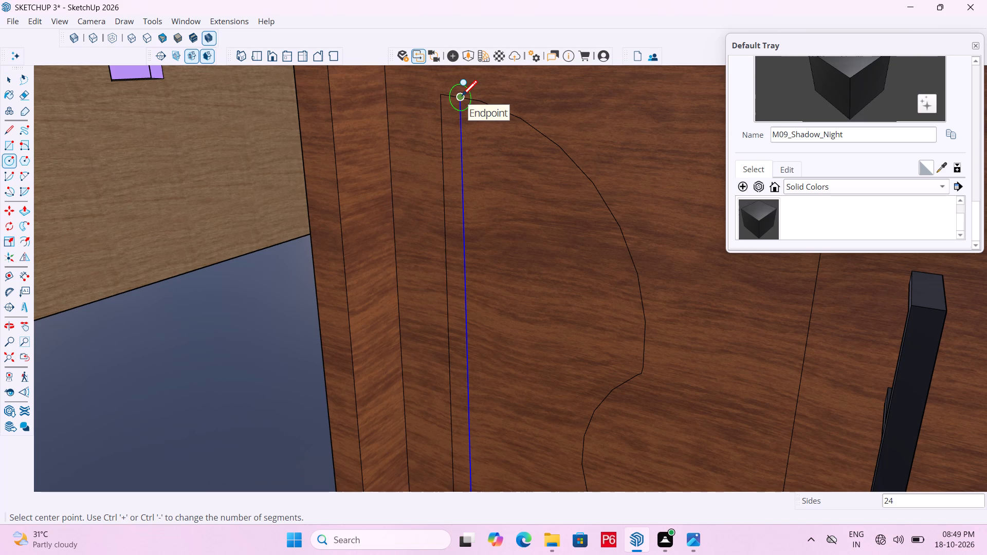
{"action": "key", "text": "m"}
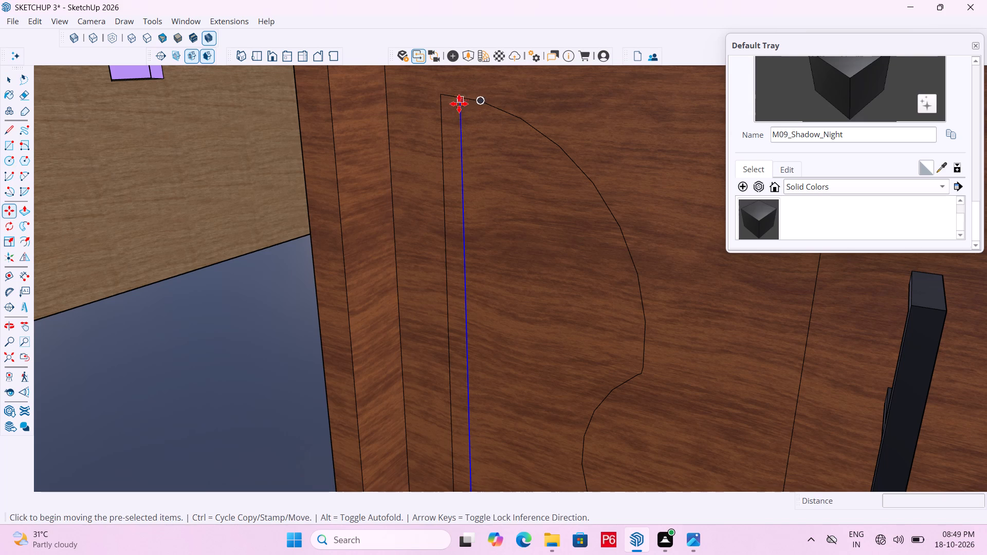
{"action": "left_click", "coordinate": [464, 98]}
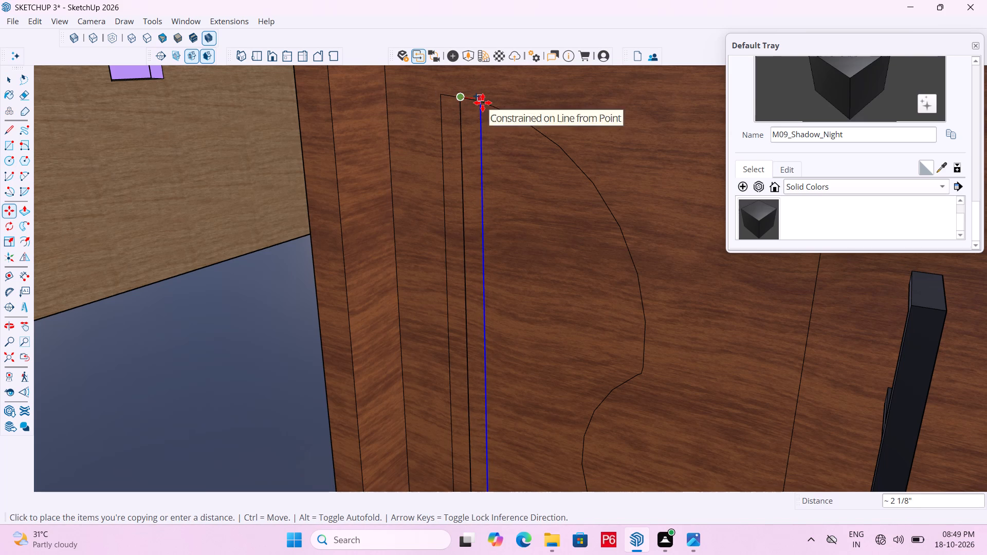
{"action": "left_click", "coordinate": [483, 103]}
{"action": "left_click", "coordinate": [480, 100]}
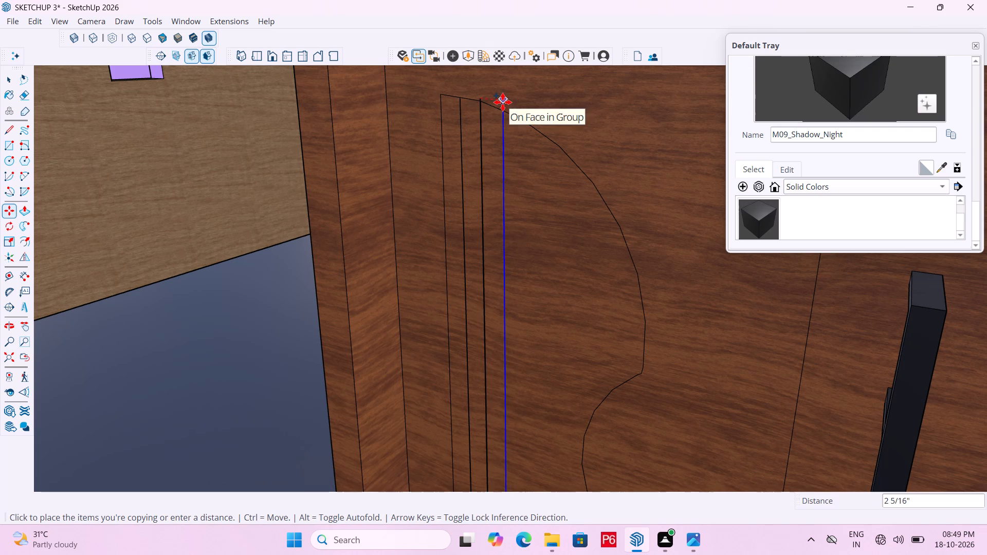
{"action": "left_click", "coordinate": [504, 102]}
{"action": "left_click", "coordinate": [502, 100]}
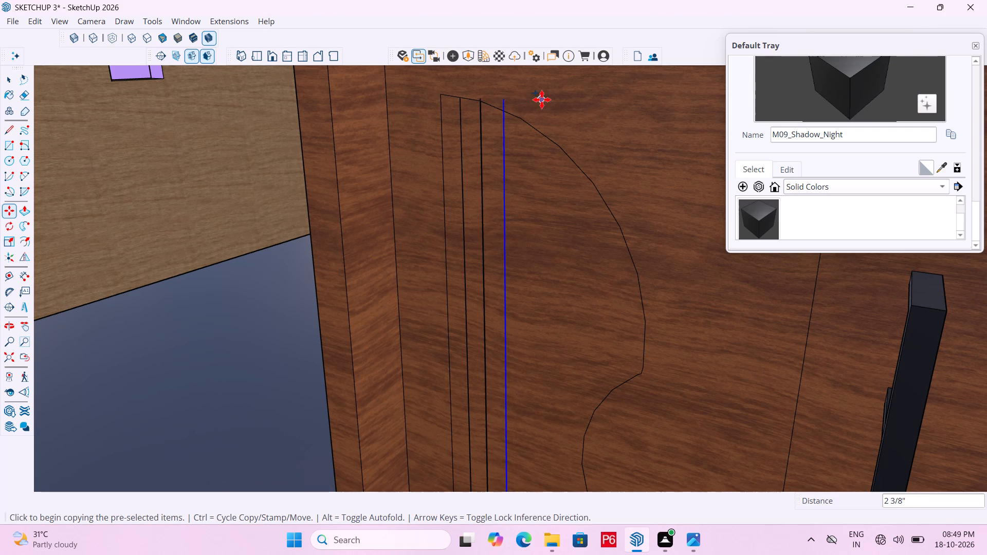
{"action": "left_click", "coordinate": [505, 102]}
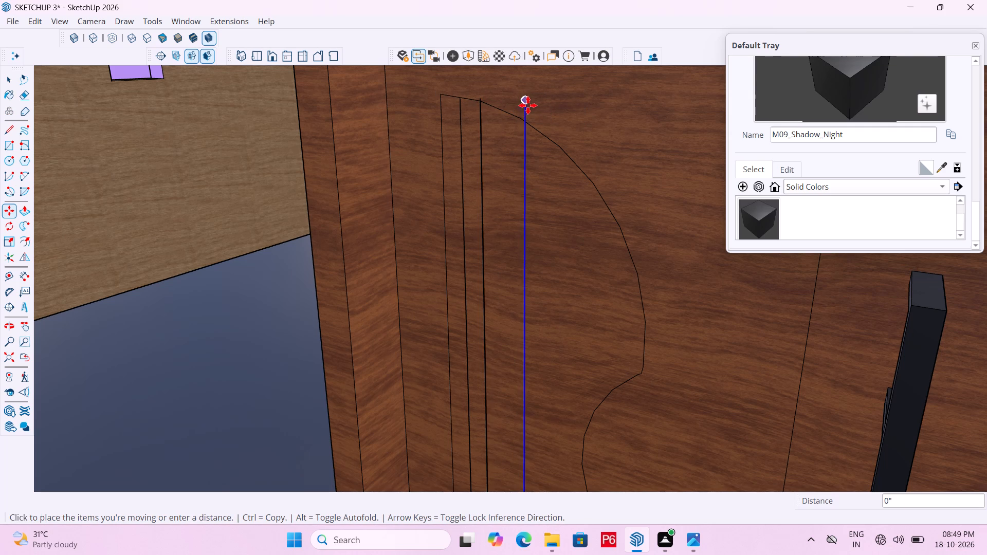
{"action": "left_click", "coordinate": [524, 103]}
Add four more copies of the vertical line toward the handle, about 2" apart, reaching past the B's notch.
{"action": "left_click", "coordinate": [525, 101]}
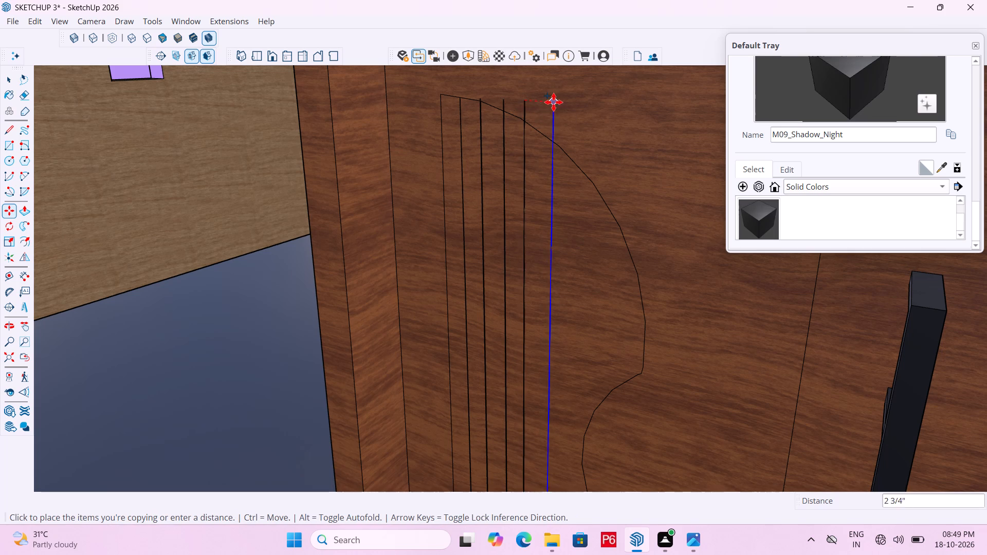
{"action": "left_click", "coordinate": [545, 105]}
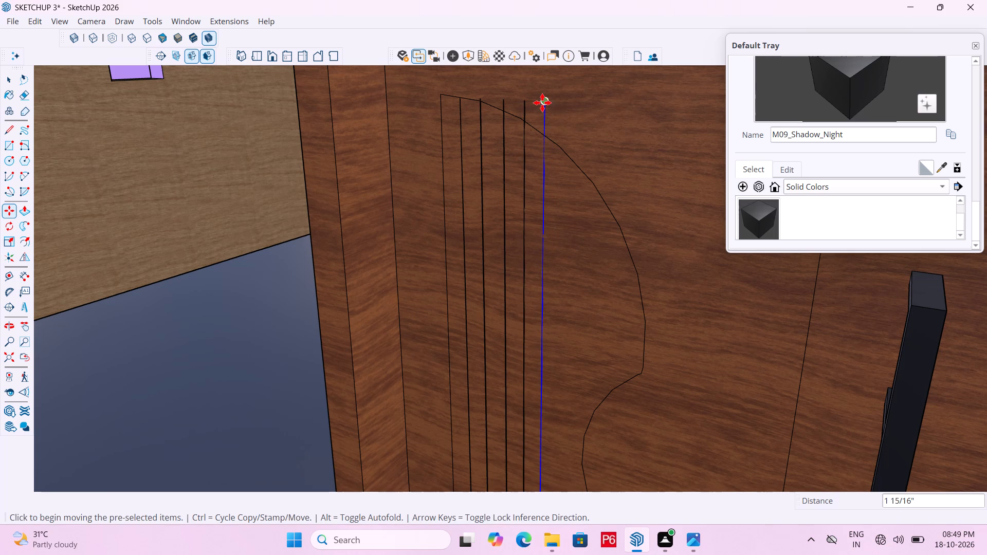
{"action": "left_click", "coordinate": [542, 103]}
{"action": "left_click", "coordinate": [566, 107]}
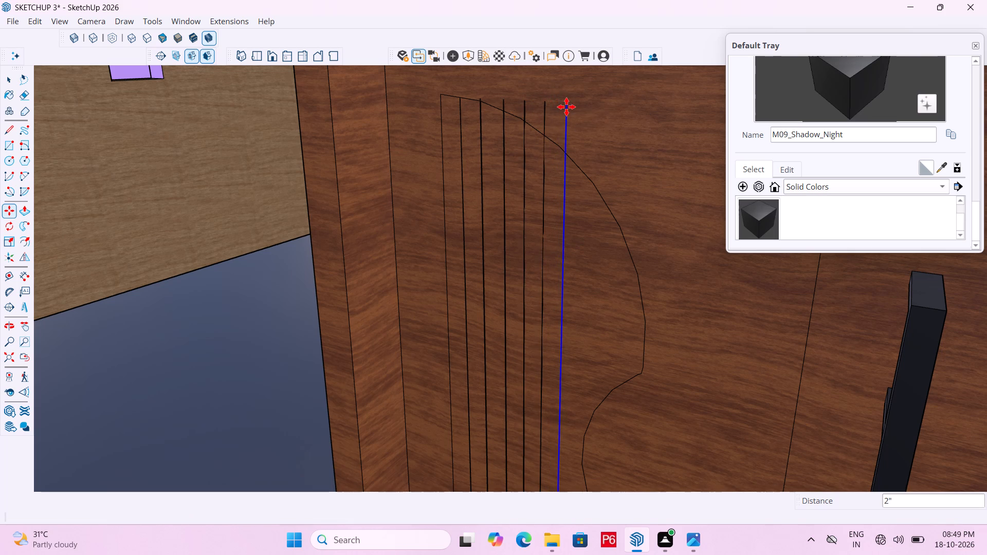
{"action": "left_click", "coordinate": [566, 106]}
{"action": "left_click", "coordinate": [589, 110]}
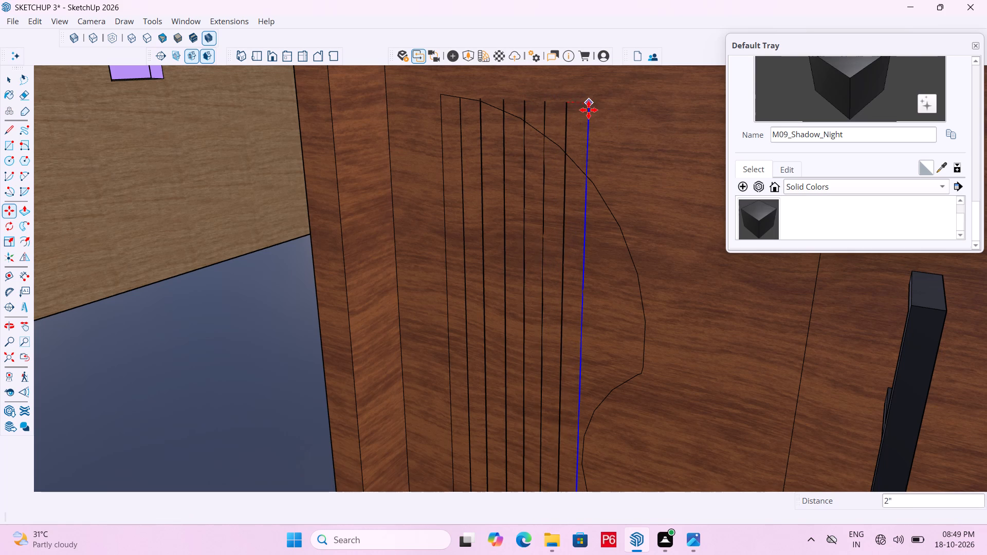
{"action": "left_click", "coordinate": [589, 109]}
{"action": "left_click", "coordinate": [610, 112]}
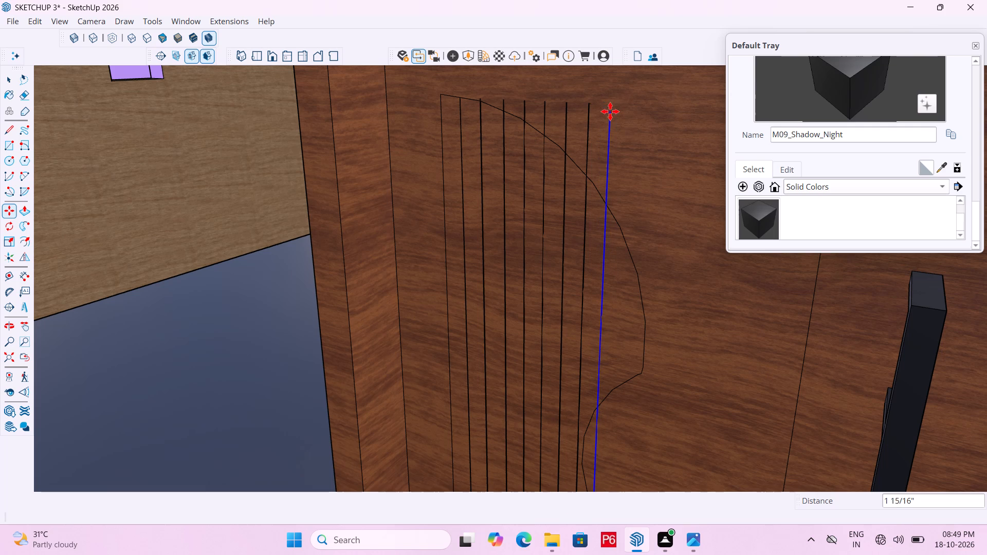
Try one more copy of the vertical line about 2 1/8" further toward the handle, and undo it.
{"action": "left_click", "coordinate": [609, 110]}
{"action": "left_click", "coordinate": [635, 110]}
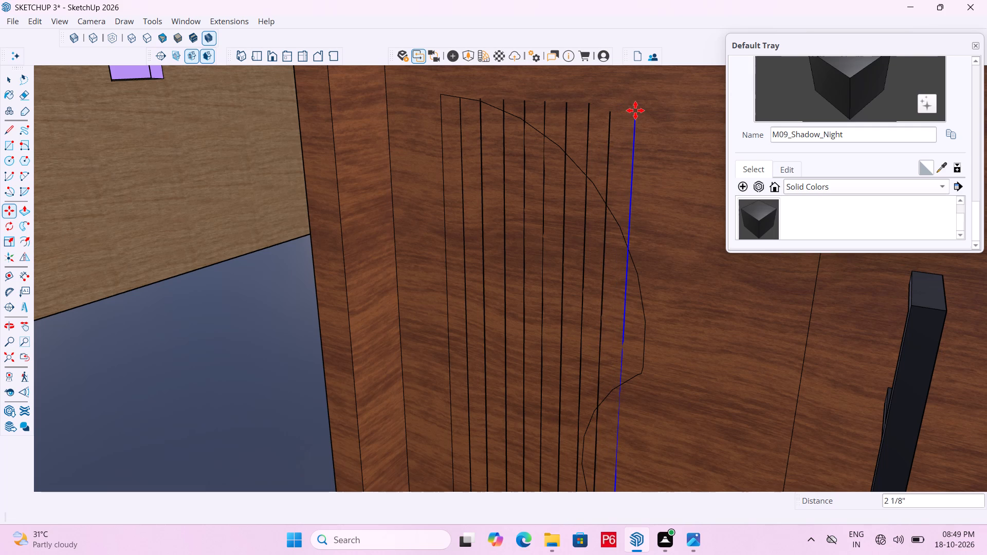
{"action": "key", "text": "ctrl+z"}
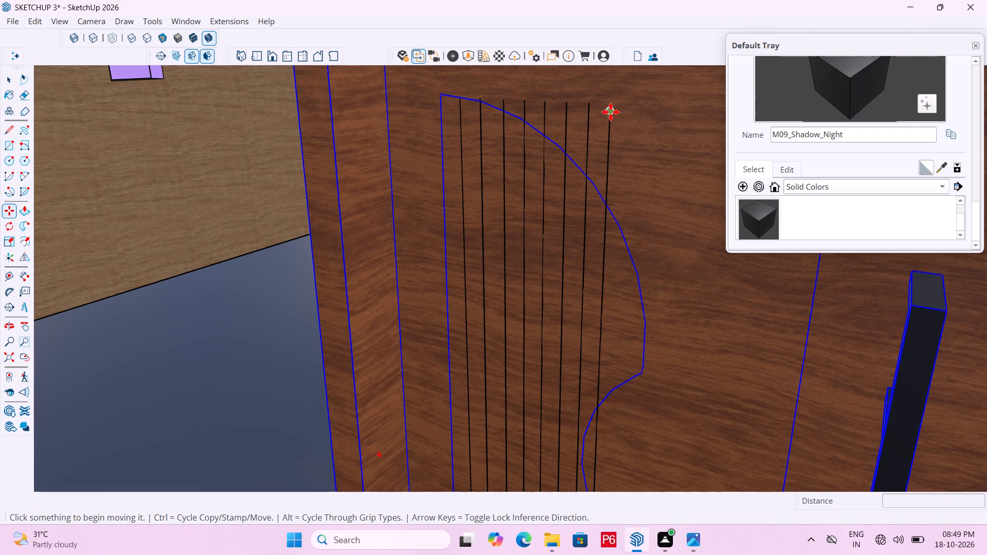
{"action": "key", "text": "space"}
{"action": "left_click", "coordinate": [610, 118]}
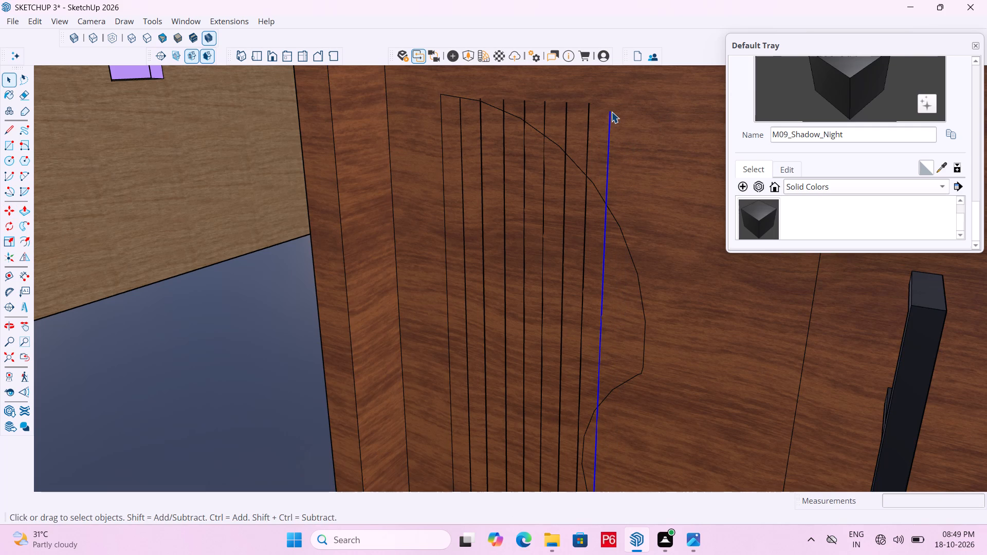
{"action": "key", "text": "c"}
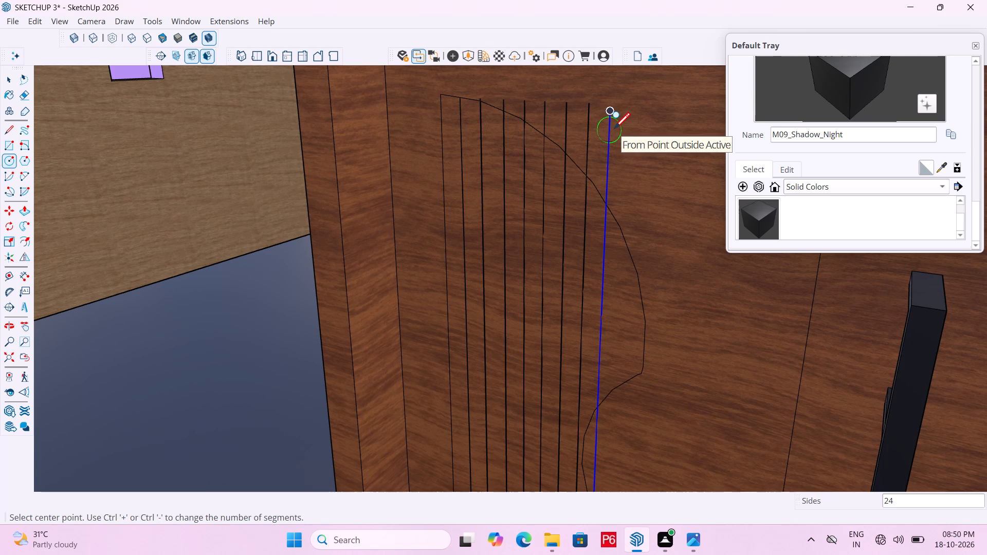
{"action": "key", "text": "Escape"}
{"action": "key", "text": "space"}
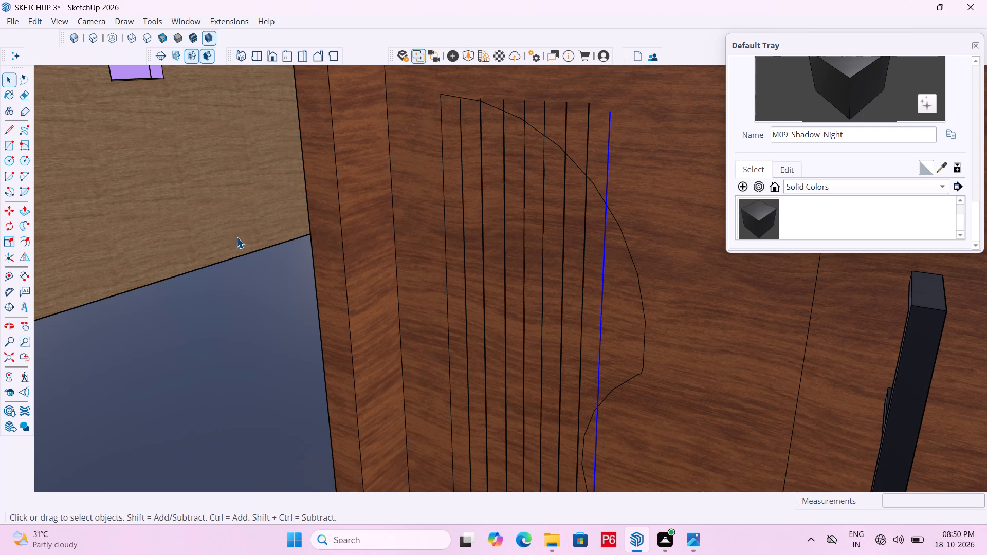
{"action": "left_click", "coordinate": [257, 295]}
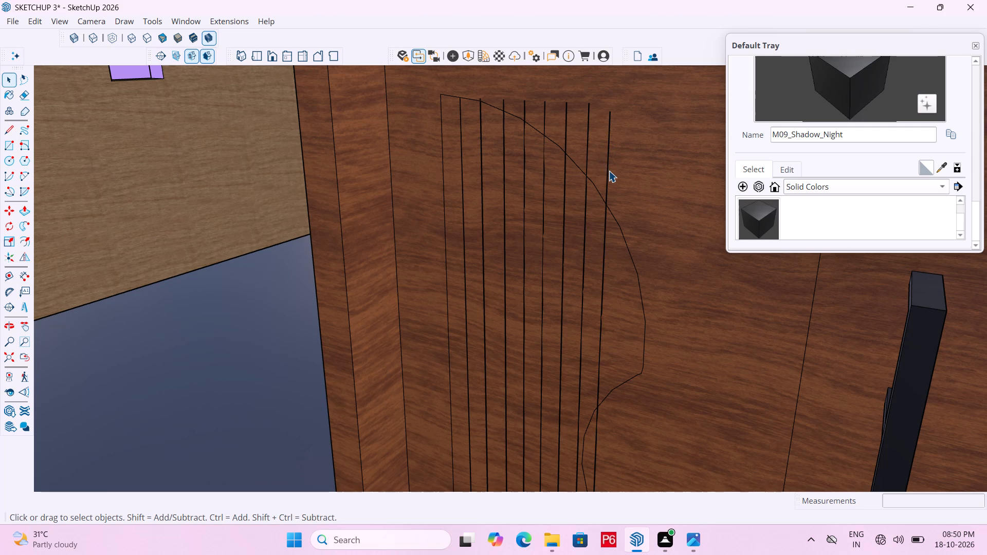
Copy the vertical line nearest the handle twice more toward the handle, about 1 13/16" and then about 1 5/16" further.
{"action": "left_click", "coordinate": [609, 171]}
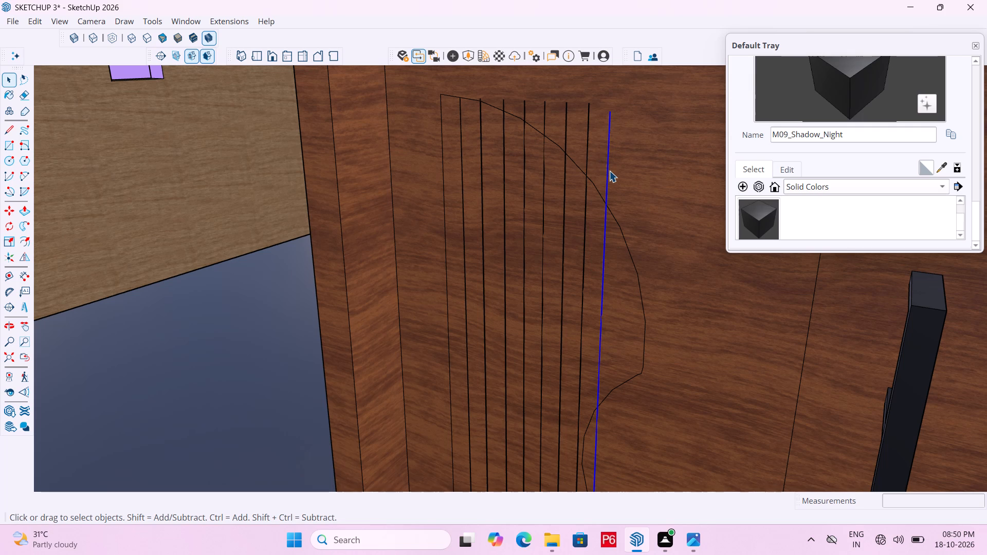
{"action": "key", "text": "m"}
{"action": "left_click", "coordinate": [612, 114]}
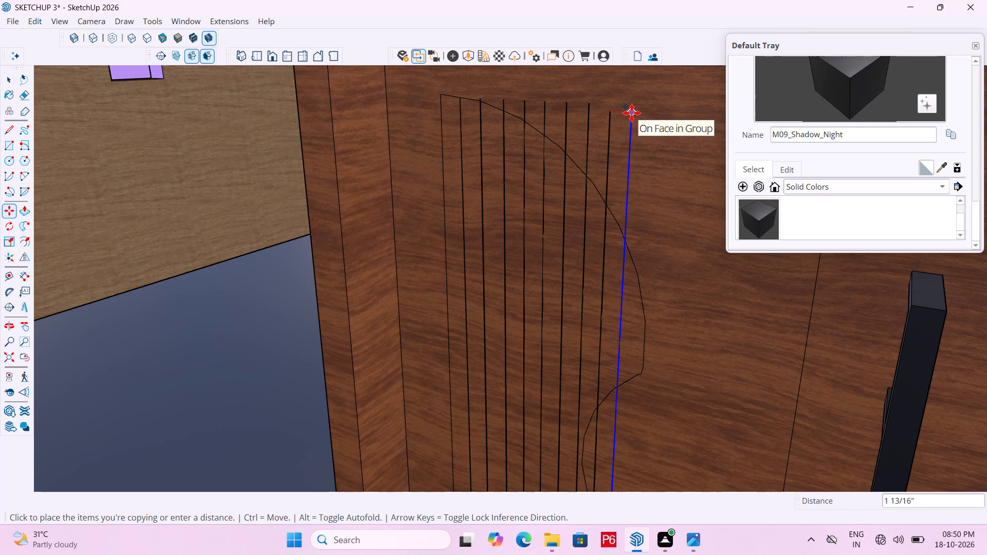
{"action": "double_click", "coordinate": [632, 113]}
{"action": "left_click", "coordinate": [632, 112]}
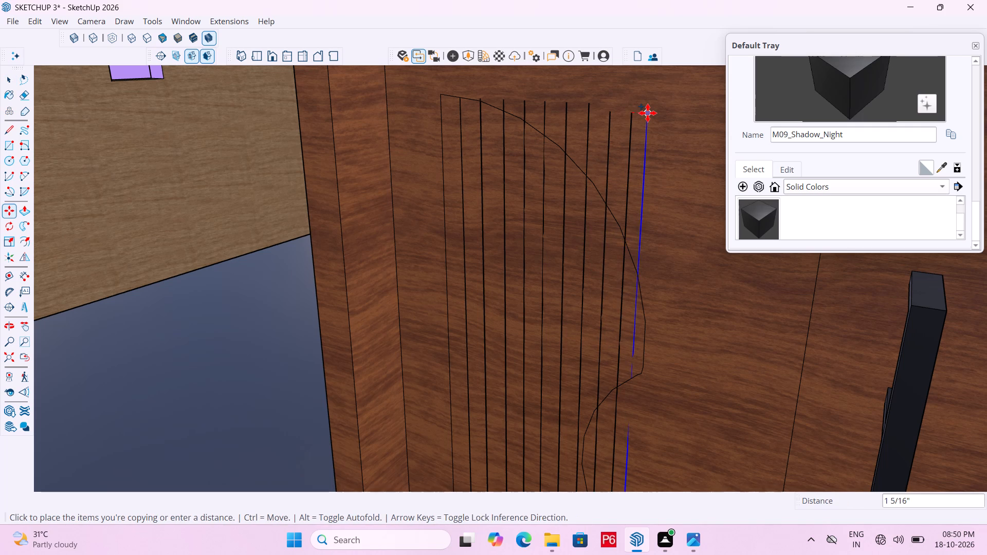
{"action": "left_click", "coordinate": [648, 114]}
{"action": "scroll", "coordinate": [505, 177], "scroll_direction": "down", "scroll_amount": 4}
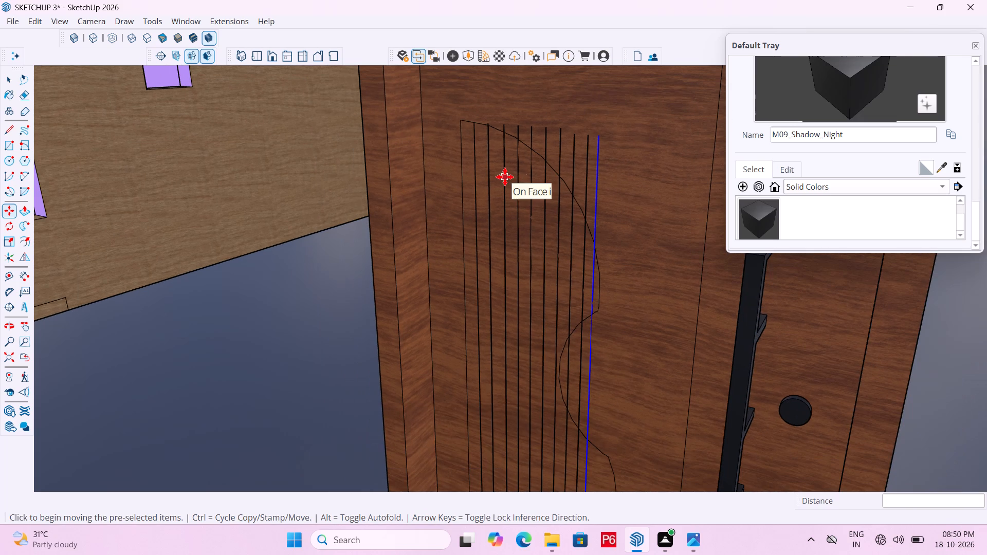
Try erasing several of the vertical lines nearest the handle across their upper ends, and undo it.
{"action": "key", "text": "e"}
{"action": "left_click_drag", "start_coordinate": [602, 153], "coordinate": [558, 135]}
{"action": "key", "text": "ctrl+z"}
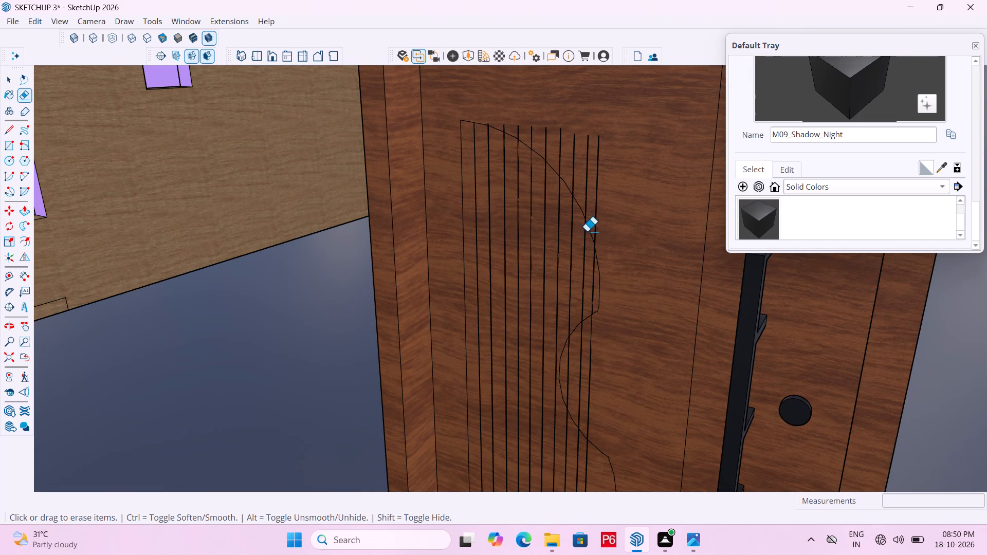
Erase all the vertical lines drawn across the B, leaving only the B-shaped outline on the door panel.
{"action": "middle_click_drag", "start_coordinate": [593, 294], "coordinate": [572, 276]}
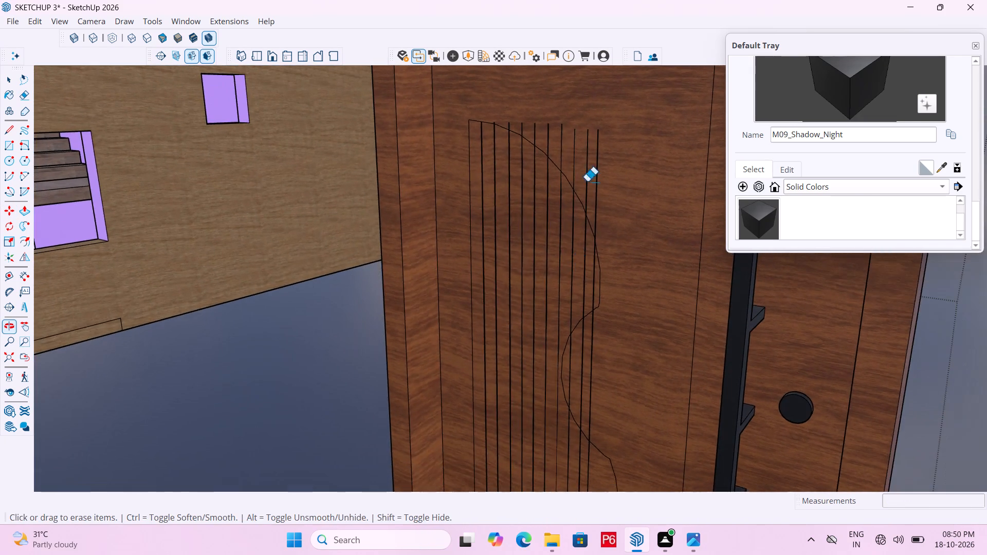
{"action": "scroll", "coordinate": [588, 173], "scroll_direction": "down", "scroll_amount": 6}
{"action": "scroll", "coordinate": [576, 193], "scroll_direction": "up", "scroll_amount": 6}
{"action": "middle_click", "coordinate": [577, 193]}
{"action": "scroll", "coordinate": [606, 119], "scroll_direction": "up", "scroll_amount": 1}
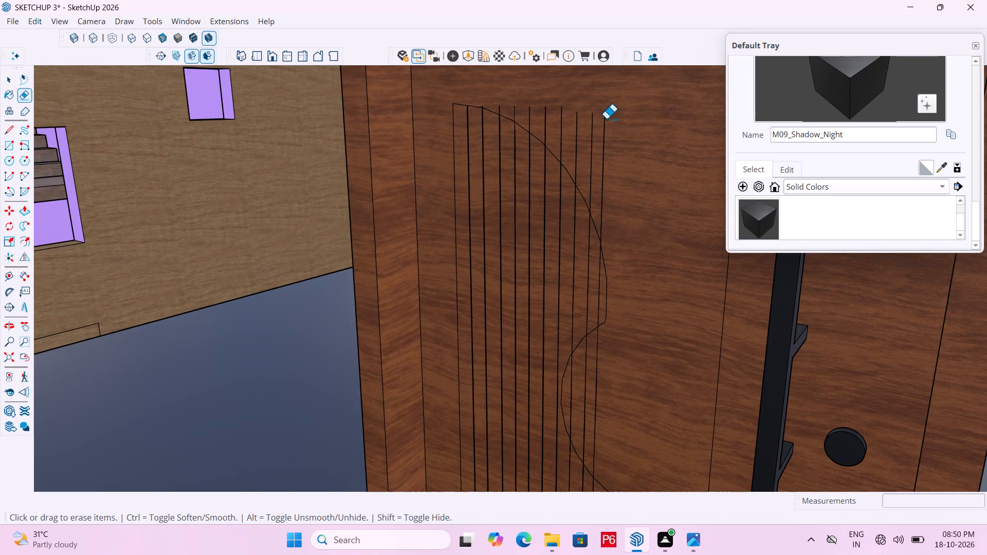
{"action": "middle_click_drag", "start_coordinate": [601, 121], "coordinate": [591, 157]}
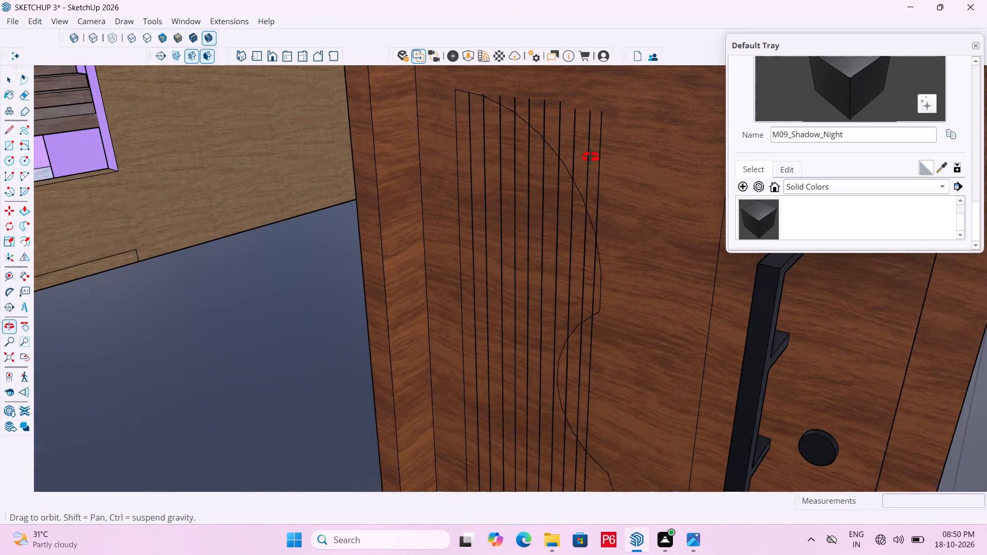
{"action": "middle_click_drag", "start_coordinate": [591, 157], "coordinate": [600, 139]}
{"action": "left_click_drag", "start_coordinate": [613, 121], "coordinate": [573, 105]}
{"action": "left_click_drag", "start_coordinate": [562, 103], "coordinate": [549, 102]}
{"action": "left_click_drag", "start_coordinate": [542, 101], "coordinate": [536, 101]}
{"action": "left_click", "coordinate": [536, 101]}
{"action": "left_click_drag", "start_coordinate": [503, 88], "coordinate": [542, 113]}
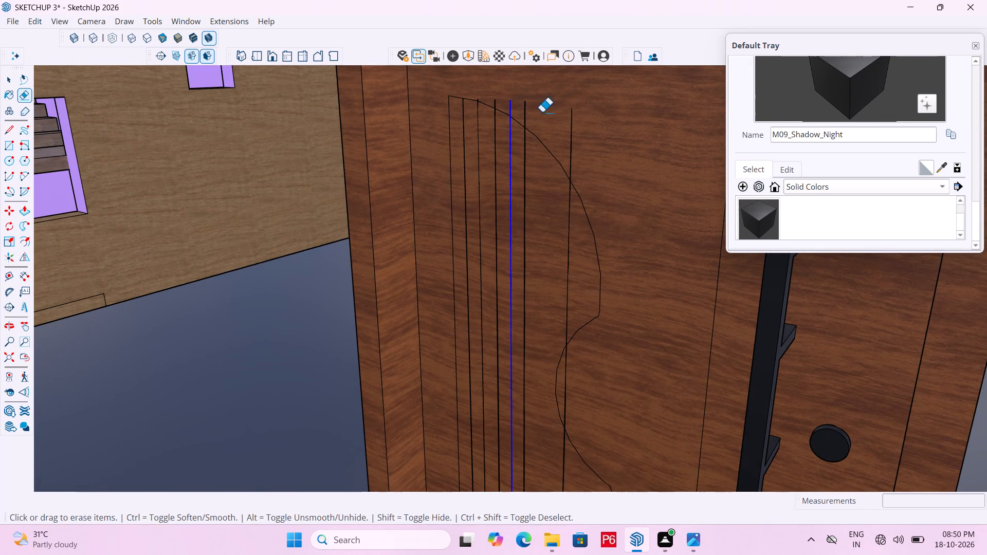
{"action": "left_click_drag", "start_coordinate": [542, 113], "coordinate": [595, 123]}
{"action": "left_click_drag", "start_coordinate": [595, 123], "coordinate": [525, 99]}
{"action": "left_click_drag", "start_coordinate": [489, 97], "coordinate": [496, 102]}
{"action": "left_click", "coordinate": [496, 102]}
{"action": "left_click_drag", "start_coordinate": [467, 129], "coordinate": [474, 134]}
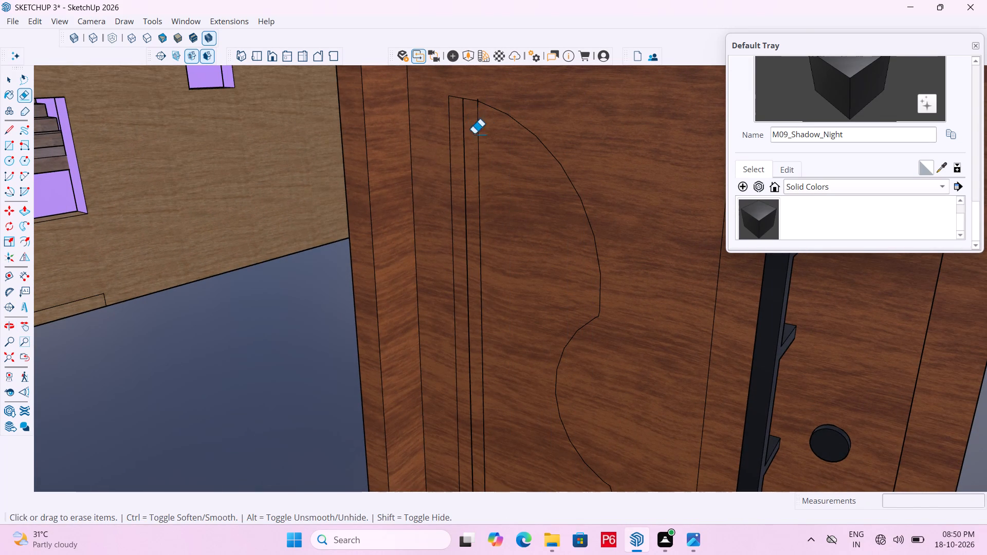
{"action": "left_click_drag", "start_coordinate": [474, 134], "coordinate": [486, 138]}
{"action": "left_click_drag", "start_coordinate": [454, 132], "coordinate": [473, 132]}
{"action": "scroll", "coordinate": [475, 129], "scroll_direction": "down", "scroll_amount": 6}
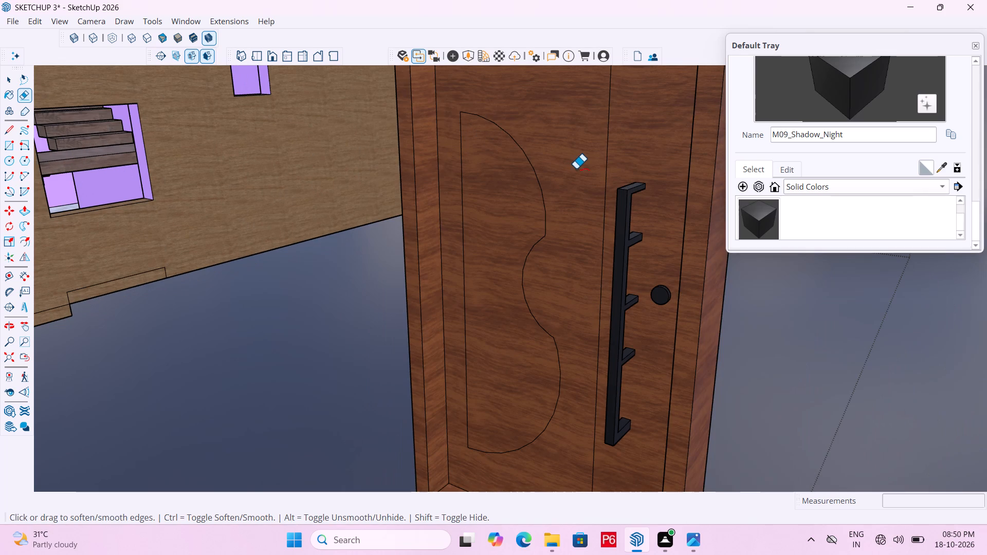
Save the model.
{"action": "key", "text": "ctrl+s"}
Open the door group for editing and select the B-shaped face.
{"action": "key", "text": "space"}
{"action": "double_click", "coordinate": [498, 176]}
{"action": "left_click", "coordinate": [486, 165]}
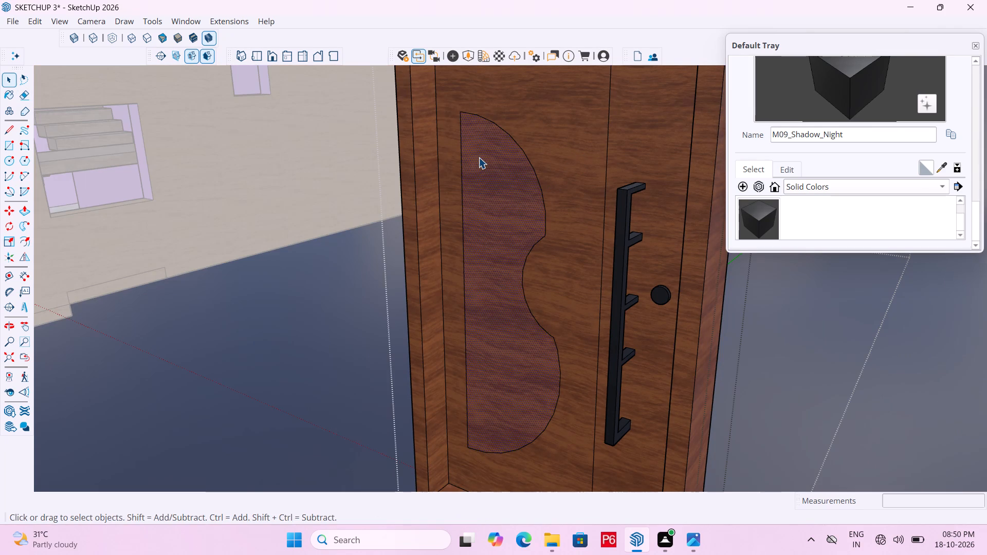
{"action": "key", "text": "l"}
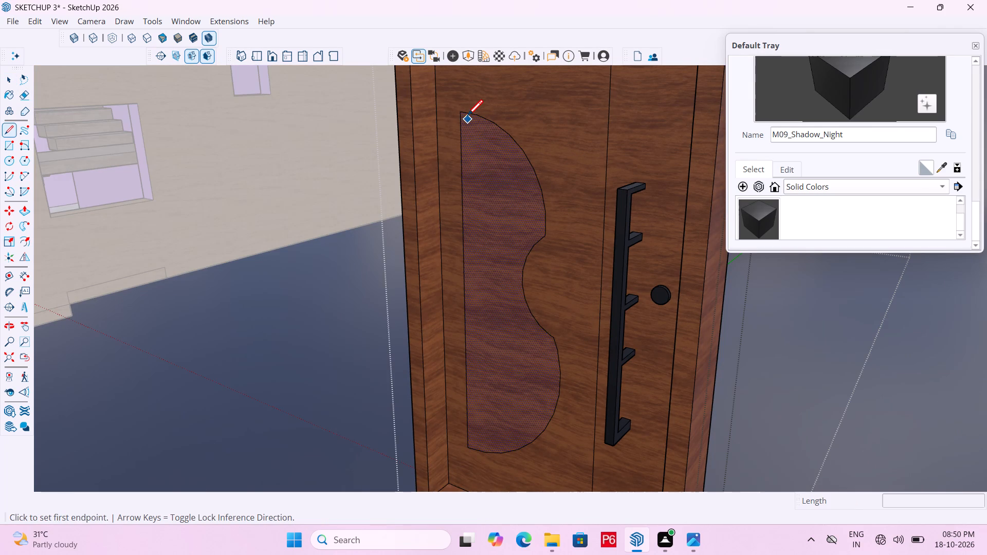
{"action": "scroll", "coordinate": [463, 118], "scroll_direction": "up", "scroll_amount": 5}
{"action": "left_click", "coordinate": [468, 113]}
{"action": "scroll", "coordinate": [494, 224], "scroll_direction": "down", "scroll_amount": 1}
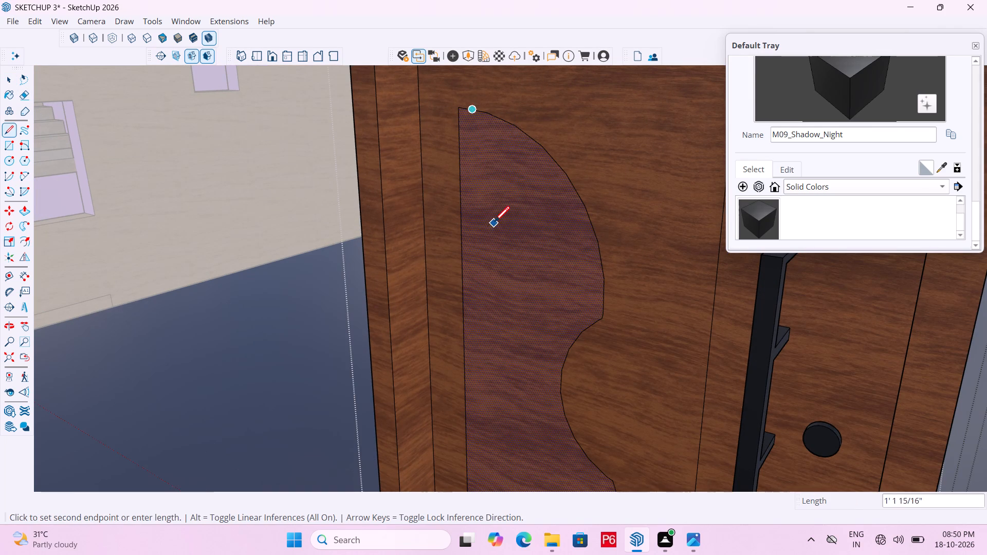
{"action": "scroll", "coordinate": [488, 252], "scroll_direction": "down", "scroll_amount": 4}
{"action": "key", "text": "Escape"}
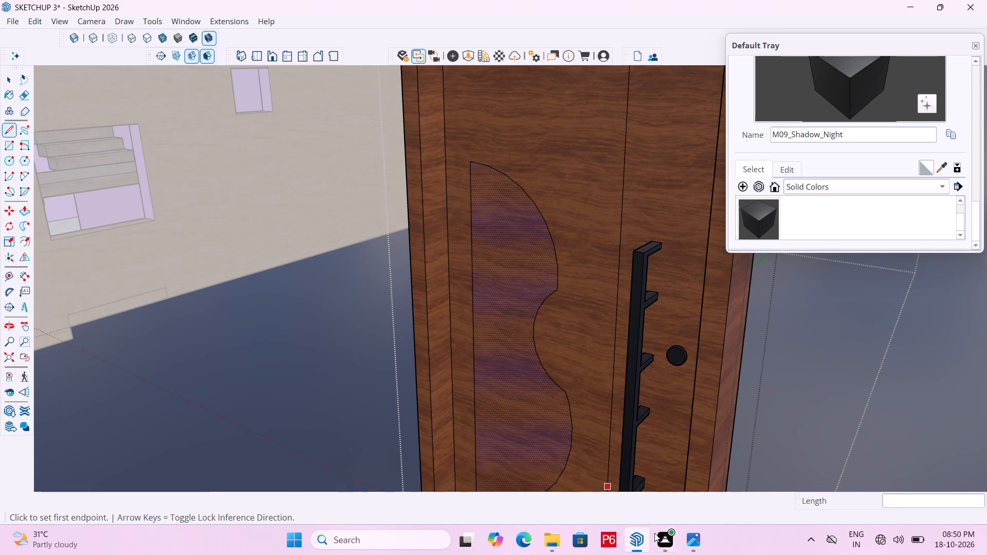
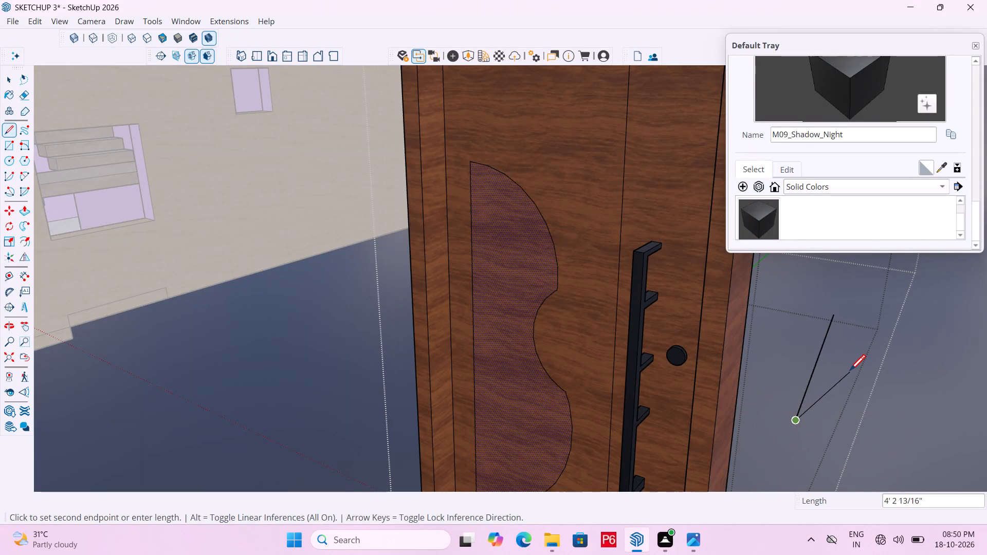
Undo the stray line work drawn in the empty space beside the wooden door.
{"action": "key", "text": "ctrl+z"}
{"action": "key", "text": "ctrl+z"}
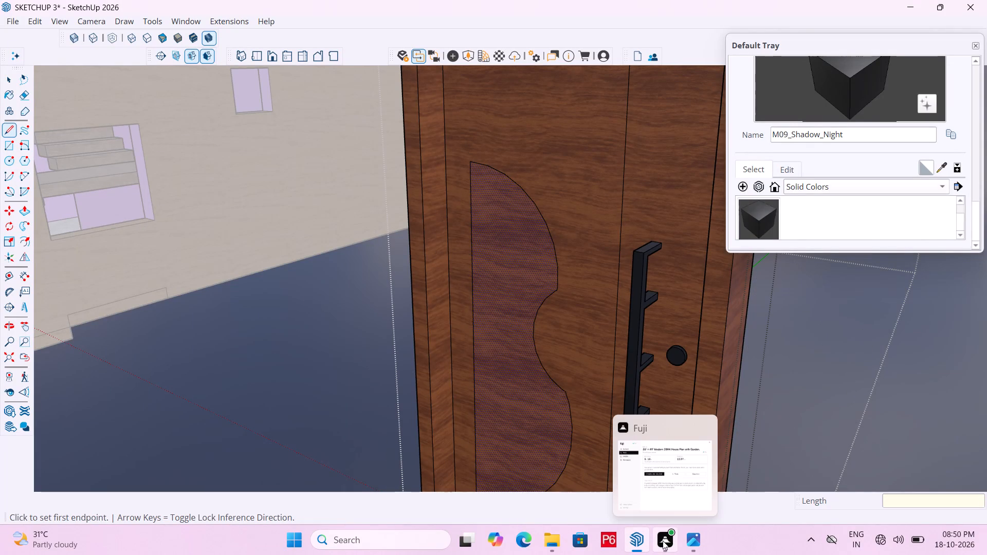
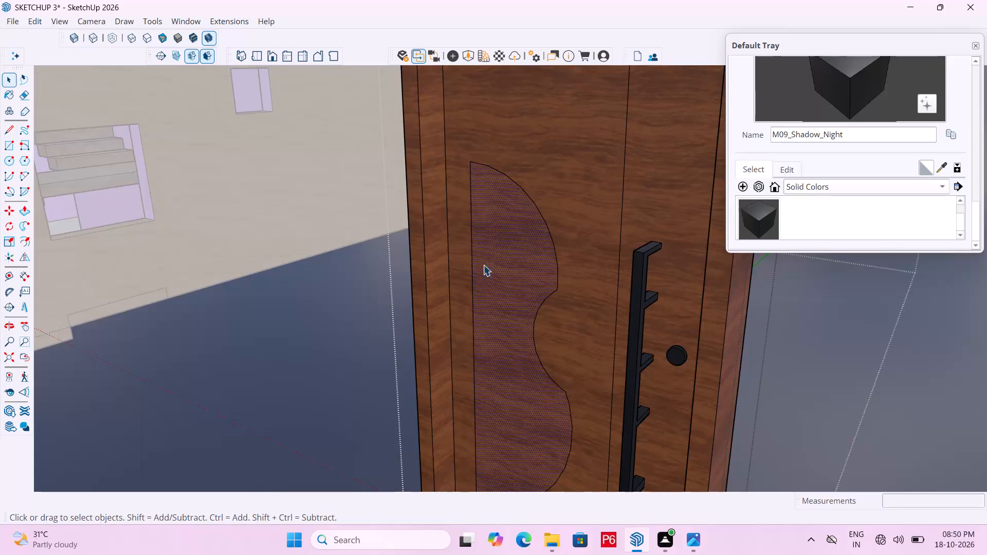
Draw a vertical line across the curved door panel, just inside its straight edge, from the bottom curve to the top curve.
{"action": "middle_click_drag", "start_coordinate": [492, 183], "coordinate": [501, 156]}
{"action": "scroll", "coordinate": [501, 156], "scroll_direction": "down", "scroll_amount": 6}
{"action": "middle_click_drag", "start_coordinate": [478, 240], "coordinate": [478, 295]}
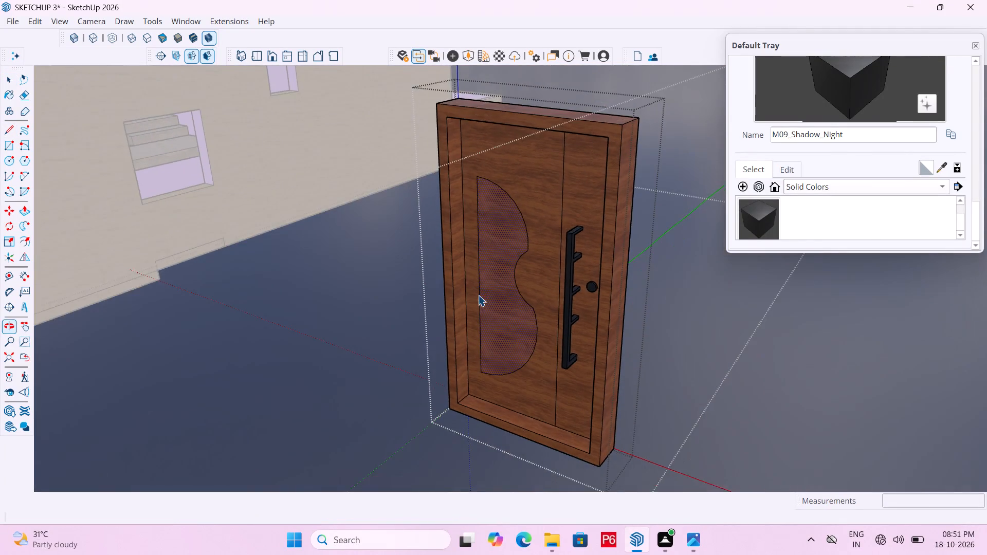
{"action": "scroll", "coordinate": [498, 311], "scroll_direction": "up", "scroll_amount": 3}
{"action": "key", "text": "l"}
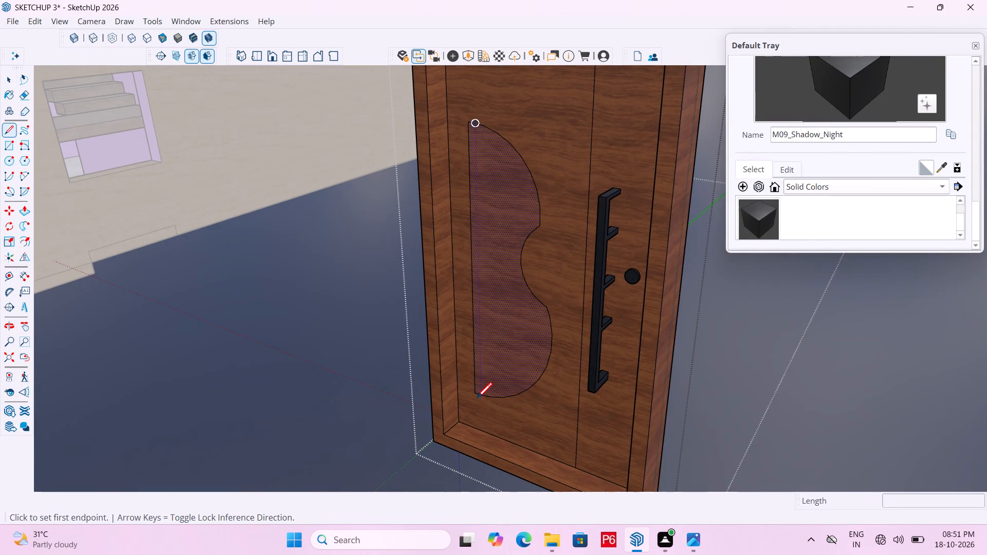
{"action": "scroll", "coordinate": [477, 400], "scroll_direction": "up", "scroll_amount": 6}
{"action": "left_click_drag", "start_coordinate": [484, 391], "coordinate": [486, 386]}
{"action": "scroll", "coordinate": [494, 314], "scroll_direction": "down", "scroll_amount": 7}
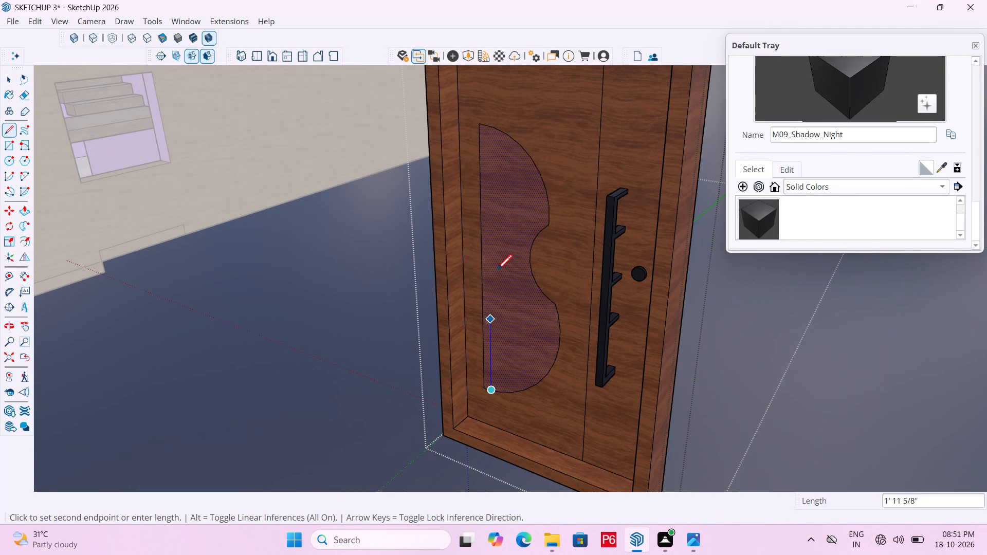
{"action": "left_click", "coordinate": [485, 129]}
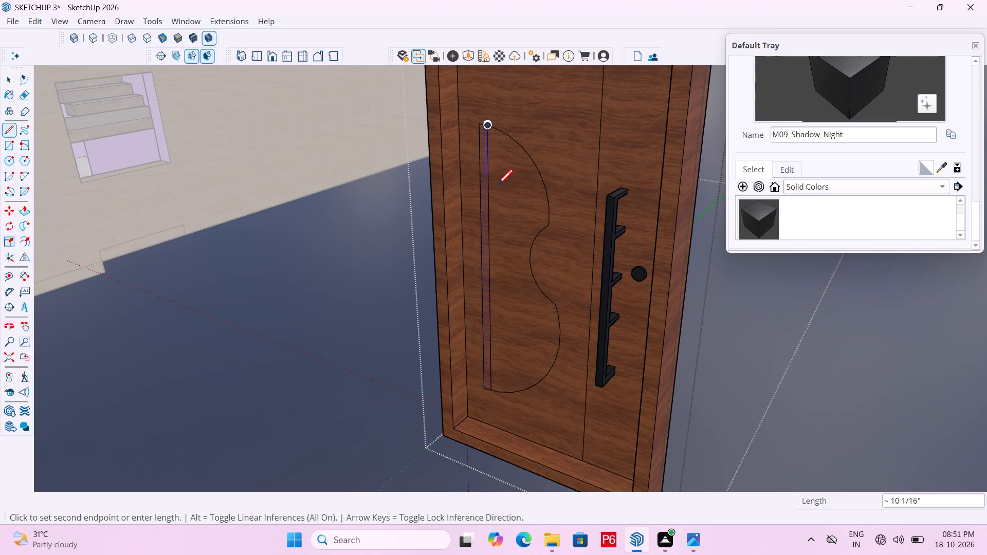
{"action": "key", "text": "space"}
Copy the new vertical line four times toward the door handle, spacing the copies about 2" apart inside the curved panel.
{"action": "scroll", "coordinate": [491, 211], "scroll_direction": "up", "scroll_amount": 3}
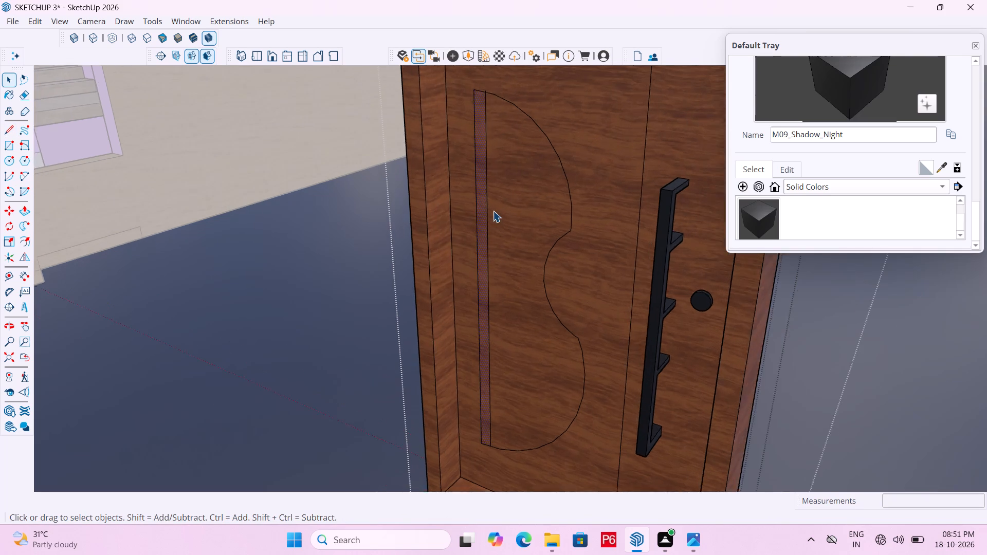
{"action": "scroll", "coordinate": [493, 211], "scroll_direction": "up", "scroll_amount": 2}
{"action": "left_click", "coordinate": [486, 223]}
{"action": "key", "text": "m"}
{"action": "scroll", "coordinate": [460, 190], "scroll_direction": "down", "scroll_amount": 5}
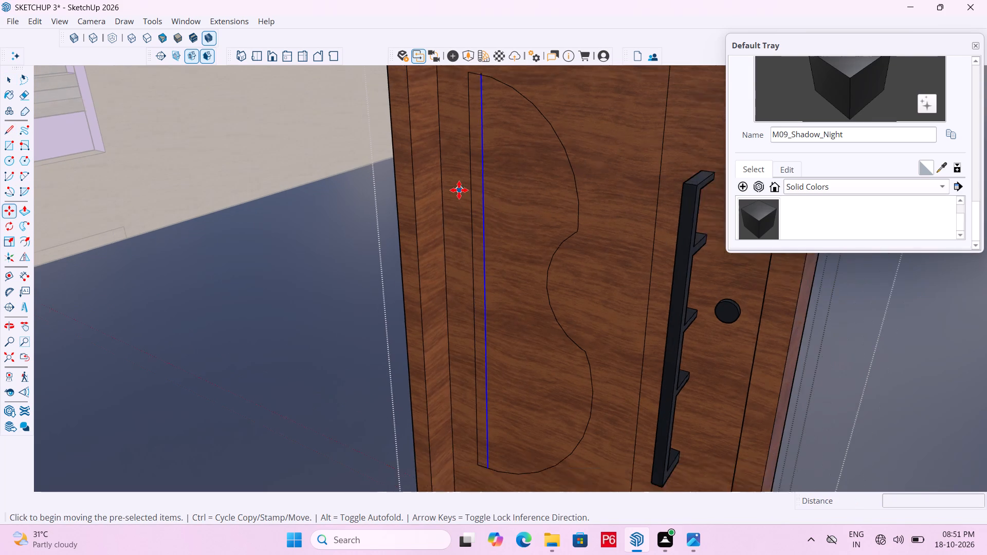
{"action": "scroll", "coordinate": [459, 190], "scroll_direction": "down", "scroll_amount": 1}
{"action": "scroll", "coordinate": [487, 415], "scroll_direction": "up", "scroll_amount": 5}
{"action": "left_click", "coordinate": [476, 404]}
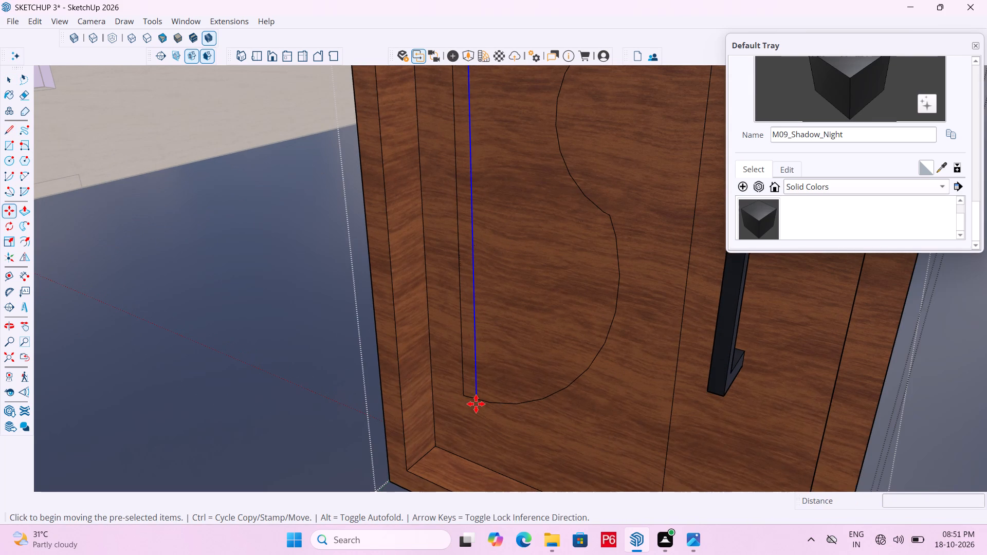
{"action": "scroll", "coordinate": [487, 409], "scroll_direction": "up", "scroll_amount": 5}
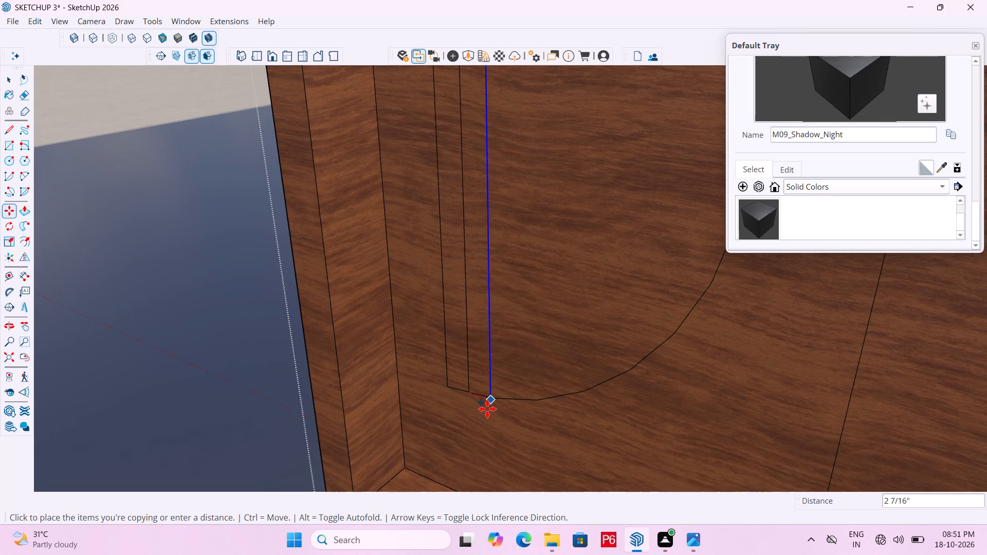
{"action": "left_click", "coordinate": [487, 404]}
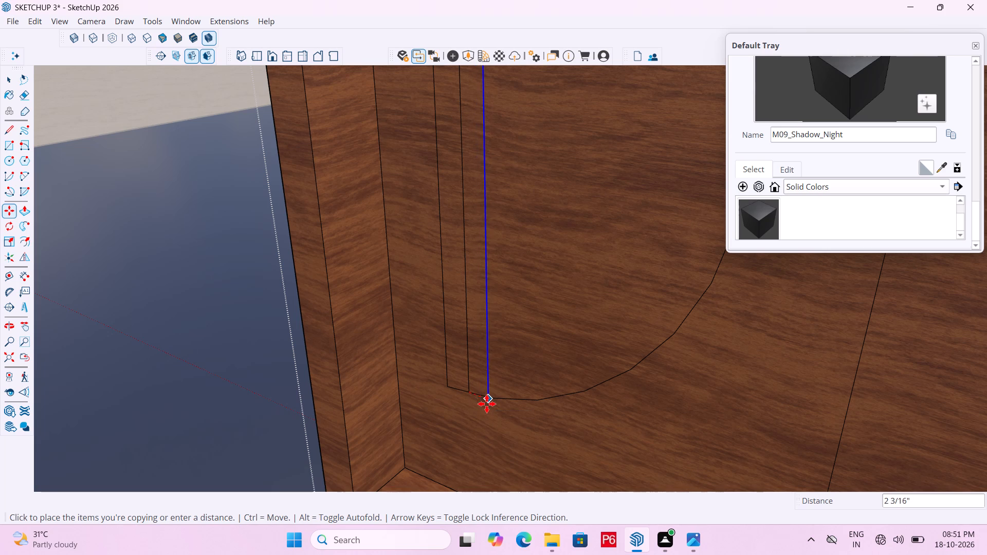
{"action": "left_click", "coordinate": [488, 402], "text": "ctrl"}
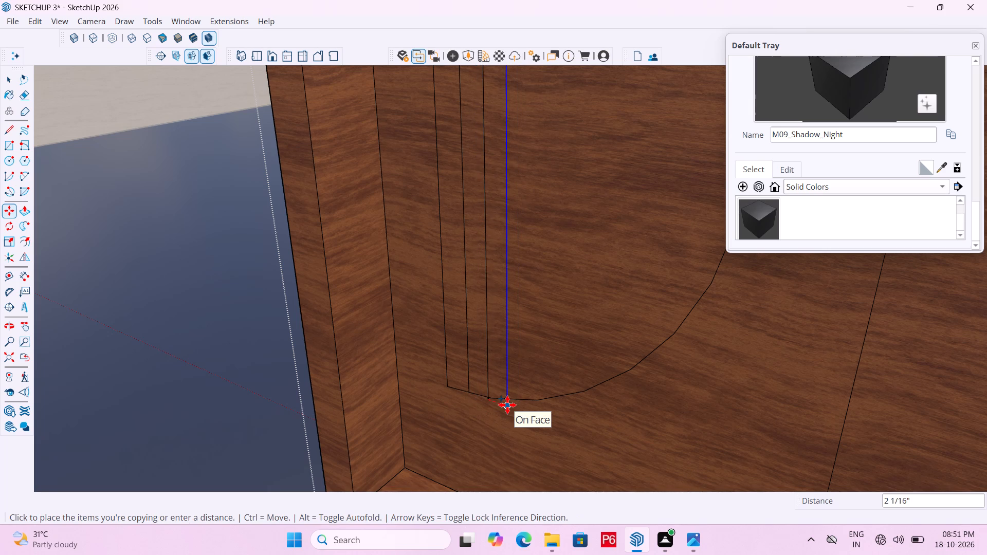
{"action": "left_click", "coordinate": [507, 405]}
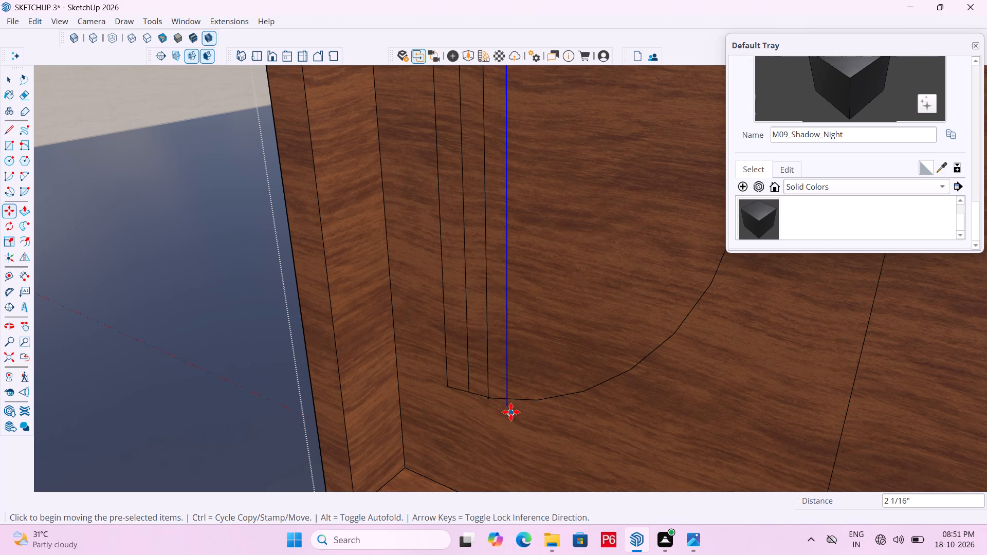
{"action": "scroll", "coordinate": [510, 411], "scroll_direction": "up", "scroll_amount": 4}
{"action": "left_click", "coordinate": [506, 407]}
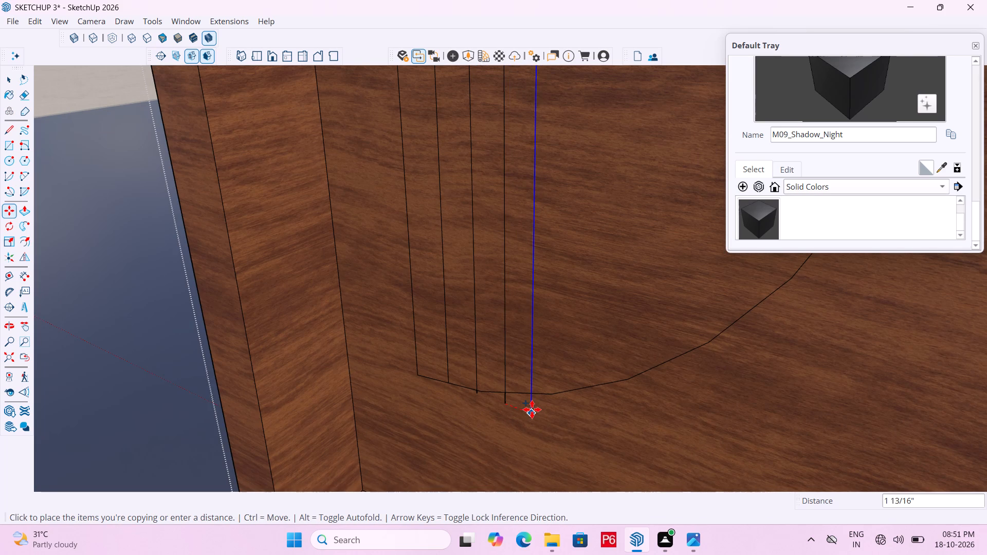
{"action": "left_click", "coordinate": [532, 410]}
{"action": "left_click", "coordinate": [527, 413]}
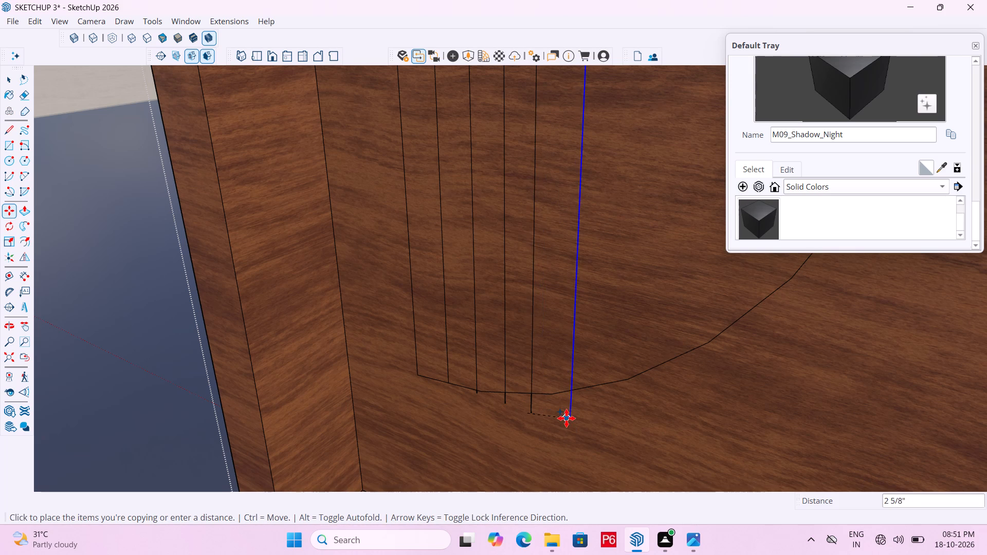
{"action": "left_click", "coordinate": [555, 414]}
Copy the vertical line three more times toward the handle, at about 2 1/4" spacing.
{"action": "left_click", "coordinate": [558, 416]}
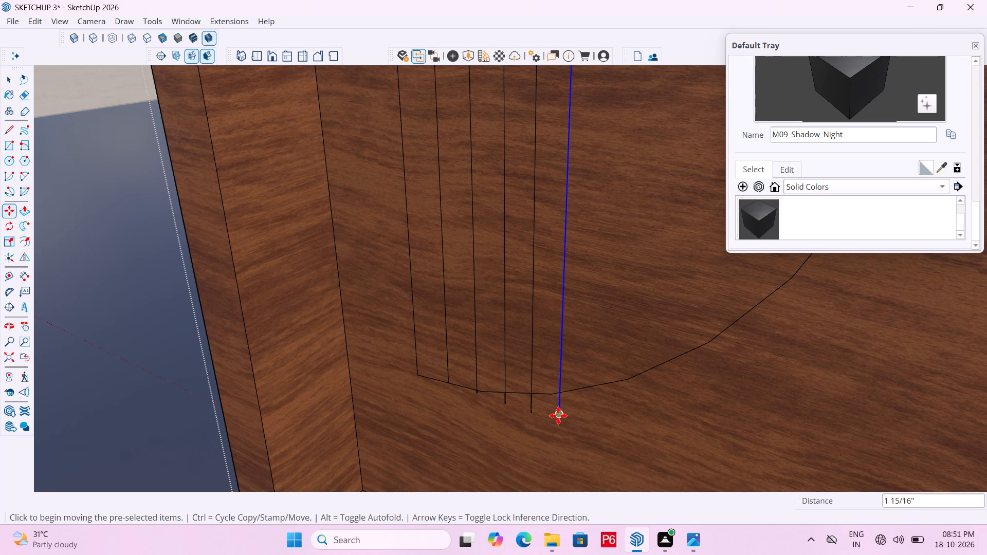
{"action": "scroll", "coordinate": [579, 419], "scroll_direction": "down", "scroll_amount": 11}
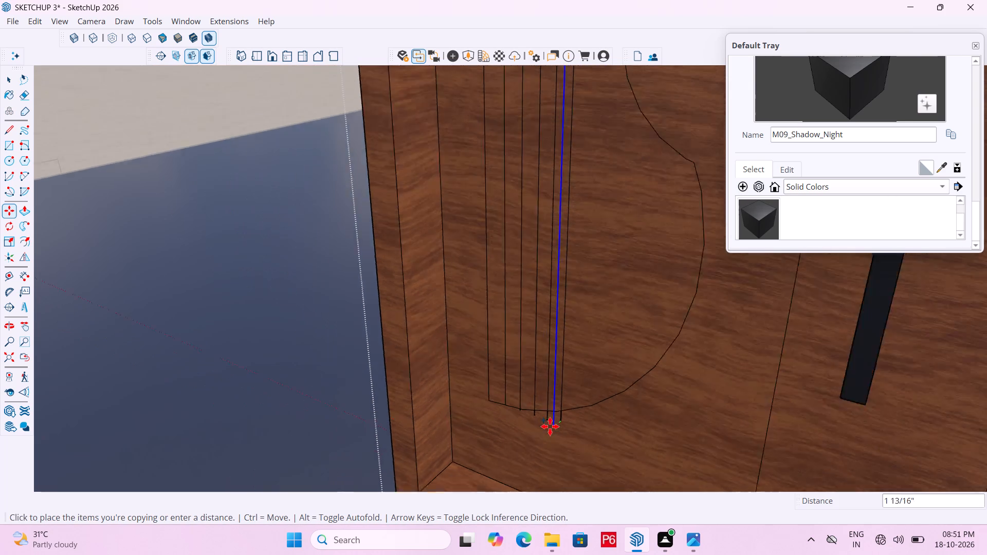
{"action": "scroll", "coordinate": [550, 427], "scroll_direction": "down", "scroll_amount": 3}
{"action": "scroll", "coordinate": [490, 431], "scroll_direction": "down", "scroll_amount": 5}
{"action": "scroll", "coordinate": [558, 450], "scroll_direction": "up", "scroll_amount": 6}
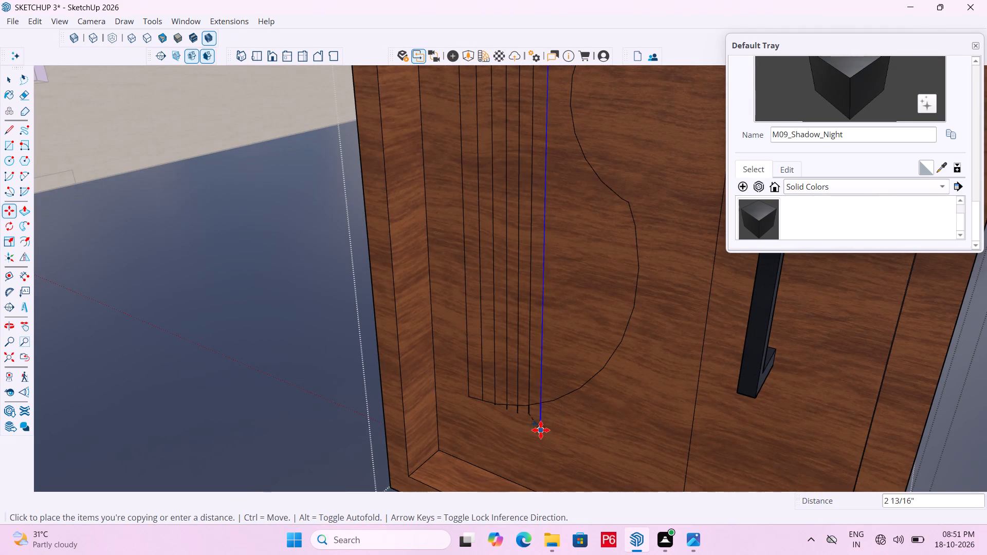
{"action": "left_click", "coordinate": [541, 423]}
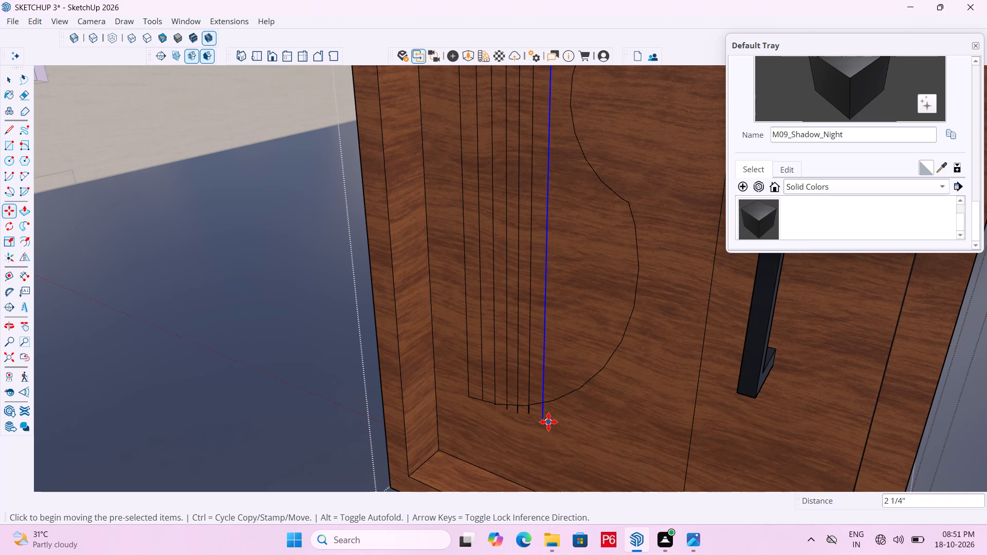
{"action": "left_click", "coordinate": [544, 423]}
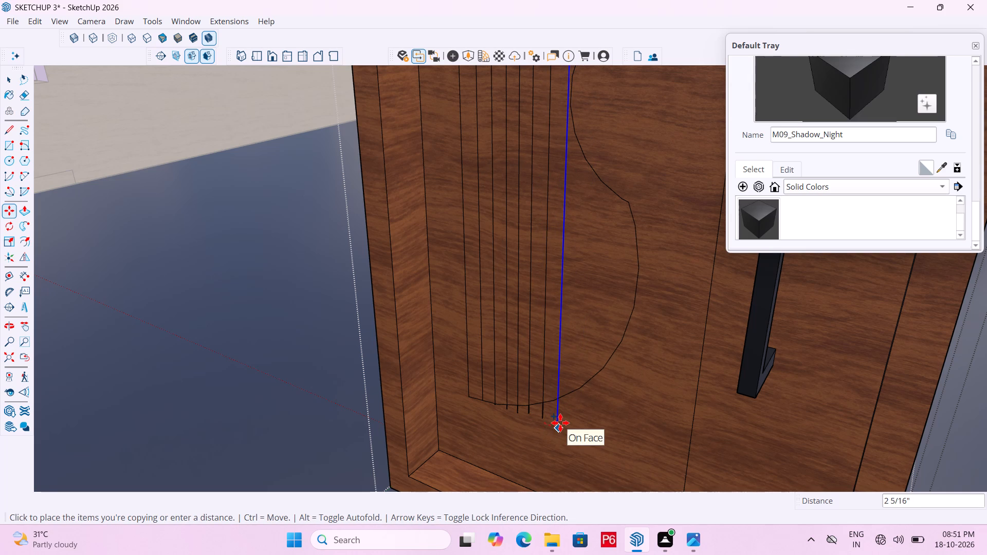
{"action": "left_click", "coordinate": [560, 423]}
{"action": "left_click", "coordinate": [559, 428]}
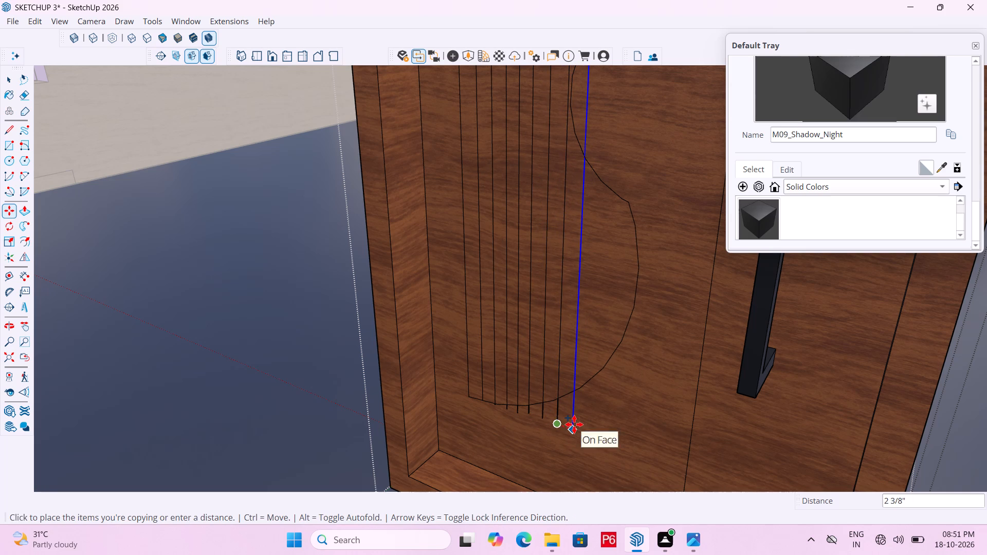
{"action": "left_click", "coordinate": [574, 424]}
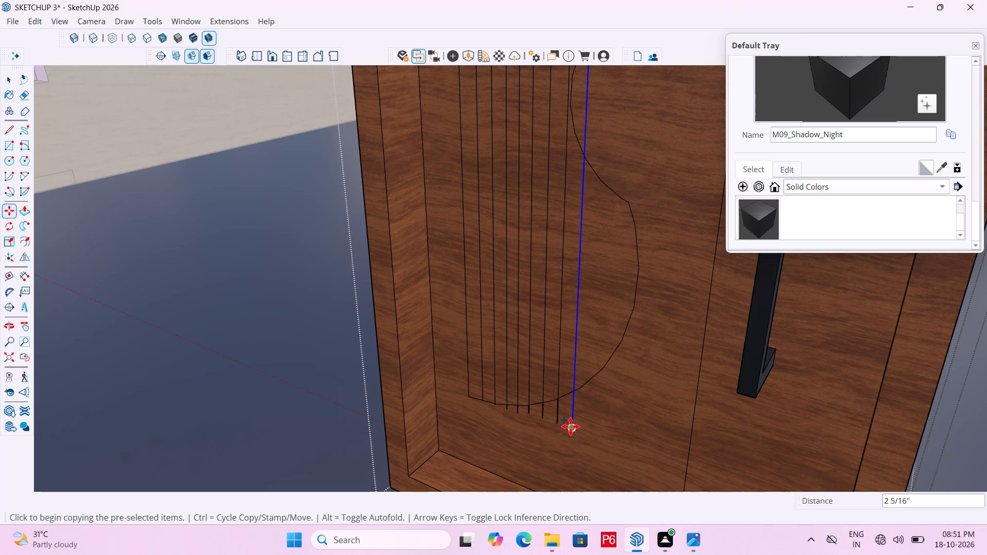
Add four more copies of the vertical line about 1 3/4" apart, reaching past the panel's curved edge.
{"action": "left_click", "coordinate": [571, 427]}
{"action": "left_click", "coordinate": [586, 427]}
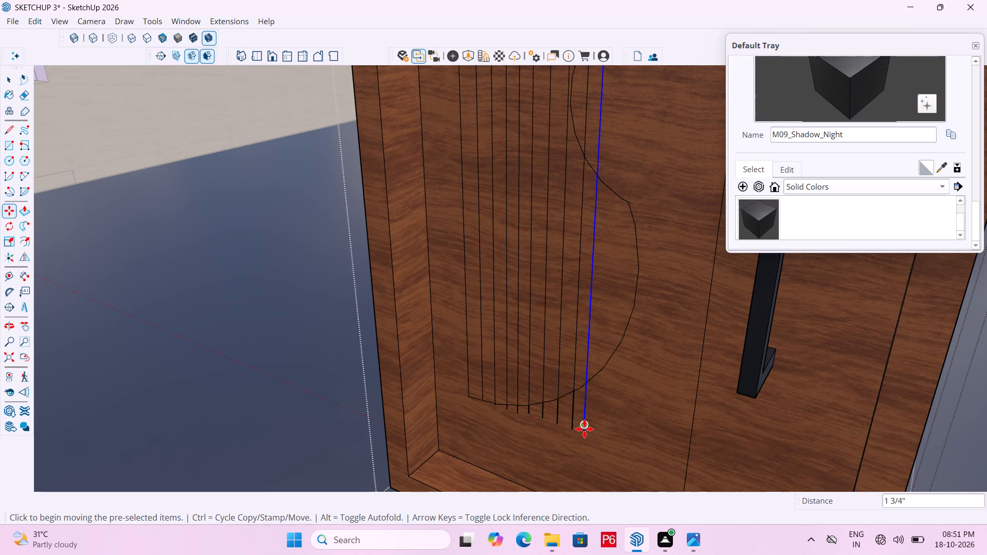
{"action": "left_click", "coordinate": [584, 429]}
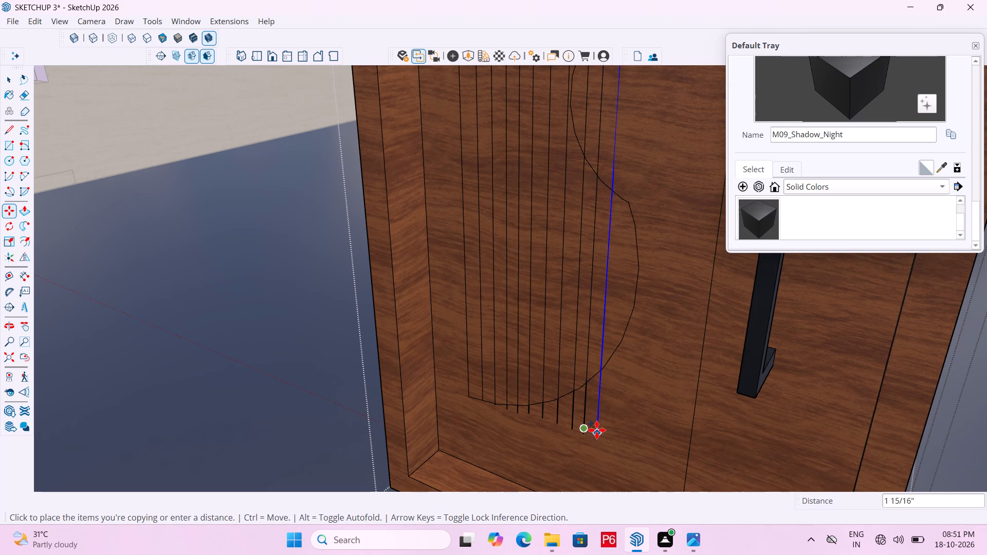
{"action": "left_click", "coordinate": [596, 431]}
{"action": "left_click", "coordinate": [598, 435]}
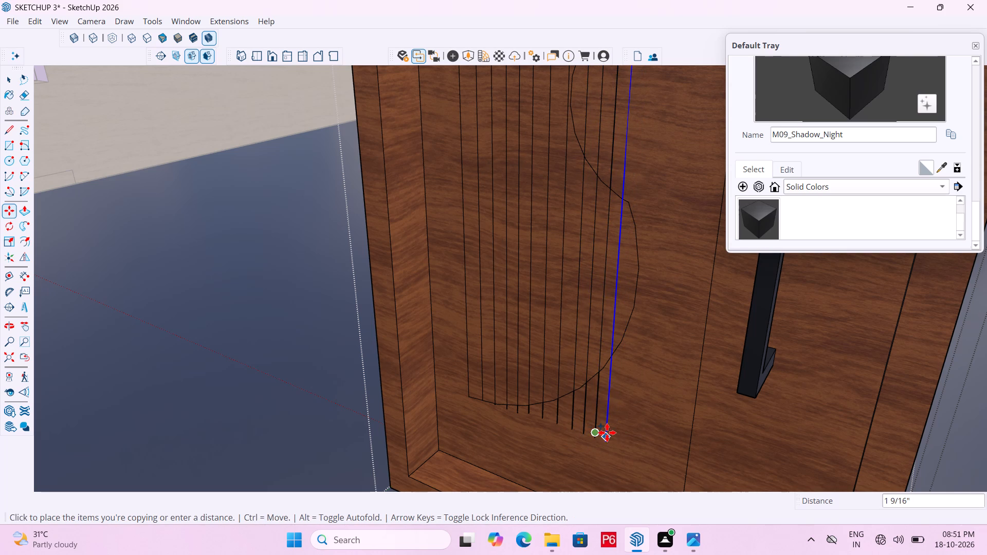
{"action": "left_click", "coordinate": [607, 433]}
{"action": "double_click", "coordinate": [609, 440]}
{"action": "left_click", "coordinate": [620, 438]}
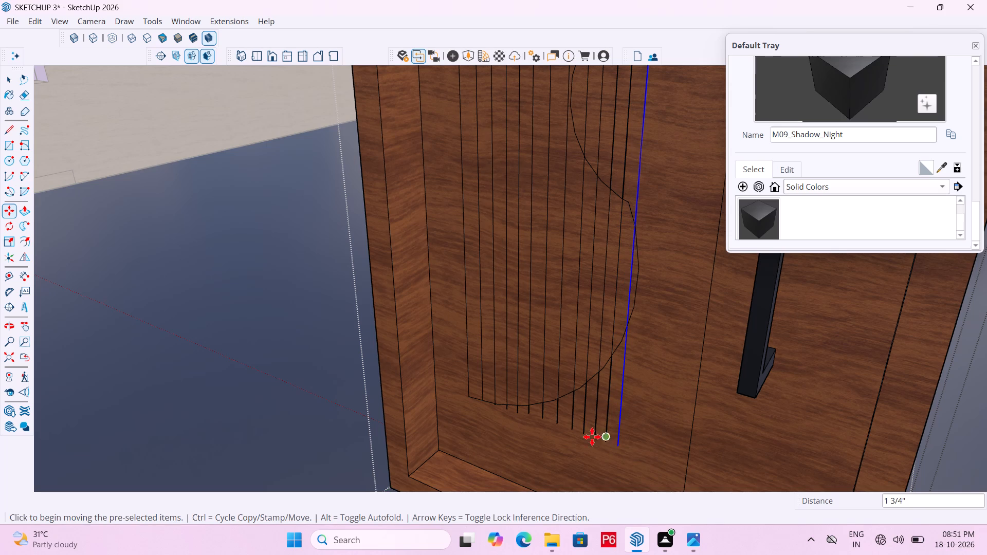
Save the model.
{"action": "scroll", "coordinate": [577, 449], "scroll_direction": "down", "scroll_amount": 5}
{"action": "scroll", "coordinate": [516, 402], "scroll_direction": "down", "scroll_amount": 2}
{"action": "key", "text": "ctrl+s"}
{"action": "key", "text": "ctrl+s"}
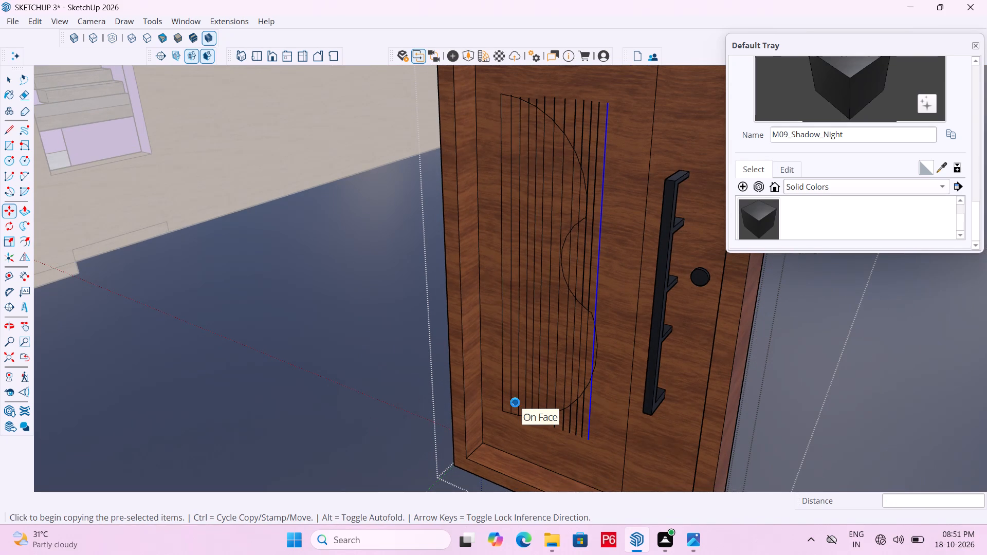
{"action": "key", "text": "ctrl+s"}
{"action": "key", "text": "ctrl+s"}
{"action": "key", "text": "ctrl+s"}
{"action": "key", "text": "ctrl+s"}
{"action": "key", "text": "ctrl+s"}
Erase the upper overhanging segments of the vertical lines outside the panel's top curve, on the side nearer the handle.
{"action": "key", "text": "e"}
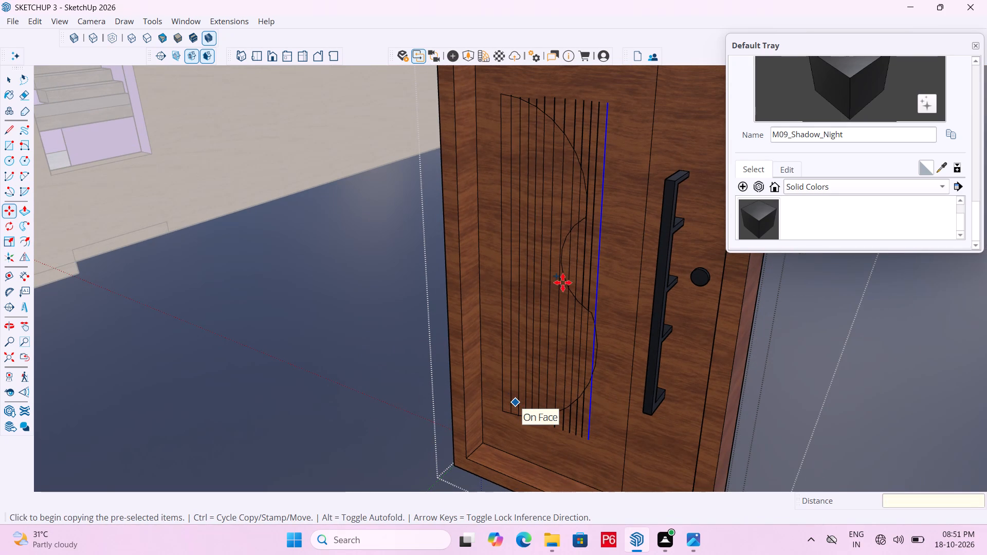
{"action": "key", "text": "space"}
{"action": "scroll", "coordinate": [604, 126], "scroll_direction": "up", "scroll_amount": 1}
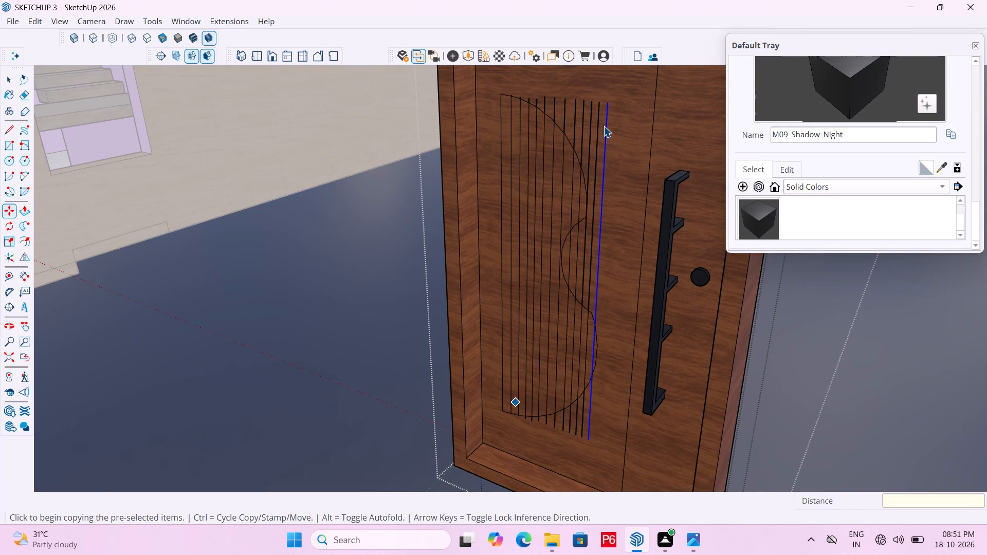
{"action": "scroll", "coordinate": [604, 126], "scroll_direction": "up", "scroll_amount": 2}
{"action": "key", "text": "space"}
{"action": "left_click_drag", "start_coordinate": [350, 274], "coordinate": [355, 273]}
{"action": "scroll", "coordinate": [604, 182], "scroll_direction": "down", "scroll_amount": 2}
{"action": "key", "text": "e"}
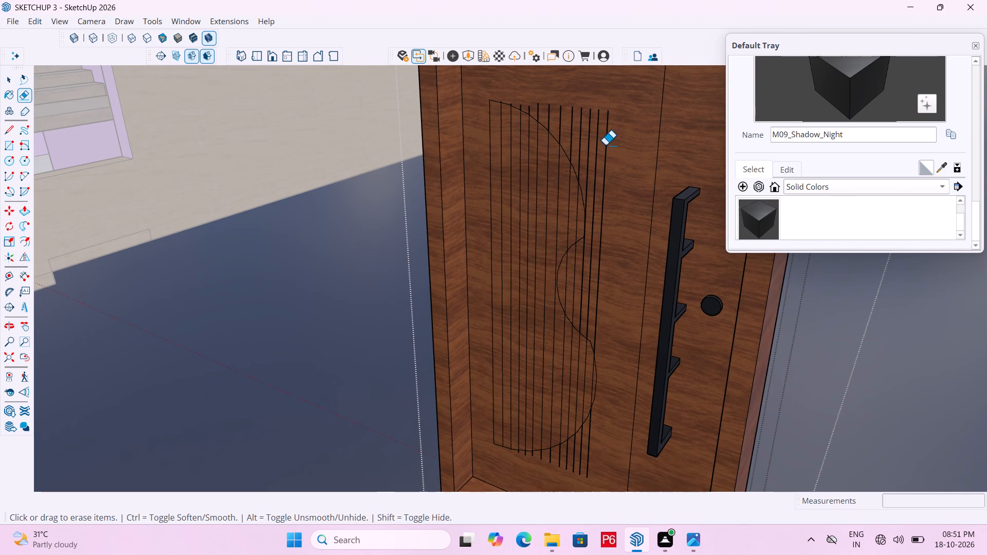
{"action": "left_click_drag", "start_coordinate": [605, 145], "coordinate": [580, 124]}
{"action": "left_click_drag", "start_coordinate": [580, 123], "coordinate": [587, 118]}
{"action": "left_click_drag", "start_coordinate": [602, 117], "coordinate": [601, 109]}
{"action": "left_click_drag", "start_coordinate": [604, 114], "coordinate": [602, 122]}
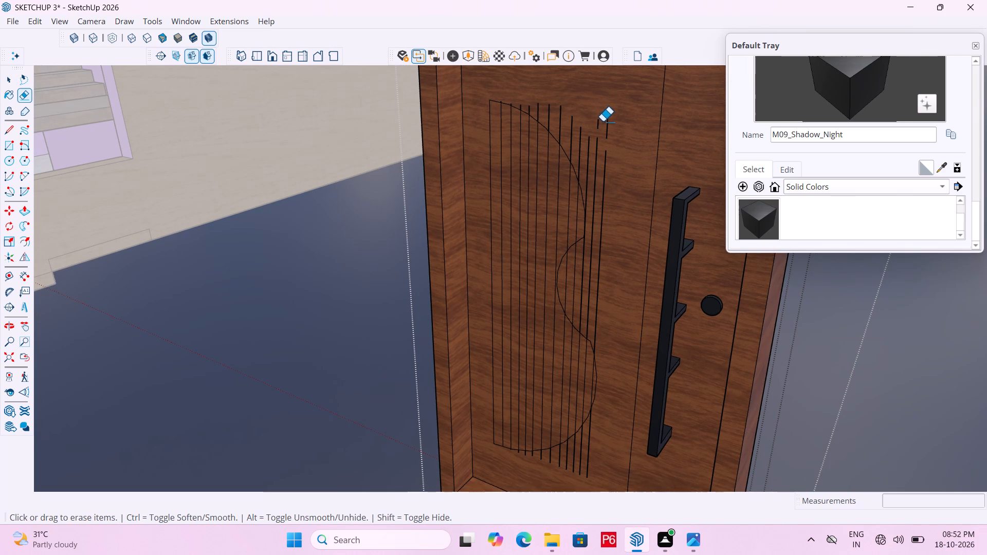
{"action": "left_click_drag", "start_coordinate": [602, 122], "coordinate": [623, 110]}
{"action": "left_click", "coordinate": [623, 110]}
{"action": "left_click_drag", "start_coordinate": [622, 111], "coordinate": [598, 128]}
{"action": "left_click_drag", "start_coordinate": [598, 128], "coordinate": [603, 161]}
{"action": "left_click", "coordinate": [606, 162]}
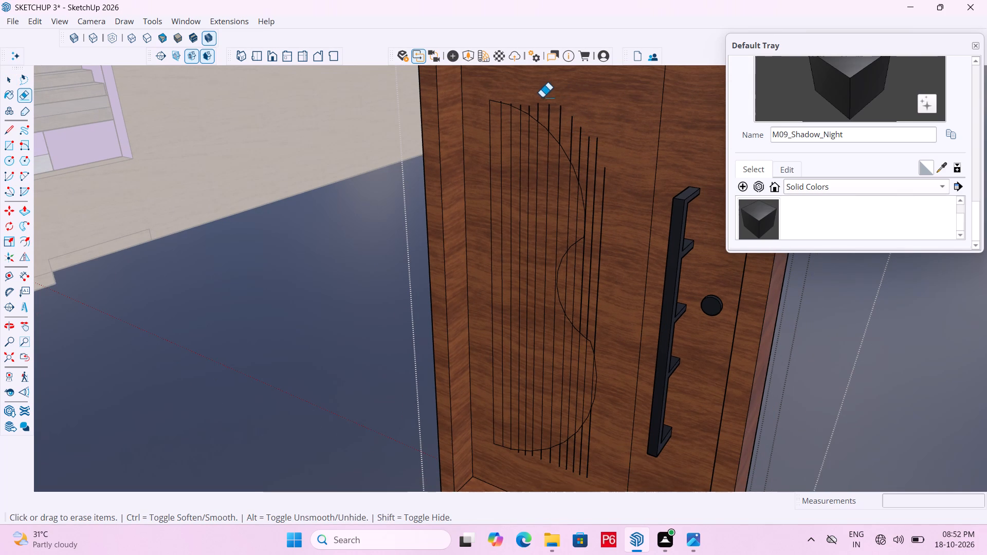
{"action": "left_click_drag", "start_coordinate": [542, 98], "coordinate": [600, 141]}
{"action": "left_click_drag", "start_coordinate": [559, 103], "coordinate": [569, 115]}
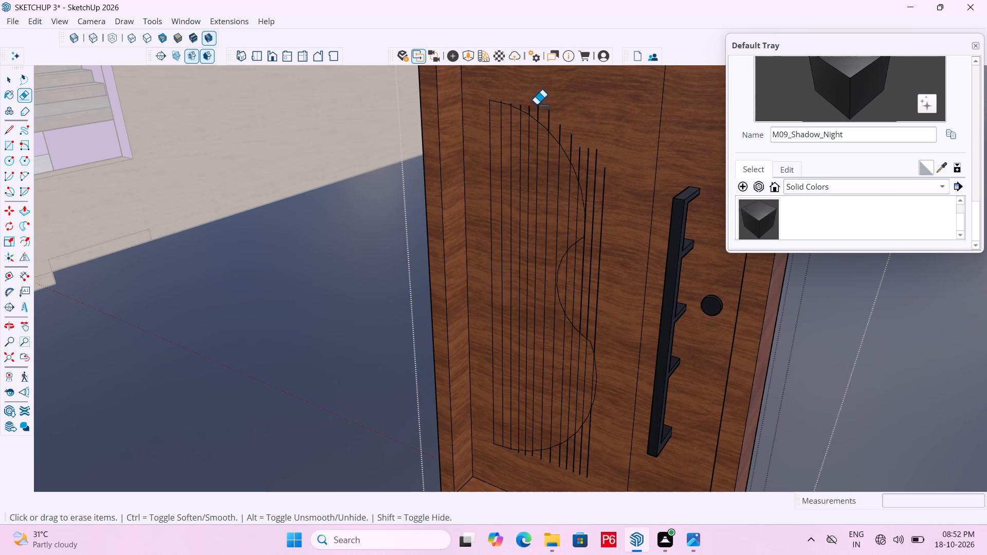
Erase the vertical line ends overhanging the panel's top curve, from its straight edge across the first seven lines.
{"action": "scroll", "coordinate": [536, 104], "scroll_direction": "up", "scroll_amount": 11}
{"action": "scroll", "coordinate": [452, 94], "scroll_direction": "up", "scroll_amount": 8}
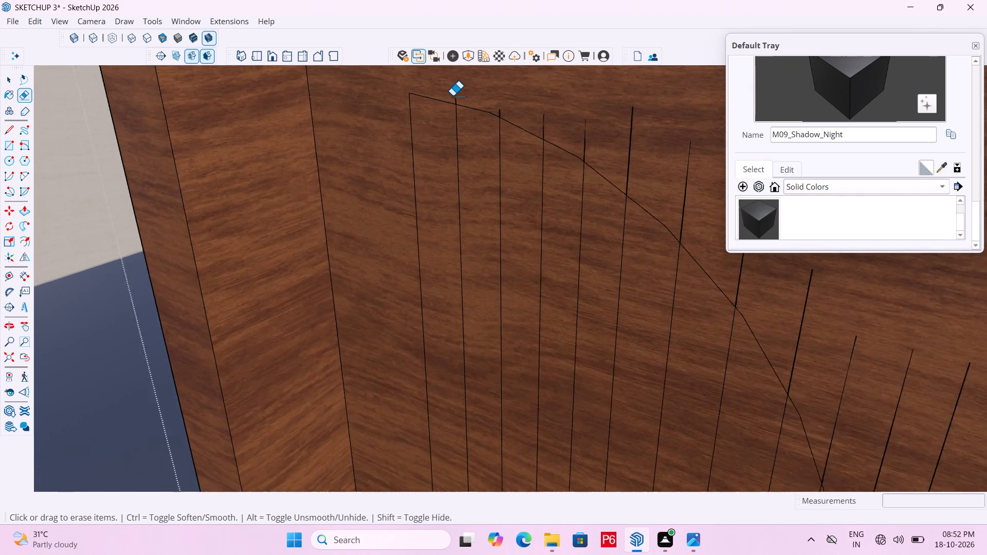
{"action": "scroll", "coordinate": [452, 96], "scroll_direction": "up", "scroll_amount": 2}
{"action": "left_click", "coordinate": [455, 98]}
{"action": "left_click_drag", "start_coordinate": [458, 101], "coordinate": [464, 102]}
{"action": "left_click_drag", "start_coordinate": [529, 120], "coordinate": [528, 120]}
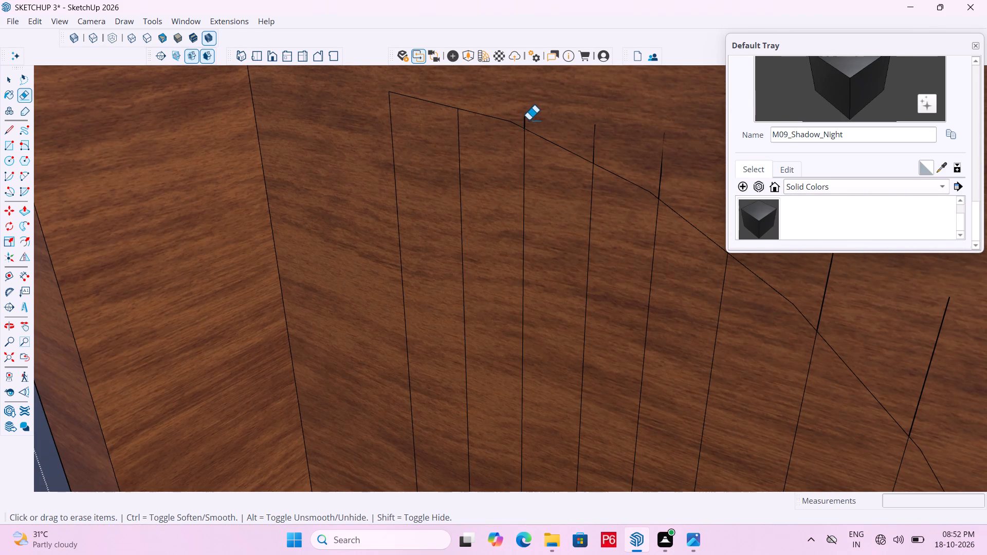
{"action": "left_click_drag", "start_coordinate": [528, 120], "coordinate": [544, 120]}
{"action": "left_click_drag", "start_coordinate": [593, 134], "coordinate": [596, 128]}
{"action": "left_click_drag", "start_coordinate": [596, 128], "coordinate": [597, 138]}
{"action": "left_click_drag", "start_coordinate": [597, 141], "coordinate": [593, 149]}
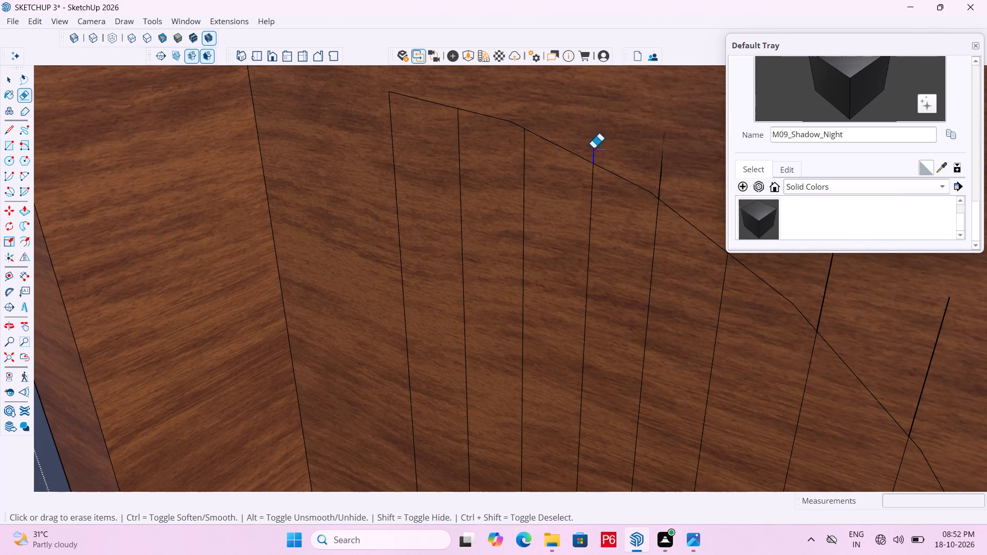
{"action": "left_click_drag", "start_coordinate": [593, 149], "coordinate": [593, 147]}
{"action": "scroll", "coordinate": [471, 150], "scroll_direction": "down", "scroll_amount": 4}
{"action": "left_click_drag", "start_coordinate": [605, 137], "coordinate": [607, 171]}
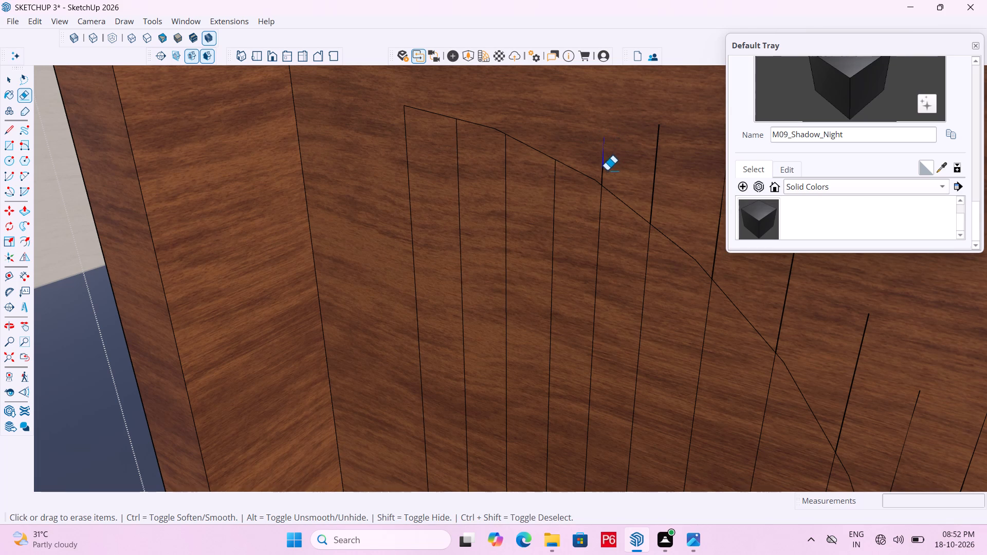
{"action": "left_click_drag", "start_coordinate": [607, 171], "coordinate": [601, 175]}
{"action": "left_click", "coordinate": [601, 175]}
{"action": "left_click_drag", "start_coordinate": [657, 150], "coordinate": [660, 140]}
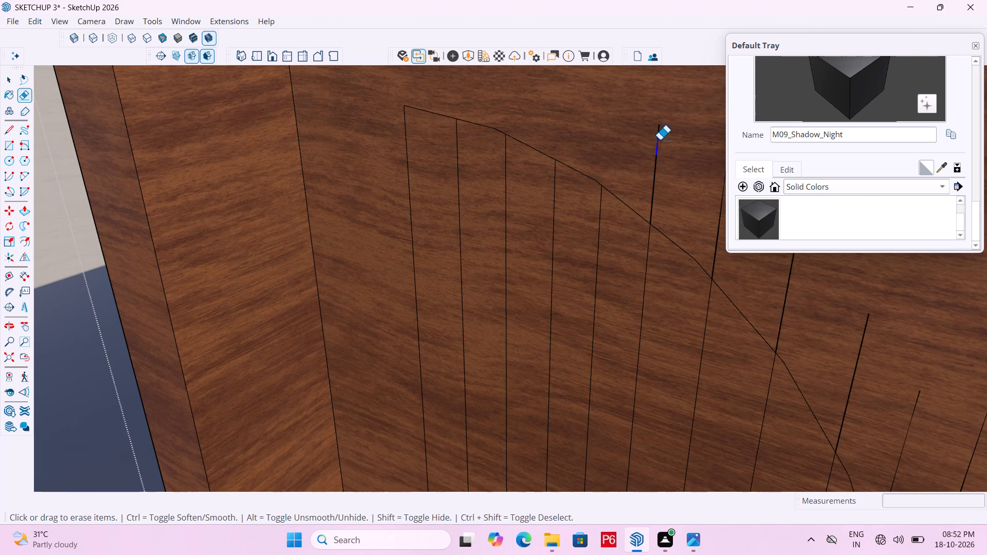
{"action": "left_click_drag", "start_coordinate": [660, 140], "coordinate": [660, 132]}
{"action": "left_click_drag", "start_coordinate": [660, 126], "coordinate": [651, 173]}
{"action": "left_click_drag", "start_coordinate": [651, 172], "coordinate": [654, 164]}
{"action": "left_click_drag", "start_coordinate": [655, 163], "coordinate": [654, 171]}
{"action": "scroll", "coordinate": [541, 155], "scroll_direction": "down", "scroll_amount": 5}
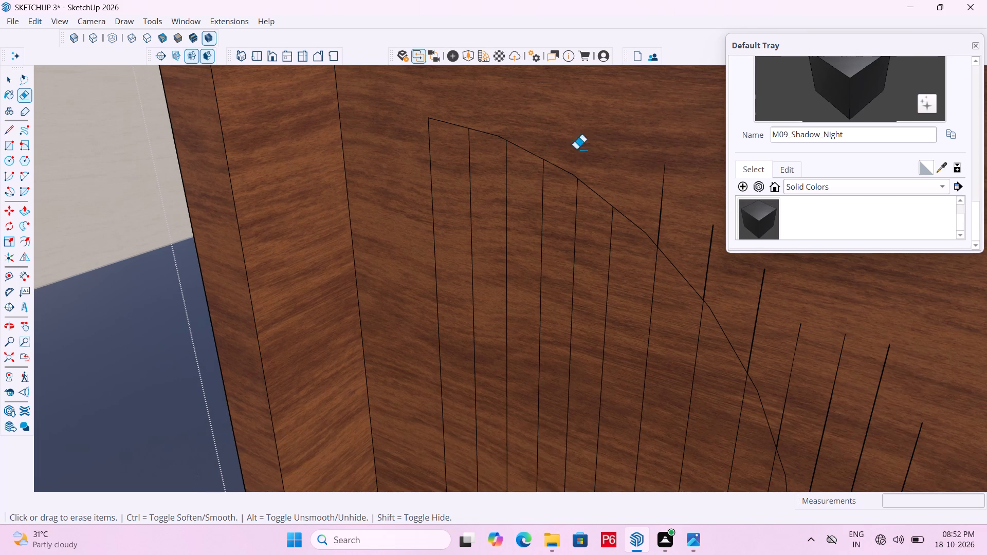
{"action": "left_click_drag", "start_coordinate": [661, 186], "coordinate": [651, 223]}
{"action": "scroll", "coordinate": [404, 166], "scroll_direction": "down", "scroll_amount": 6}
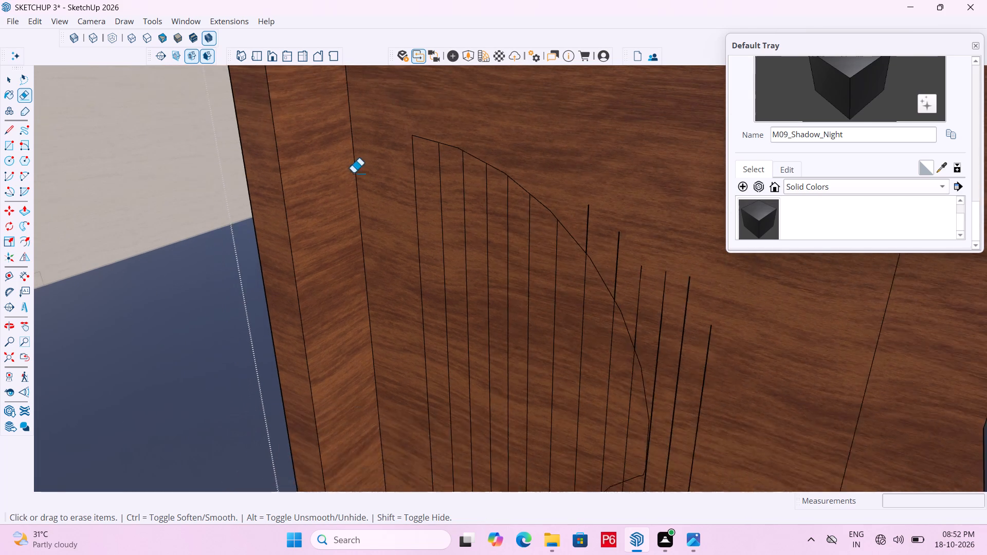
Erase the remaining upper line overhangs along the steep side of the top curve, including the lines beyond the panel.
{"action": "scroll", "coordinate": [538, 177], "scroll_direction": "up", "scroll_amount": 4}
{"action": "left_click_drag", "start_coordinate": [583, 224], "coordinate": [574, 262]}
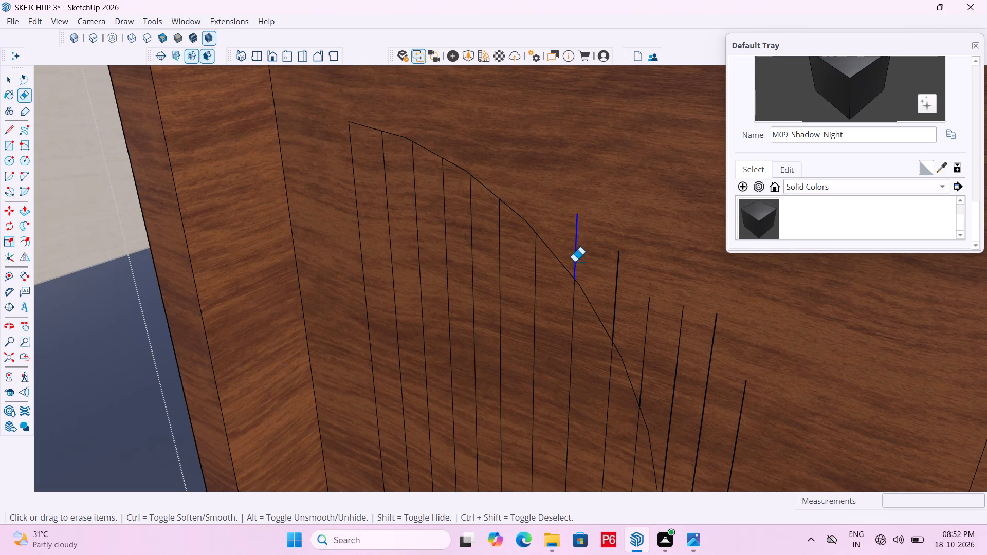
{"action": "left_click_drag", "start_coordinate": [574, 262], "coordinate": [575, 249]}
{"action": "scroll", "coordinate": [500, 170], "scroll_direction": "down", "scroll_amount": 4}
{"action": "left_click_drag", "start_coordinate": [588, 253], "coordinate": [586, 272]}
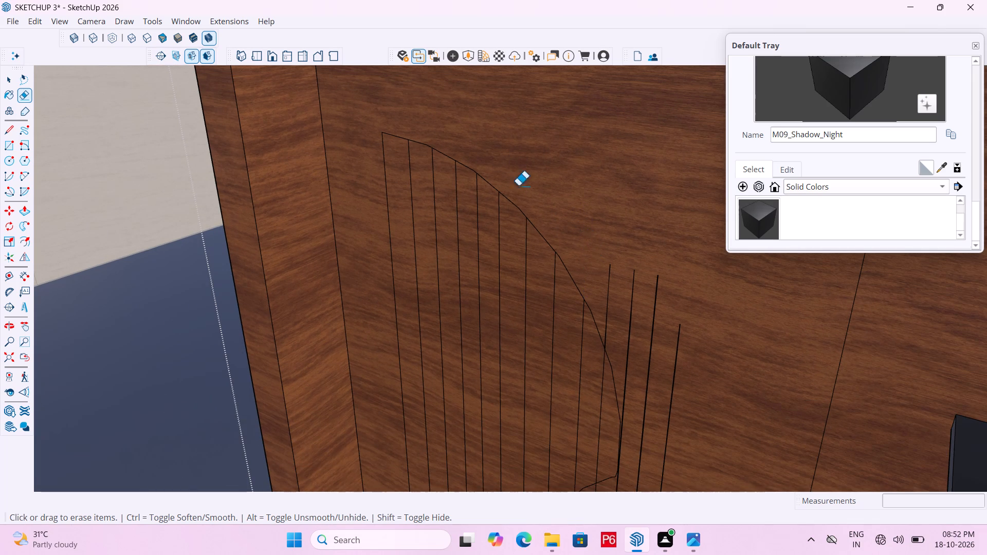
{"action": "scroll", "coordinate": [502, 174], "scroll_direction": "down", "scroll_amount": 6}
{"action": "scroll", "coordinate": [557, 243], "scroll_direction": "up", "scroll_amount": 3}
{"action": "left_click", "coordinate": [577, 242]}
{"action": "left_click_drag", "start_coordinate": [573, 234], "coordinate": [573, 276]}
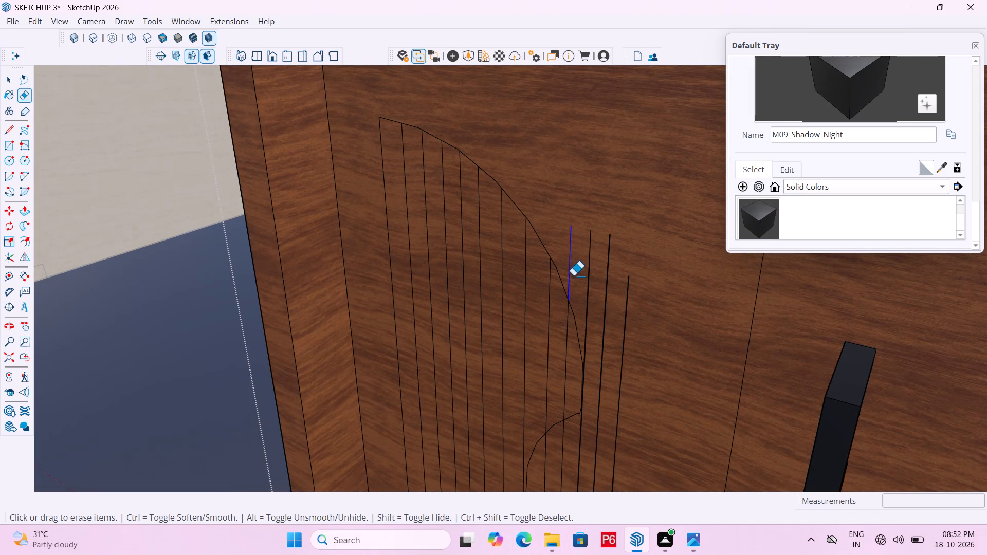
{"action": "left_click_drag", "start_coordinate": [573, 276], "coordinate": [575, 270]}
{"action": "left_click_drag", "start_coordinate": [600, 239], "coordinate": [594, 248]}
{"action": "left_click_drag", "start_coordinate": [593, 250], "coordinate": [588, 273]}
{"action": "scroll", "coordinate": [536, 168], "scroll_direction": "down", "scroll_amount": 5}
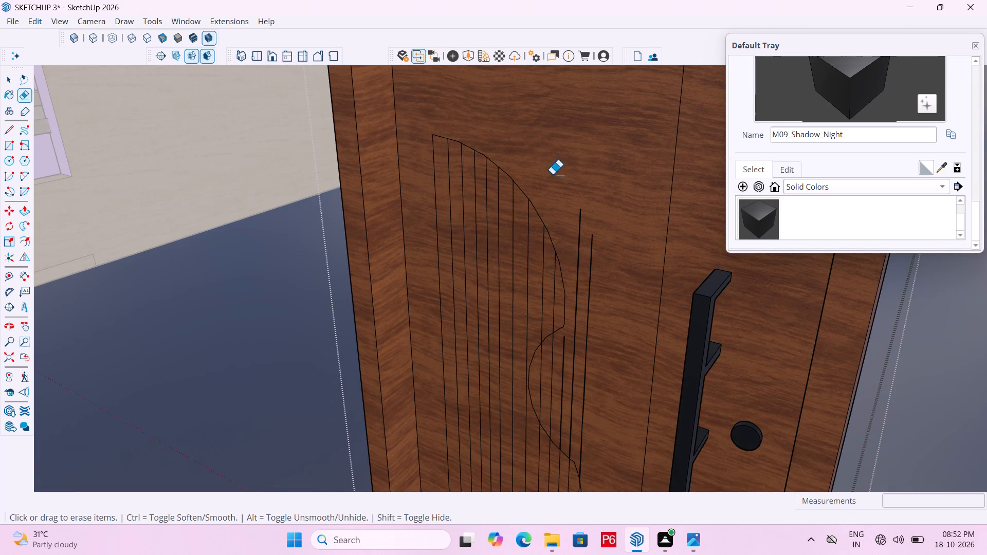
{"action": "left_click", "coordinate": [579, 258]}
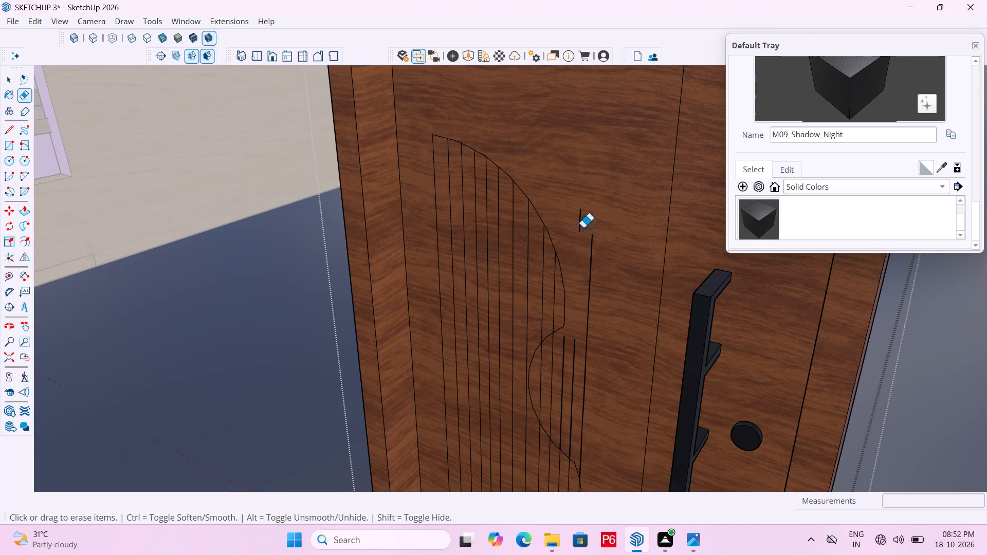
{"action": "left_click_drag", "start_coordinate": [583, 228], "coordinate": [586, 213]}
{"action": "left_click_drag", "start_coordinate": [578, 218], "coordinate": [578, 226]}
{"action": "left_click_drag", "start_coordinate": [582, 231], "coordinate": [591, 256]}
{"action": "left_click_drag", "start_coordinate": [592, 259], "coordinate": [592, 277]}
{"action": "scroll", "coordinate": [606, 179], "scroll_direction": "down", "scroll_amount": 4}
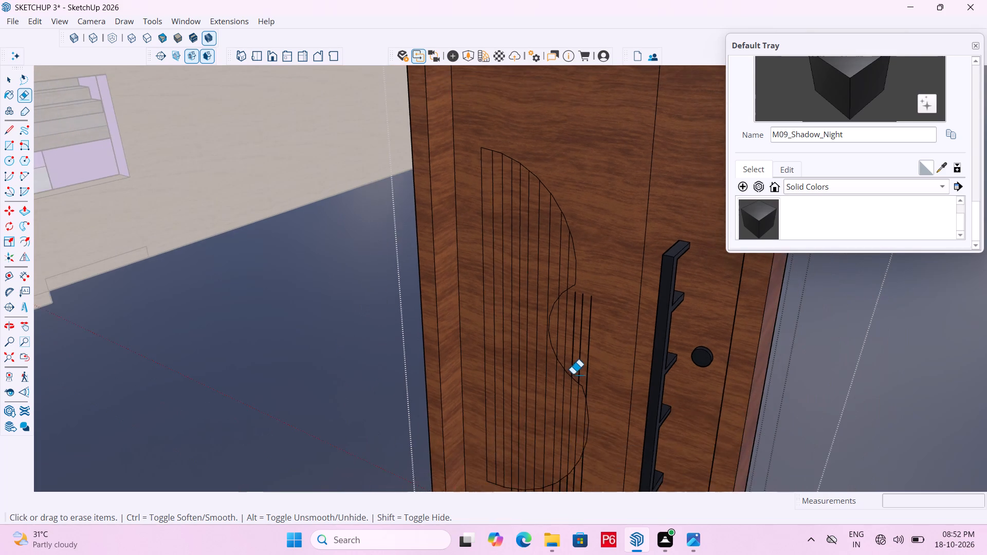
Erase the vertical line segments lying in the concave notch between the panel's upper and lower bulges.
{"action": "scroll", "coordinate": [574, 375], "scroll_direction": "up", "scroll_amount": 7}
{"action": "left_click_drag", "start_coordinate": [622, 263], "coordinate": [539, 263]}
{"action": "left_click_drag", "start_coordinate": [539, 263], "coordinate": [542, 258]}
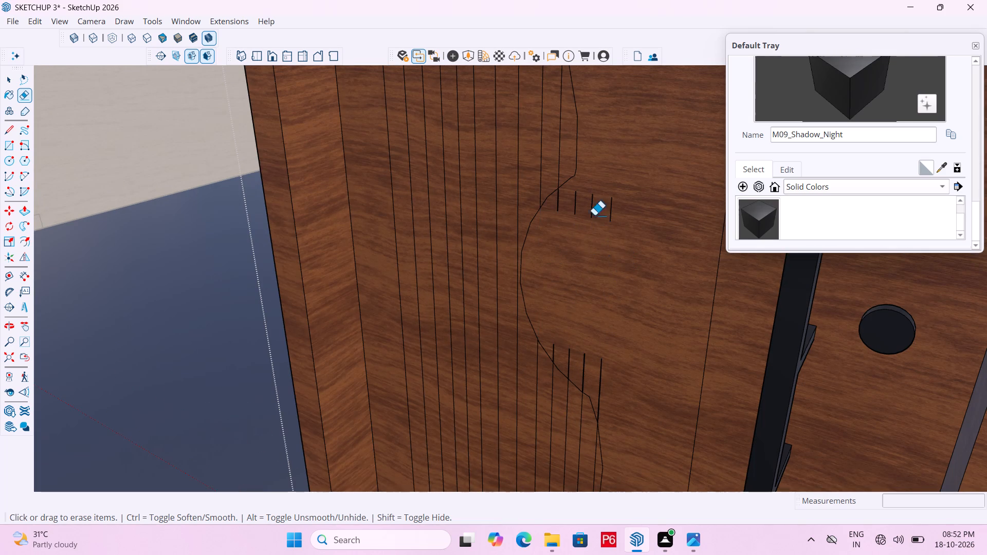
{"action": "scroll", "coordinate": [600, 209], "scroll_direction": "up", "scroll_amount": 4}
{"action": "left_click_drag", "start_coordinate": [620, 204], "coordinate": [530, 206]}
{"action": "scroll", "coordinate": [575, 159], "scroll_direction": "down", "scroll_amount": 6}
{"action": "scroll", "coordinate": [592, 361], "scroll_direction": "up", "scroll_amount": 5}
{"action": "left_click_drag", "start_coordinate": [599, 364], "coordinate": [517, 307]}
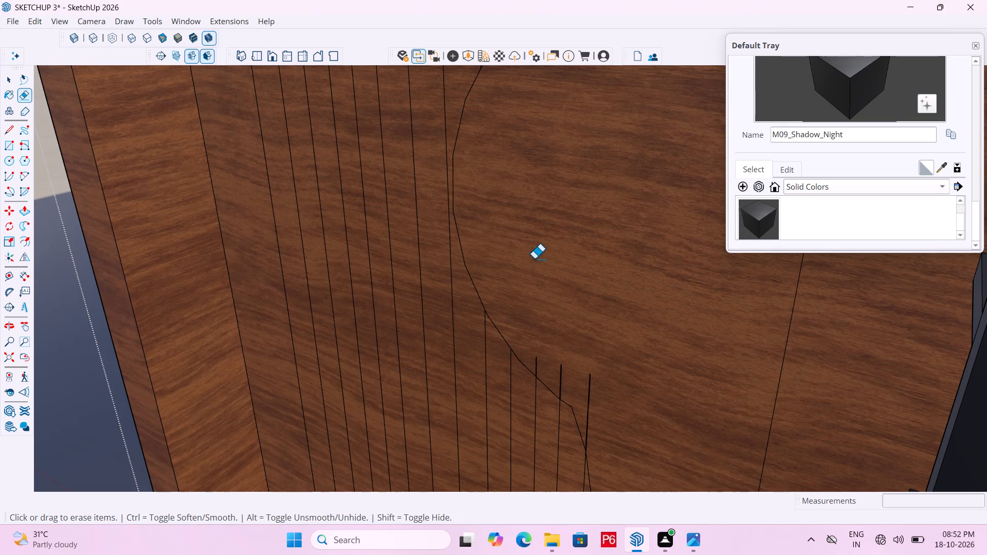
{"action": "scroll", "coordinate": [530, 231], "scroll_direction": "down", "scroll_amount": 7}
{"action": "scroll", "coordinate": [569, 354], "scroll_direction": "up", "scroll_amount": 6}
{"action": "left_click_drag", "start_coordinate": [574, 336], "coordinate": [507, 291]}
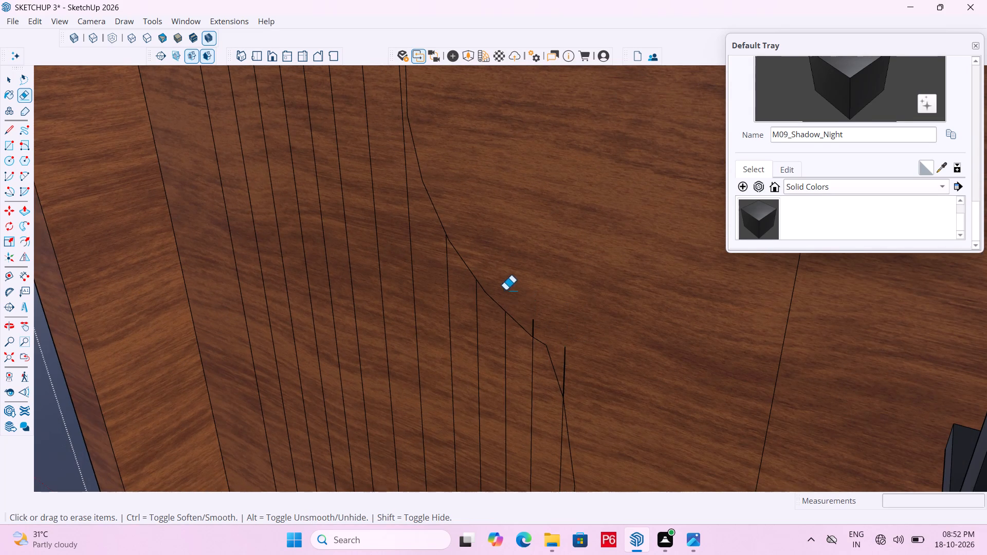
{"action": "left_click_drag", "start_coordinate": [566, 360], "coordinate": [566, 350]}
{"action": "left_click_drag", "start_coordinate": [537, 323], "coordinate": [534, 308]}
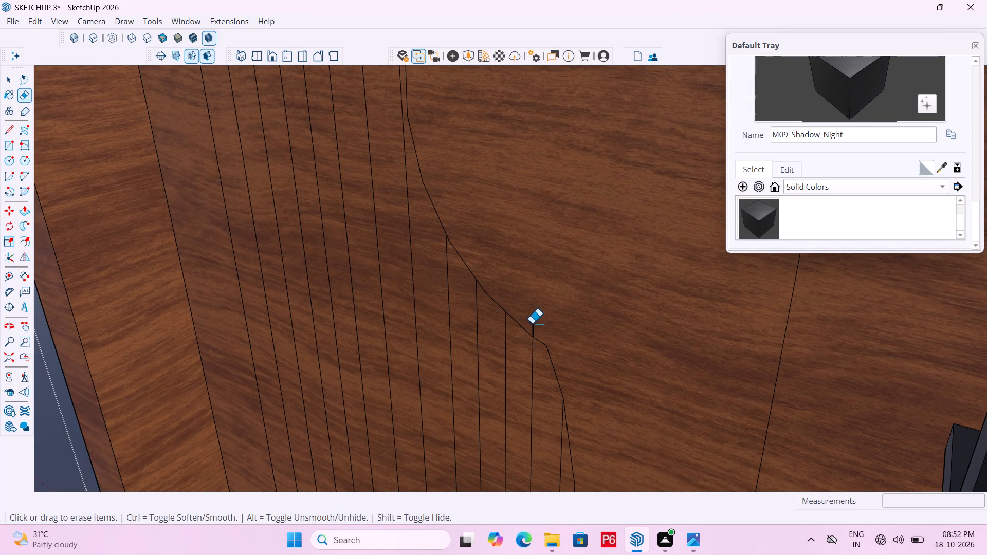
{"action": "left_click_drag", "start_coordinate": [532, 324], "coordinate": [532, 319]}
Erase the lowest stray pieces of the vertical lines below the panel's bottom curve, on the side nearer the handle.
{"action": "scroll", "coordinate": [515, 215], "scroll_direction": "down", "scroll_amount": 13}
{"action": "scroll", "coordinate": [545, 402], "scroll_direction": "up", "scroll_amount": 6}
{"action": "scroll", "coordinate": [565, 147], "scroll_direction": "down", "scroll_amount": 3}
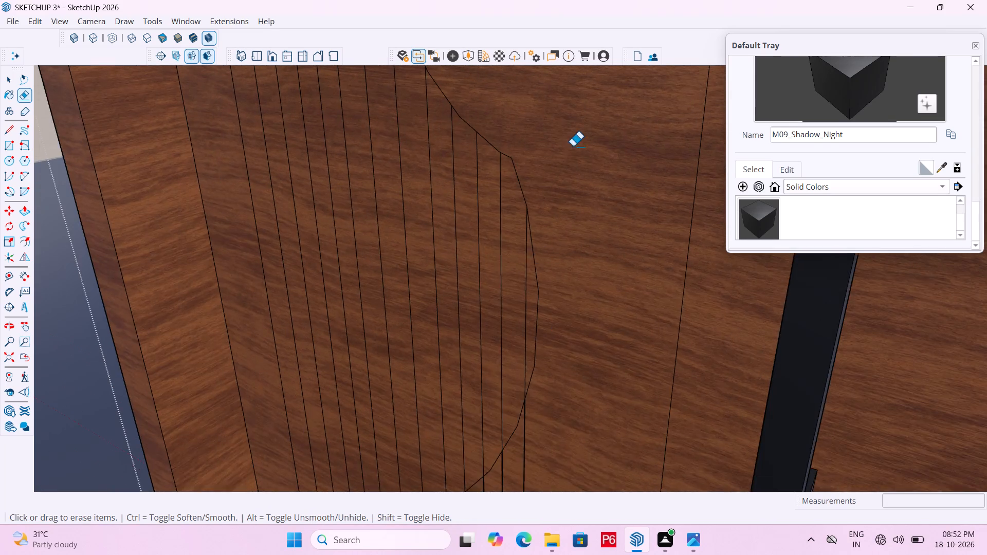
{"action": "scroll", "coordinate": [573, 146], "scroll_direction": "down", "scroll_amount": 4}
{"action": "scroll", "coordinate": [556, 395], "scroll_direction": "up", "scroll_amount": 6}
{"action": "left_click_drag", "start_coordinate": [557, 390], "coordinate": [458, 400]}
{"action": "left_click", "coordinate": [457, 400]}
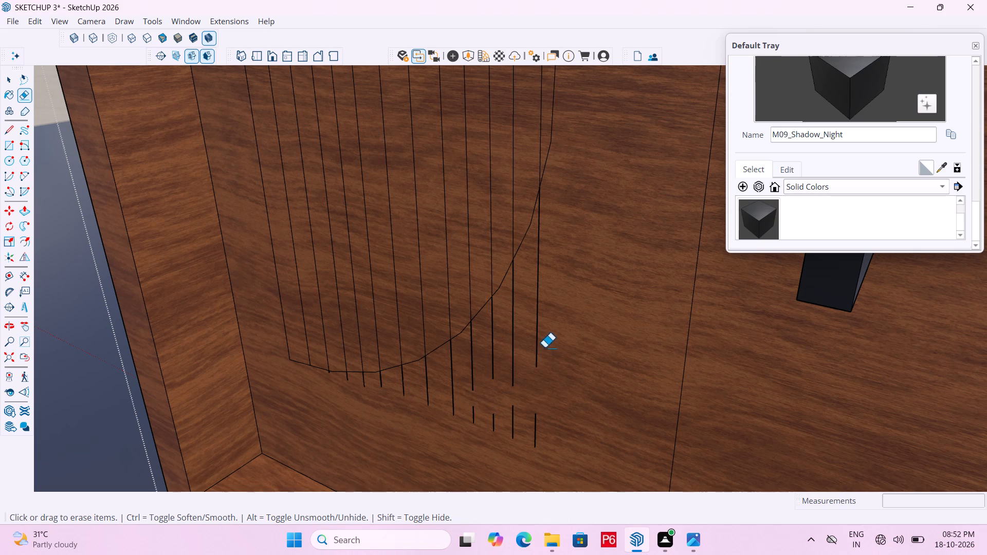
{"action": "left_click_drag", "start_coordinate": [545, 348], "coordinate": [440, 376]}
{"action": "left_click", "coordinate": [440, 376]}
{"action": "left_click_drag", "start_coordinate": [559, 401], "coordinate": [550, 356]}
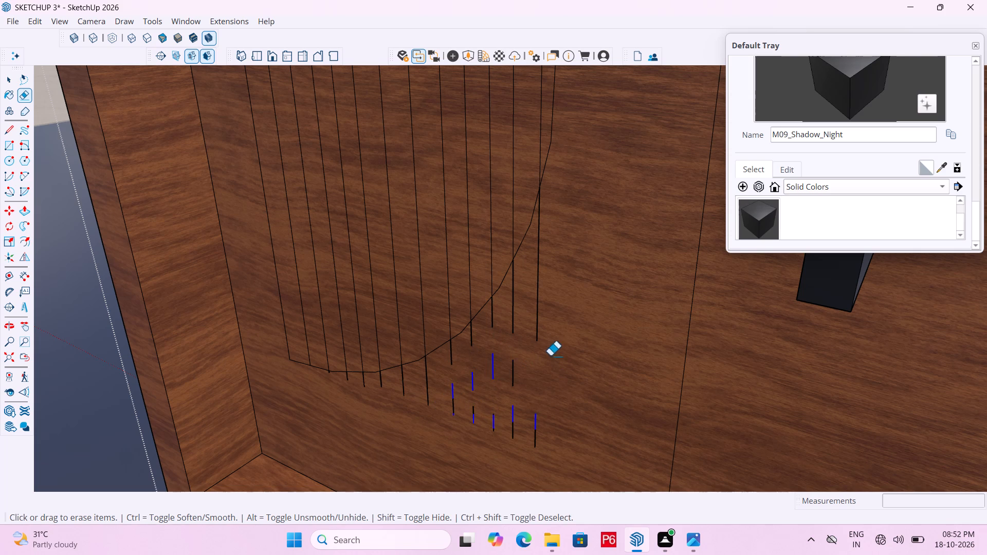
{"action": "left_click_drag", "start_coordinate": [550, 356], "coordinate": [560, 432]}
{"action": "left_click_drag", "start_coordinate": [541, 432], "coordinate": [526, 439]}
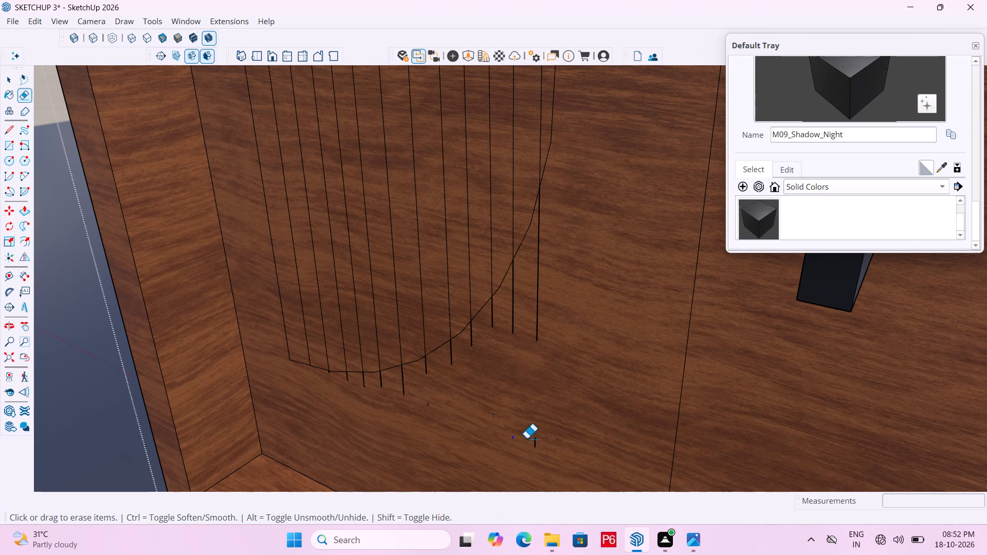
{"action": "left_click_drag", "start_coordinate": [526, 439], "coordinate": [534, 443]}
{"action": "left_click_drag", "start_coordinate": [538, 439], "coordinate": [437, 392]}
{"action": "left_click_drag", "start_coordinate": [436, 392], "coordinate": [376, 406]}
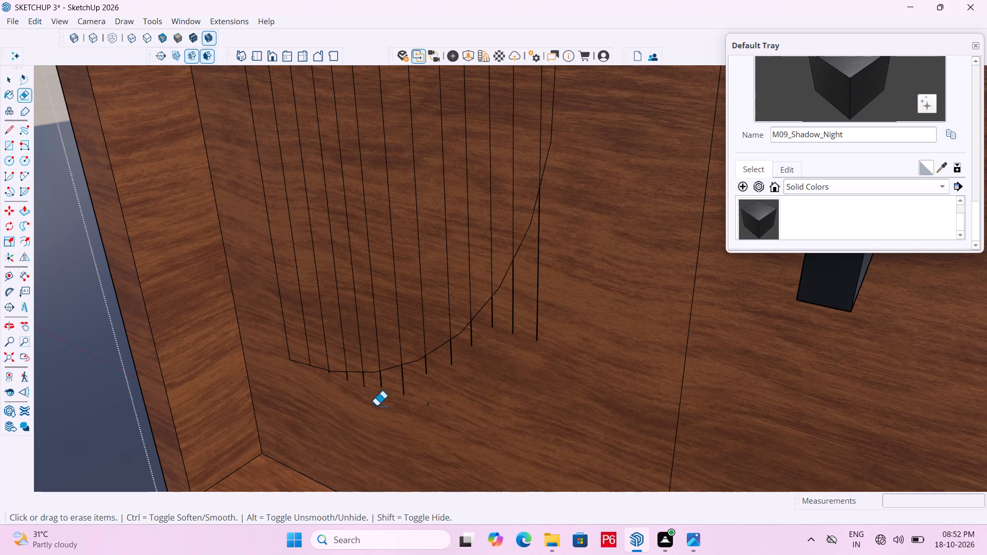
{"action": "left_click_drag", "start_coordinate": [376, 406], "coordinate": [374, 406]}
{"action": "left_click", "coordinate": [389, 403]}
Erase the line ends overhanging the flatter part of the panel's bottom curve, working toward its straight edge.
{"action": "scroll", "coordinate": [408, 386], "scroll_direction": "up", "scroll_amount": 6}
{"action": "left_click_drag", "start_coordinate": [435, 417], "coordinate": [440, 412]}
{"action": "left_click_drag", "start_coordinate": [479, 346], "coordinate": [415, 363]}
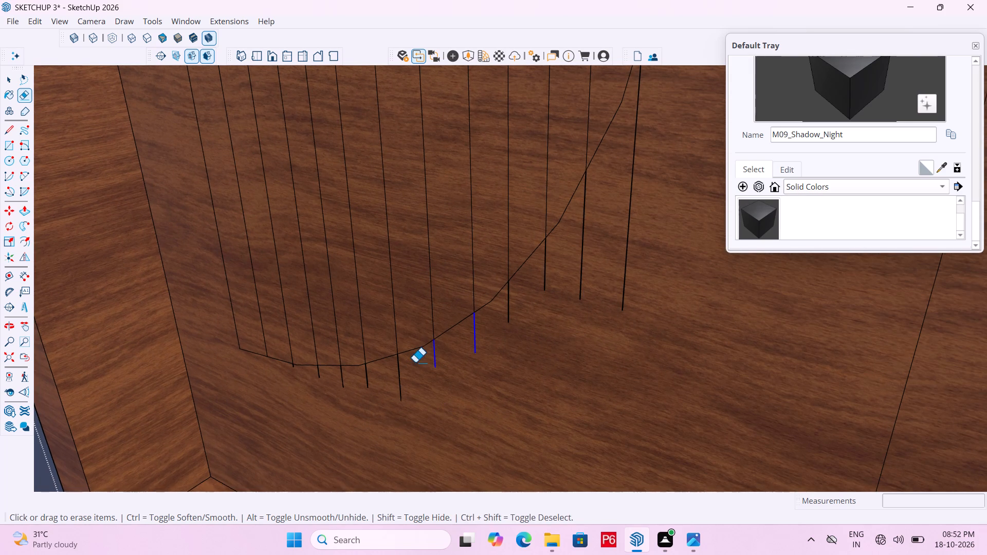
{"action": "left_click_drag", "start_coordinate": [415, 363], "coordinate": [414, 369]}
{"action": "left_click_drag", "start_coordinate": [395, 385], "coordinate": [392, 391]}
{"action": "left_click_drag", "start_coordinate": [394, 390], "coordinate": [397, 382]}
{"action": "left_click_drag", "start_coordinate": [403, 379], "coordinate": [361, 386]}
{"action": "left_click", "coordinate": [361, 386]}
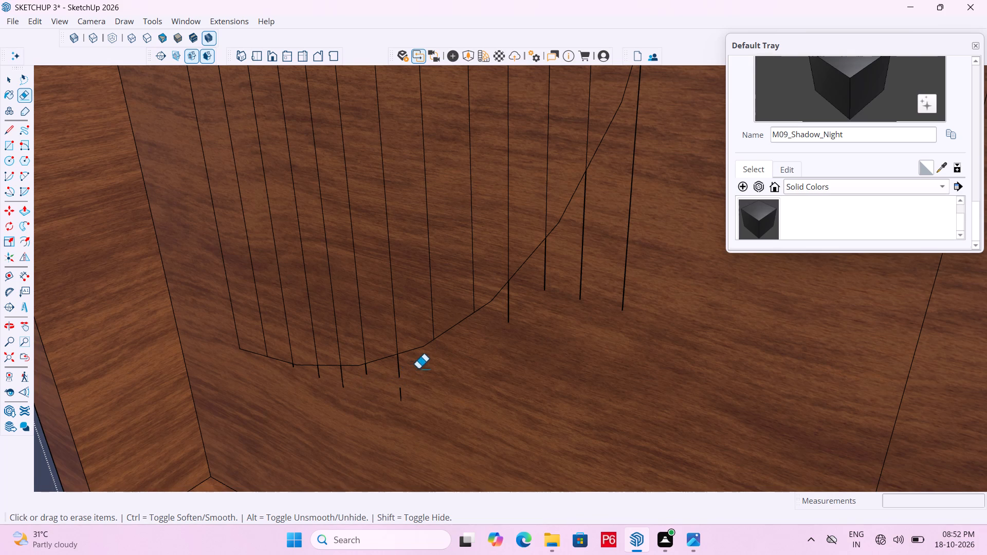
{"action": "left_click_drag", "start_coordinate": [413, 371], "coordinate": [358, 378]}
{"action": "scroll", "coordinate": [384, 383], "scroll_direction": "up", "scroll_amount": 5}
{"action": "left_click_drag", "start_coordinate": [409, 384], "coordinate": [414, 407]}
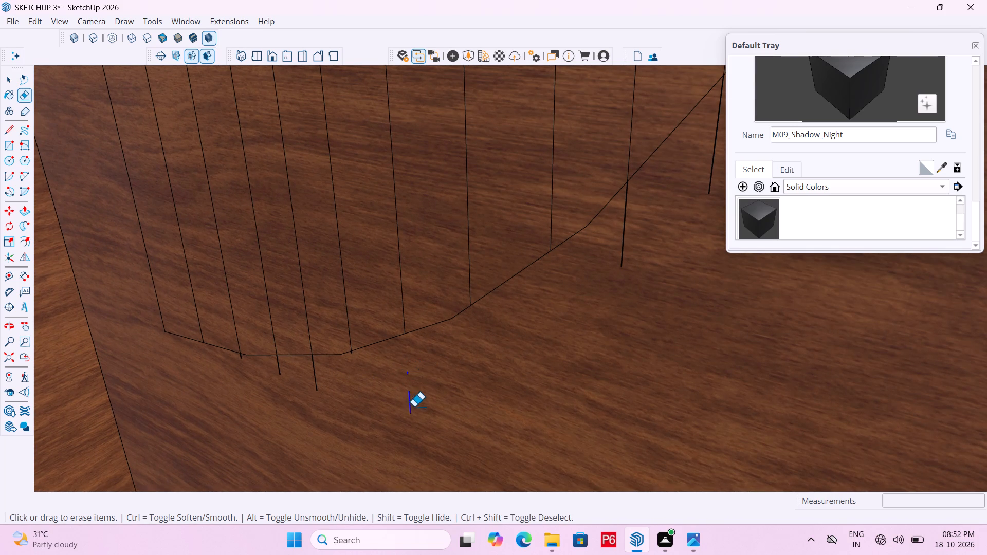
{"action": "left_click_drag", "start_coordinate": [414, 407], "coordinate": [411, 377]}
{"action": "left_click_drag", "start_coordinate": [411, 393], "coordinate": [414, 416]}
{"action": "scroll", "coordinate": [350, 360], "scroll_direction": "up", "scroll_amount": 15}
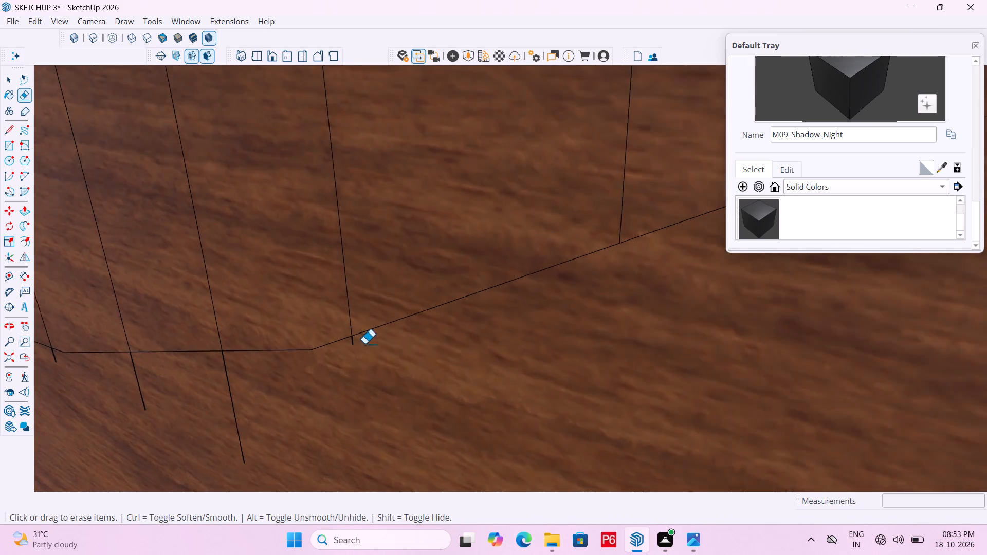
{"action": "scroll", "coordinate": [364, 344], "scroll_direction": "up", "scroll_amount": 2}
{"action": "double_click", "coordinate": [350, 346]}
{"action": "scroll", "coordinate": [477, 349], "scroll_direction": "down", "scroll_amount": 7}
{"action": "left_click_drag", "start_coordinate": [349, 392], "coordinate": [166, 408]}
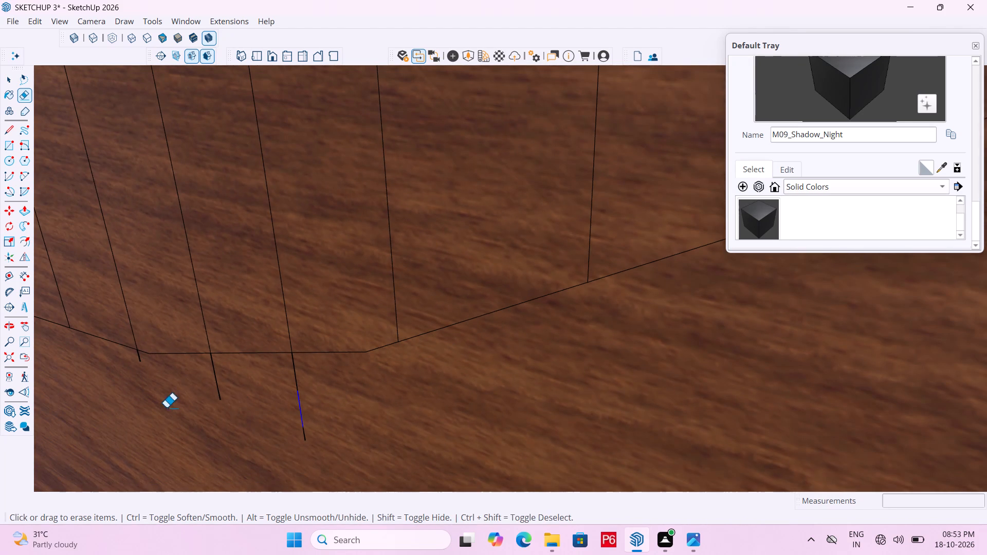
{"action": "left_click_drag", "start_coordinate": [166, 408], "coordinate": [195, 393]}
{"action": "left_click_drag", "start_coordinate": [205, 386], "coordinate": [293, 384]}
{"action": "double_click", "coordinate": [295, 384]}
{"action": "left_click_drag", "start_coordinate": [309, 427], "coordinate": [304, 436]}
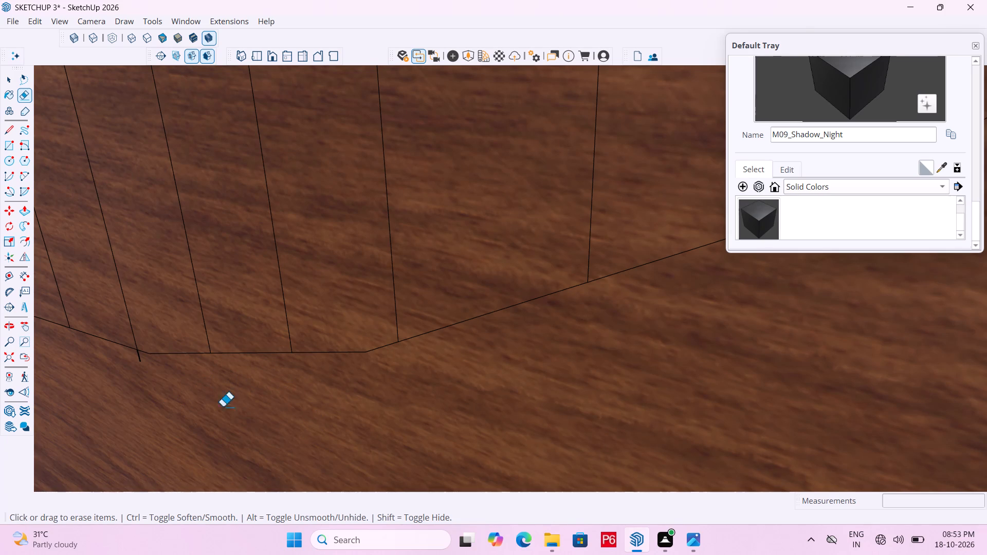
{"action": "scroll", "coordinate": [587, 351], "scroll_direction": "down", "scroll_amount": 5}
{"action": "scroll", "coordinate": [200, 353], "scroll_direction": "up", "scroll_amount": 14}
{"action": "left_click", "coordinate": [248, 358]}
{"action": "scroll", "coordinate": [176, 368], "scroll_direction": "down", "scroll_amount": 3}
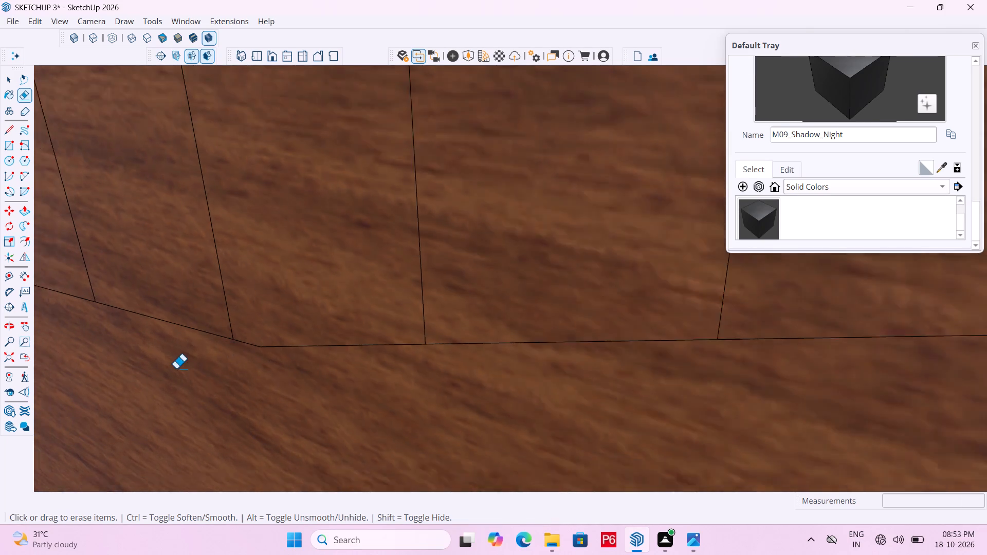
Erase the remaining line overhangs and loose segments outside the bottom curve's steep side, nearer the handle.
{"action": "scroll", "coordinate": [176, 369], "scroll_direction": "down", "scroll_amount": 5}
{"action": "scroll", "coordinate": [170, 328], "scroll_direction": "down", "scroll_amount": 8}
{"action": "scroll", "coordinate": [247, 323], "scroll_direction": "down", "scroll_amount": 13}
{"action": "scroll", "coordinate": [436, 177], "scroll_direction": "up", "scroll_amount": 6}
{"action": "left_click_drag", "start_coordinate": [499, 207], "coordinate": [470, 224]}
{"action": "left_click_drag", "start_coordinate": [428, 265], "coordinate": [421, 272]}
{"action": "left_click_drag", "start_coordinate": [415, 291], "coordinate": [428, 270]}
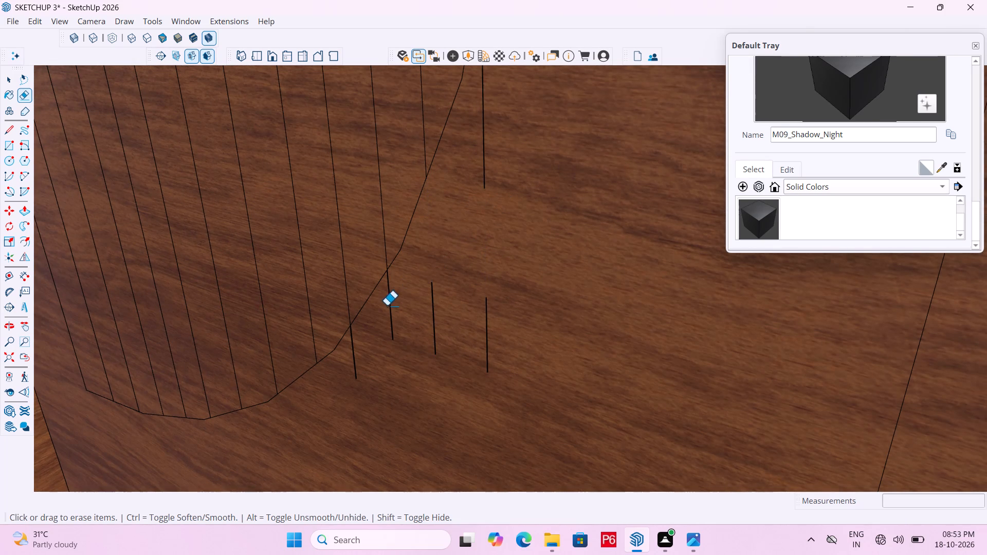
{"action": "left_click", "coordinate": [387, 306]}
{"action": "left_click", "coordinate": [390, 312]}
{"action": "double_click", "coordinate": [346, 356]}
{"action": "double_click", "coordinate": [355, 351]}
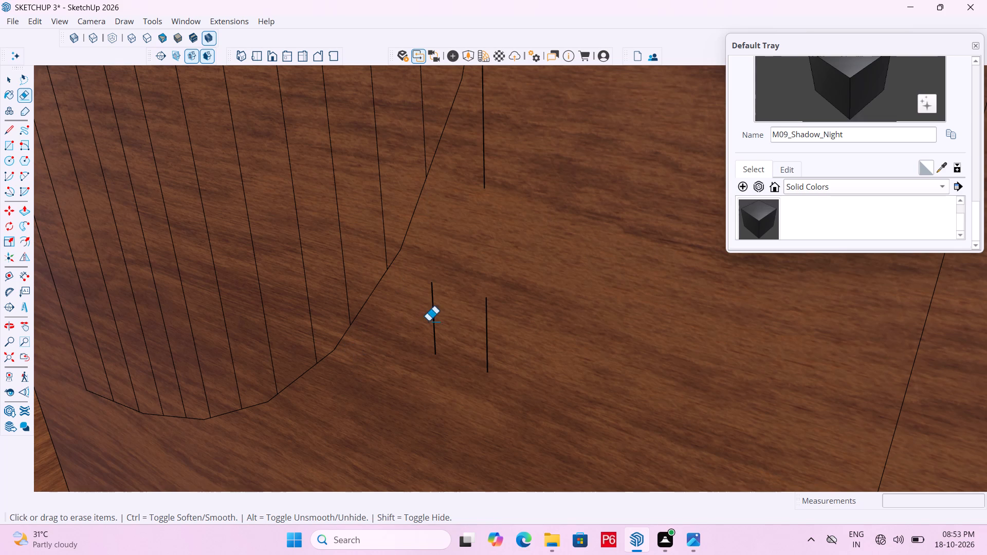
{"action": "left_click_drag", "start_coordinate": [429, 321], "coordinate": [441, 320]}
{"action": "left_click_drag", "start_coordinate": [490, 320], "coordinate": [495, 315]}
{"action": "left_click_drag", "start_coordinate": [487, 314], "coordinate": [487, 286]}
{"action": "left_click_drag", "start_coordinate": [486, 164], "coordinate": [480, 173]}
{"action": "scroll", "coordinate": [531, 310], "scroll_direction": "down", "scroll_amount": 7}
{"action": "scroll", "coordinate": [515, 359], "scroll_direction": "down", "scroll_amount": 6}
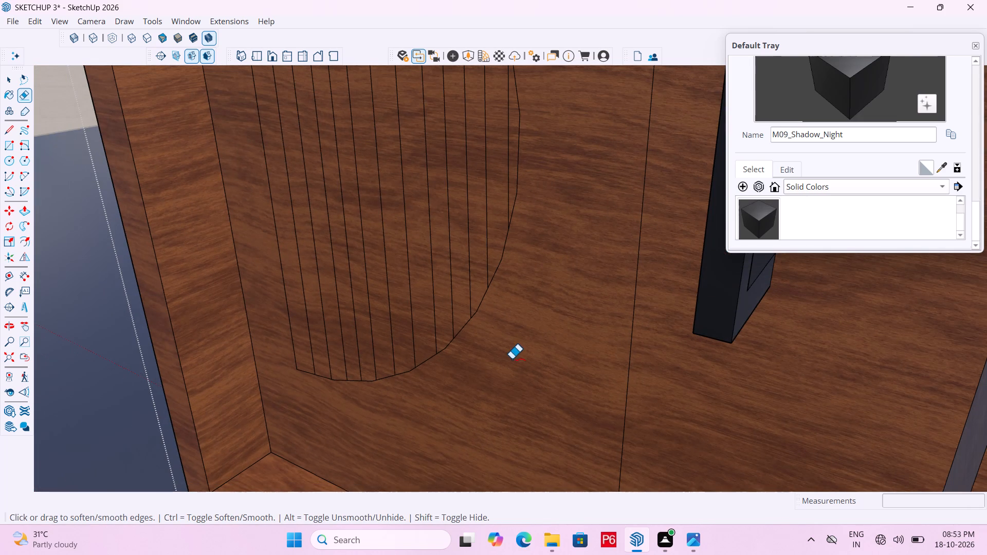
Save the model.
{"action": "key", "text": "ctrl+s"}
{"action": "key", "text": "ctrl+s"}
{"action": "key", "text": "ctrl+s"}
{"action": "key", "text": "ctrl+s"}
{"action": "key", "text": "ctrl+s"}
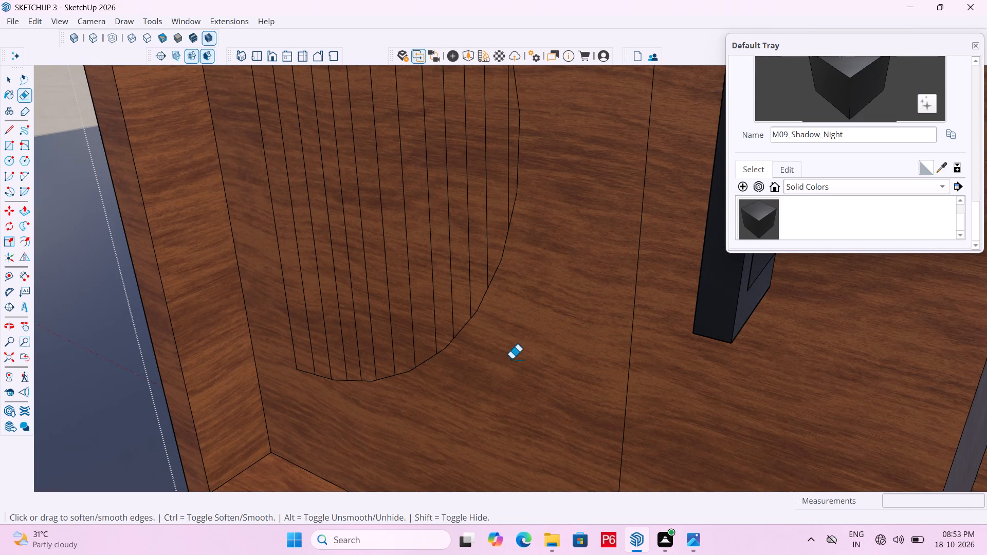
Exit the door group's editing context, back to the main model.
{"action": "scroll", "coordinate": [522, 372], "scroll_direction": "down", "scroll_amount": 7}
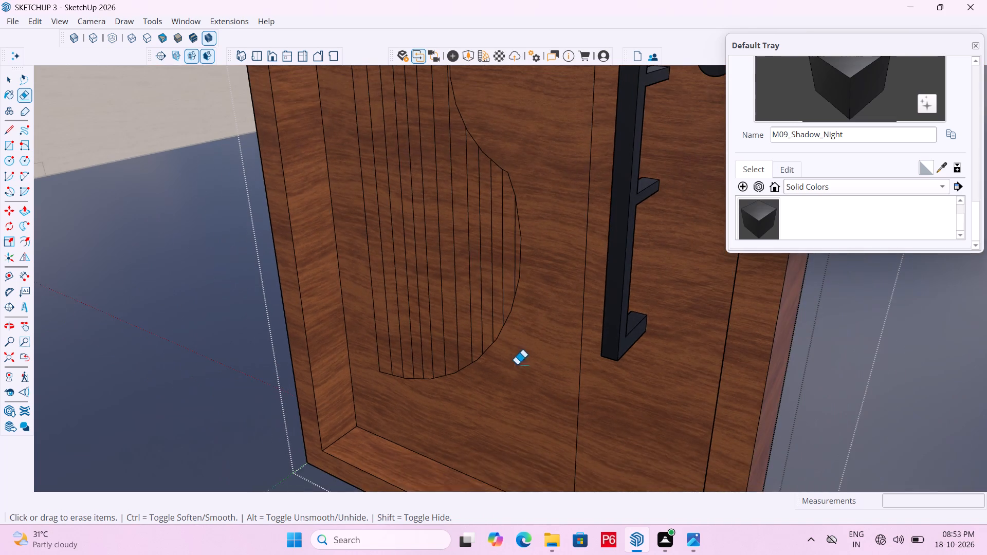
{"action": "scroll", "coordinate": [479, 297], "scroll_direction": "down", "scroll_amount": 7}
{"action": "key", "text": "space"}
{"action": "left_click", "coordinate": [724, 348]}
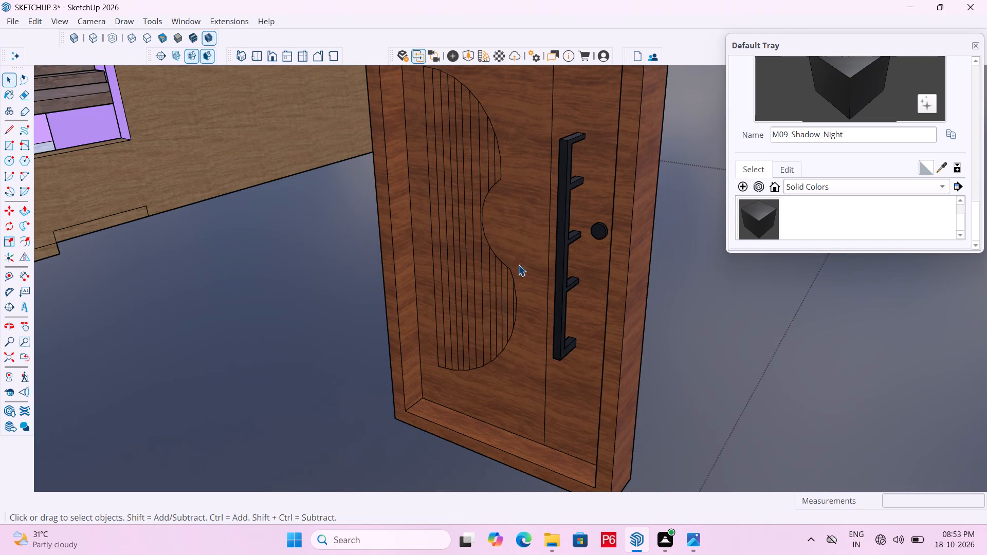
Open the door group for editing and select a strip face of the curved panel.
{"action": "left_click", "coordinate": [483, 277]}
{"action": "left_click", "coordinate": [464, 269]}
{"action": "double_click", "coordinate": [453, 251]}
{"action": "left_click", "coordinate": [443, 228]}
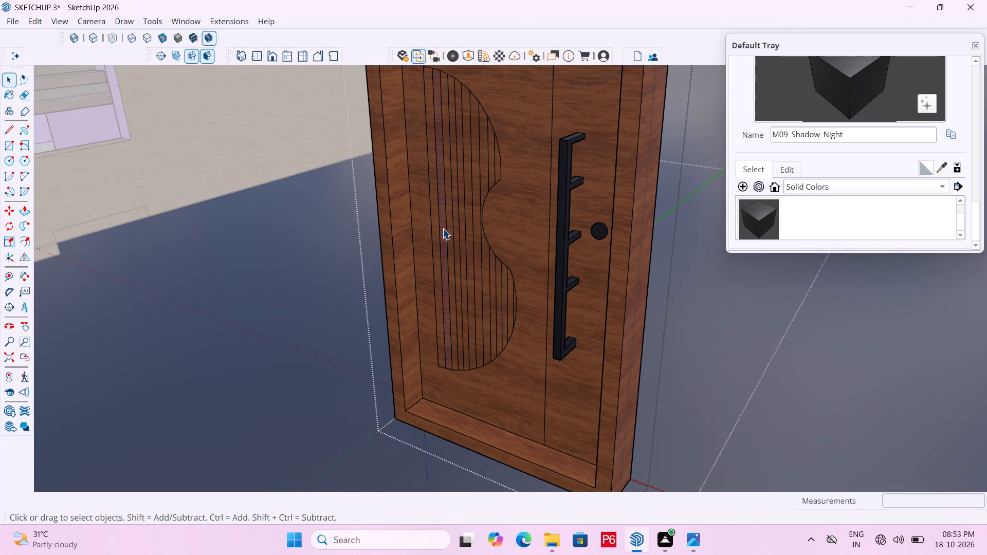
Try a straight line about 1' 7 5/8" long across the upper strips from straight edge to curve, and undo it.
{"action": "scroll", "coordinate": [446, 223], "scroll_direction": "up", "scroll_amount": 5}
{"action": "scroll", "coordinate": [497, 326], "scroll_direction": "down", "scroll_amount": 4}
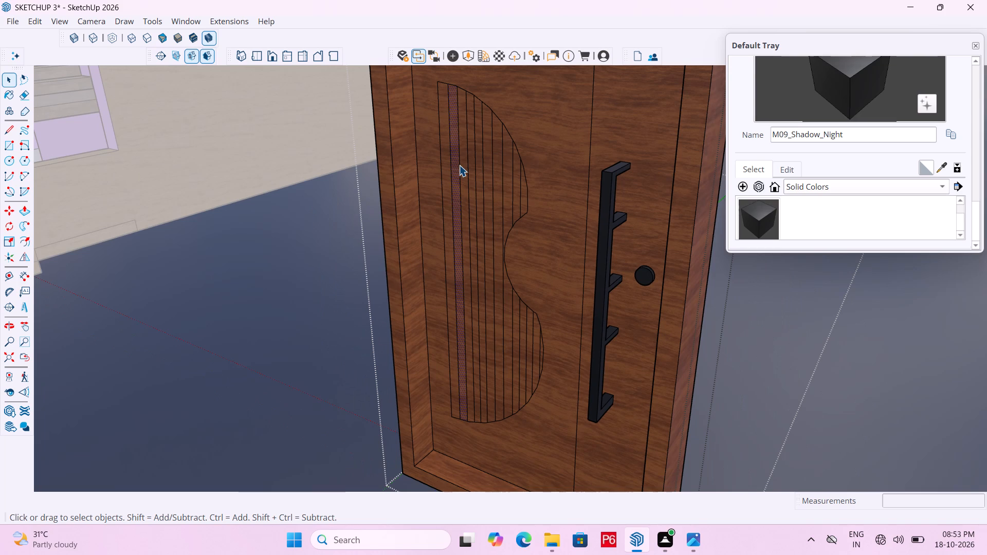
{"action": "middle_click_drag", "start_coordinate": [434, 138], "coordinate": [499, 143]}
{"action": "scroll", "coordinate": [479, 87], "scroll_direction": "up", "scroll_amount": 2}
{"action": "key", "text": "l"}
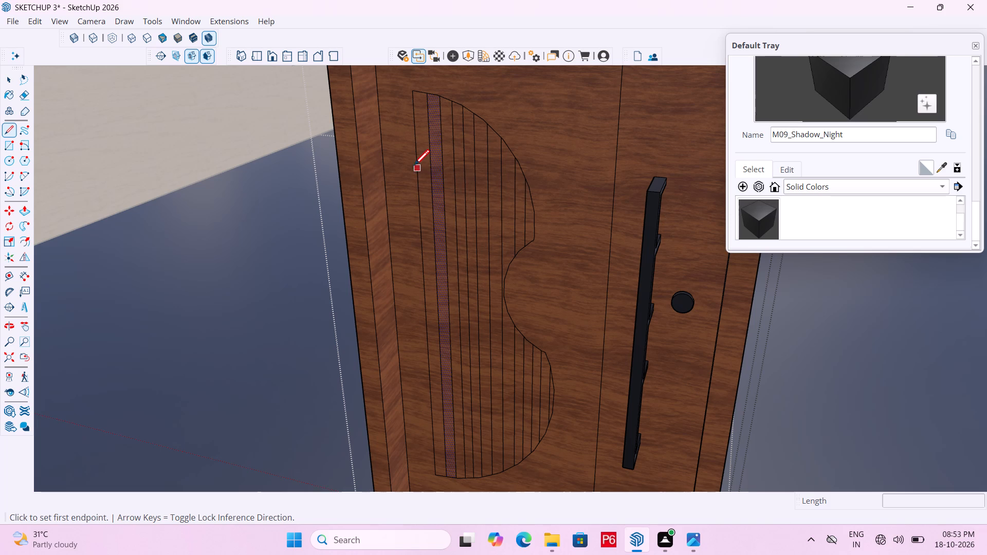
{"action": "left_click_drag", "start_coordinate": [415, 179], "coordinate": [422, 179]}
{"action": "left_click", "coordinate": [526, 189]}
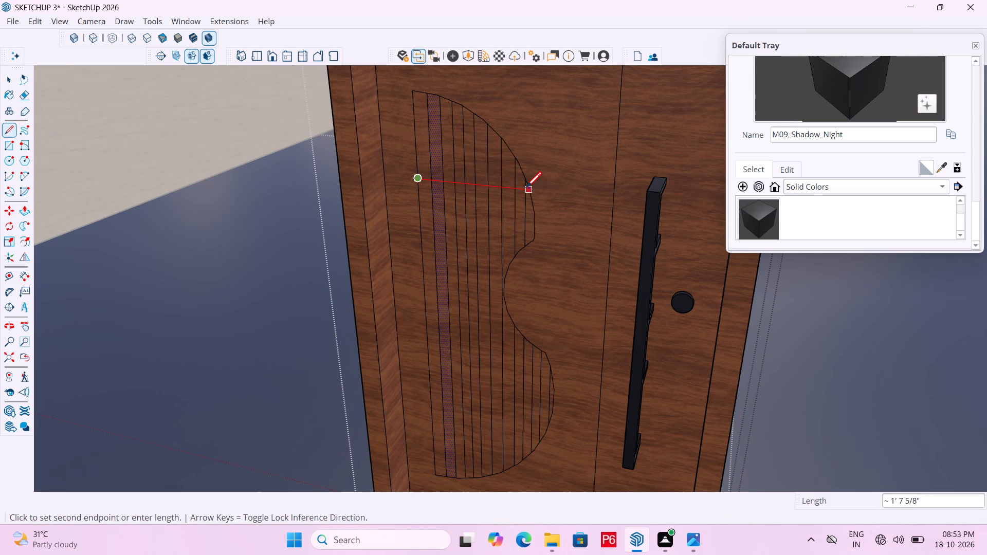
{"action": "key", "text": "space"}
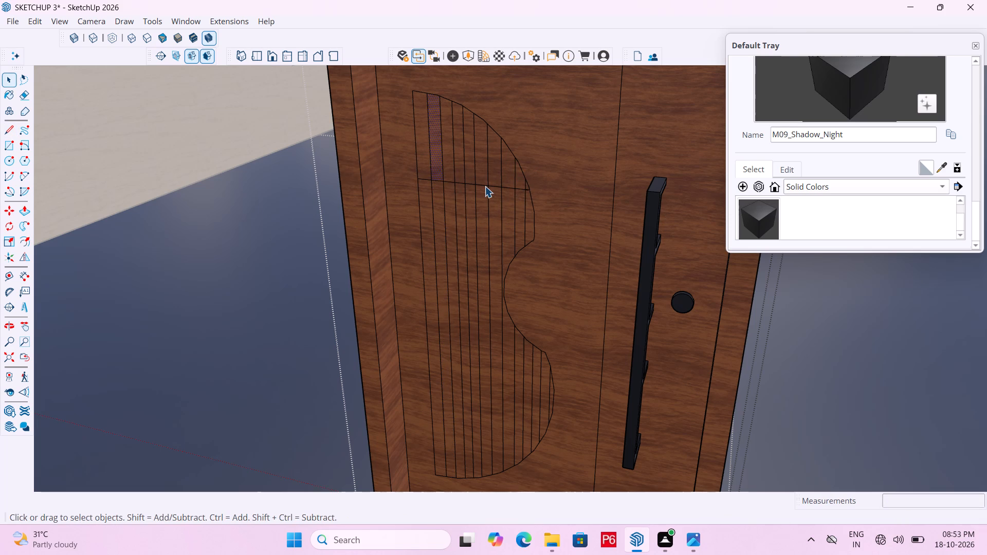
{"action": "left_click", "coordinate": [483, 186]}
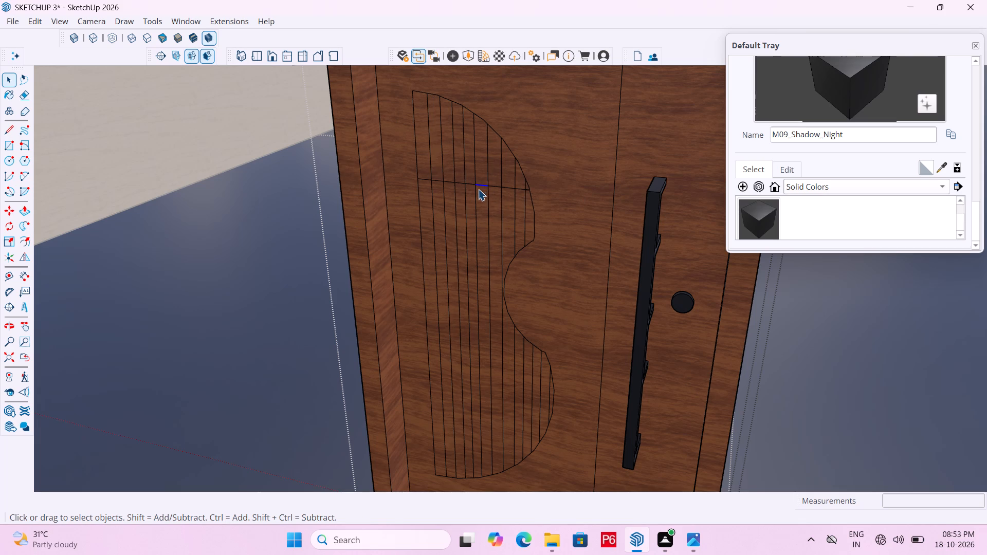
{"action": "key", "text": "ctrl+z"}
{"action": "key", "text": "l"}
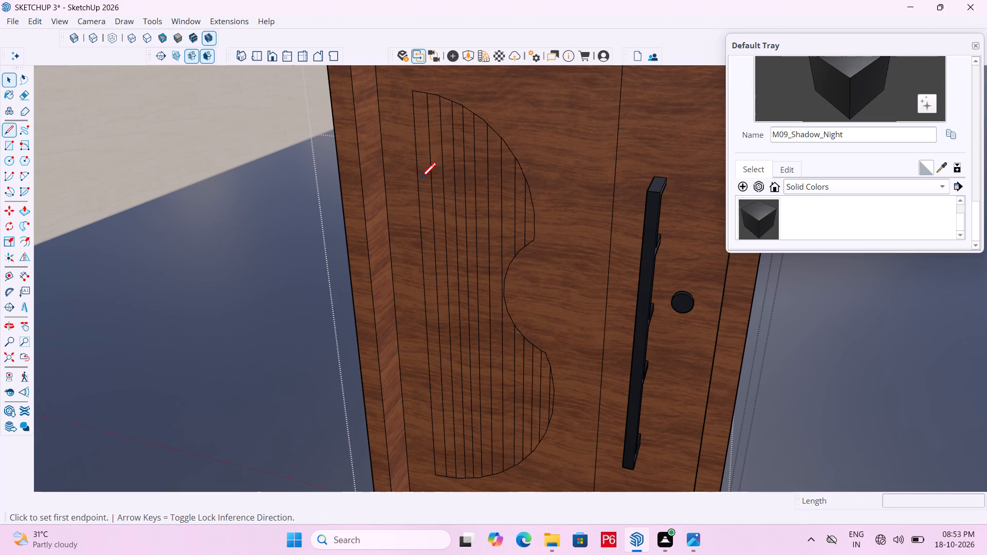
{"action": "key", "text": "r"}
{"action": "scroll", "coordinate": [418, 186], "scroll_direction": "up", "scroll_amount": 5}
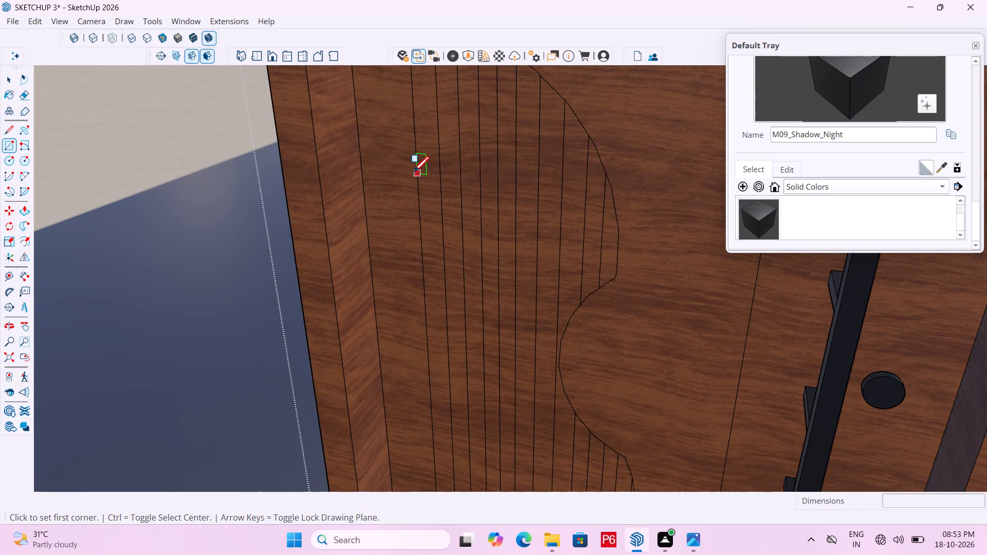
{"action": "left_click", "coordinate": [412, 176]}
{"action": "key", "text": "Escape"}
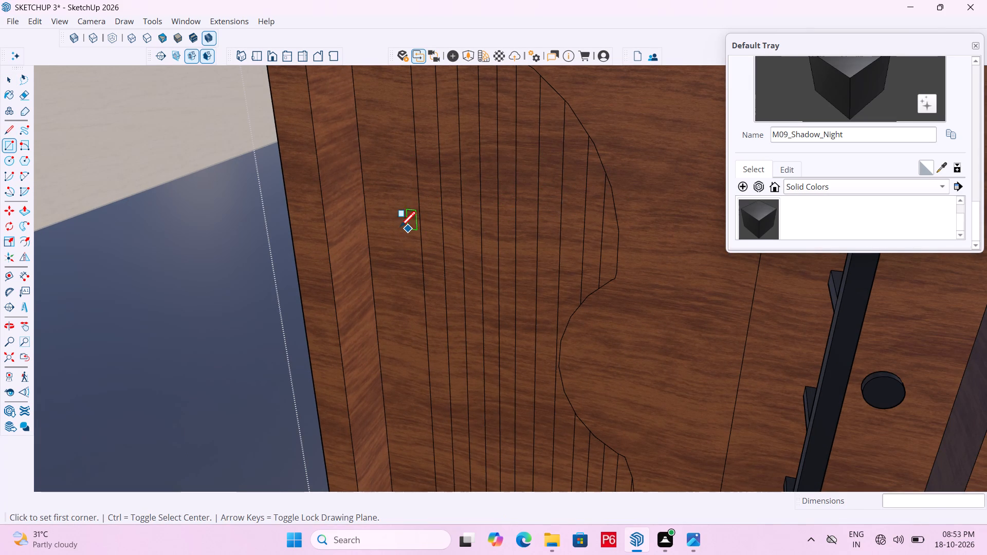
Draw a thin rectangle about 11/16" by 1' 7 7/8" across the panel's upper strips, from the straight edge to the curve.
{"action": "key", "text": "r"}
{"action": "scroll", "coordinate": [324, 200], "scroll_direction": "down", "scroll_amount": 6}
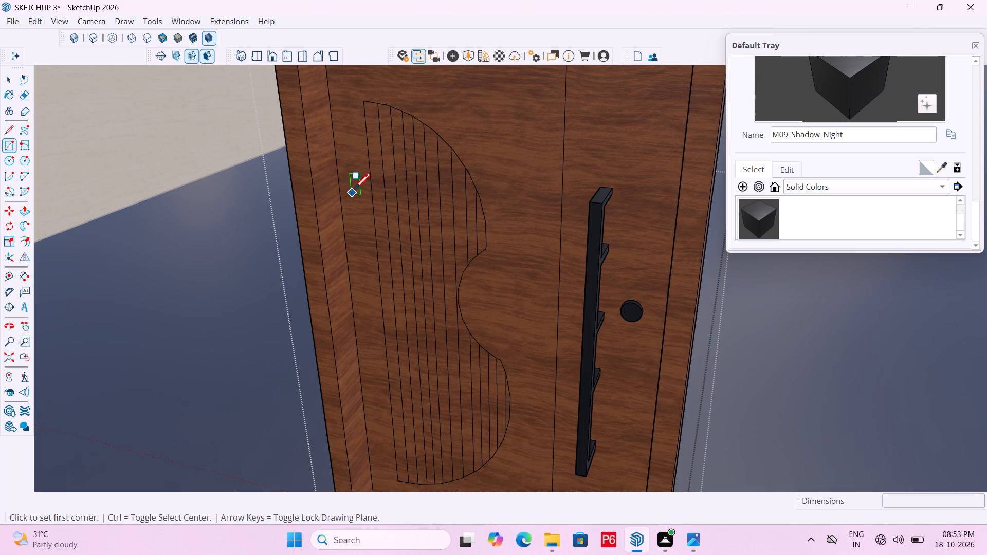
{"action": "scroll", "coordinate": [401, 191], "scroll_direction": "up", "scroll_amount": 4}
{"action": "left_click", "coordinate": [354, 184]}
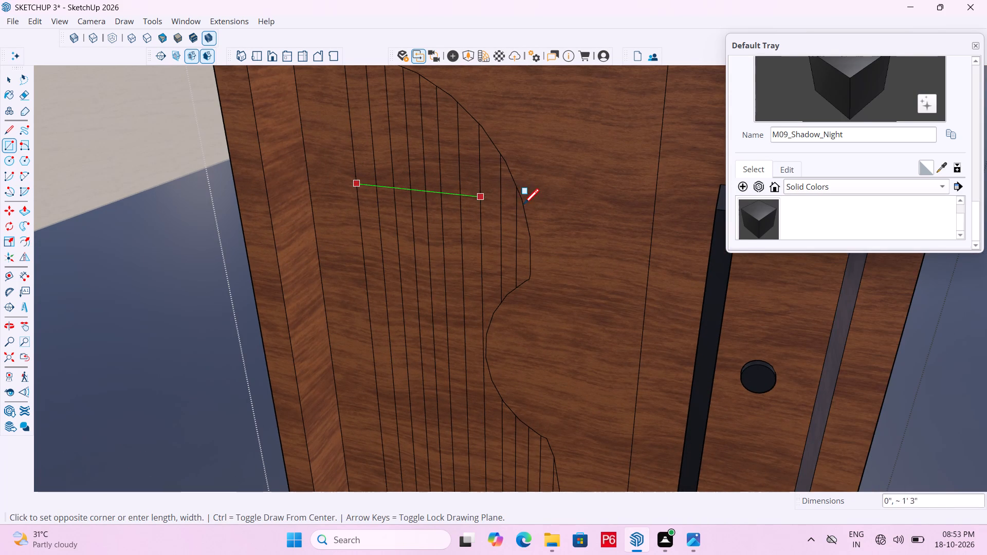
{"action": "scroll", "coordinate": [521, 215], "scroll_direction": "up", "scroll_amount": 4}
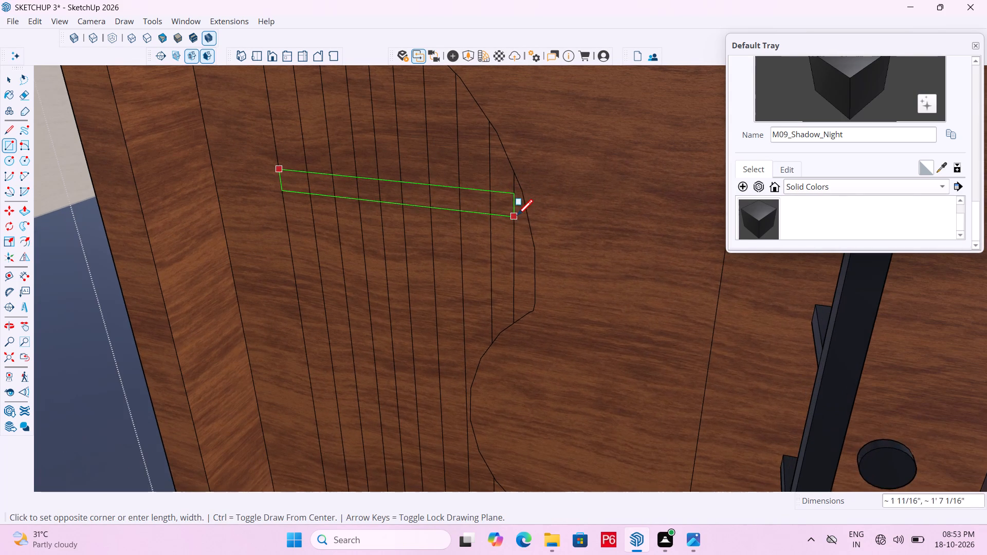
{"action": "scroll", "coordinate": [524, 217], "scroll_direction": "up", "scroll_amount": 4}
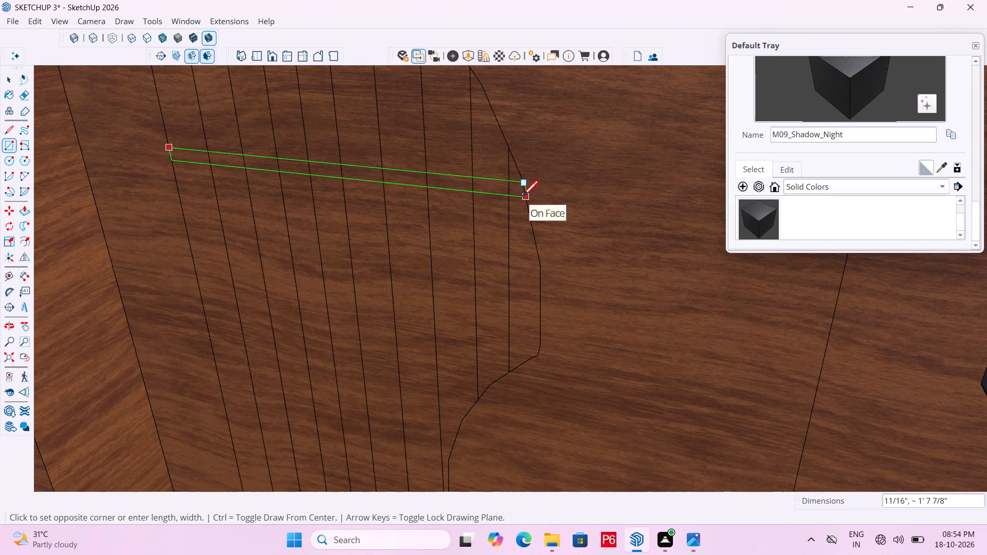
{"action": "left_click", "coordinate": [522, 198]}
{"action": "key", "text": "Escape"}
Erase the thin rectangle's end edge that overhangs the panel's outer curve.
{"action": "scroll", "coordinate": [520, 212], "scroll_direction": "up", "scroll_amount": 3}
{"action": "key", "text": "e"}
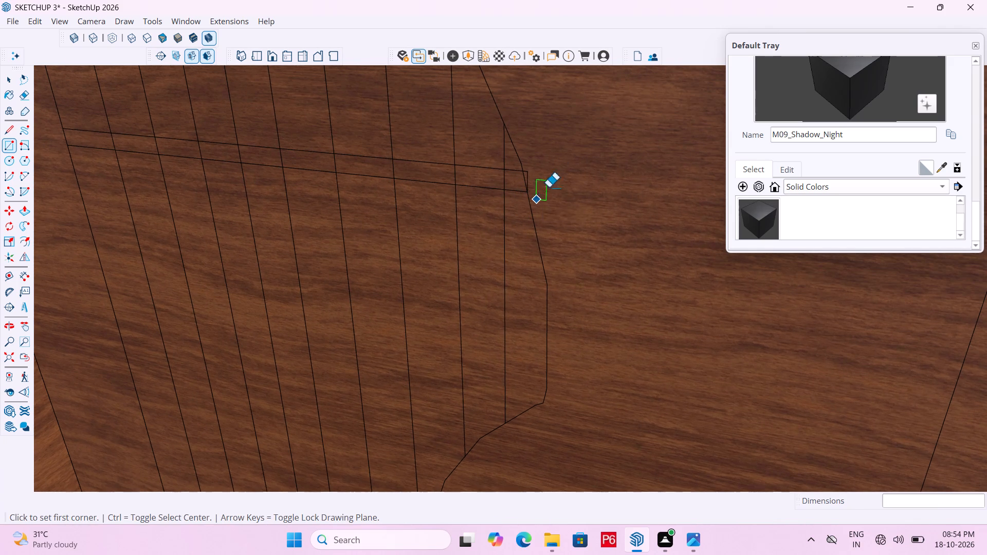
{"action": "scroll", "coordinate": [532, 159], "scroll_direction": "up", "scroll_amount": 3}
{"action": "left_click_drag", "start_coordinate": [524, 176], "coordinate": [529, 180]}
{"action": "scroll", "coordinate": [532, 162], "scroll_direction": "down", "scroll_amount": 6}
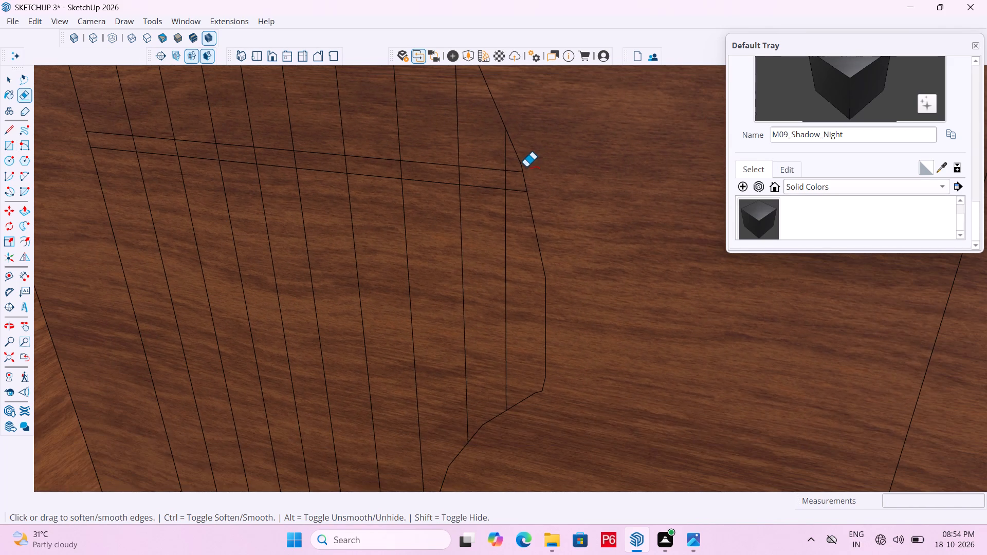
Save the model.
{"action": "key", "text": "ctrl+s"}
{"action": "key", "text": "ctrl+s"}
{"action": "key", "text": "ctrl+s"}
{"action": "key", "text": "ctrl+s"}
{"action": "key", "text": "ctrl+s"}
{"action": "key", "text": "ctrl+s"}
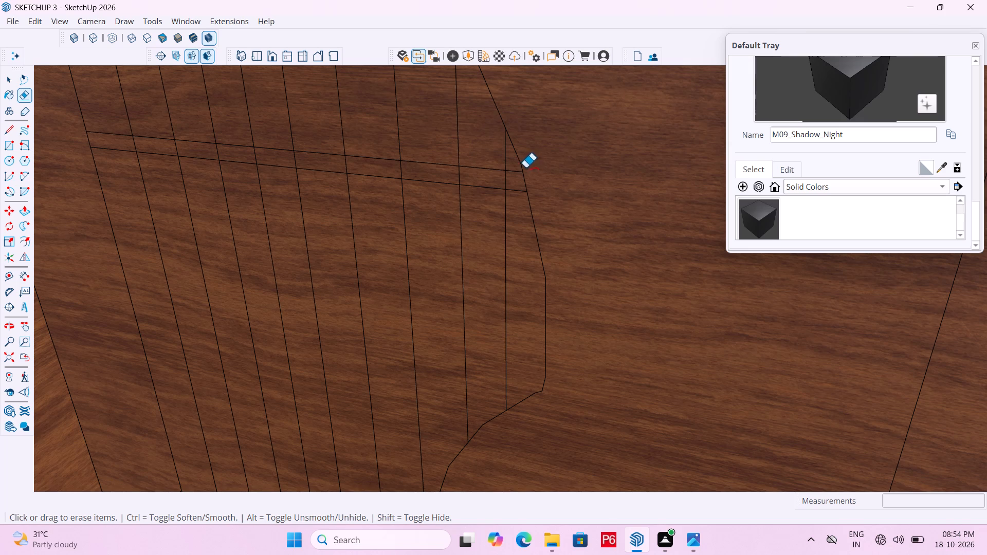
Erase the five strip-line segments crossing the thin horizontal band, starting beside the panel's straight edge.
{"action": "scroll", "coordinate": [526, 151], "scroll_direction": "down", "scroll_amount": 3}
{"action": "scroll", "coordinate": [225, 147], "scroll_direction": "up", "scroll_amount": 3}
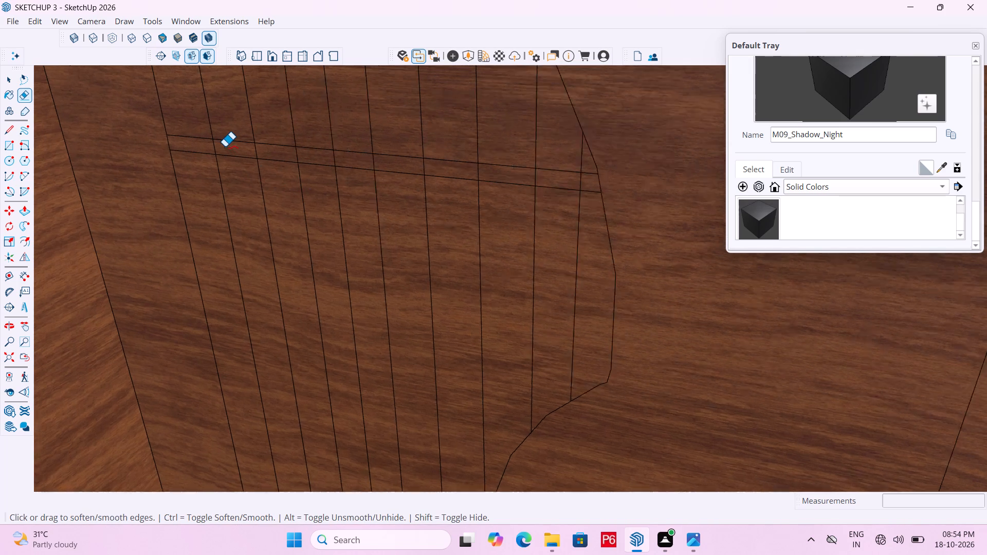
{"action": "scroll", "coordinate": [225, 147], "scroll_direction": "up", "scroll_amount": 5}
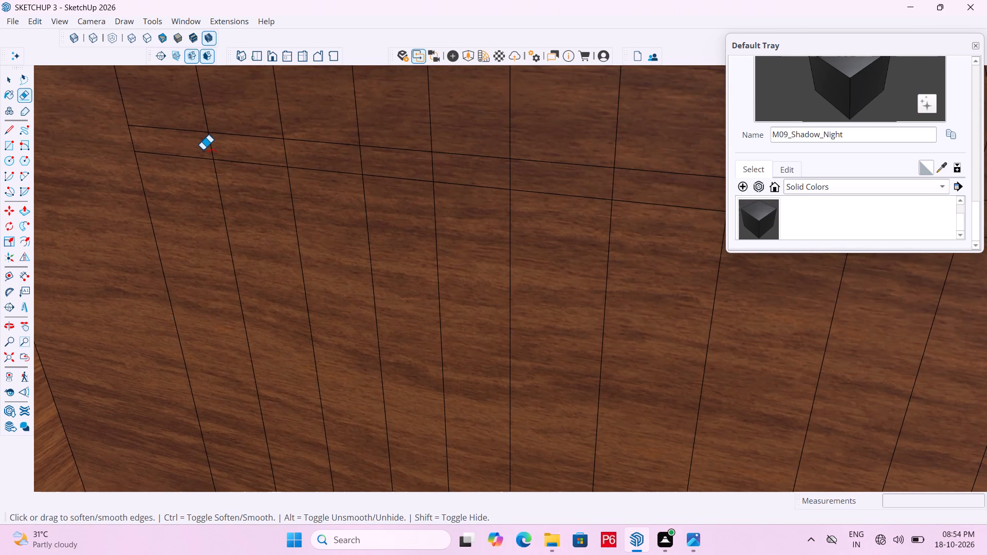
{"action": "key", "text": "e"}
{"action": "left_click_drag", "start_coordinate": [205, 152], "coordinate": [223, 149]}
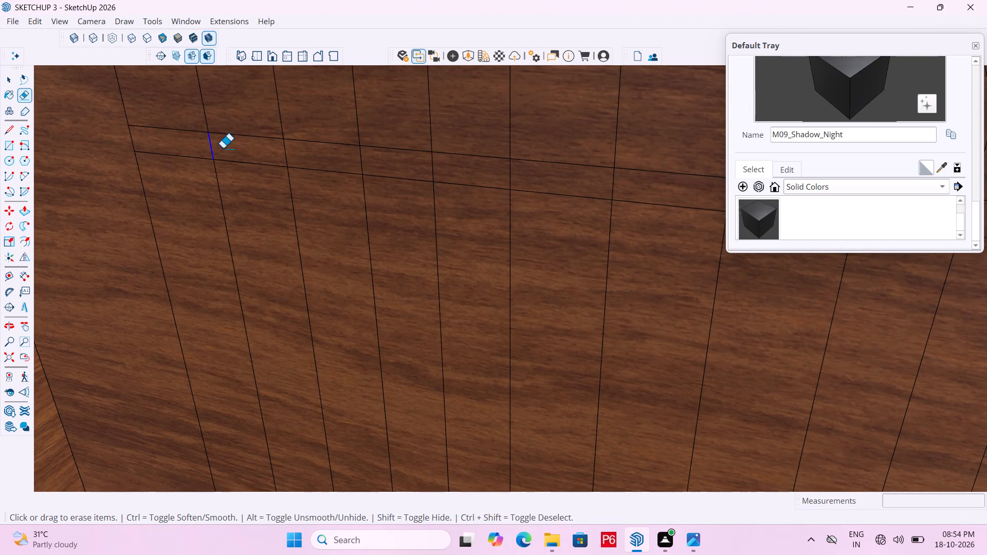
{"action": "left_click_drag", "start_coordinate": [223, 149], "coordinate": [229, 149]}
{"action": "left_click_drag", "start_coordinate": [230, 149], "coordinate": [236, 149]}
{"action": "left_click_drag", "start_coordinate": [270, 154], "coordinate": [309, 156]}
{"action": "left_click", "coordinate": [309, 156]}
{"action": "left_click_drag", "start_coordinate": [345, 165], "coordinate": [392, 166]}
{"action": "left_click", "coordinate": [392, 166]}
{"action": "left_click_drag", "start_coordinate": [410, 167], "coordinate": [455, 174]}
{"action": "left_click", "coordinate": [455, 174]}
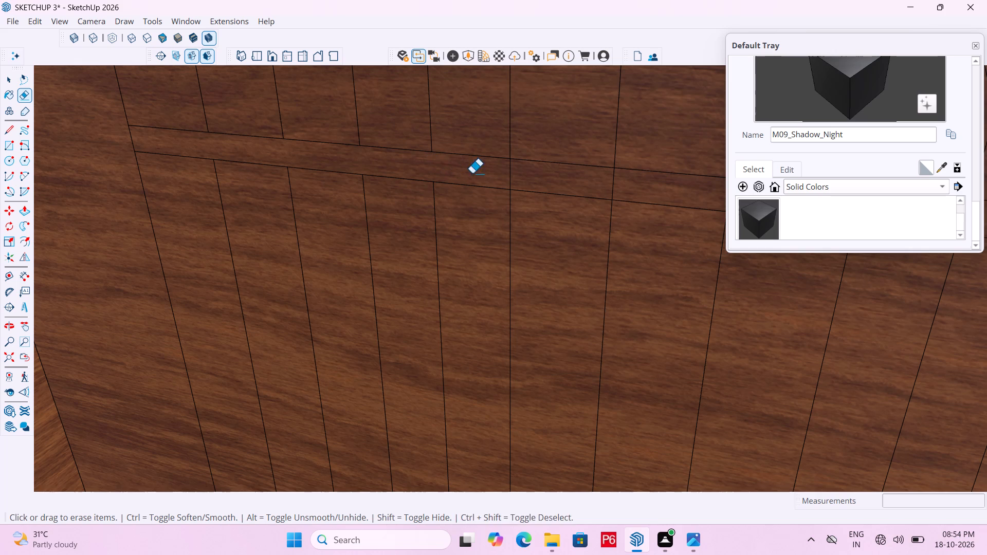
{"action": "left_click_drag", "start_coordinate": [489, 175], "coordinate": [543, 177]}
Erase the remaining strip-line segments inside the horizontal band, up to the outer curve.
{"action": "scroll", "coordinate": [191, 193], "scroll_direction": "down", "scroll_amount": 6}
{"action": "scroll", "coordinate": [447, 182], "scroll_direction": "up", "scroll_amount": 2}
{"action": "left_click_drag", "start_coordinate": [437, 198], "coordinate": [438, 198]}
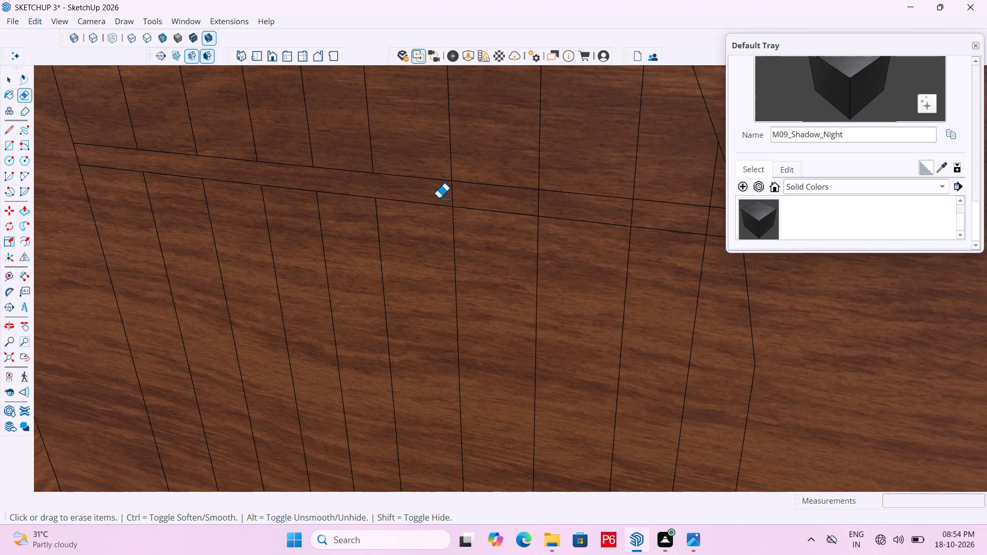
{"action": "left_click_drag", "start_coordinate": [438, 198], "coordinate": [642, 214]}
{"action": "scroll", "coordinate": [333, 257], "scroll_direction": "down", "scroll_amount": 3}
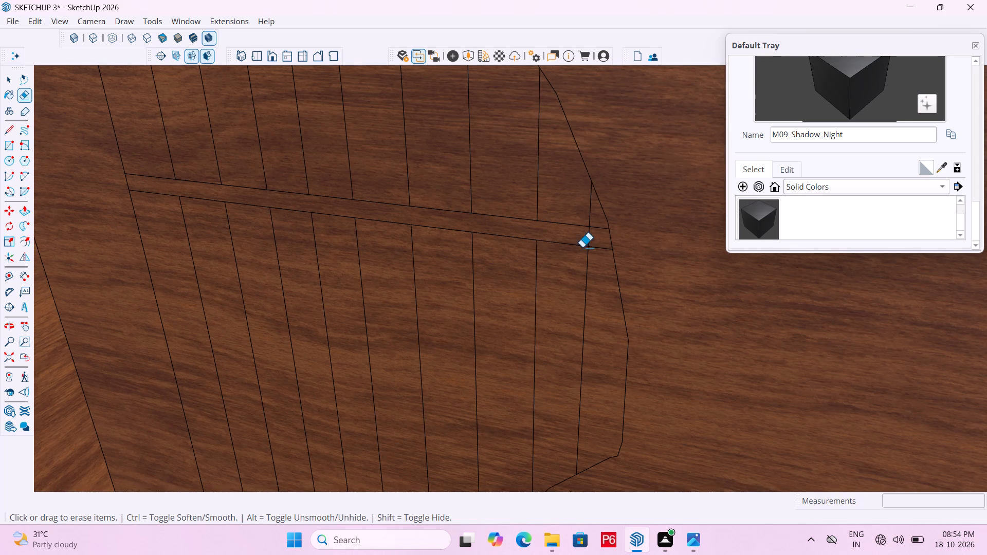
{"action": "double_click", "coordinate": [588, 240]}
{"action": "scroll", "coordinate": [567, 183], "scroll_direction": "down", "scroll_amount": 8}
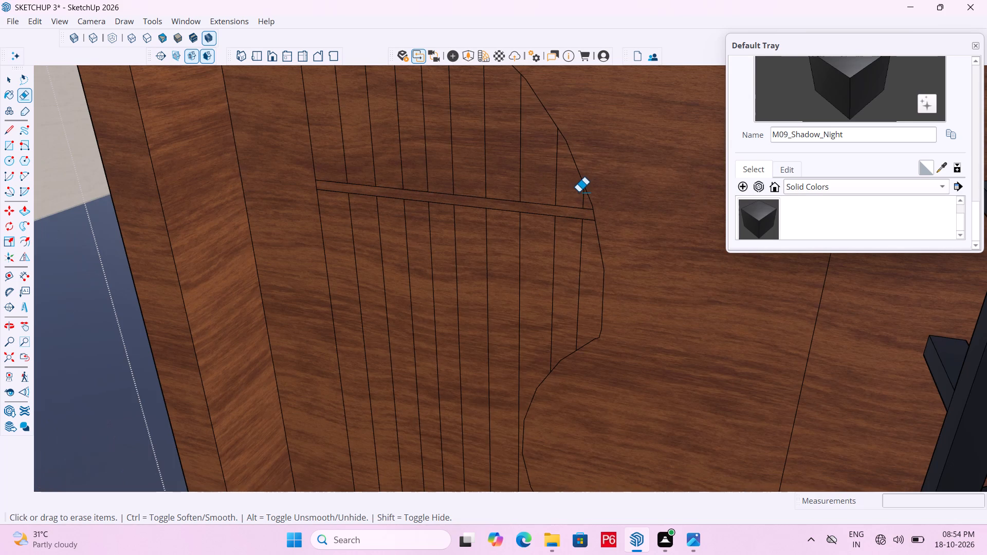
Save the model.
{"action": "key", "text": "ctrl+s"}
{"action": "key", "text": "ctrl+s"}
{"action": "key", "text": "ctrl+s"}
{"action": "key", "text": "ctrl+s"}
{"action": "key", "text": "ctrl+s"}
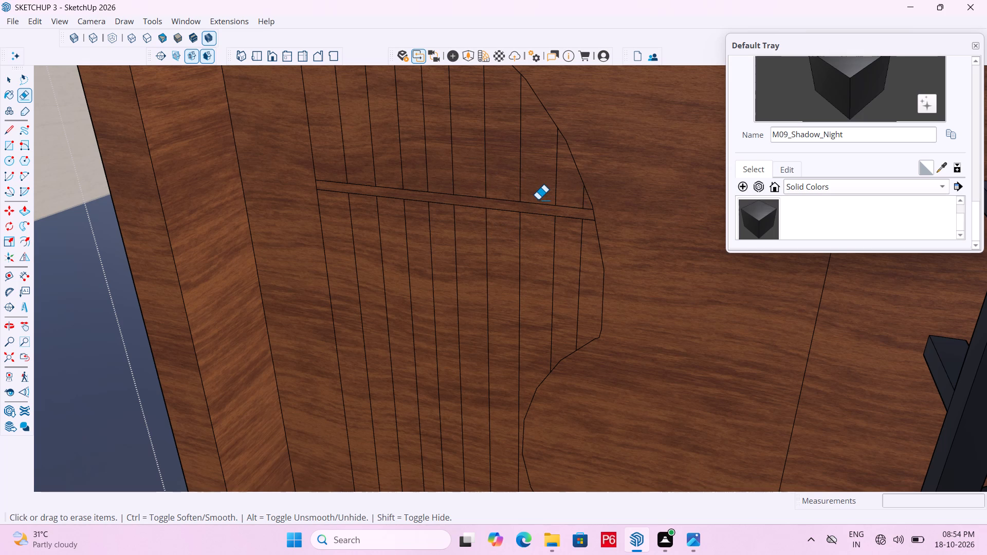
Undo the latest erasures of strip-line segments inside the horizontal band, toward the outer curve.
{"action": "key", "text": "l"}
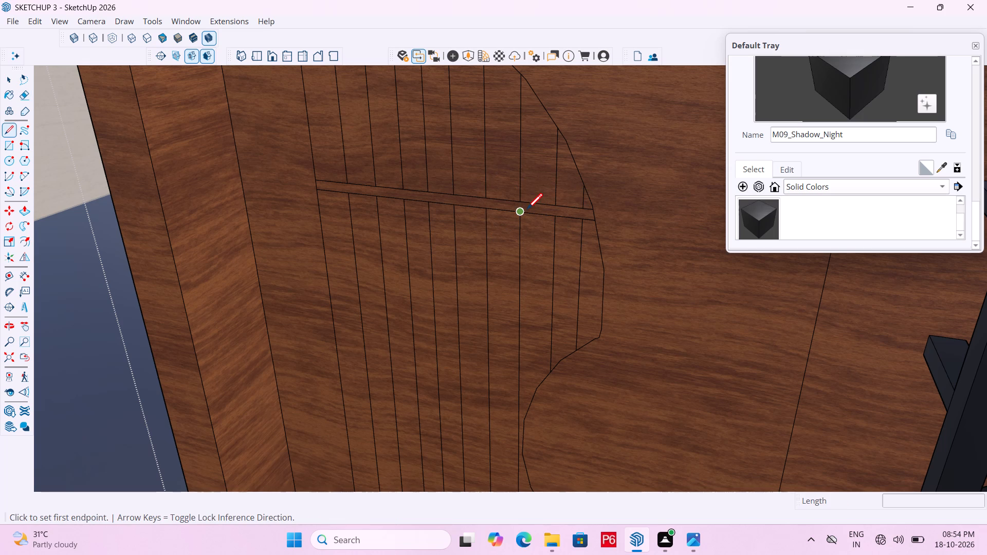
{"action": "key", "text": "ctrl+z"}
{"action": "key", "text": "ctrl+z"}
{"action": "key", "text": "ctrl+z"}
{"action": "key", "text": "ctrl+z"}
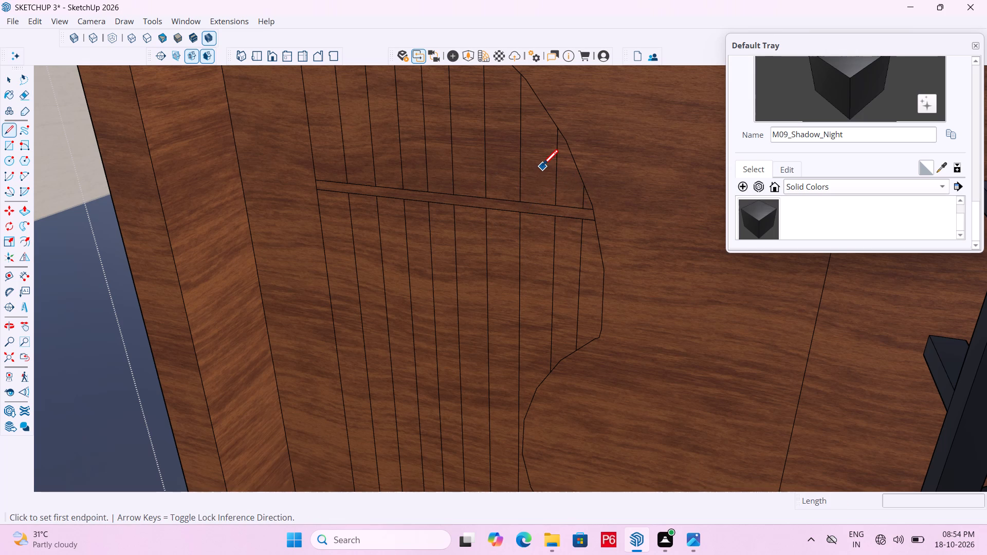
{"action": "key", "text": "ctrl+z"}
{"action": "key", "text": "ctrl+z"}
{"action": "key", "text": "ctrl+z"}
Erase the sixth strip-line segment from the straight edge, inside the horizontal band.
{"action": "scroll", "coordinate": [497, 206], "scroll_direction": "up", "scroll_amount": 5}
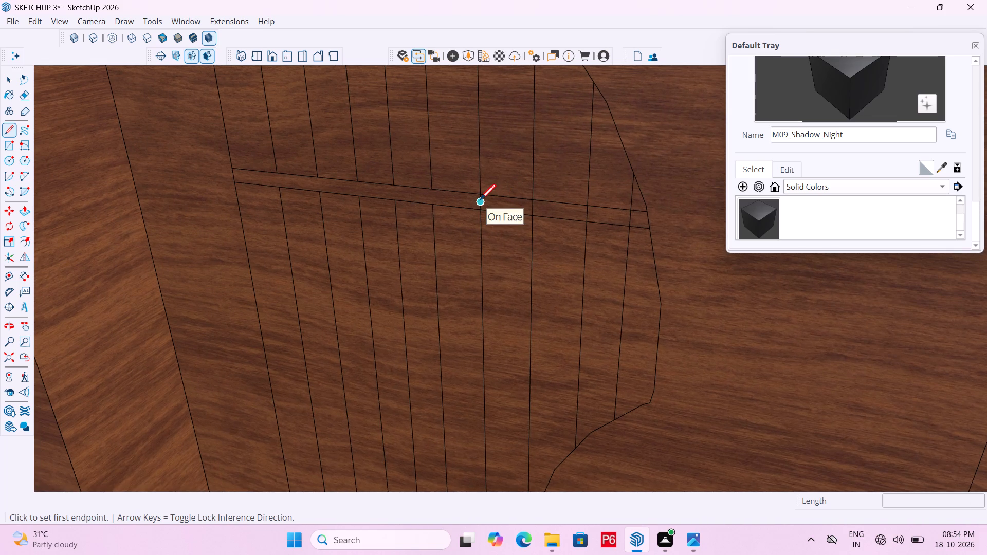
{"action": "key", "text": "e"}
{"action": "left_click_drag", "start_coordinate": [478, 201], "coordinate": [488, 201]}
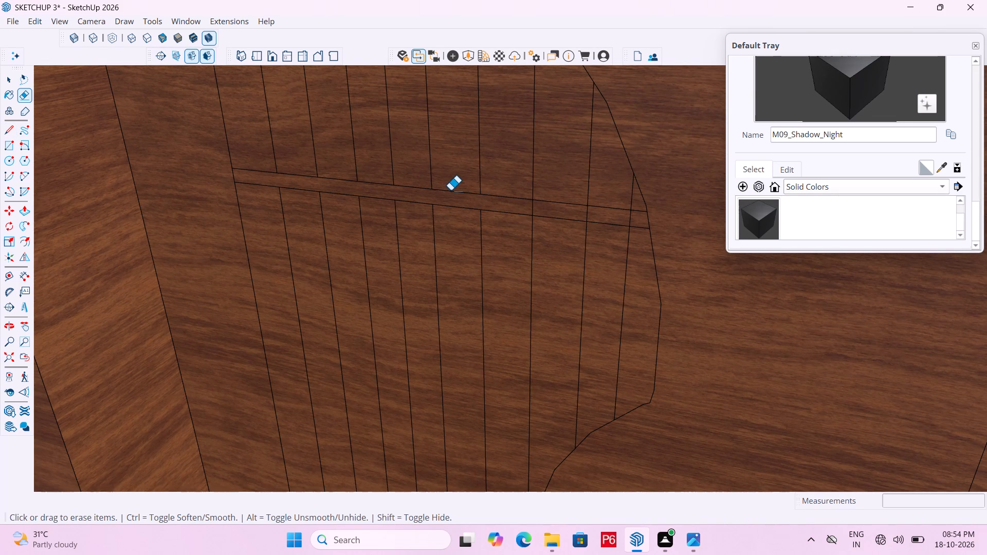
Draw a thin band rectangle about 13/16" by 9 9/16" across the strips, from the concave curve to a strip line.
{"action": "scroll", "coordinate": [450, 191], "scroll_direction": "down", "scroll_amount": 10}
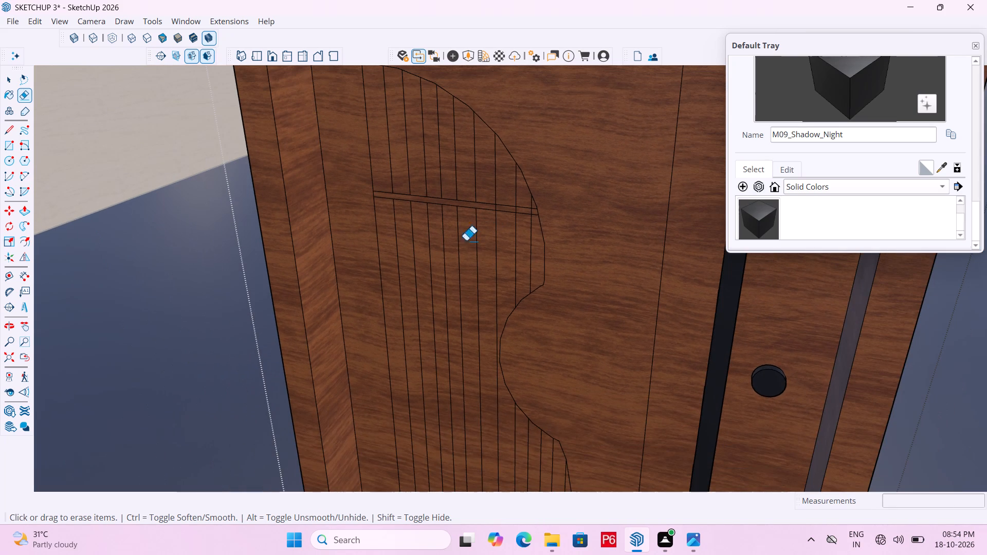
{"action": "key", "text": "space"}
{"action": "scroll", "coordinate": [401, 300], "scroll_direction": "down", "scroll_amount": 3}
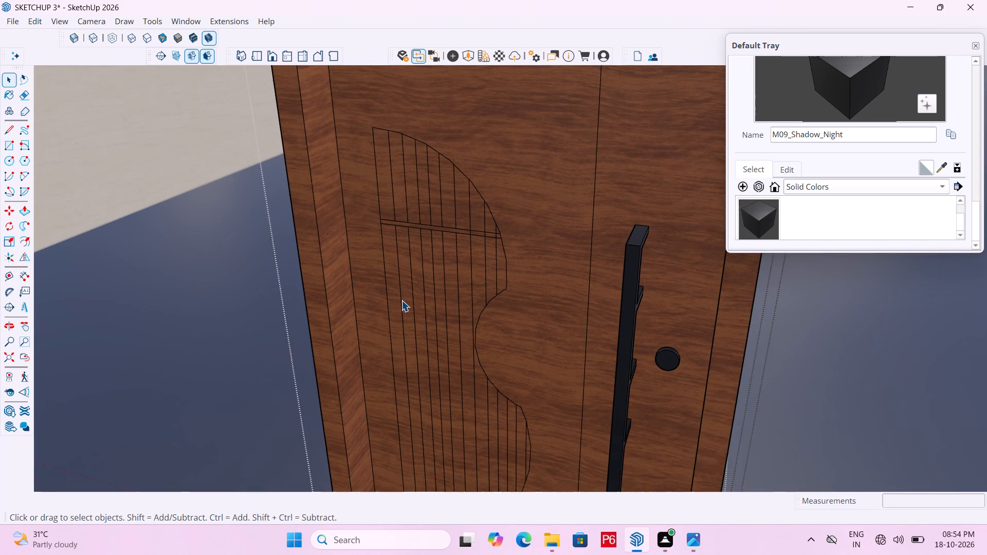
{"action": "scroll", "coordinate": [430, 231], "scroll_direction": "down", "scroll_amount": 4}
{"action": "scroll", "coordinate": [437, 292], "scroll_direction": "up", "scroll_amount": 6}
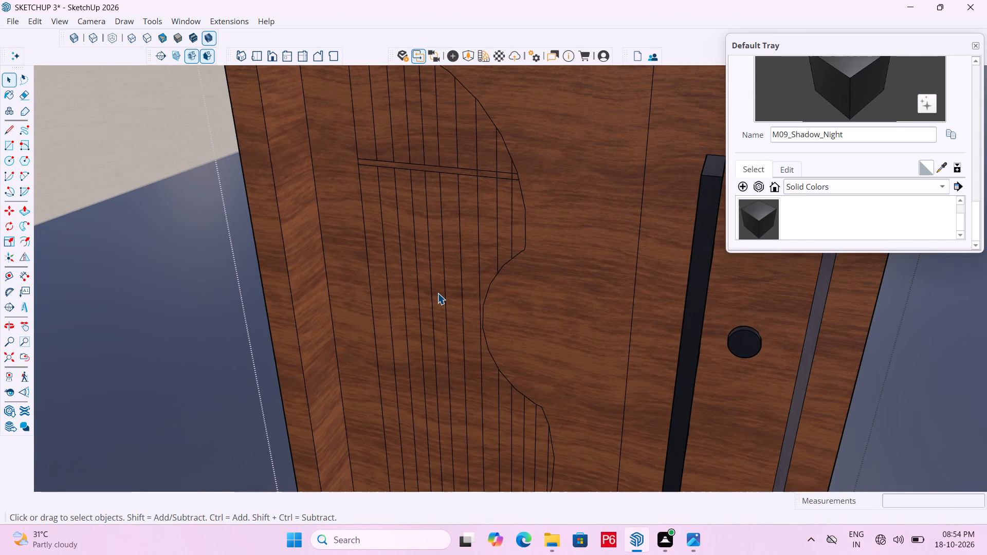
{"action": "key", "text": "r"}
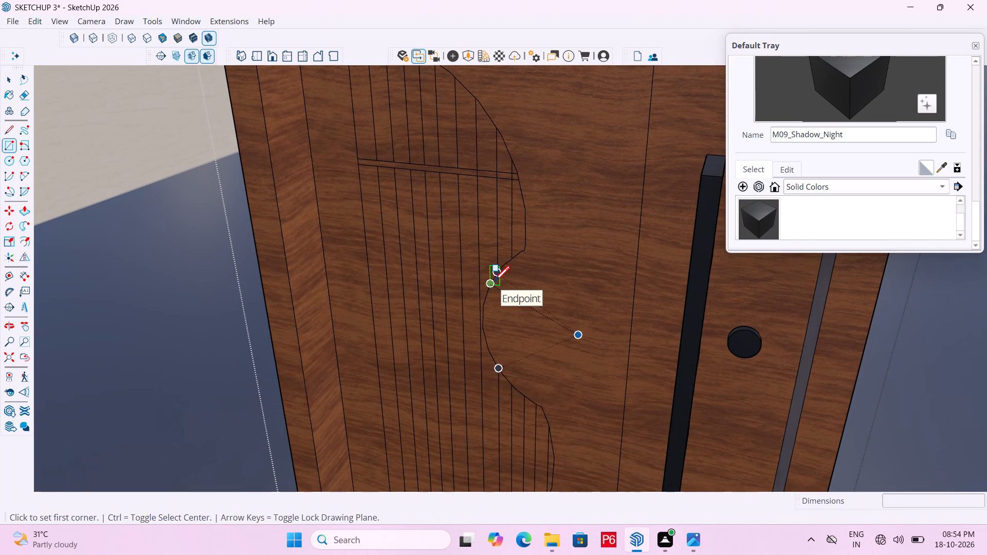
{"action": "scroll", "coordinate": [493, 283], "scroll_direction": "up", "scroll_amount": 3}
{"action": "left_click", "coordinate": [495, 283]}
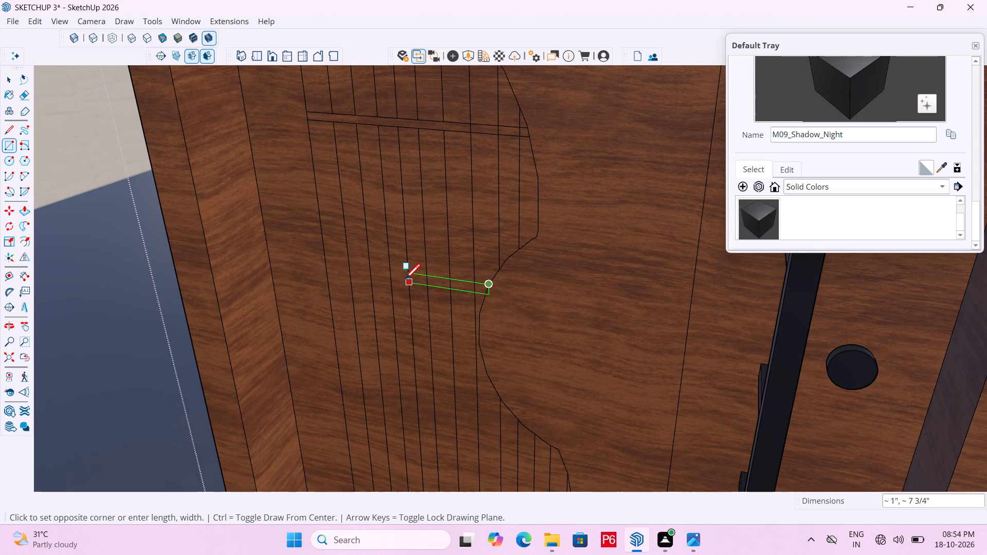
{"action": "scroll", "coordinate": [399, 279], "scroll_direction": "up", "scroll_amount": 5}
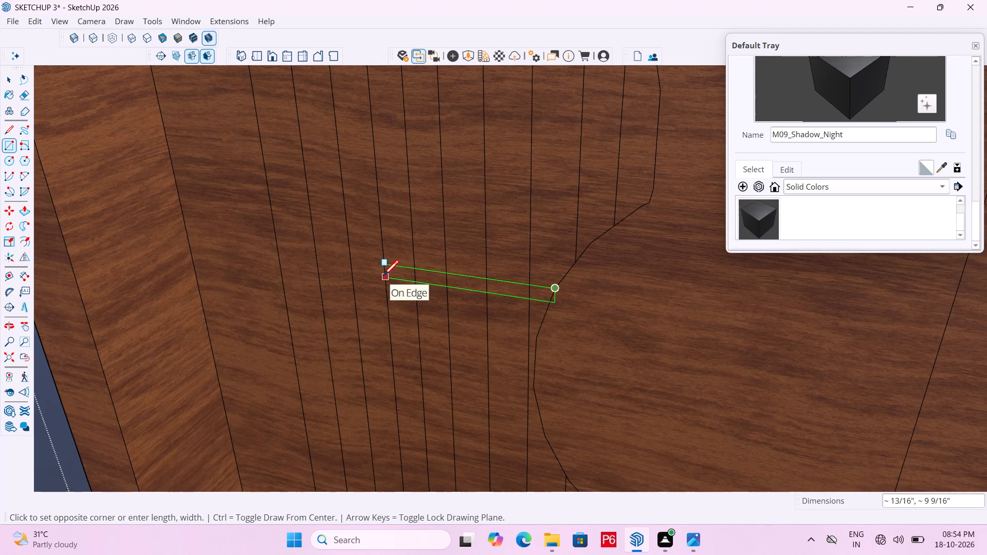
{"action": "left_click", "coordinate": [383, 277]}
Erase the end of the new middle band that overhangs the concave curve.
{"action": "scroll", "coordinate": [594, 333], "scroll_direction": "up", "scroll_amount": 4}
{"action": "key", "text": "e"}
{"action": "left_click_drag", "start_coordinate": [535, 283], "coordinate": [534, 289]}
{"action": "left_click", "coordinate": [534, 289]}
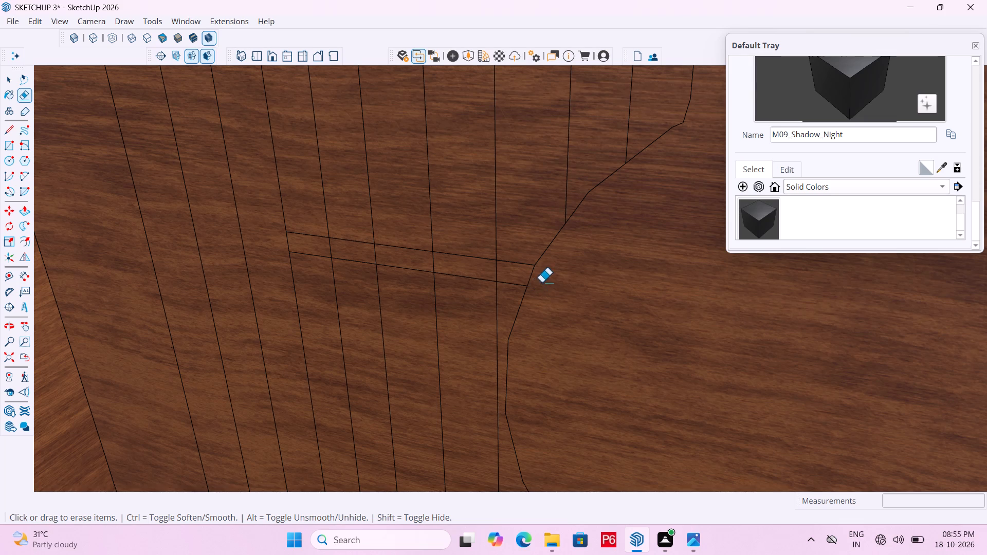
Save the model.
{"action": "scroll", "coordinate": [552, 268], "scroll_direction": "down", "scroll_amount": 5}
{"action": "key", "text": "ctrl+s"}
{"action": "key", "text": "ctrl+s"}
{"action": "key", "text": "ctrl+s"}
{"action": "scroll", "coordinate": [422, 141], "scroll_direction": "down", "scroll_amount": 4, "text": "ctrl"}
{"action": "key", "text": "ctrl+s"}
{"action": "key", "text": "ctrl+s"}
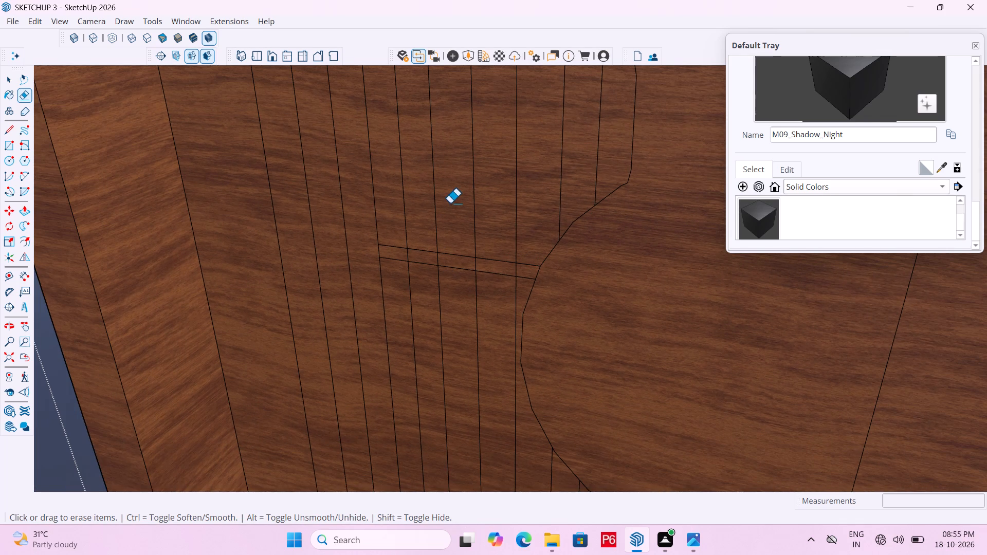
{"action": "key", "text": "ctrl+s"}
Erase the strip-line segments inside the short middle band at the concave curve.
{"action": "scroll", "coordinate": [433, 186], "scroll_direction": "down", "scroll_amount": 7}
{"action": "scroll", "coordinate": [464, 216], "scroll_direction": "down", "scroll_amount": 8}
{"action": "scroll", "coordinate": [493, 262], "scroll_direction": "up", "scroll_amount": 7}
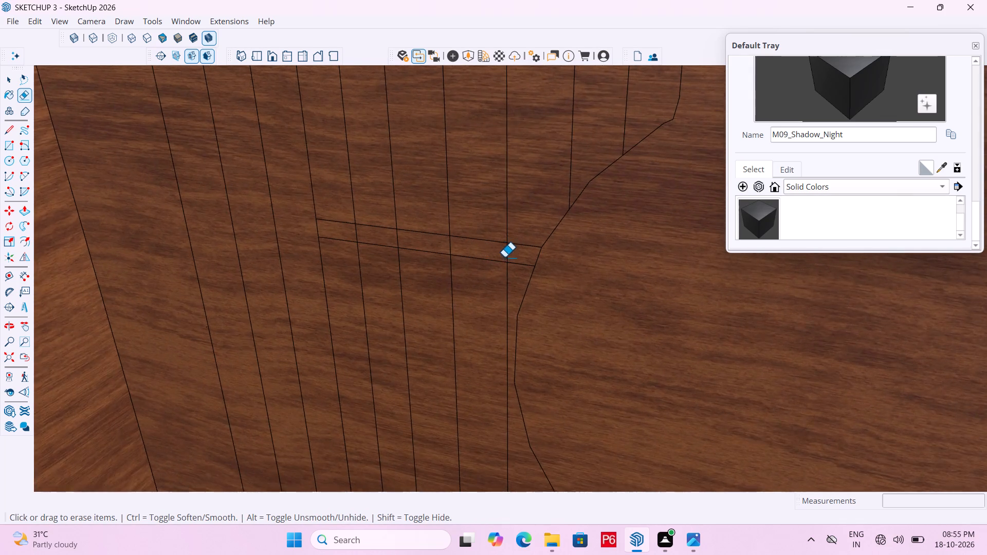
{"action": "scroll", "coordinate": [504, 257], "scroll_direction": "up", "scroll_amount": 2}
{"action": "left_click_drag", "start_coordinate": [504, 249], "coordinate": [514, 251]}
{"action": "left_click_drag", "start_coordinate": [456, 245], "coordinate": [412, 238]}
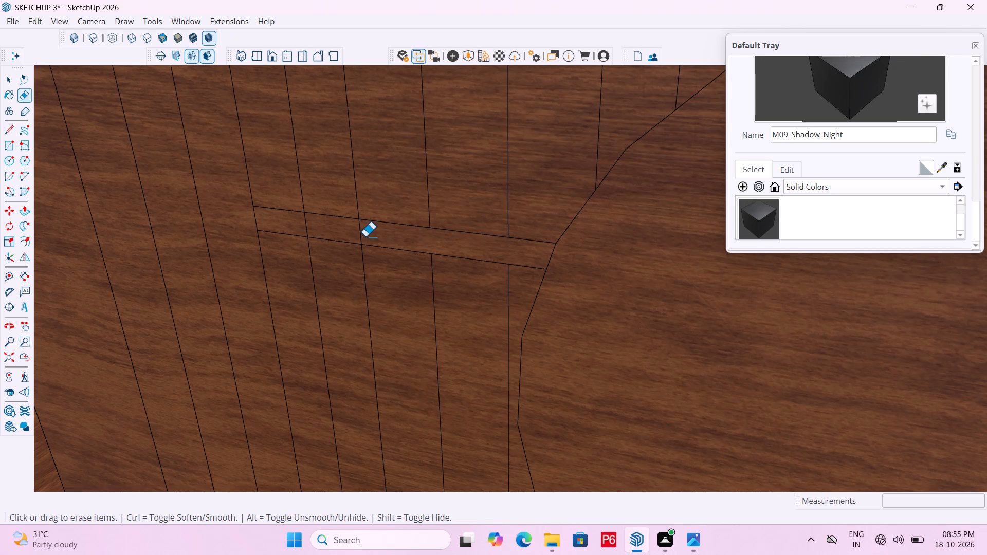
{"action": "left_click_drag", "start_coordinate": [365, 237], "coordinate": [351, 231]}
{"action": "left_click", "coordinate": [351, 231]}
{"action": "left_click_drag", "start_coordinate": [294, 228], "coordinate": [319, 228]}
Save the model with the cleaned middle band.
{"action": "scroll", "coordinate": [409, 202], "scroll_direction": "down", "scroll_amount": 7}
{"action": "scroll", "coordinate": [566, 188], "scroll_direction": "down", "scroll_amount": 6}
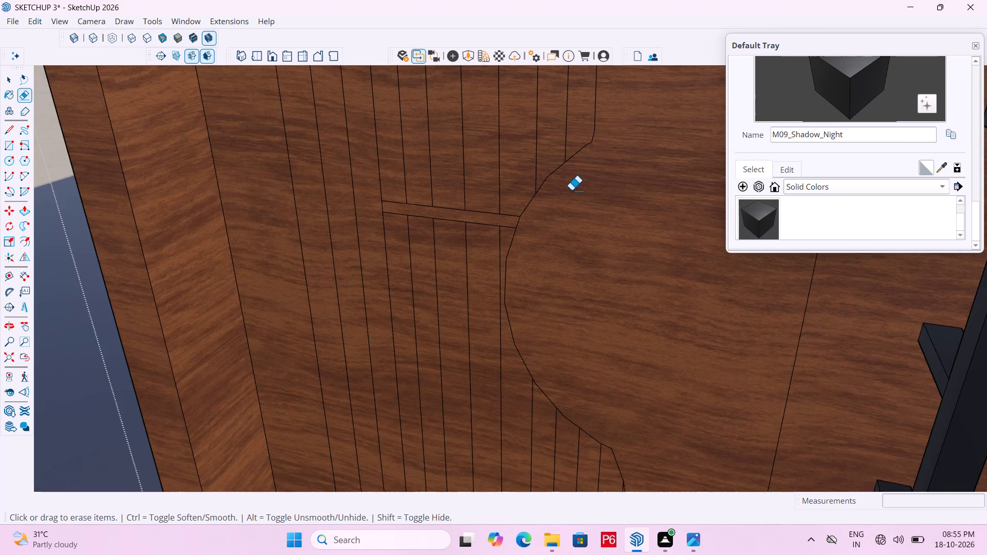
{"action": "scroll", "coordinate": [557, 190], "scroll_direction": "down", "scroll_amount": 6}
{"action": "key", "text": "ctrl+s"}
{"action": "key", "text": "ctrl+s"}
{"action": "key", "text": "ctrl+s"}
{"action": "key", "text": "ctrl+s"}
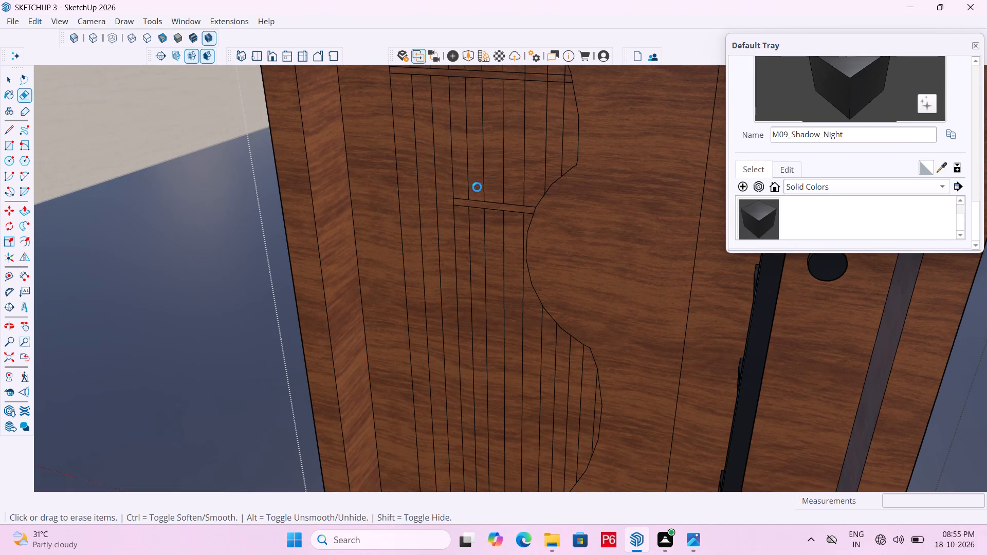
Draw a lower band rectangle about 13/16" by 1' 11 9/16" from the panel's straight edge to the lower lobe's outer curve.
{"action": "scroll", "coordinate": [477, 213], "scroll_direction": "down", "scroll_amount": 12}
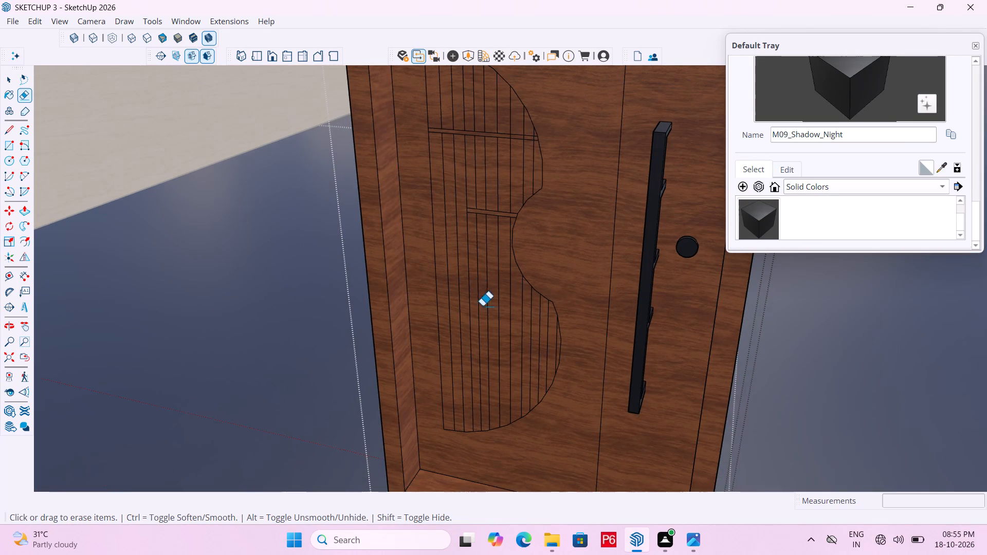
{"action": "scroll", "coordinate": [504, 308], "scroll_direction": "up", "scroll_amount": 6}
{"action": "key", "text": "r"}
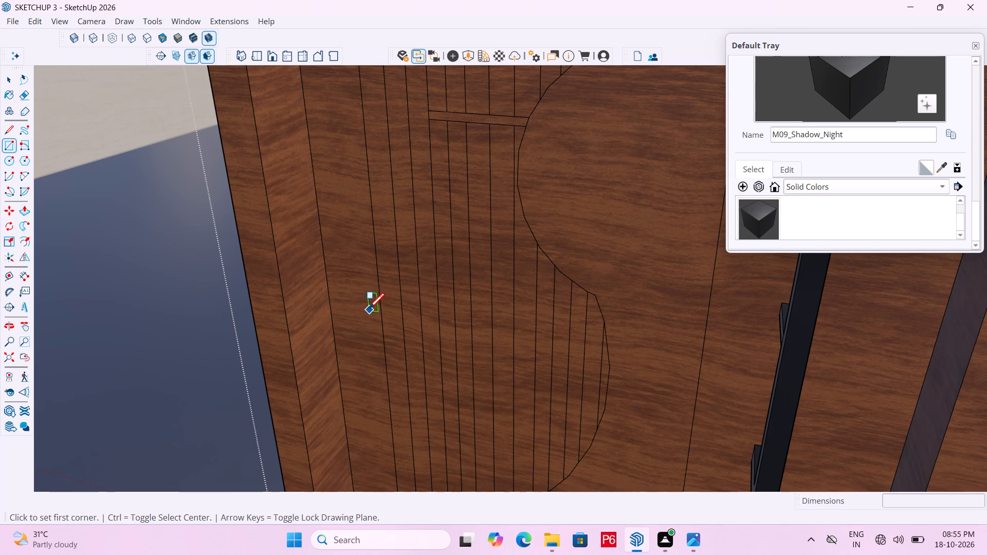
{"action": "left_click", "coordinate": [377, 281]}
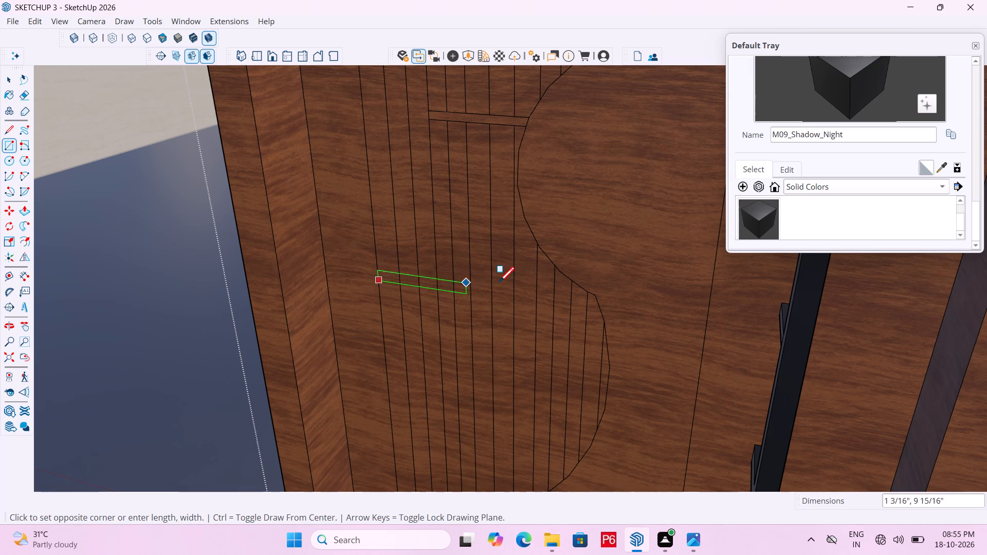
{"action": "scroll", "coordinate": [593, 296], "scroll_direction": "up", "scroll_amount": 5}
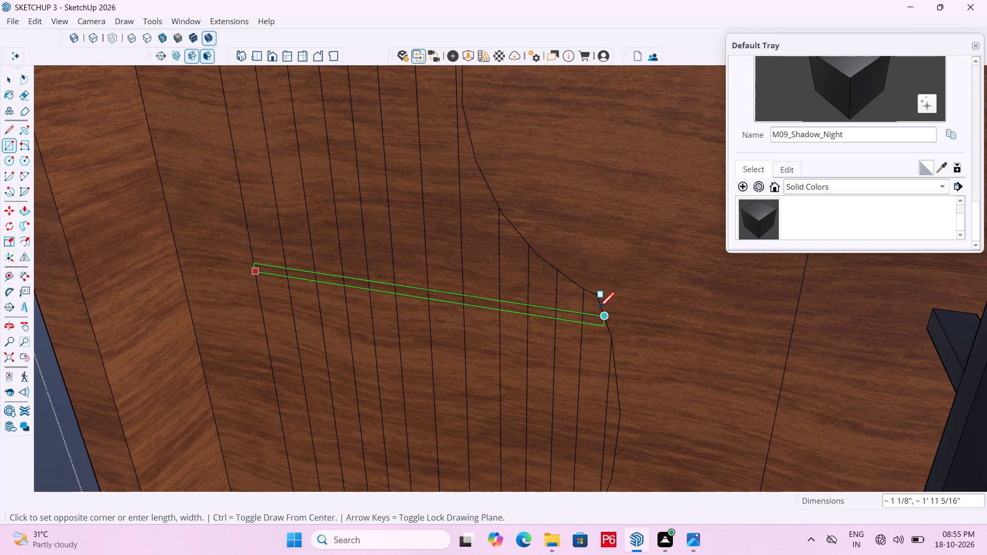
{"action": "scroll", "coordinate": [599, 310], "scroll_direction": "up", "scroll_amount": 7}
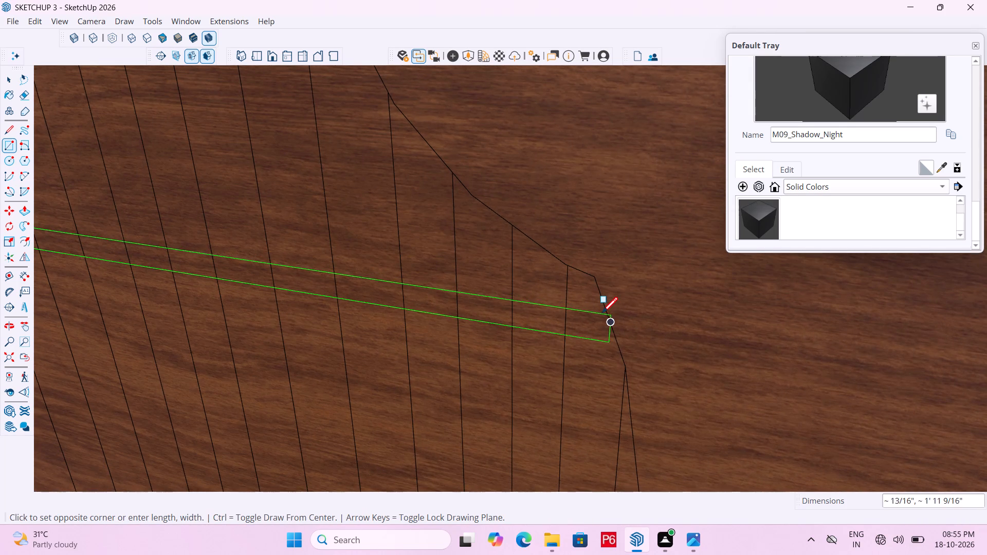
{"action": "left_click", "coordinate": [604, 319]}
Erase the lower band's small corner overhang outside the outer curve.
{"action": "scroll", "coordinate": [470, 262], "scroll_direction": "down", "scroll_amount": 7}
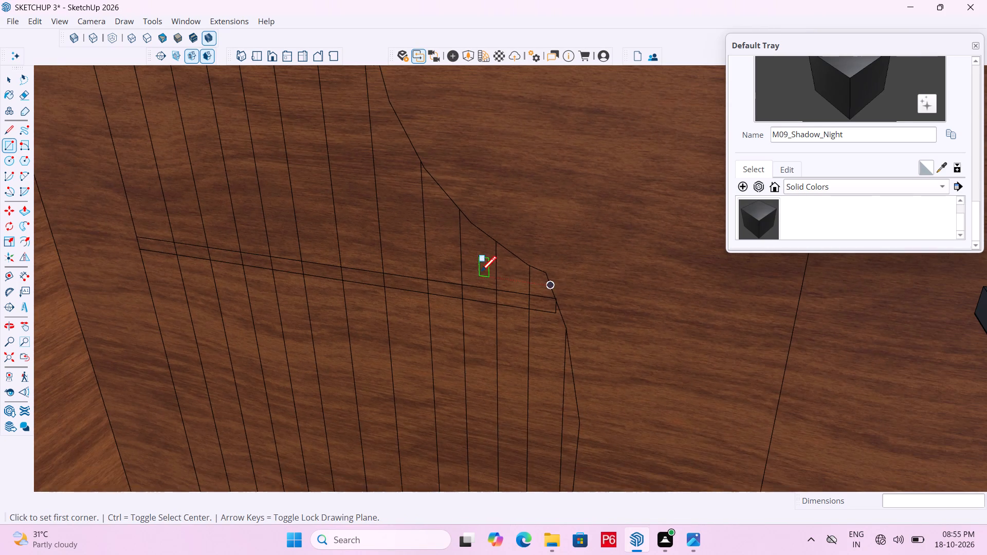
{"action": "scroll", "coordinate": [564, 332], "scroll_direction": "up", "scroll_amount": 6}
{"action": "scroll", "coordinate": [557, 284], "scroll_direction": "up", "scroll_amount": 18}
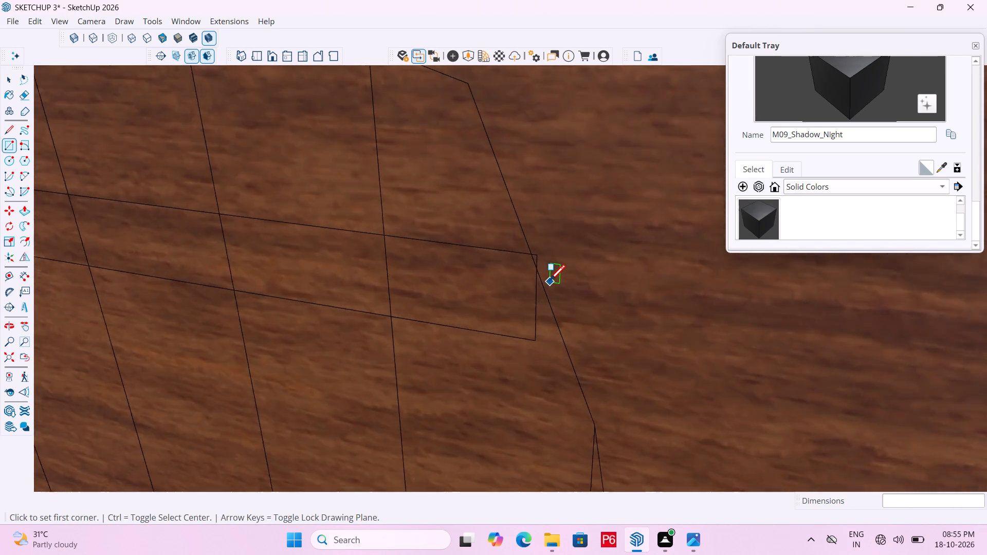
{"action": "scroll", "coordinate": [550, 282], "scroll_direction": "up", "scroll_amount": 2}
{"action": "key", "text": "e"}
{"action": "triple_click", "coordinate": [533, 243]}
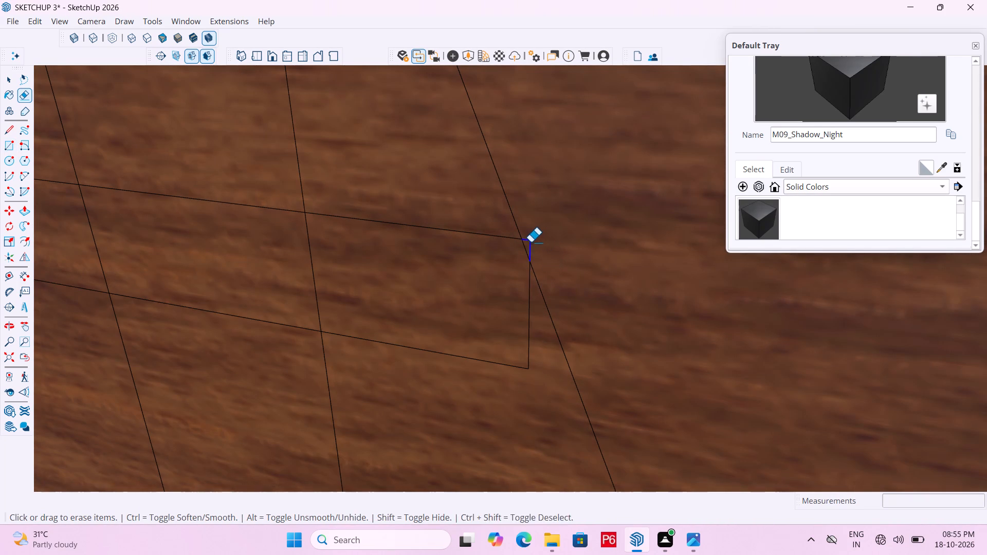
{"action": "left_click", "coordinate": [531, 243]}
Erase the first six strip-line segments inside the lower band, counting from the panel's straight edge.
{"action": "scroll", "coordinate": [495, 220], "scroll_direction": "down", "scroll_amount": 7}
{"action": "scroll", "coordinate": [575, 203], "scroll_direction": "down", "scroll_amount": 7}
{"action": "scroll", "coordinate": [610, 227], "scroll_direction": "down", "scroll_amount": 7}
{"action": "scroll", "coordinate": [650, 278], "scroll_direction": "down", "scroll_amount": 7}
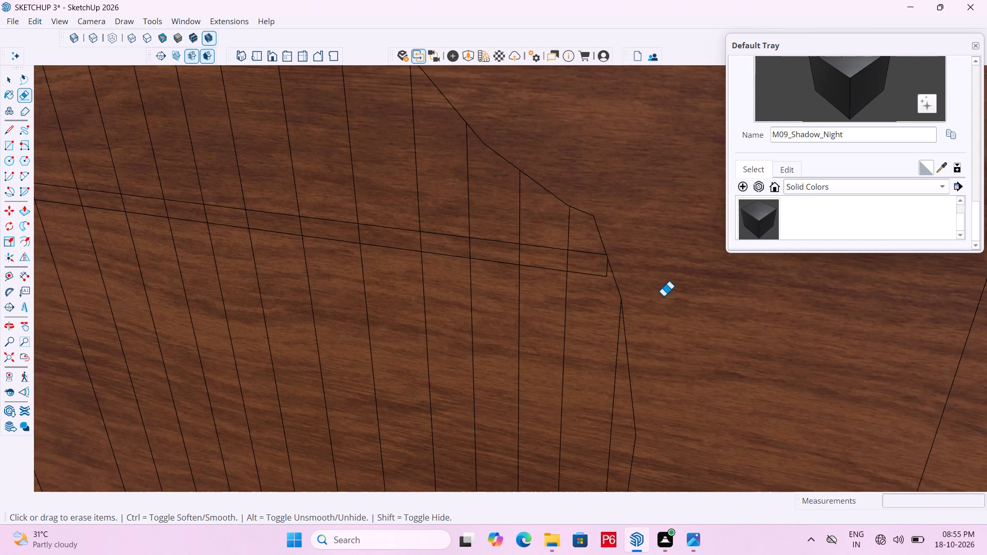
{"action": "scroll", "coordinate": [655, 313], "scroll_direction": "down", "scroll_amount": 8}
{"action": "scroll", "coordinate": [430, 276], "scroll_direction": "up", "scroll_amount": 12}
{"action": "left_click_drag", "start_coordinate": [330, 246], "coordinate": [379, 252]}
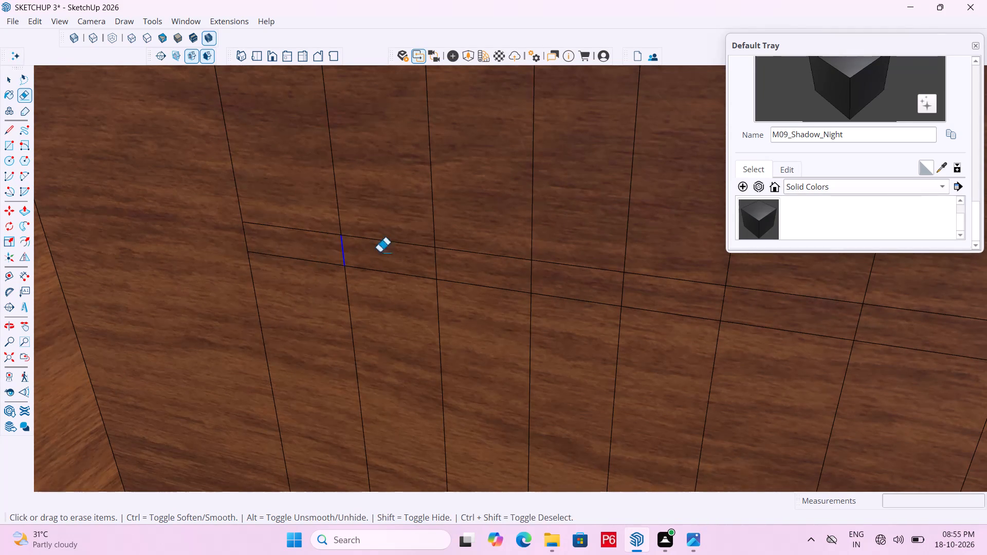
{"action": "left_click_drag", "start_coordinate": [379, 252], "coordinate": [452, 267]}
{"action": "left_click", "coordinate": [453, 267]}
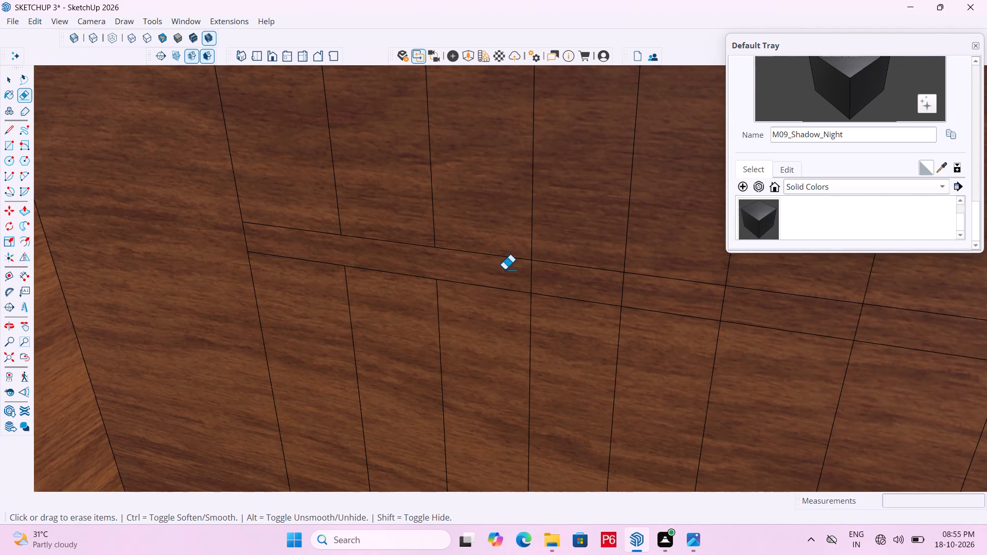
{"action": "left_click_drag", "start_coordinate": [504, 269], "coordinate": [668, 297]}
{"action": "scroll", "coordinate": [365, 305], "scroll_direction": "down", "scroll_amount": 4}
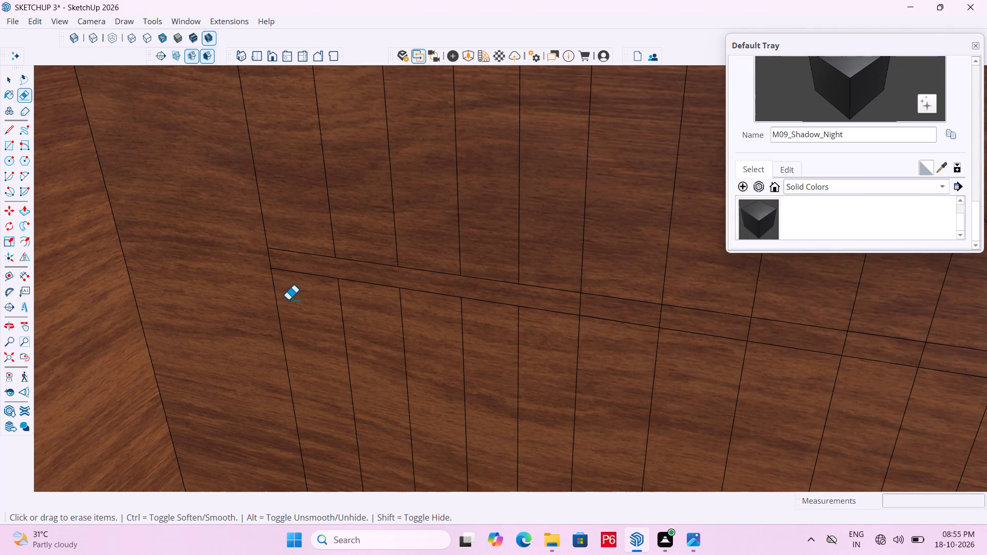
{"action": "scroll", "coordinate": [564, 300], "scroll_direction": "up", "scroll_amount": 5}
{"action": "left_click_drag", "start_coordinate": [579, 300], "coordinate": [609, 306]}
{"action": "left_click_drag", "start_coordinate": [623, 307], "coordinate": [636, 308]}
{"action": "left_click_drag", "start_coordinate": [704, 317], "coordinate": [759, 324]}
Erase the lower band's long edges from the seventh to the last crossing strip line, plus the ninth strip line's inner segment.
{"action": "scroll", "coordinate": [250, 310], "scroll_direction": "down", "scroll_amount": 3}
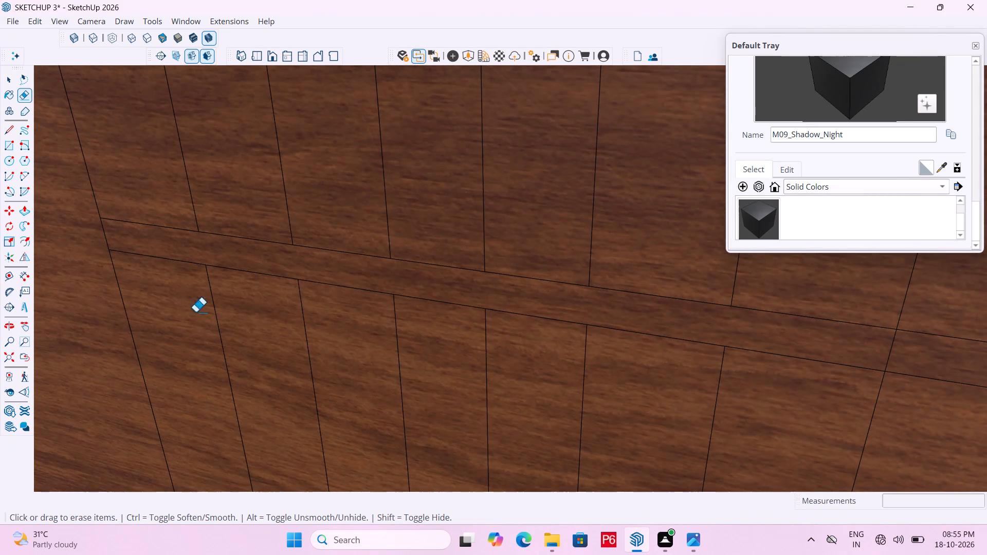
{"action": "scroll", "coordinate": [195, 312], "scroll_direction": "down", "scroll_amount": 4}
{"action": "scroll", "coordinate": [270, 277], "scroll_direction": "down", "scroll_amount": 8}
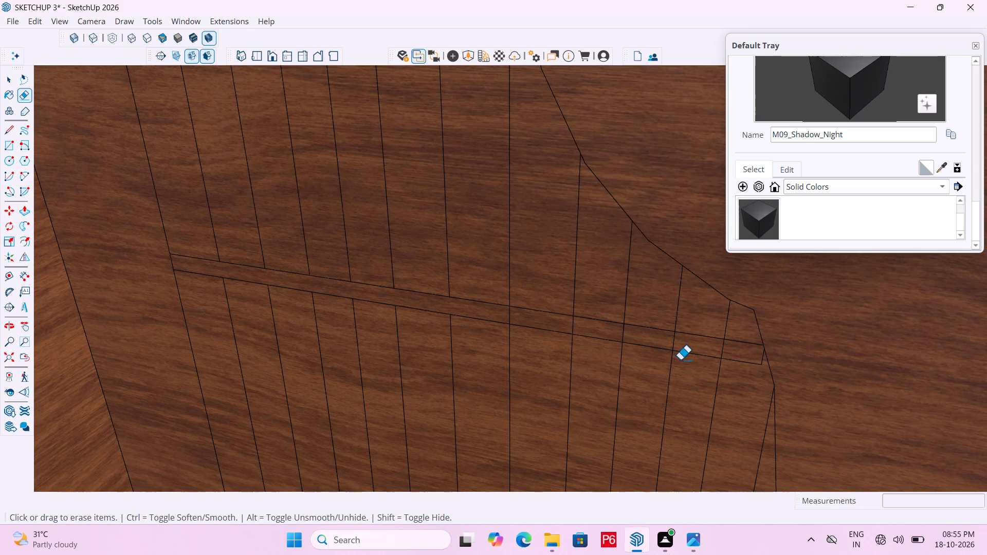
{"action": "left_click_drag", "start_coordinate": [543, 312], "coordinate": [547, 332]}
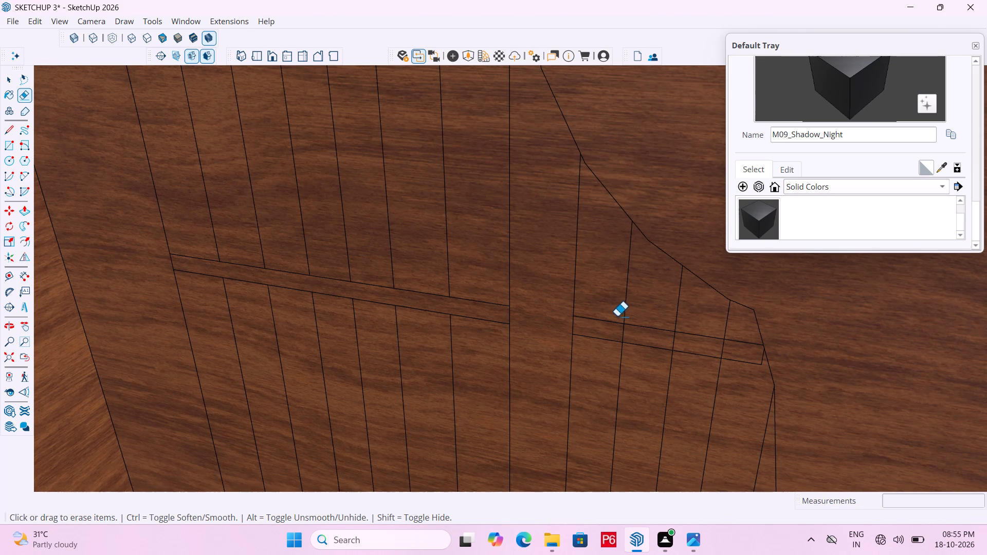
{"action": "left_click_drag", "start_coordinate": [609, 316], "coordinate": [609, 345]}
{"action": "left_click_drag", "start_coordinate": [609, 345], "coordinate": [635, 331]}
{"action": "left_click_drag", "start_coordinate": [659, 323], "coordinate": [656, 351]}
{"action": "left_click", "coordinate": [656, 351]}
{"action": "left_click_drag", "start_coordinate": [703, 328], "coordinate": [703, 359]}
{"action": "left_click_drag", "start_coordinate": [703, 359], "coordinate": [711, 356]}
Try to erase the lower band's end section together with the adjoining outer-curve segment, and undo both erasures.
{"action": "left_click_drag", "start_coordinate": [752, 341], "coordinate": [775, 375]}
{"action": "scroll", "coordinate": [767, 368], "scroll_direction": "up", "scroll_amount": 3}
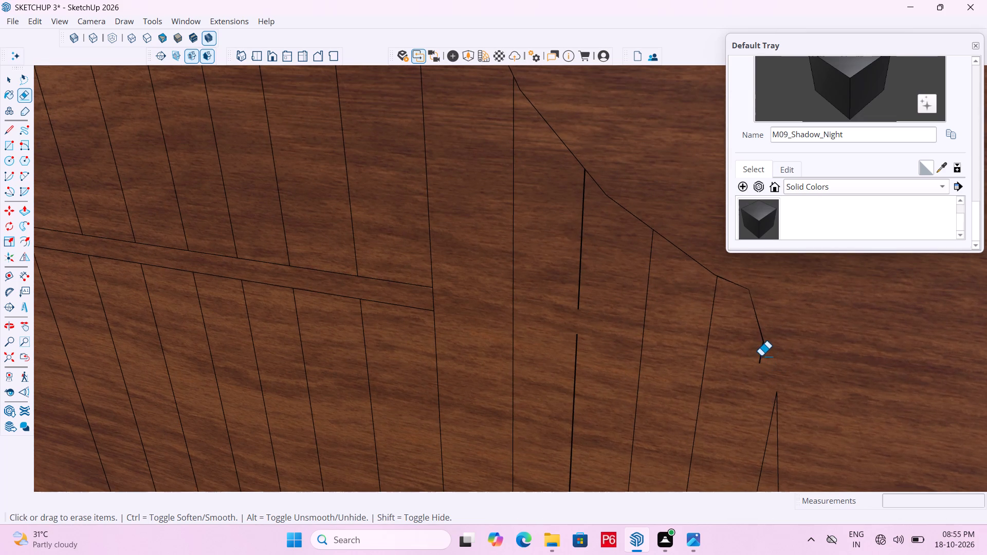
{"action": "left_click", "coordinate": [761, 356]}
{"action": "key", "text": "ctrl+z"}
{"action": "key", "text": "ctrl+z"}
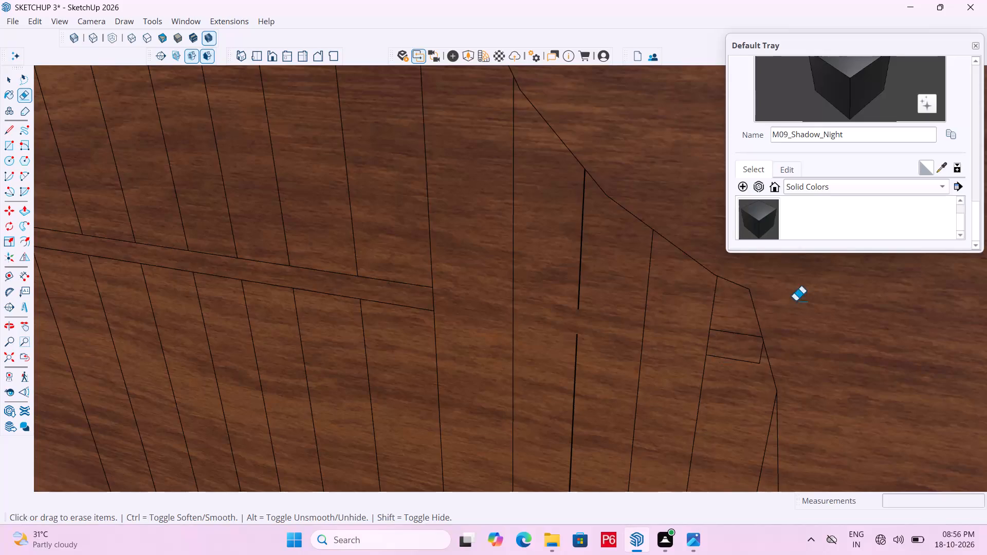
Erase the two long edges and short end of the lower band's last section, keeping the outer curve.
{"action": "left_click_drag", "start_coordinate": [732, 334], "coordinate": [736, 340]}
{"action": "left_click_drag", "start_coordinate": [747, 396], "coordinate": [747, 384]}
{"action": "left_click", "coordinate": [751, 363]}
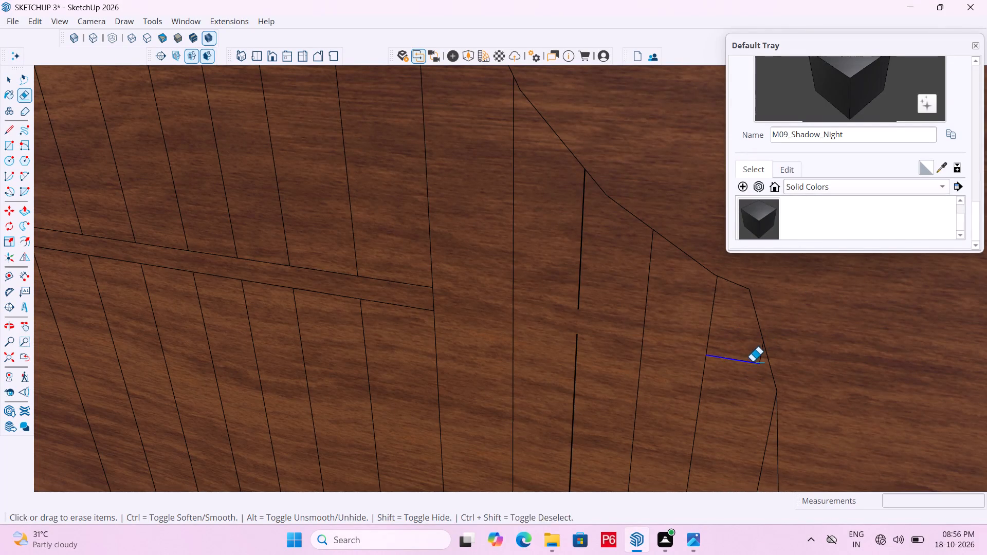
{"action": "left_click", "coordinate": [758, 361]}
{"action": "scroll", "coordinate": [750, 394], "scroll_direction": "down", "scroll_amount": 2}
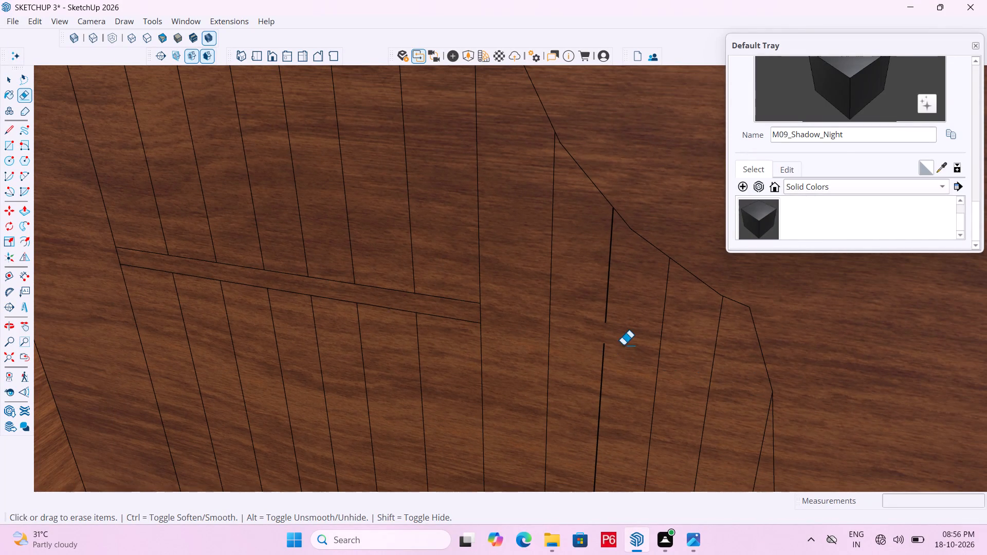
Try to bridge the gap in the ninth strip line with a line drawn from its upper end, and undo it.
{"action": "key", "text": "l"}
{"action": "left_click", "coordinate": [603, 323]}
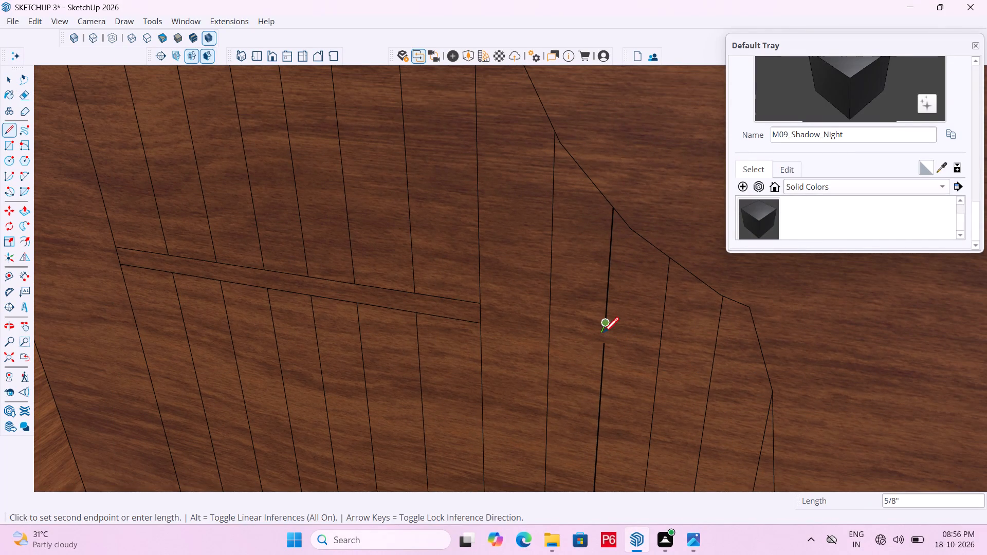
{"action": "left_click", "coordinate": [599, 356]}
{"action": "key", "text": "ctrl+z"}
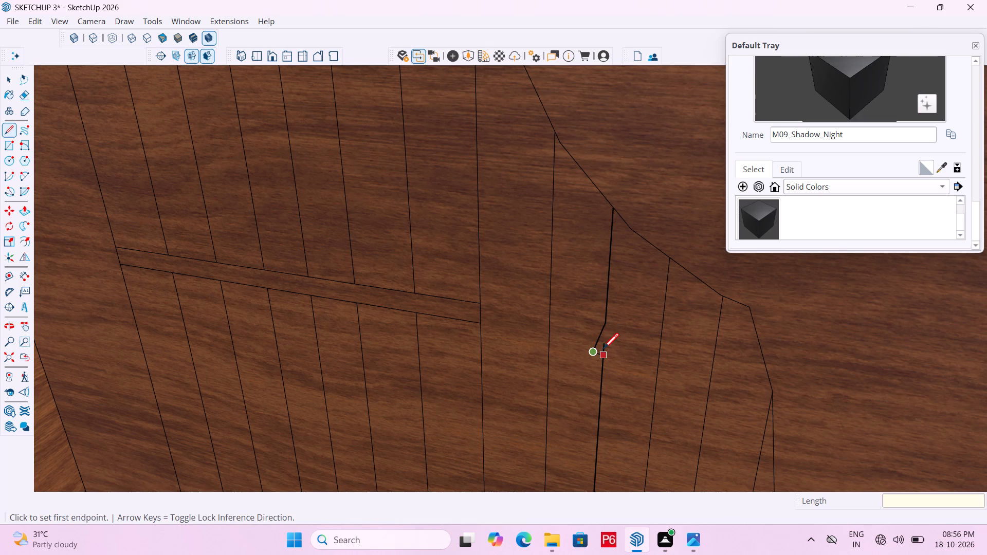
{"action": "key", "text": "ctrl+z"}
Bridge the gap in the ninth strip line with a line about 15/16" long between its two open ends.
{"action": "left_click", "coordinate": [604, 344]}
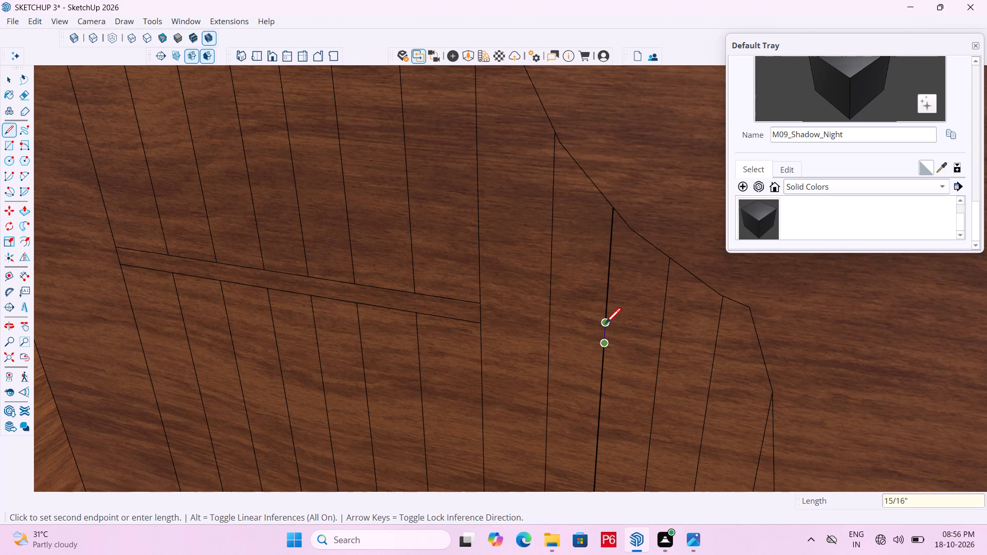
{"action": "left_click", "coordinate": [605, 323]}
{"action": "scroll", "coordinate": [617, 351], "scroll_direction": "down", "scroll_amount": 6}
{"action": "key", "text": "space"}
Erase the segments of the last two strip lines that lie inside the upper band, near the outer curve.
{"action": "scroll", "coordinate": [590, 294], "scroll_direction": "down", "scroll_amount": 2}
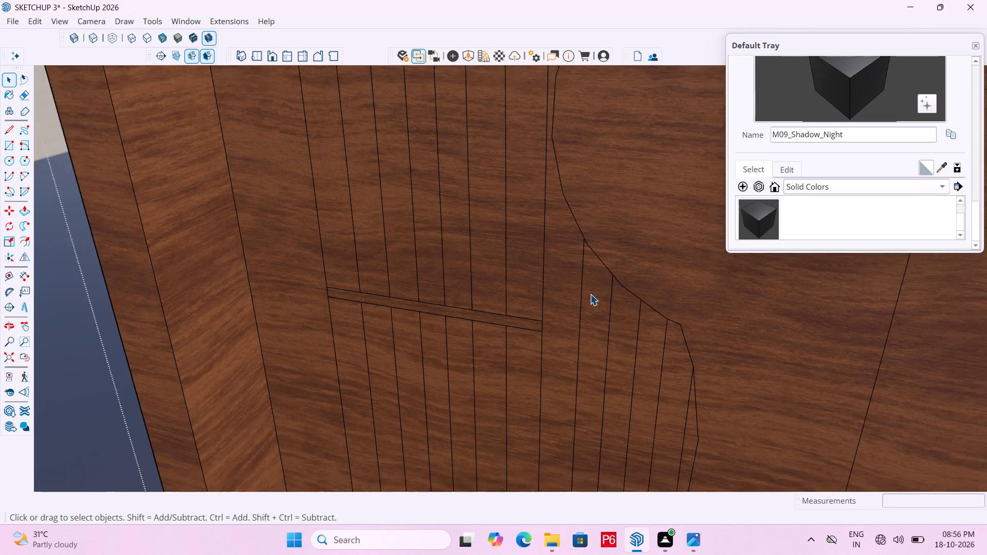
{"action": "scroll", "coordinate": [590, 294], "scroll_direction": "down", "scroll_amount": 4}
{"action": "scroll", "coordinate": [538, 279], "scroll_direction": "down", "scroll_amount": 8}
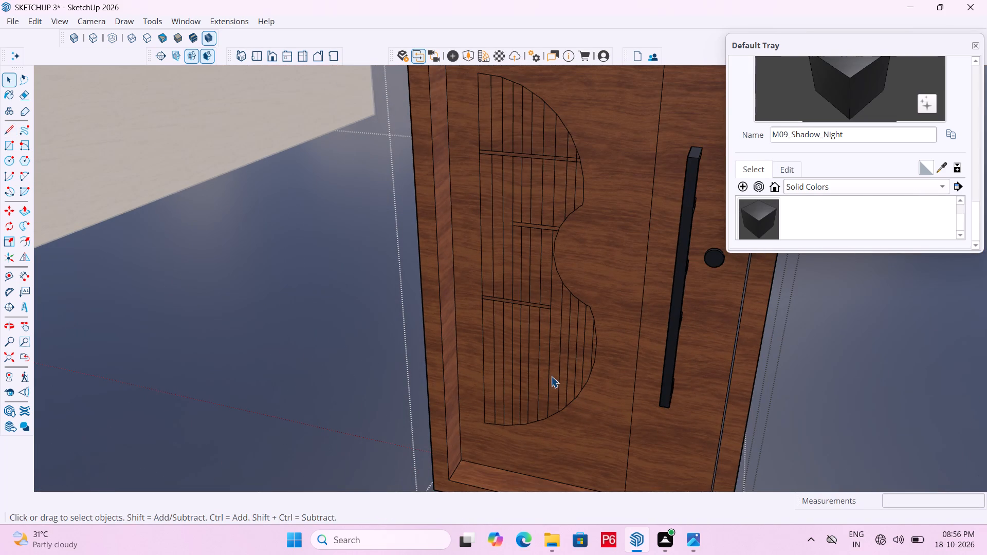
{"action": "middle_click_drag", "start_coordinate": [548, 377], "coordinate": [535, 376]}
{"action": "scroll", "coordinate": [559, 106], "scroll_direction": "up", "scroll_amount": 2}
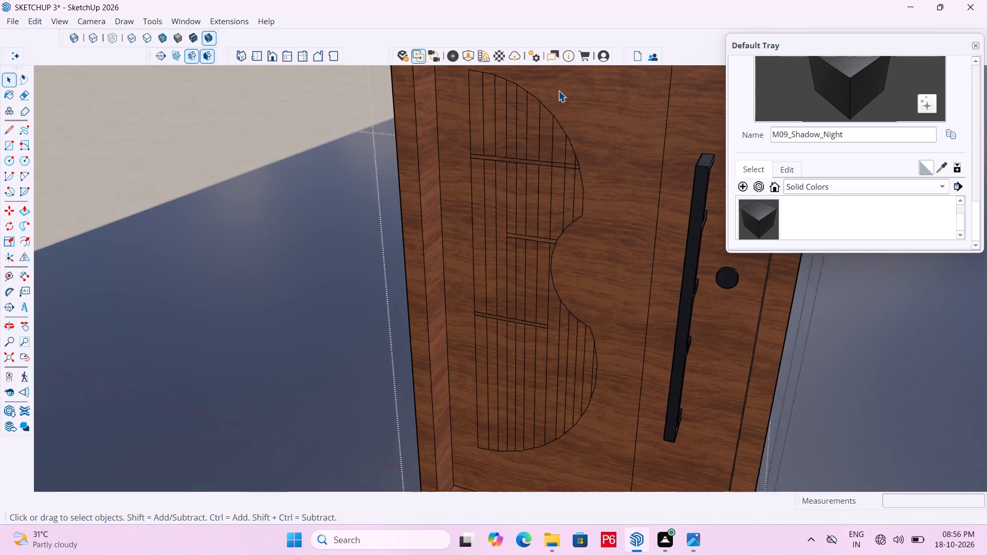
{"action": "scroll", "coordinate": [558, 90], "scroll_direction": "up", "scroll_amount": 3}
{"action": "scroll", "coordinate": [562, 172], "scroll_direction": "up", "scroll_amount": 8}
{"action": "key", "text": "e"}
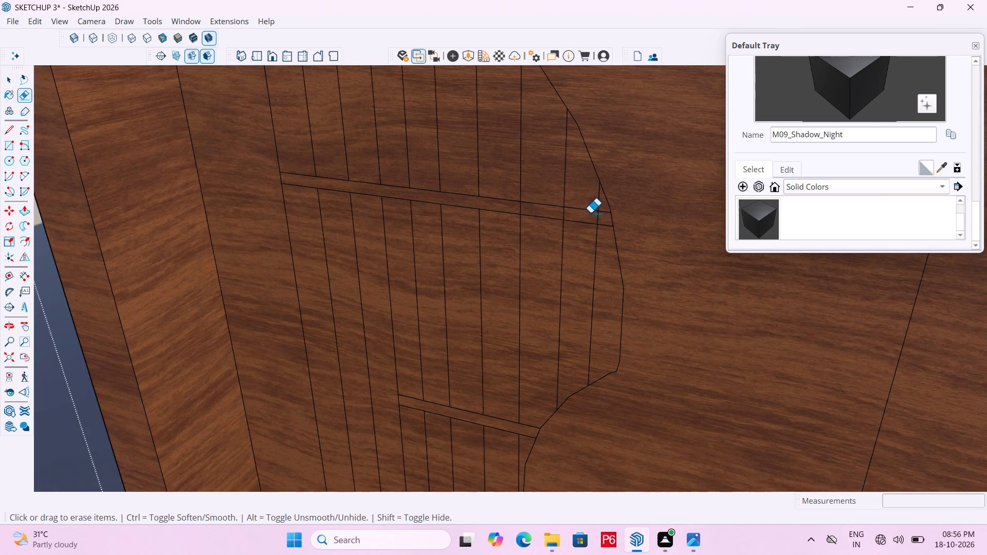
{"action": "left_click", "coordinate": [600, 216]}
{"action": "left_click", "coordinate": [560, 210]}
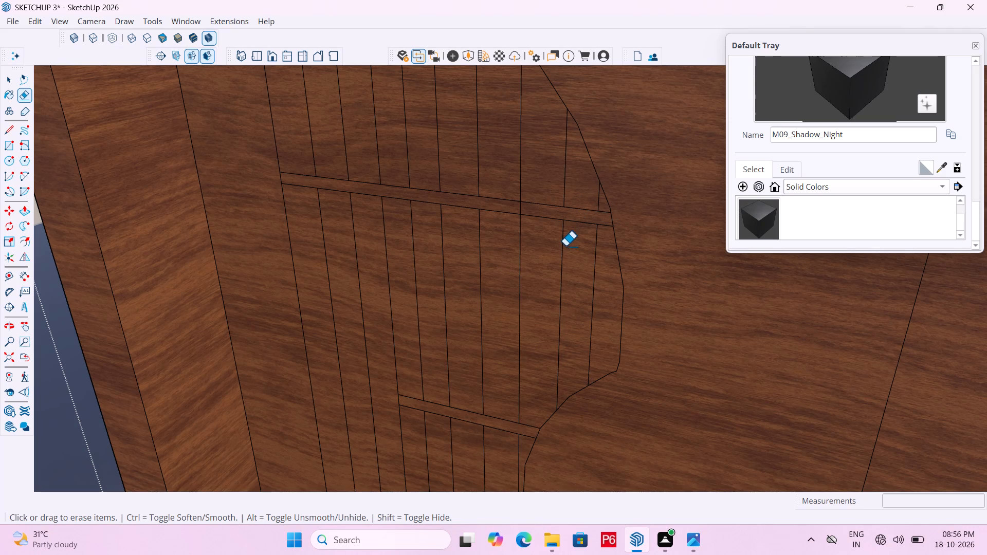
Erase the upper band's long edges from the third-last strip line to the outer curve, keeping the curve.
{"action": "left_click_drag", "start_coordinate": [539, 192], "coordinate": [539, 225]}
{"action": "left_click_drag", "start_coordinate": [579, 201], "coordinate": [583, 224]}
{"action": "double_click", "coordinate": [583, 225]}
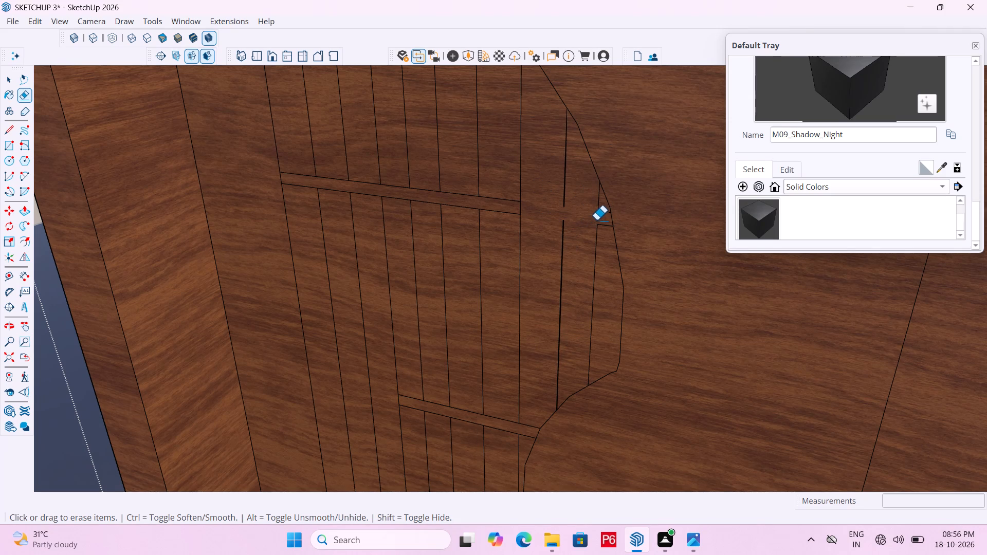
{"action": "scroll", "coordinate": [602, 226], "scroll_direction": "up", "scroll_amount": 2}
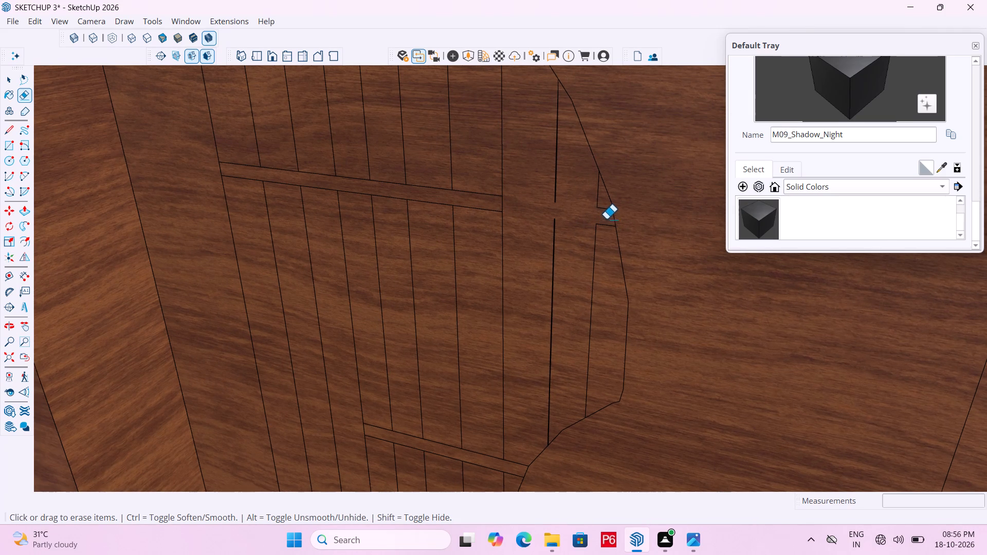
{"action": "left_click", "coordinate": [607, 228]}
{"action": "left_click", "coordinate": [608, 211]}
{"action": "left_click_drag", "start_coordinate": [608, 226], "coordinate": [608, 209]}
{"action": "left_click", "coordinate": [608, 208]}
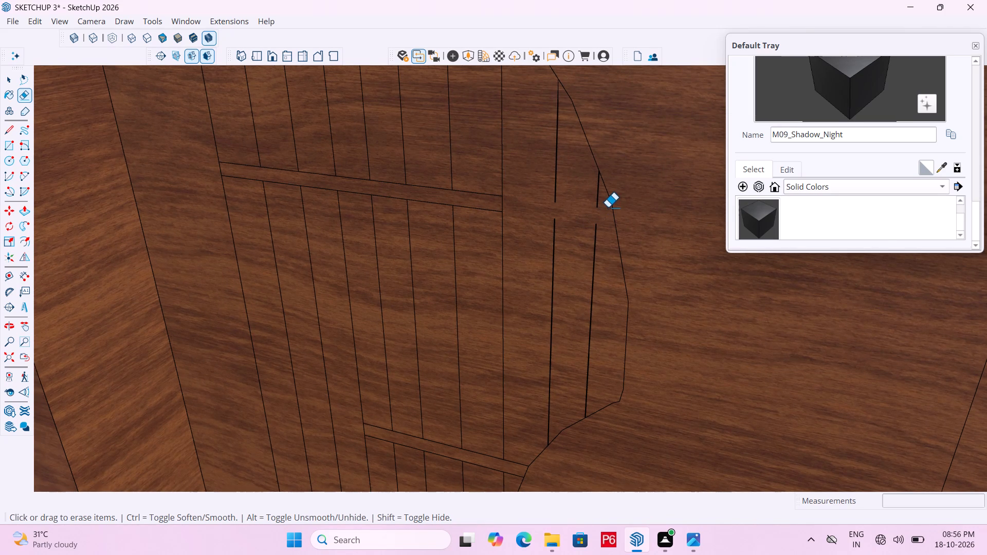
Bridge the gaps in the last two strip lines beside the shortened upper band with lines about 11/16" long.
{"action": "key", "text": "l"}
{"action": "scroll", "coordinate": [605, 244], "scroll_direction": "up", "scroll_amount": 3}
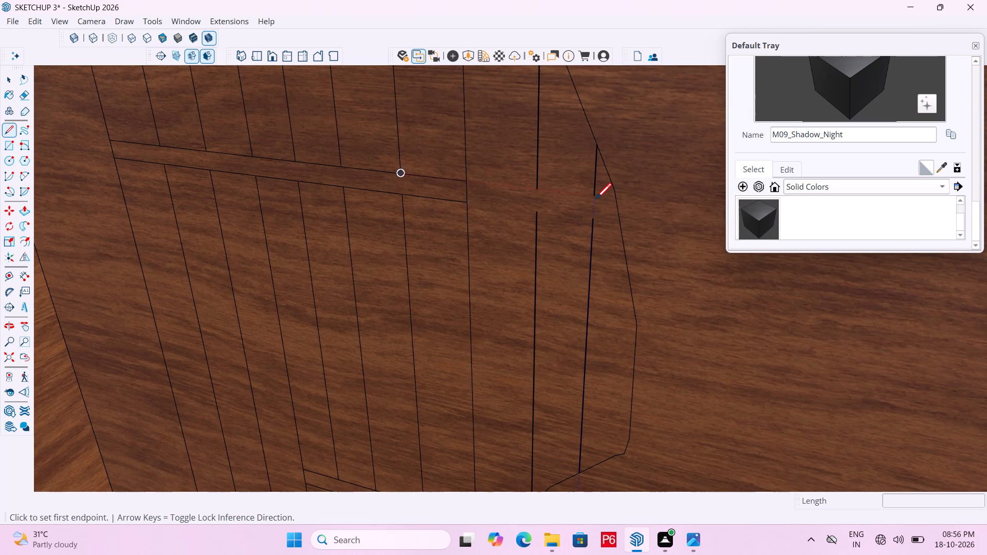
{"action": "left_click", "coordinate": [595, 198]}
{"action": "left_click", "coordinate": [593, 222]}
{"action": "key", "text": "space"}
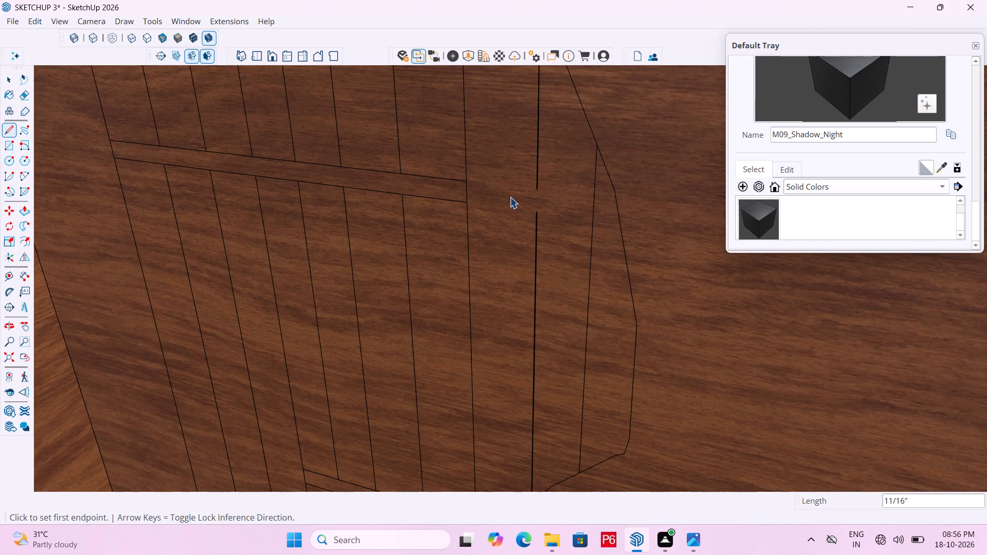
{"action": "key", "text": "l"}
{"action": "left_click", "coordinate": [539, 189]}
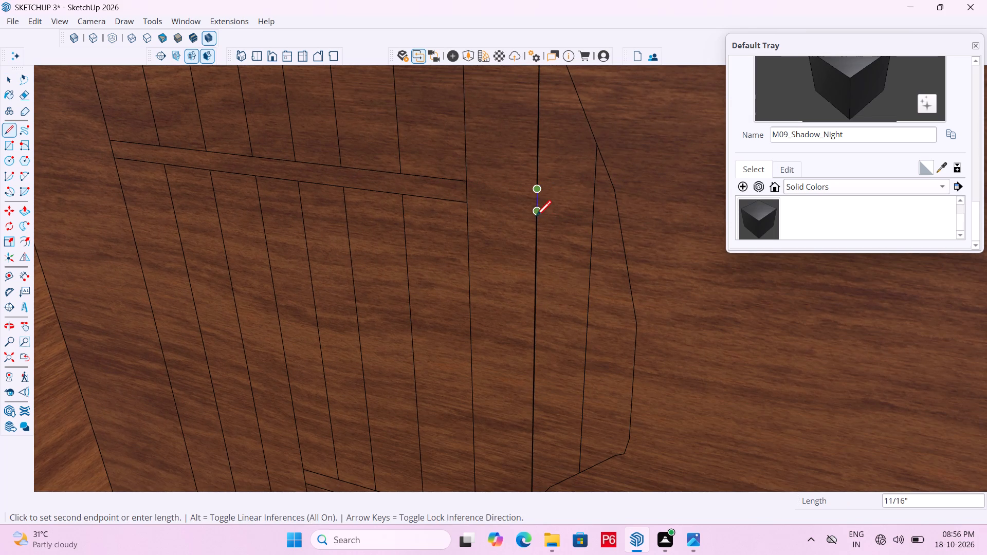
{"action": "left_click_drag", "start_coordinate": [536, 218], "coordinate": [537, 213]}
Save the model.
{"action": "scroll", "coordinate": [544, 155], "scroll_direction": "down", "scroll_amount": 11}
{"action": "key", "text": "ctrl+s"}
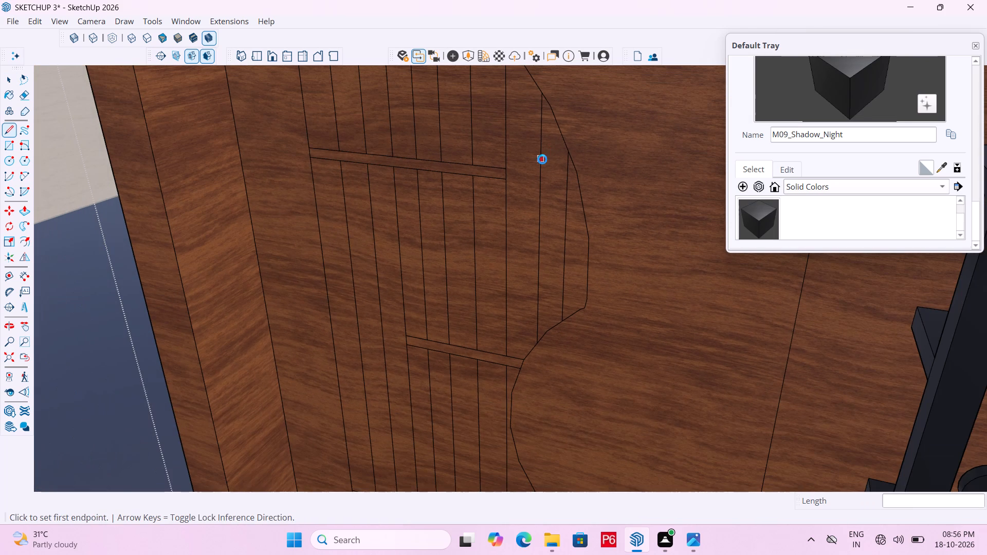
{"action": "key", "text": "ctrl+s"}
{"action": "key", "text": "ctrl+s"}
{"action": "key", "text": "ctrl+s"}
{"action": "key", "text": "ctrl+s"}
Draw a thin horizontal rectangle about 13/16" by 1' 9 7/8" across the lower lobe's strips, starting on the outer curve.
{"action": "scroll", "coordinate": [417, 167], "scroll_direction": "down", "scroll_amount": 1}
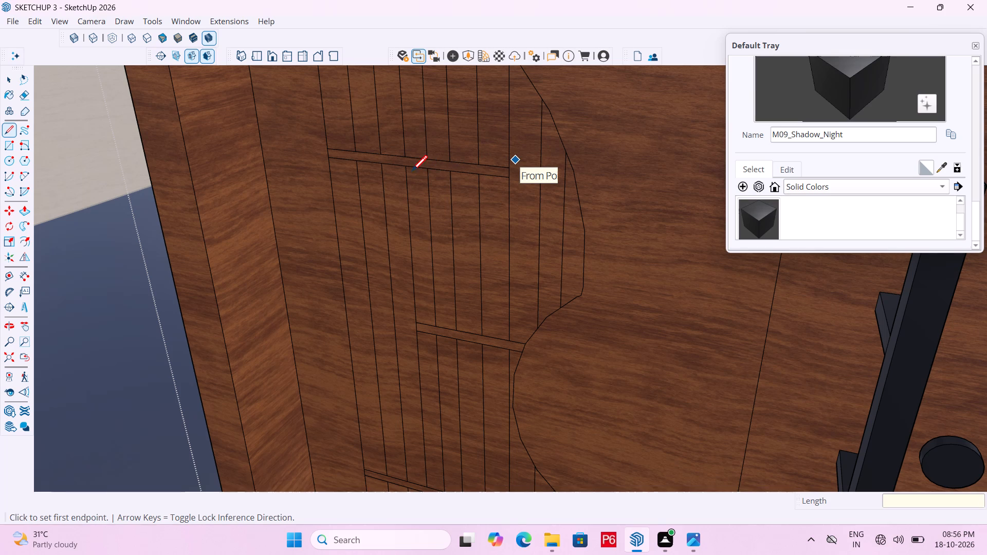
{"action": "scroll", "coordinate": [412, 173], "scroll_direction": "down", "scroll_amount": 2}
{"action": "scroll", "coordinate": [396, 216], "scroll_direction": "down", "scroll_amount": 5}
{"action": "scroll", "coordinate": [445, 122], "scroll_direction": "down", "scroll_amount": 5}
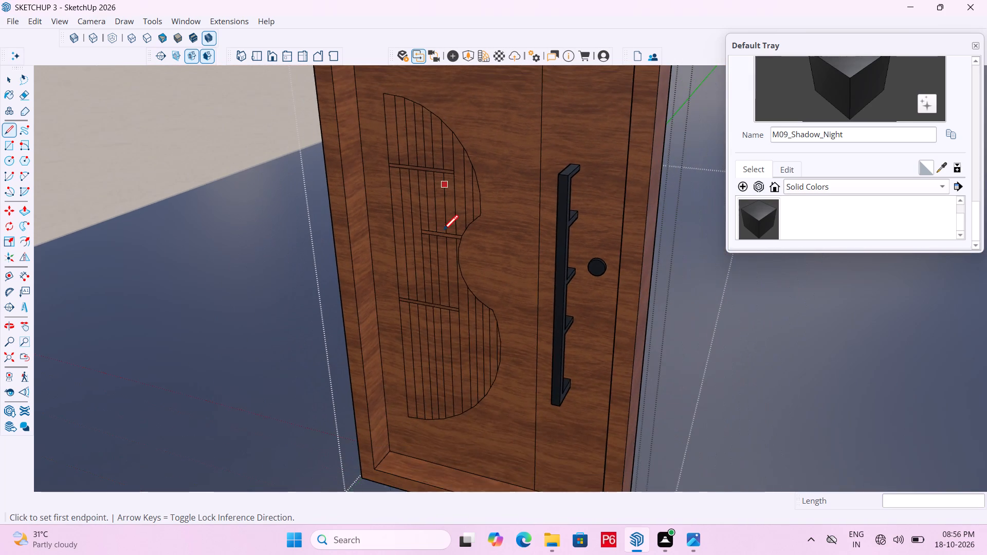
{"action": "middle_click_drag", "start_coordinate": [450, 340], "coordinate": [517, 329]}
{"action": "scroll", "coordinate": [489, 377], "scroll_direction": "up", "scroll_amount": 7}
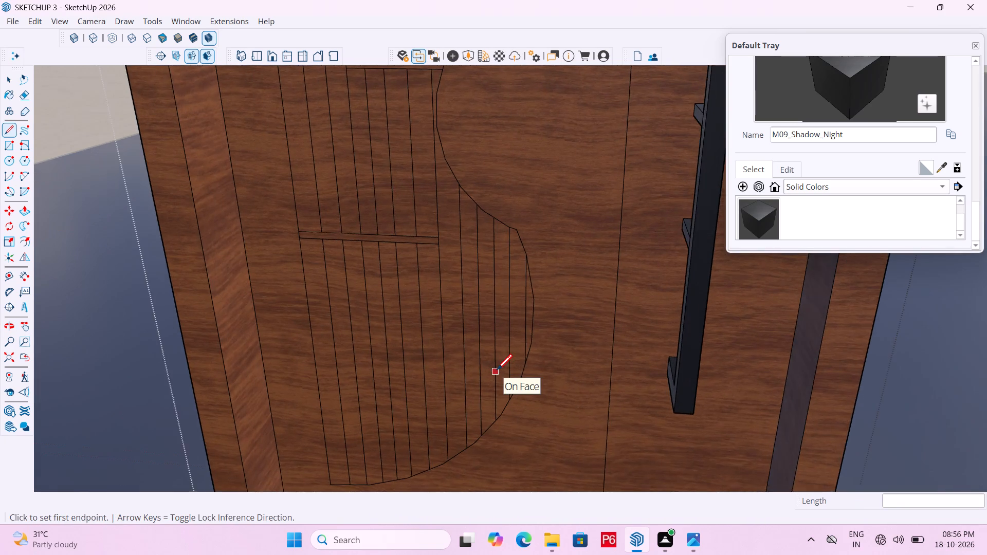
{"action": "scroll", "coordinate": [497, 372], "scroll_direction": "up", "scroll_amount": 1}
{"action": "scroll", "coordinate": [495, 402], "scroll_direction": "down", "scroll_amount": 6}
{"action": "scroll", "coordinate": [500, 410], "scroll_direction": "up", "scroll_amount": 7}
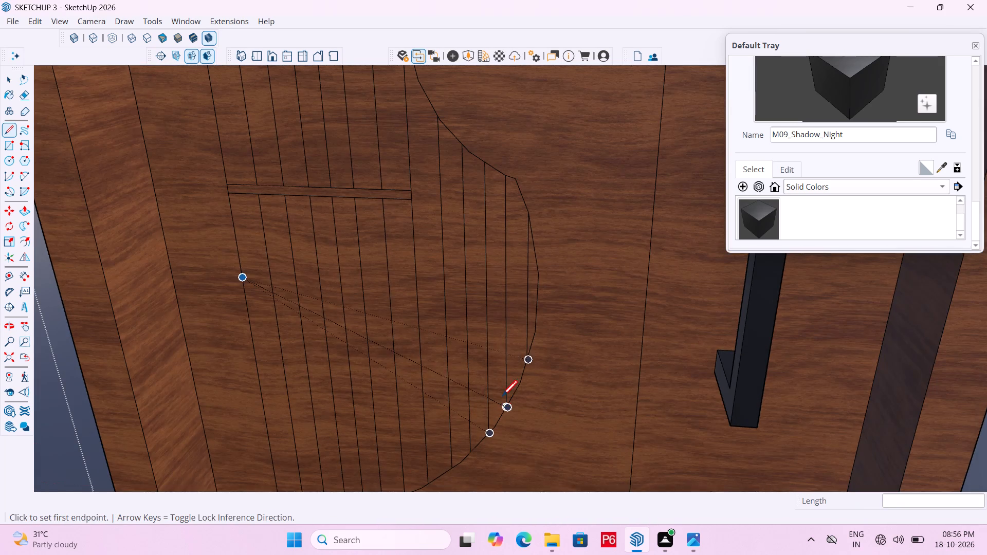
{"action": "key", "text": "r"}
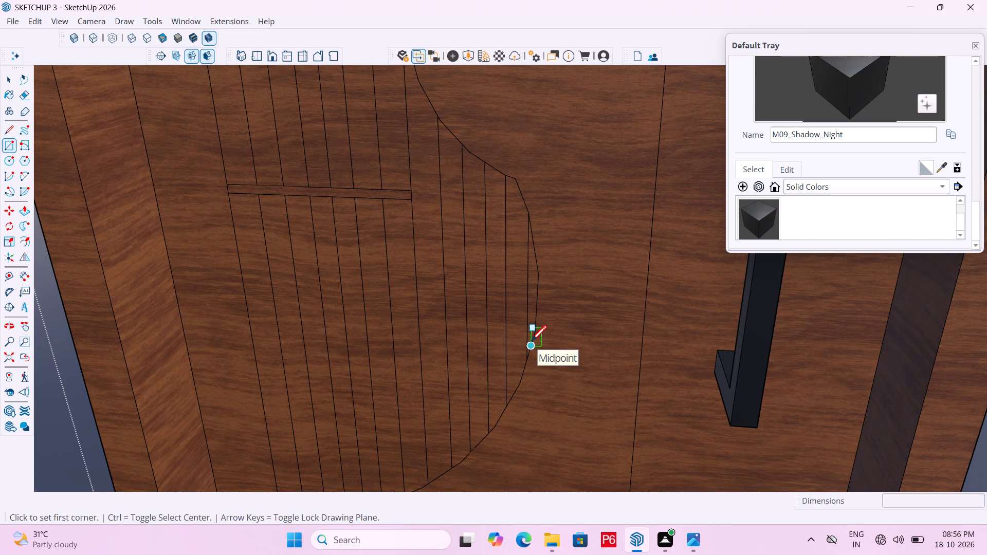
{"action": "scroll", "coordinate": [520, 325], "scroll_direction": "down", "scroll_amount": 6}
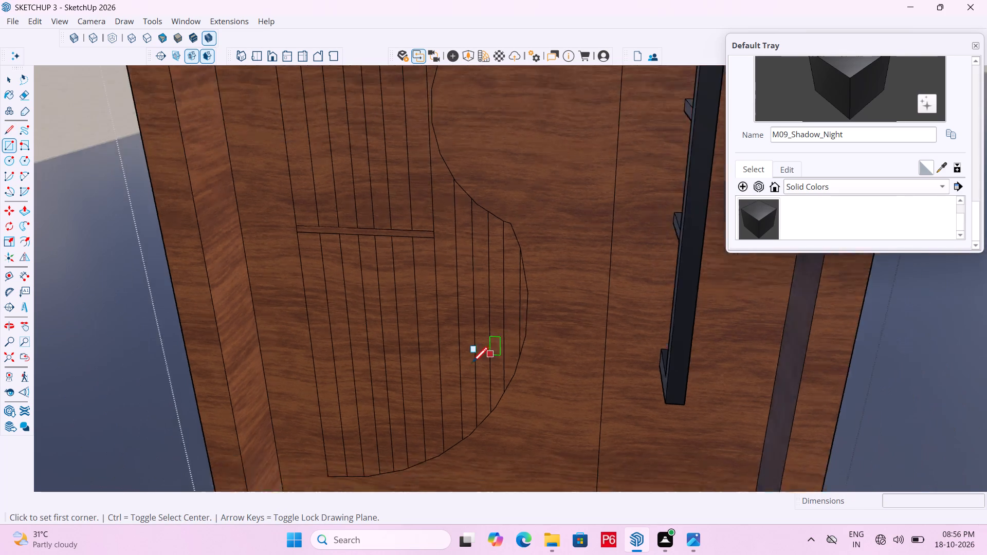
{"action": "scroll", "coordinate": [472, 364], "scroll_direction": "down", "scroll_amount": 7}
{"action": "scroll", "coordinate": [484, 406], "scroll_direction": "up", "scroll_amount": 6}
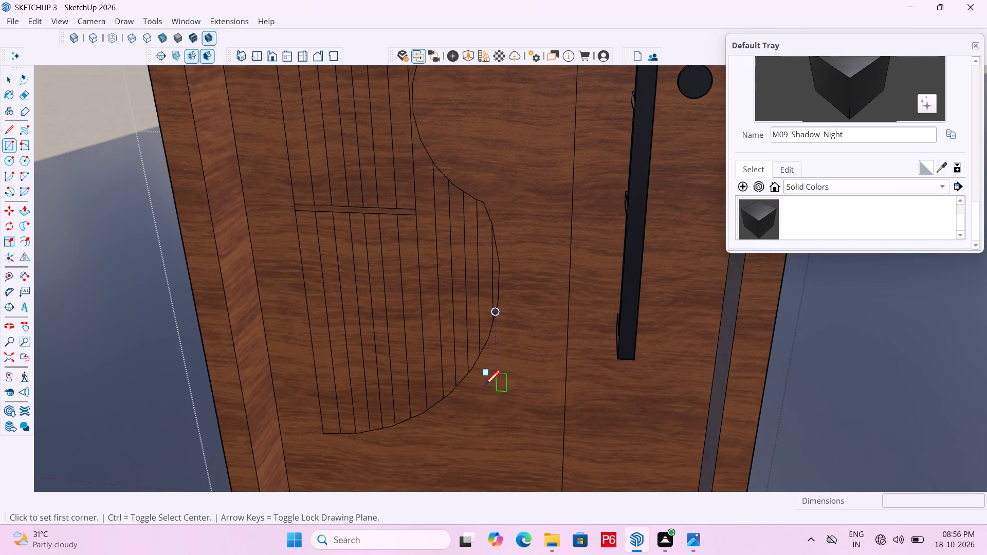
{"action": "scroll", "coordinate": [483, 382], "scroll_direction": "up", "scroll_amount": 4}
{"action": "left_click", "coordinate": [491, 310]}
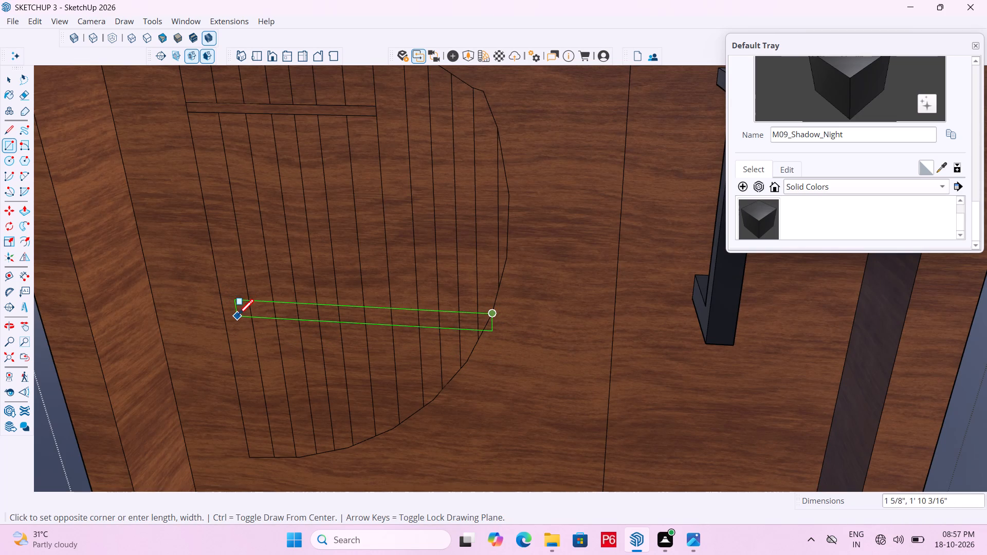
{"action": "scroll", "coordinate": [239, 317], "scroll_direction": "up", "scroll_amount": 6}
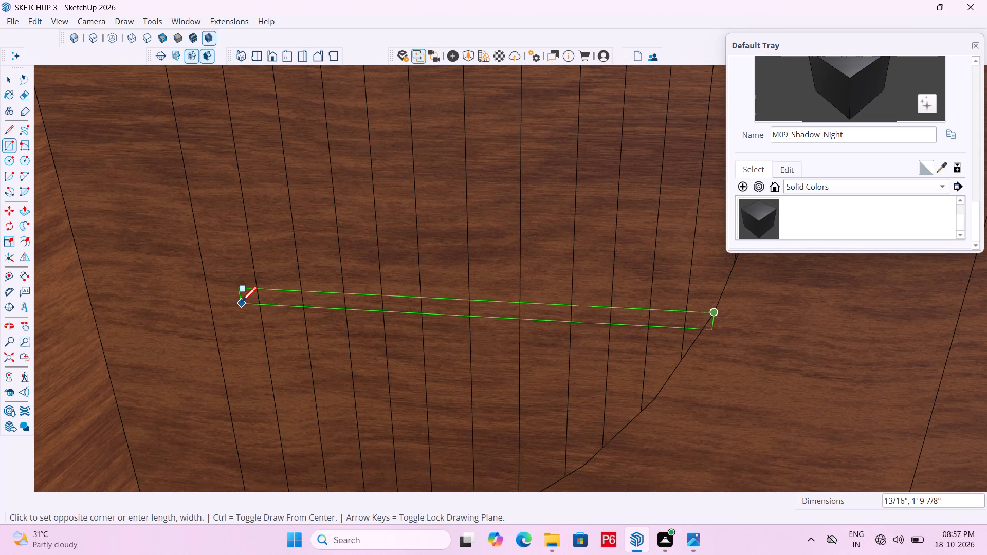
{"action": "left_click", "coordinate": [241, 305]}
{"action": "scroll", "coordinate": [240, 282], "scroll_direction": "down", "scroll_amount": 4}
{"action": "key", "text": "Escape"}
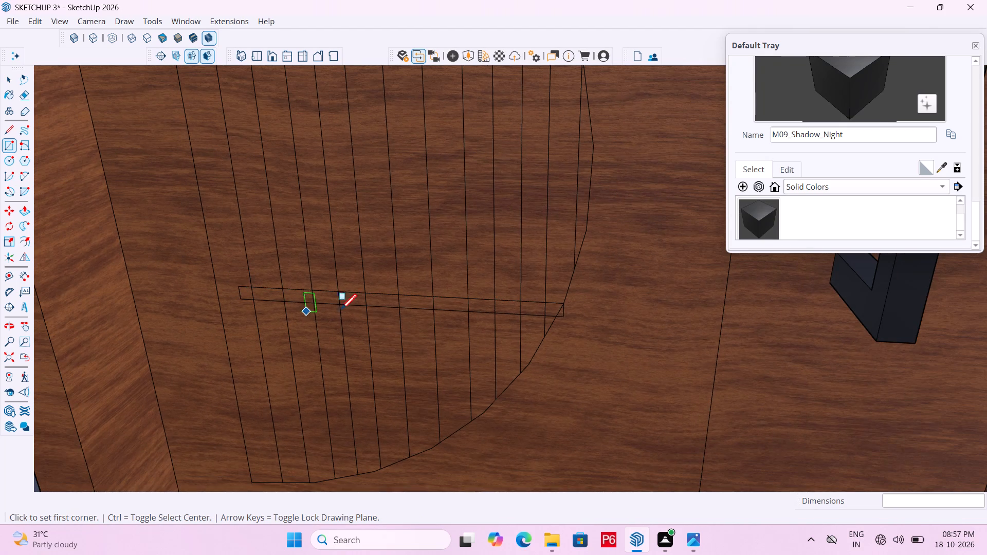
Erase the corner edges of the new lowest band that project beyond the outer curve.
{"action": "scroll", "coordinate": [579, 302], "scroll_direction": "up", "scroll_amount": 9}
{"action": "key", "text": "e"}
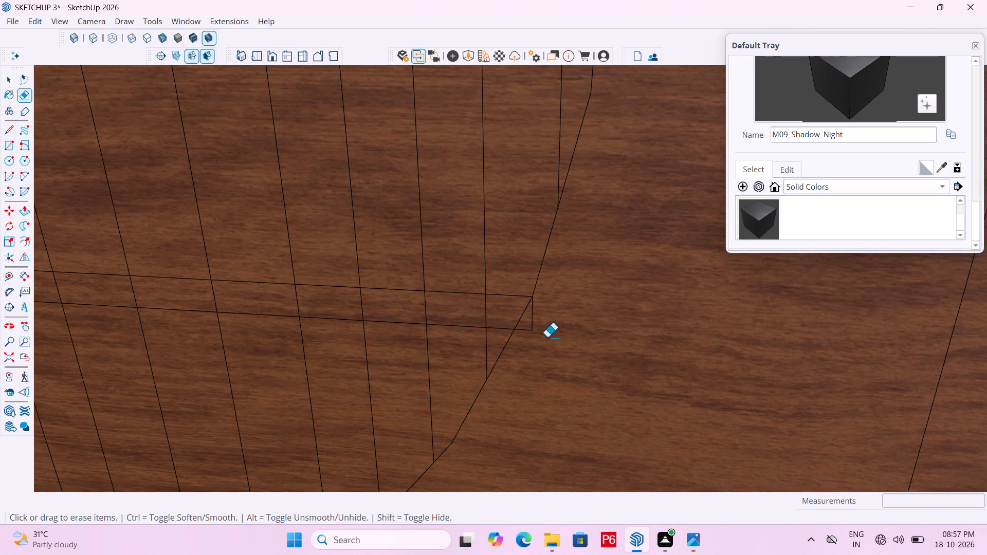
{"action": "double_click", "coordinate": [533, 330]}
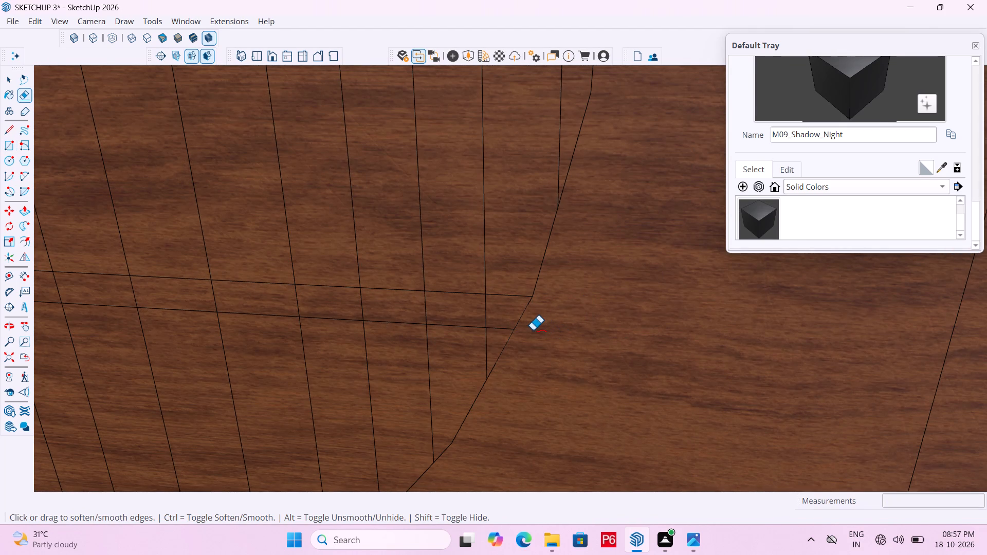
Save the model.
{"action": "key", "text": "ctrl+s"}
{"action": "key", "text": "ctrl+s"}
Erase the segments inside the lowest band of the six crossing strip lines nearest the outer curve.
{"action": "scroll", "coordinate": [553, 353], "scroll_direction": "down", "scroll_amount": 3}
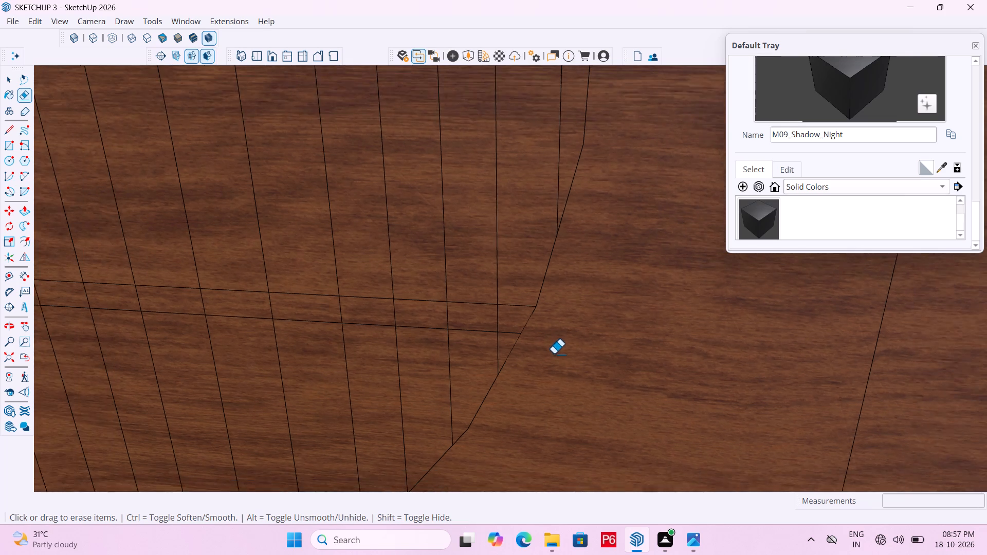
{"action": "scroll", "coordinate": [554, 354], "scroll_direction": "down", "scroll_amount": 4}
{"action": "scroll", "coordinate": [625, 391], "scroll_direction": "down", "scroll_amount": 8}
{"action": "scroll", "coordinate": [476, 375], "scroll_direction": "down", "scroll_amount": 8}
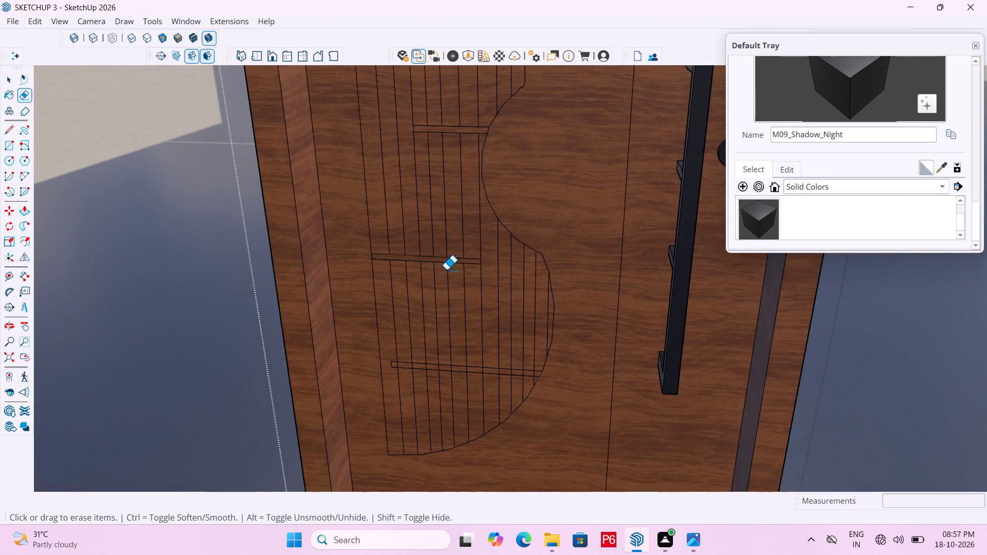
{"action": "scroll", "coordinate": [474, 342], "scroll_direction": "down", "scroll_amount": 4}
{"action": "middle_click_drag", "start_coordinate": [494, 303], "coordinate": [474, 324]}
{"action": "scroll", "coordinate": [508, 375], "scroll_direction": "up", "scroll_amount": 17}
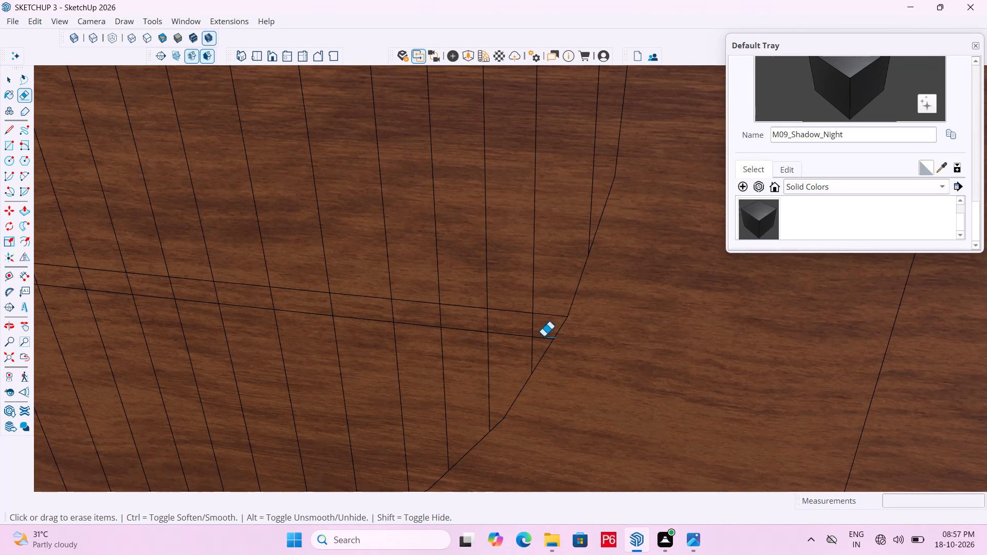
{"action": "left_click_drag", "start_coordinate": [540, 329], "coordinate": [416, 314]}
{"action": "scroll", "coordinate": [681, 397], "scroll_direction": "down", "scroll_amount": 3}
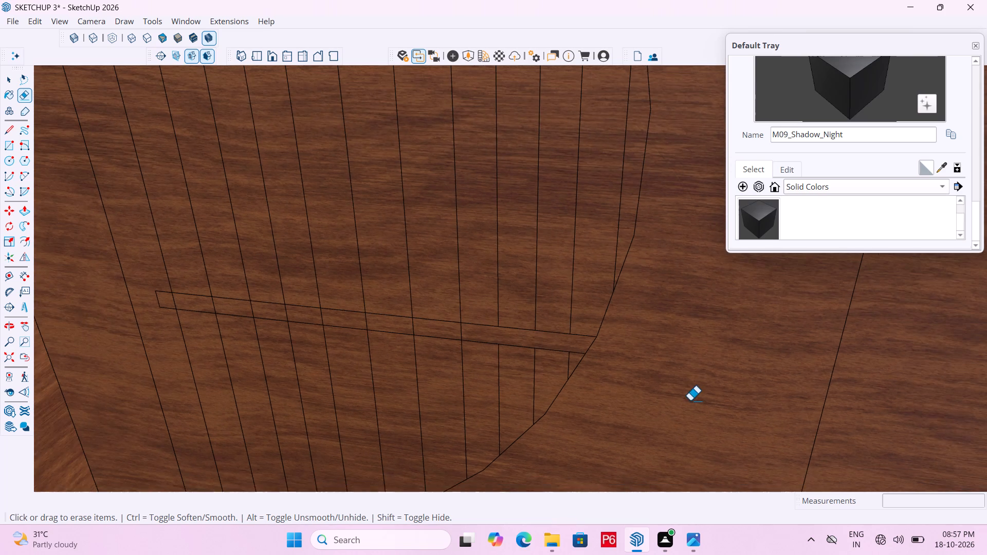
{"action": "scroll", "coordinate": [490, 342], "scroll_direction": "up", "scroll_amount": 5}
{"action": "left_click", "coordinate": [444, 327]}
{"action": "left_click_drag", "start_coordinate": [363, 319], "coordinate": [356, 317]}
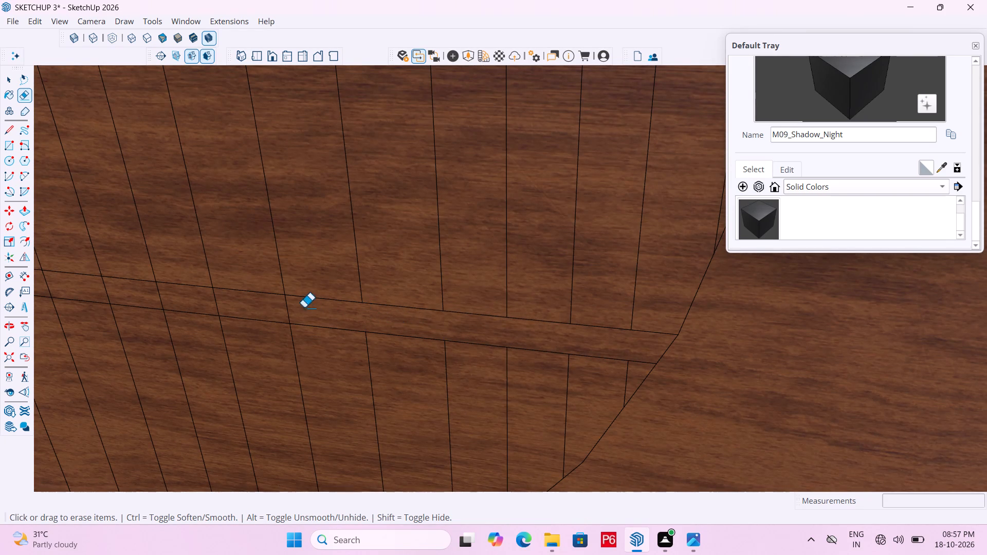
{"action": "left_click_drag", "start_coordinate": [275, 306], "coordinate": [283, 306]}
{"action": "left_click_drag", "start_coordinate": [296, 308], "coordinate": [302, 309]}
{"action": "left_click", "coordinate": [302, 309]}
{"action": "left_click", "coordinate": [289, 310]}
{"action": "left_click", "coordinate": [286, 310]}
{"action": "scroll", "coordinate": [781, 369], "scroll_direction": "down", "scroll_amount": 5}
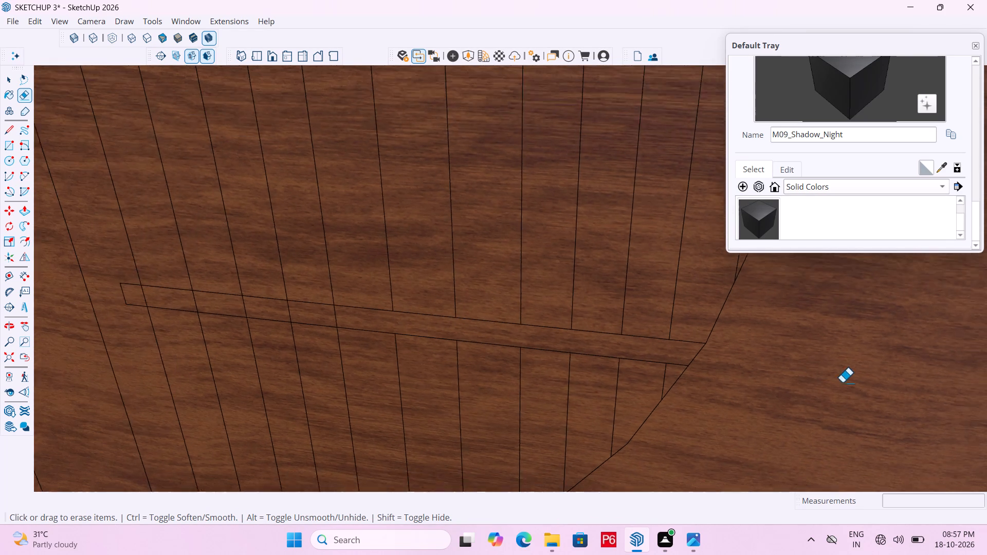
Erase the remaining five strip-line segments inside the lowest band, working towards its inner end.
{"action": "scroll", "coordinate": [416, 320], "scroll_direction": "up", "scroll_amount": 5}
{"action": "left_click_drag", "start_coordinate": [400, 330], "coordinate": [394, 329]}
{"action": "left_click_drag", "start_coordinate": [338, 322], "coordinate": [324, 320]}
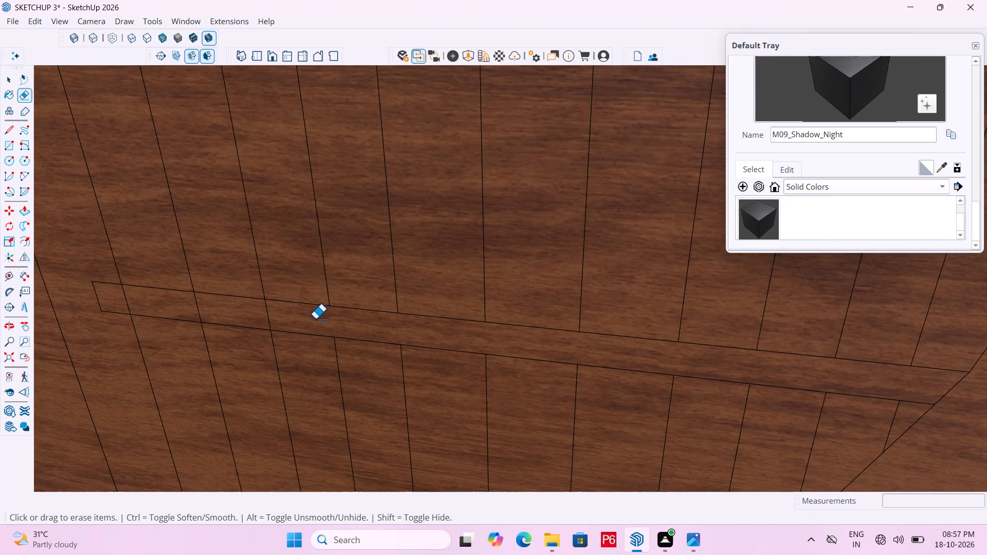
{"action": "left_click_drag", "start_coordinate": [254, 311], "coordinate": [264, 313]}
{"action": "left_click", "coordinate": [271, 316]}
{"action": "left_click_drag", "start_coordinate": [271, 314], "coordinate": [262, 312]}
{"action": "left_click", "coordinate": [262, 312]}
{"action": "left_click_drag", "start_coordinate": [279, 315], "coordinate": [229, 307]}
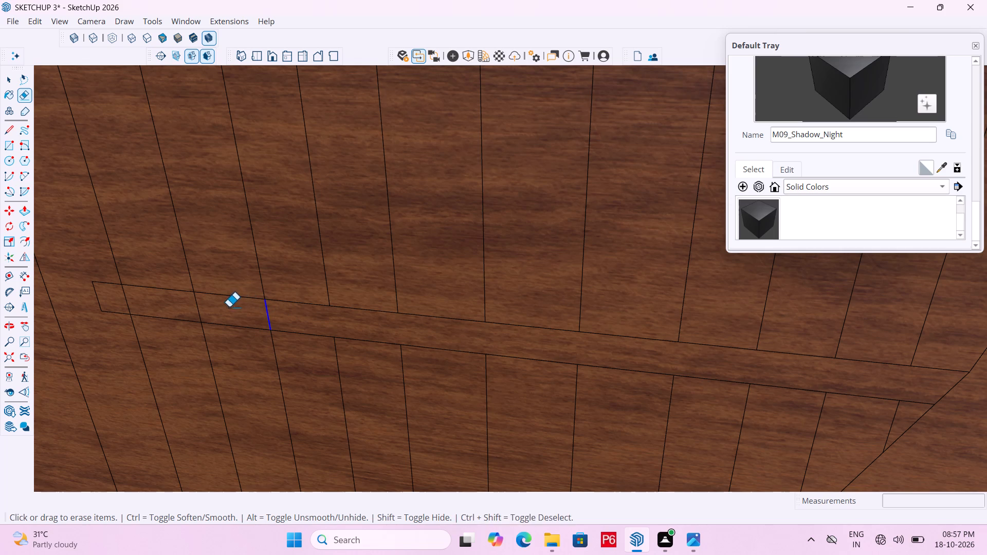
{"action": "left_click_drag", "start_coordinate": [229, 307], "coordinate": [225, 308]}
{"action": "left_click_drag", "start_coordinate": [190, 306], "coordinate": [203, 304]}
{"action": "left_click", "coordinate": [127, 301]}
{"action": "left_click_drag", "start_coordinate": [127, 301], "coordinate": [137, 300]}
Save the model.
{"action": "scroll", "coordinate": [352, 330], "scroll_direction": "down", "scroll_amount": 3}
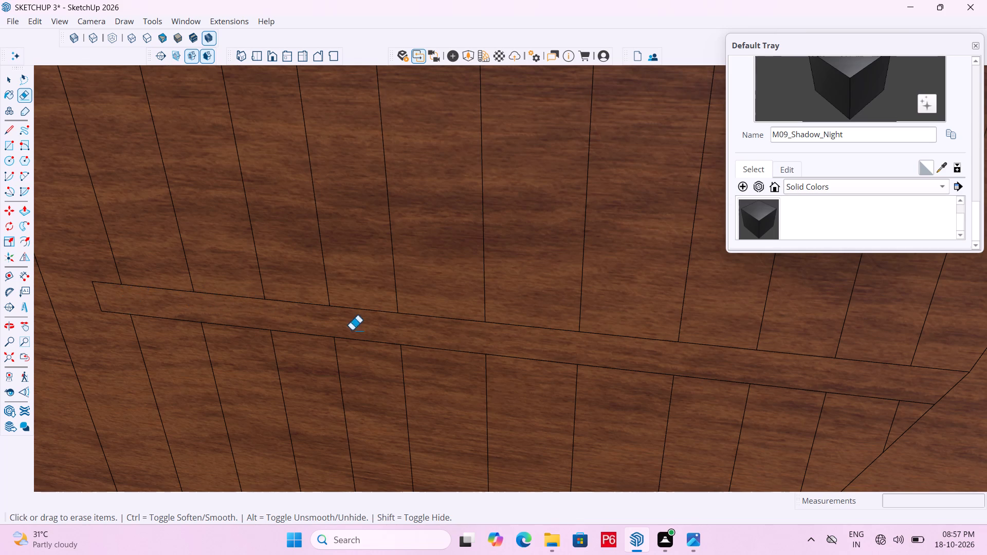
{"action": "scroll", "coordinate": [352, 330], "scroll_direction": "down", "scroll_amount": 4}
{"action": "scroll", "coordinate": [544, 285], "scroll_direction": "down", "scroll_amount": 13}
{"action": "key", "text": "ctrl+s"}
{"action": "key", "text": "ctrl+s"}
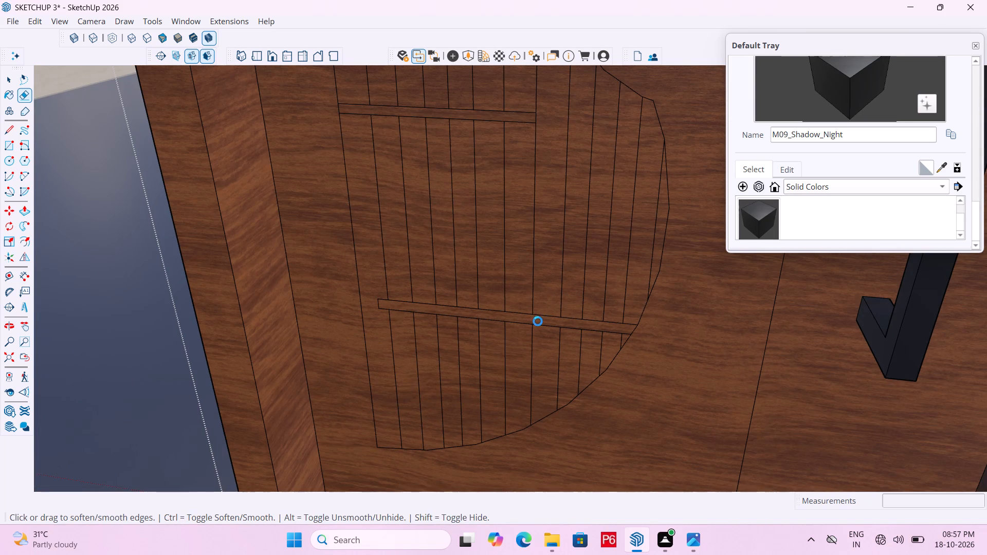
Save the model.
{"action": "scroll", "coordinate": [516, 346], "scroll_direction": "down", "scroll_amount": 6, "text": "ctrl"}
{"action": "key", "text": "ctrl+s"}
{"action": "key", "text": "ctrl+s"}
{"action": "key", "text": "ctrl+s"}
{"action": "key", "text": "ctrl+s"}
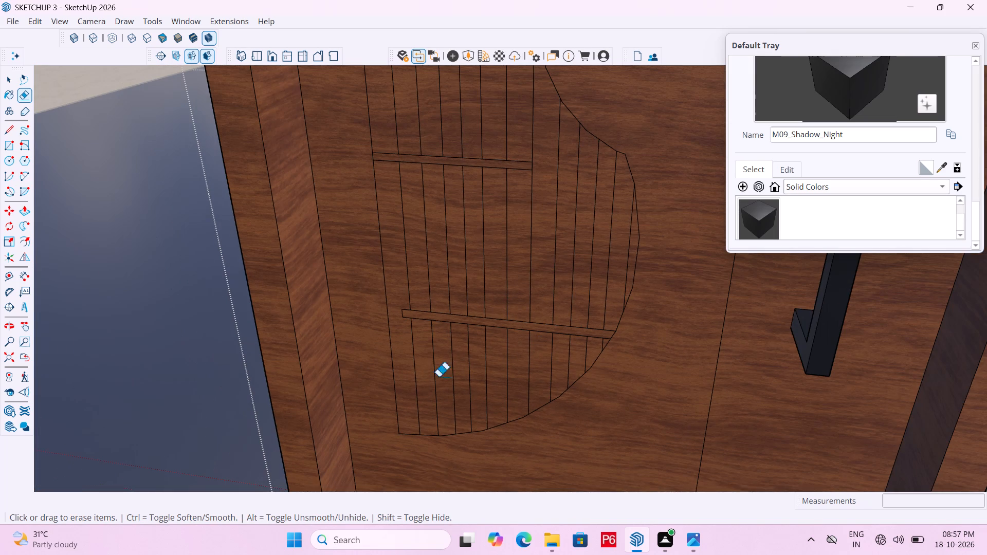
Examine the curved strip panel and its crossing bands on the door from several angles.
{"action": "scroll", "coordinate": [430, 380], "scroll_direction": "down", "scroll_amount": 5}
{"action": "scroll", "coordinate": [388, 389], "scroll_direction": "down", "scroll_amount": 7}
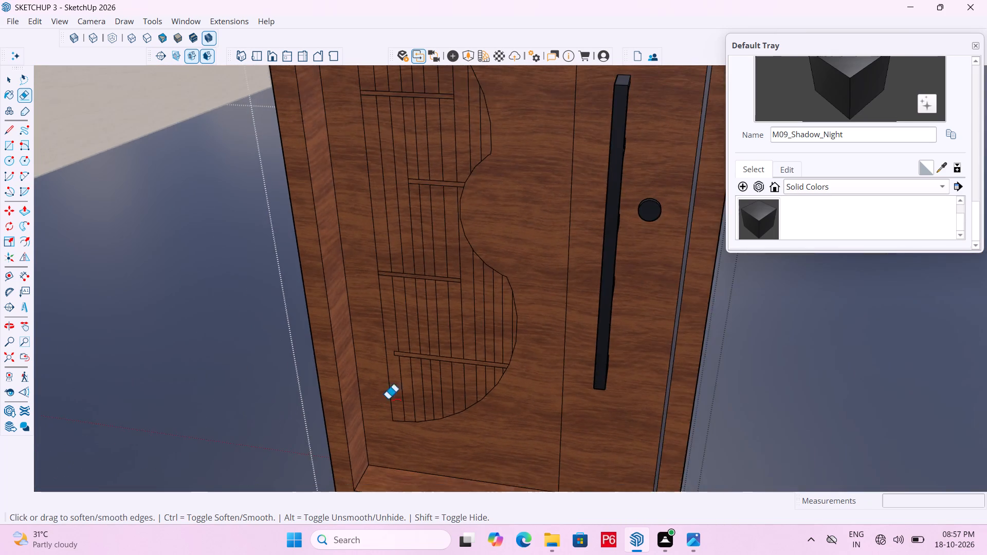
{"action": "scroll", "coordinate": [435, 401], "scroll_direction": "down", "scroll_amount": 5}
{"action": "middle_click_drag", "start_coordinate": [455, 331], "coordinate": [417, 307]}
{"action": "scroll", "coordinate": [407, 307], "scroll_direction": "up", "scroll_amount": 1}
{"action": "scroll", "coordinate": [385, 235], "scroll_direction": "up", "scroll_amount": 6}
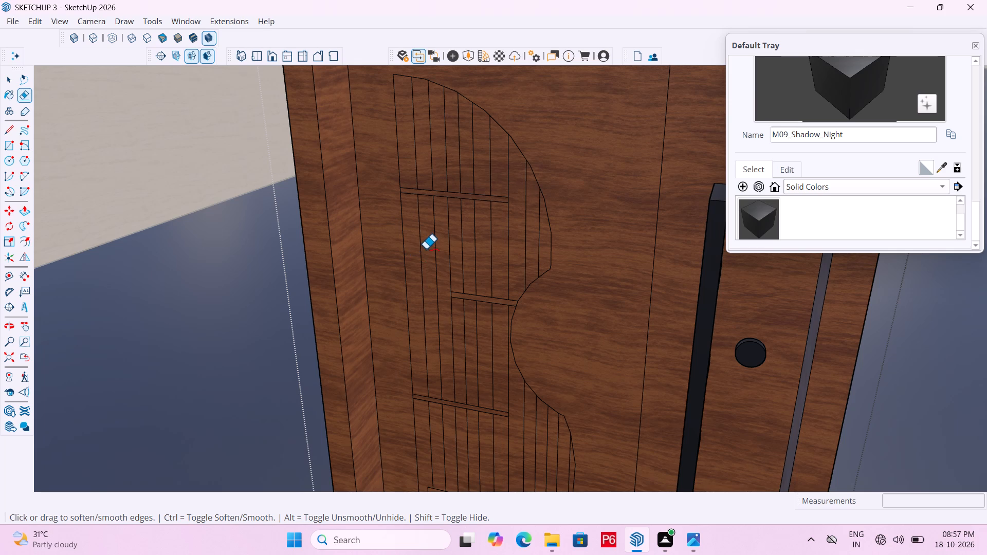
{"action": "scroll", "coordinate": [426, 249], "scroll_direction": "down", "scroll_amount": 3}
{"action": "middle_click_drag", "start_coordinate": [448, 256], "coordinate": [404, 289]}
{"action": "scroll", "coordinate": [464, 167], "scroll_direction": "down", "scroll_amount": 4}
{"action": "middle_click_drag", "start_coordinate": [486, 242], "coordinate": [481, 264]}
{"action": "scroll", "coordinate": [486, 243], "scroll_direction": "down", "scroll_amount": 1}
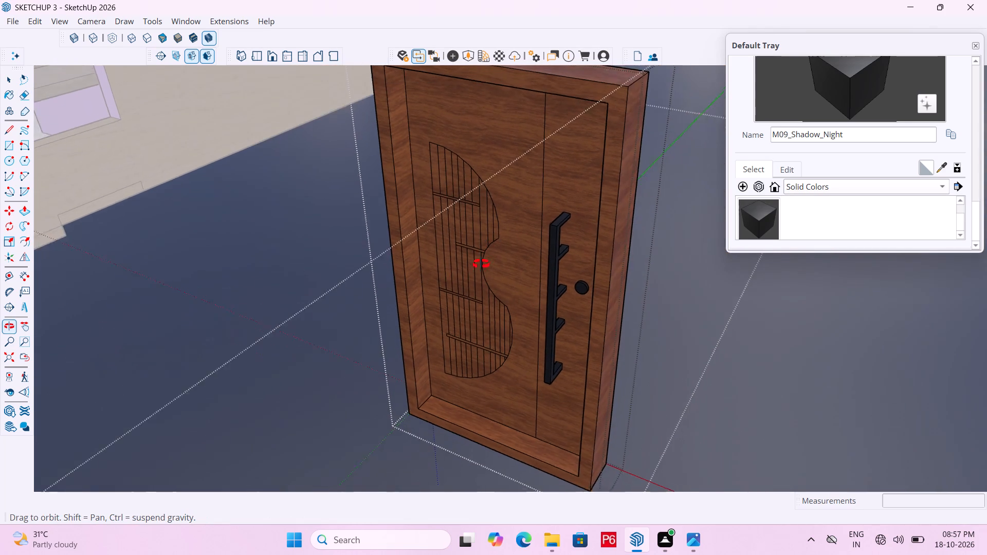
{"action": "middle_click_drag", "start_coordinate": [481, 264], "coordinate": [543, 257]}
{"action": "scroll", "coordinate": [438, 217], "scroll_direction": "up", "scroll_amount": 6}
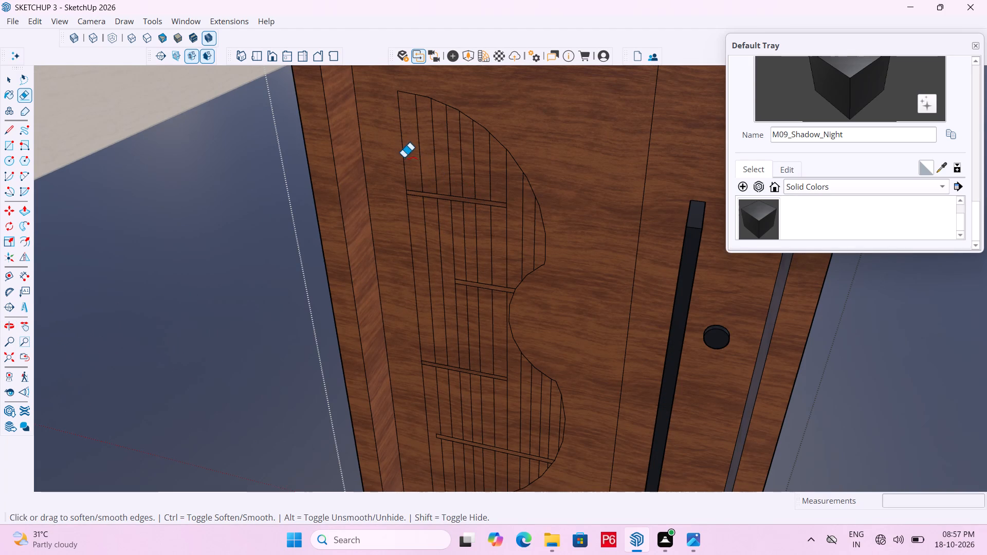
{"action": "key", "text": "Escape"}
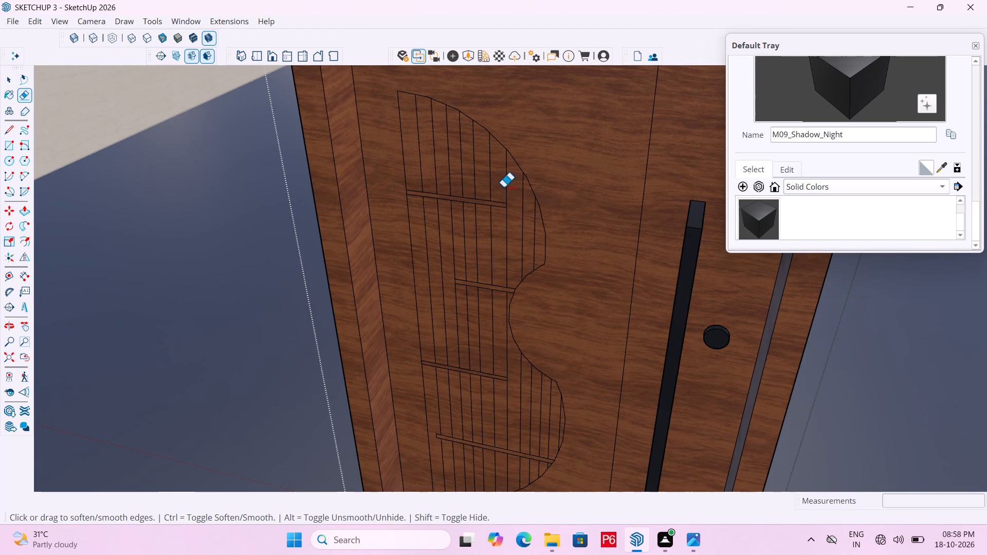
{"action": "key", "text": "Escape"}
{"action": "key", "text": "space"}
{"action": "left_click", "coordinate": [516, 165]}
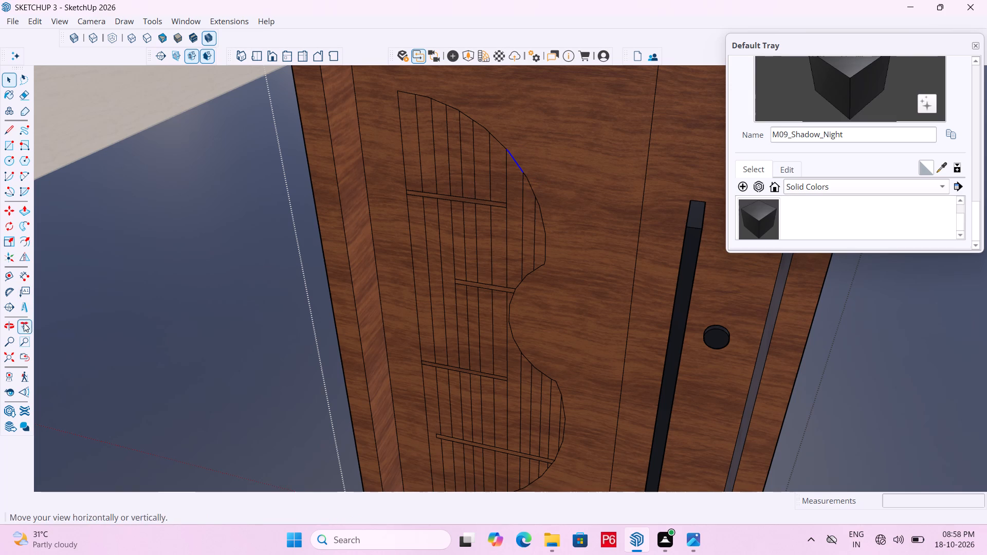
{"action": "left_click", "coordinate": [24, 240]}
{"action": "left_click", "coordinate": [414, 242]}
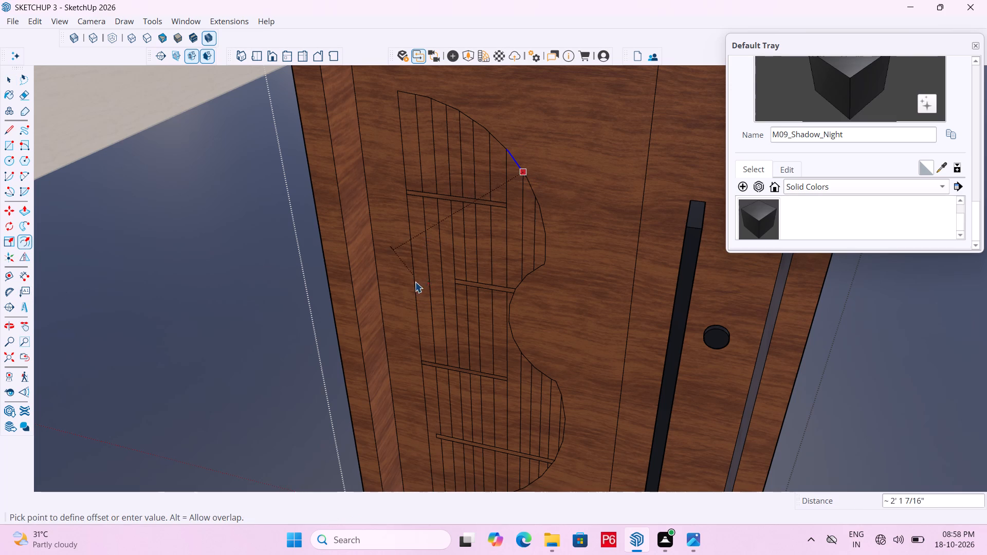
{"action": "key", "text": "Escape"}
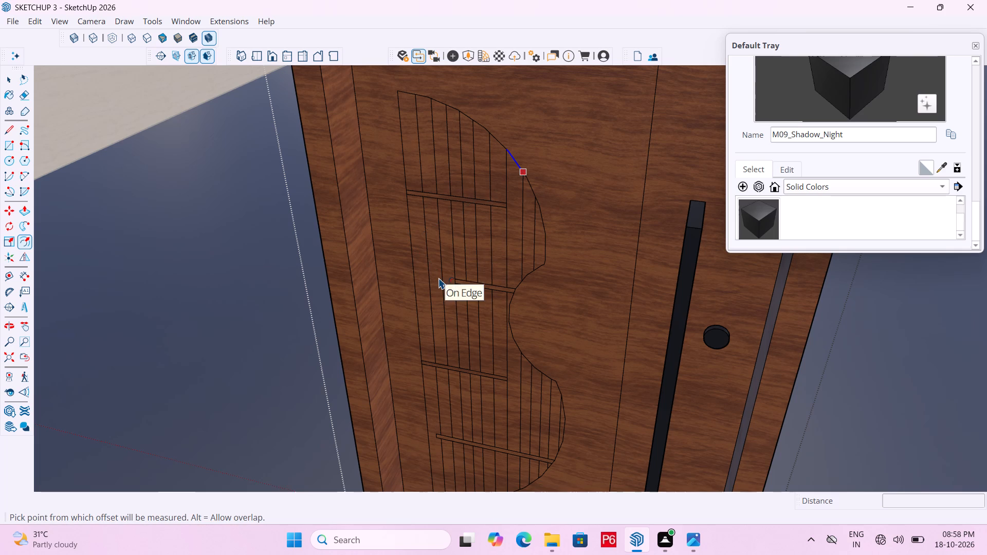
Save the model.
{"action": "key", "text": "ctrl+s"}
{"action": "key", "text": "ctrl+s"}
{"action": "key", "text": "ctrl+s"}
{"action": "key", "text": "ctrl+s"}
{"action": "key", "text": "ctrl+s"}
{"action": "key", "text": "ctrl+s"}
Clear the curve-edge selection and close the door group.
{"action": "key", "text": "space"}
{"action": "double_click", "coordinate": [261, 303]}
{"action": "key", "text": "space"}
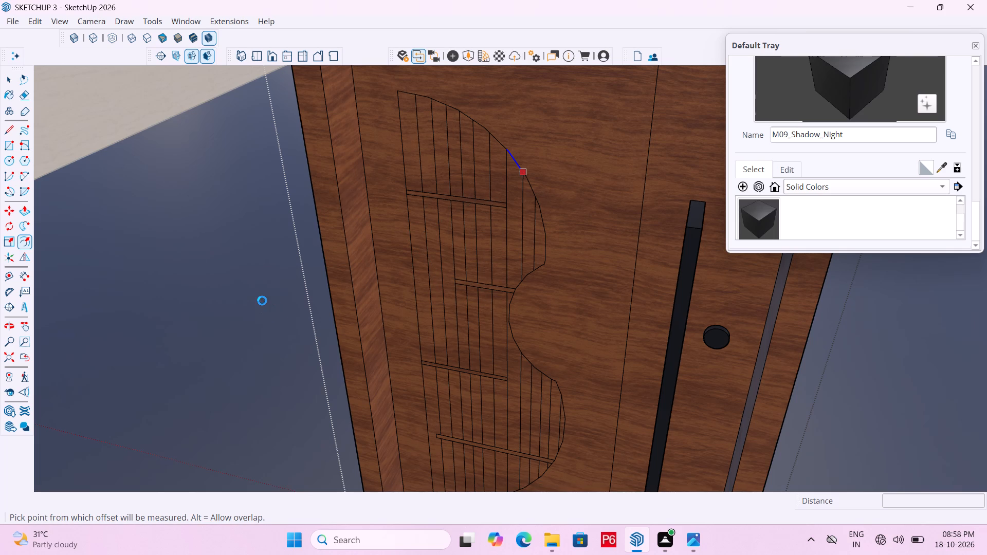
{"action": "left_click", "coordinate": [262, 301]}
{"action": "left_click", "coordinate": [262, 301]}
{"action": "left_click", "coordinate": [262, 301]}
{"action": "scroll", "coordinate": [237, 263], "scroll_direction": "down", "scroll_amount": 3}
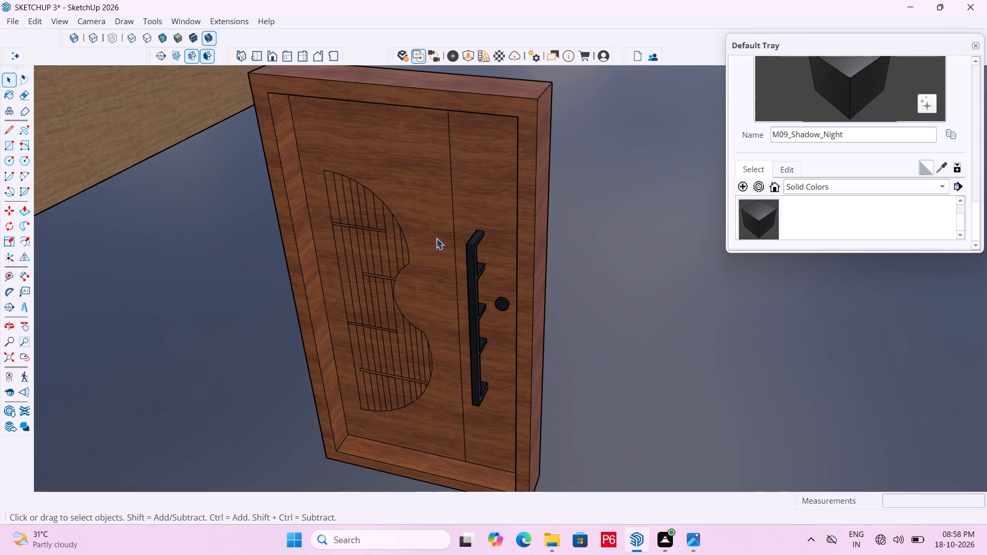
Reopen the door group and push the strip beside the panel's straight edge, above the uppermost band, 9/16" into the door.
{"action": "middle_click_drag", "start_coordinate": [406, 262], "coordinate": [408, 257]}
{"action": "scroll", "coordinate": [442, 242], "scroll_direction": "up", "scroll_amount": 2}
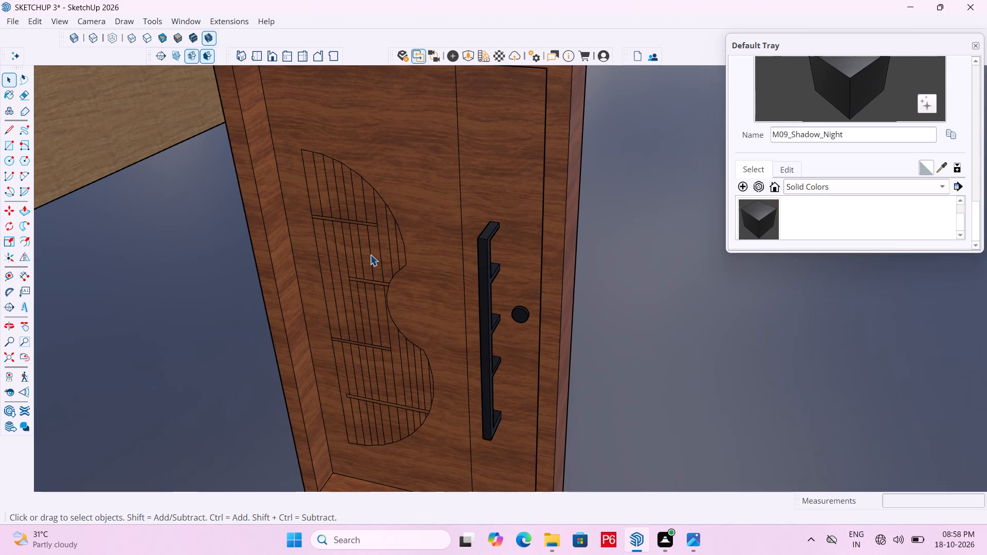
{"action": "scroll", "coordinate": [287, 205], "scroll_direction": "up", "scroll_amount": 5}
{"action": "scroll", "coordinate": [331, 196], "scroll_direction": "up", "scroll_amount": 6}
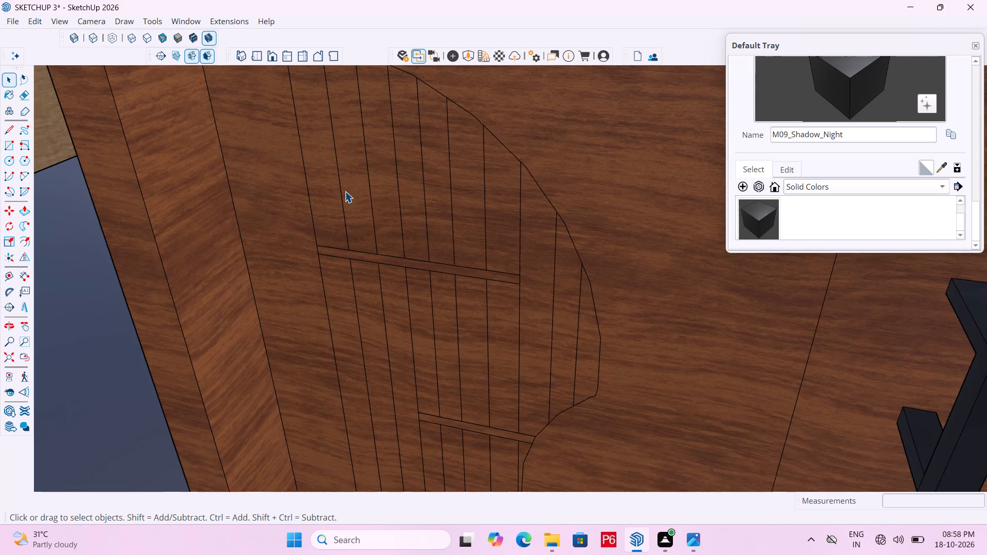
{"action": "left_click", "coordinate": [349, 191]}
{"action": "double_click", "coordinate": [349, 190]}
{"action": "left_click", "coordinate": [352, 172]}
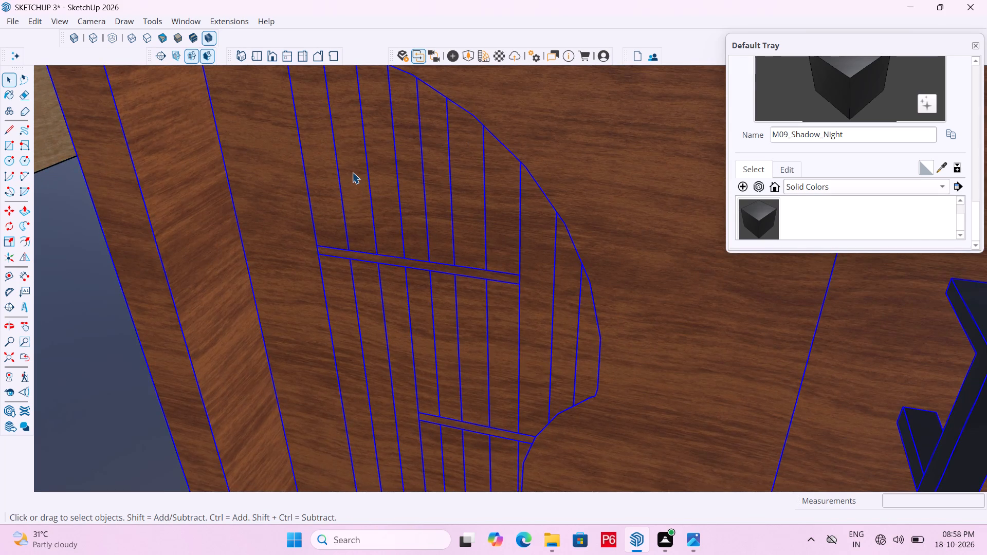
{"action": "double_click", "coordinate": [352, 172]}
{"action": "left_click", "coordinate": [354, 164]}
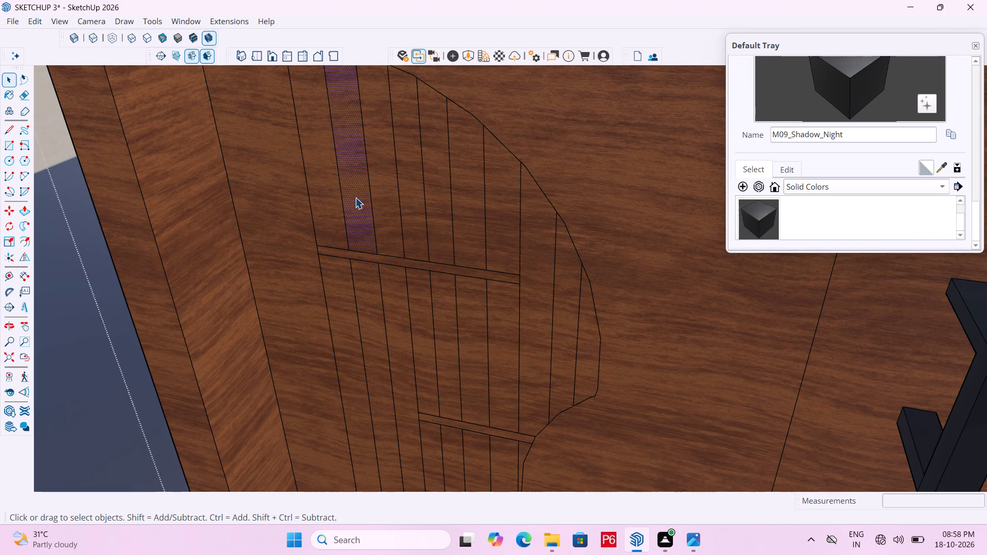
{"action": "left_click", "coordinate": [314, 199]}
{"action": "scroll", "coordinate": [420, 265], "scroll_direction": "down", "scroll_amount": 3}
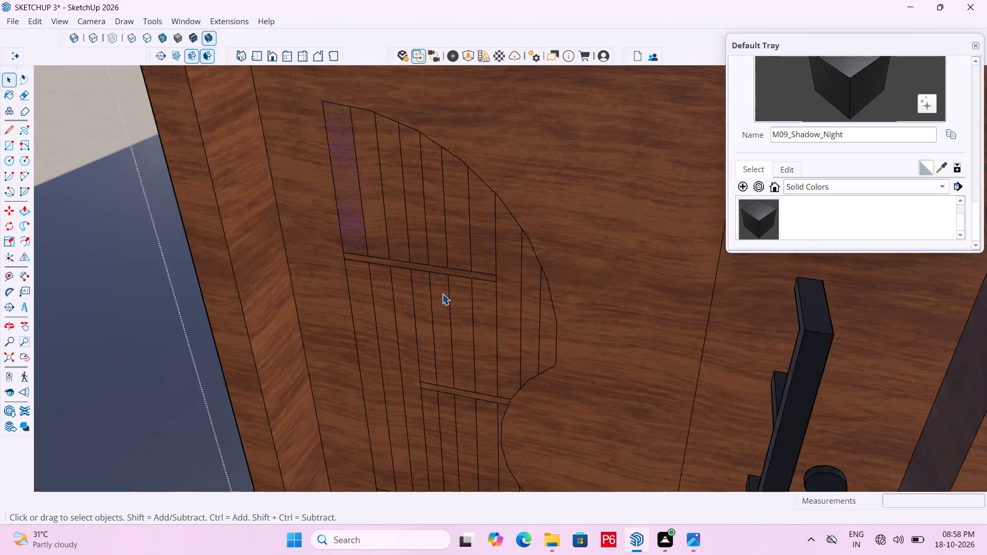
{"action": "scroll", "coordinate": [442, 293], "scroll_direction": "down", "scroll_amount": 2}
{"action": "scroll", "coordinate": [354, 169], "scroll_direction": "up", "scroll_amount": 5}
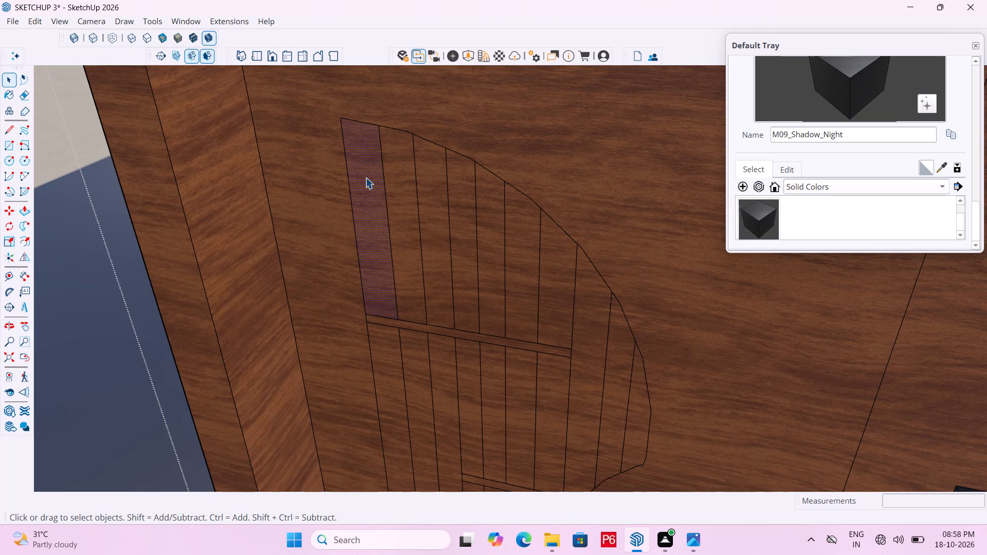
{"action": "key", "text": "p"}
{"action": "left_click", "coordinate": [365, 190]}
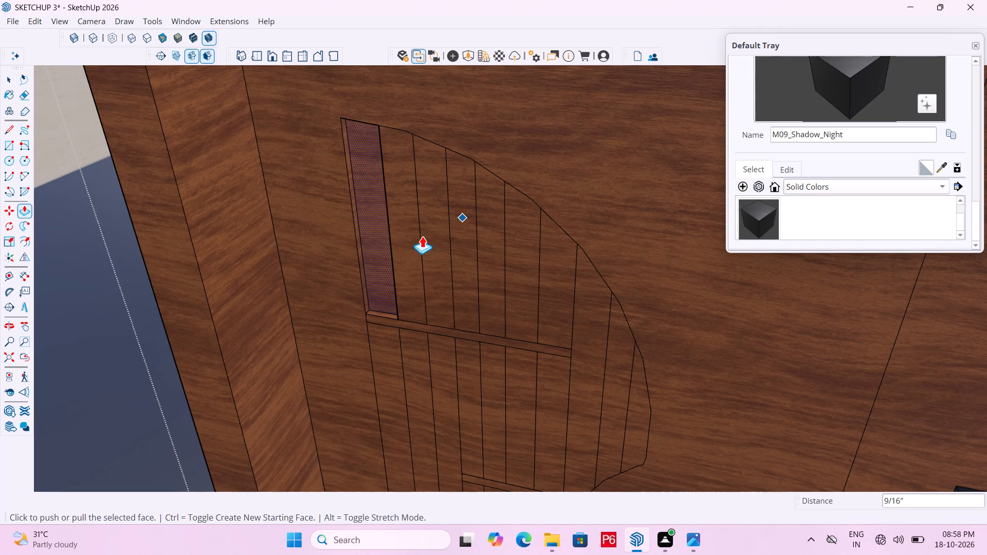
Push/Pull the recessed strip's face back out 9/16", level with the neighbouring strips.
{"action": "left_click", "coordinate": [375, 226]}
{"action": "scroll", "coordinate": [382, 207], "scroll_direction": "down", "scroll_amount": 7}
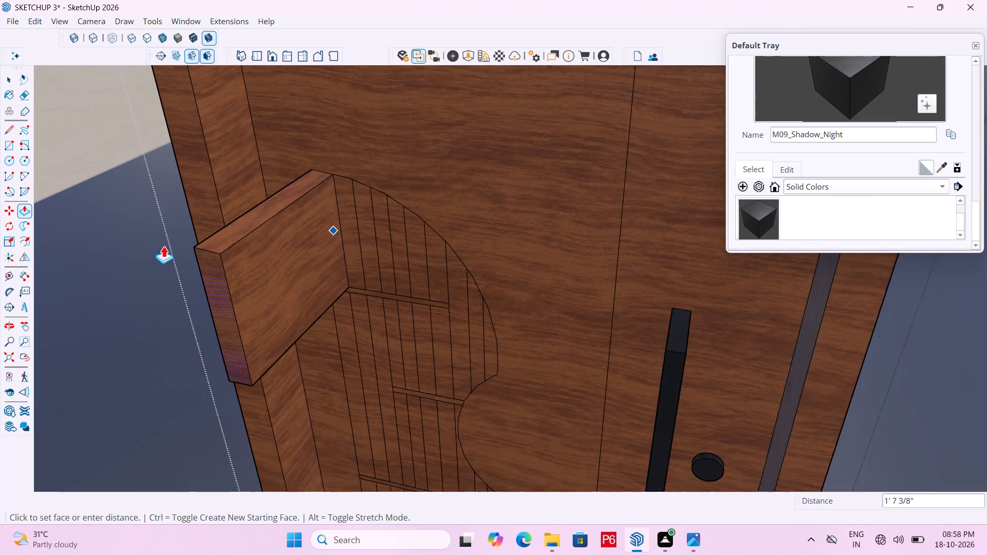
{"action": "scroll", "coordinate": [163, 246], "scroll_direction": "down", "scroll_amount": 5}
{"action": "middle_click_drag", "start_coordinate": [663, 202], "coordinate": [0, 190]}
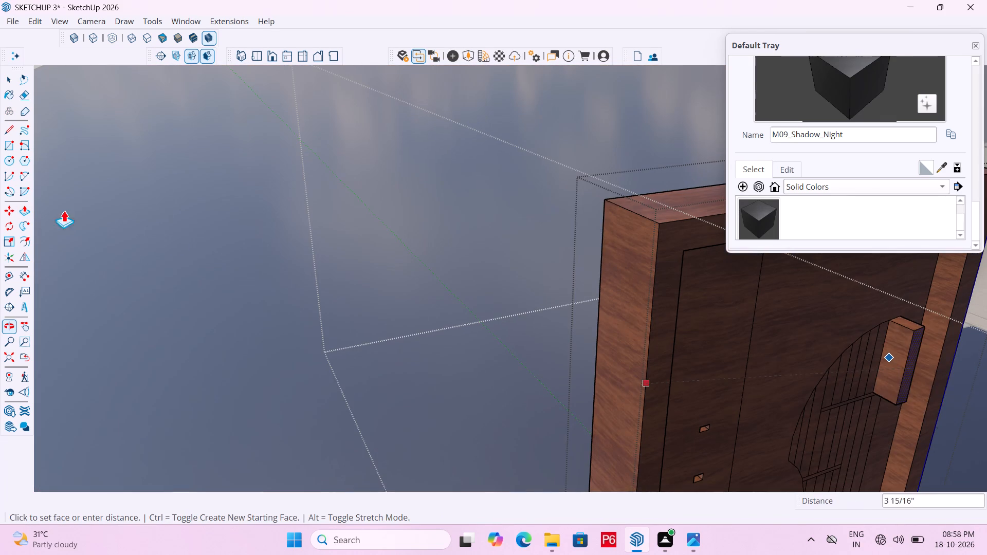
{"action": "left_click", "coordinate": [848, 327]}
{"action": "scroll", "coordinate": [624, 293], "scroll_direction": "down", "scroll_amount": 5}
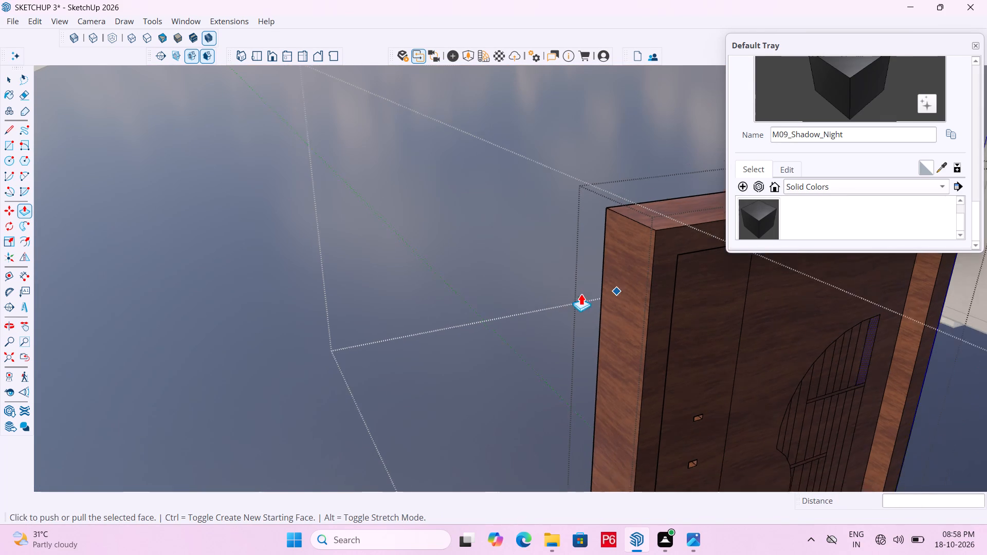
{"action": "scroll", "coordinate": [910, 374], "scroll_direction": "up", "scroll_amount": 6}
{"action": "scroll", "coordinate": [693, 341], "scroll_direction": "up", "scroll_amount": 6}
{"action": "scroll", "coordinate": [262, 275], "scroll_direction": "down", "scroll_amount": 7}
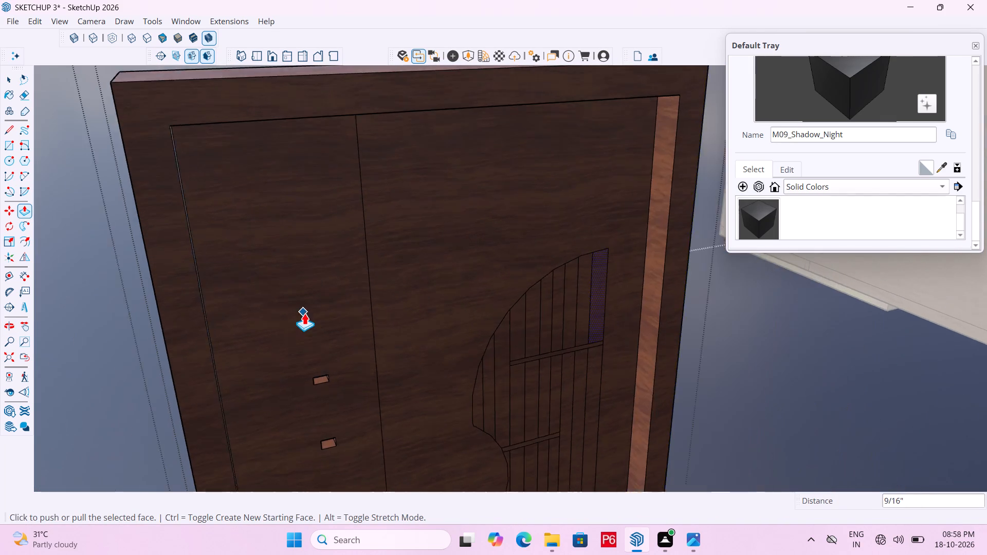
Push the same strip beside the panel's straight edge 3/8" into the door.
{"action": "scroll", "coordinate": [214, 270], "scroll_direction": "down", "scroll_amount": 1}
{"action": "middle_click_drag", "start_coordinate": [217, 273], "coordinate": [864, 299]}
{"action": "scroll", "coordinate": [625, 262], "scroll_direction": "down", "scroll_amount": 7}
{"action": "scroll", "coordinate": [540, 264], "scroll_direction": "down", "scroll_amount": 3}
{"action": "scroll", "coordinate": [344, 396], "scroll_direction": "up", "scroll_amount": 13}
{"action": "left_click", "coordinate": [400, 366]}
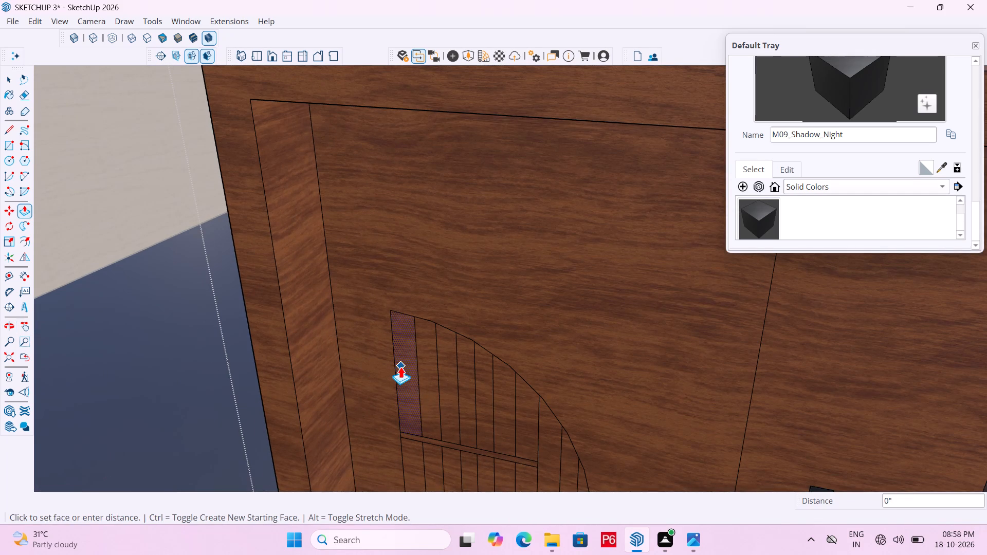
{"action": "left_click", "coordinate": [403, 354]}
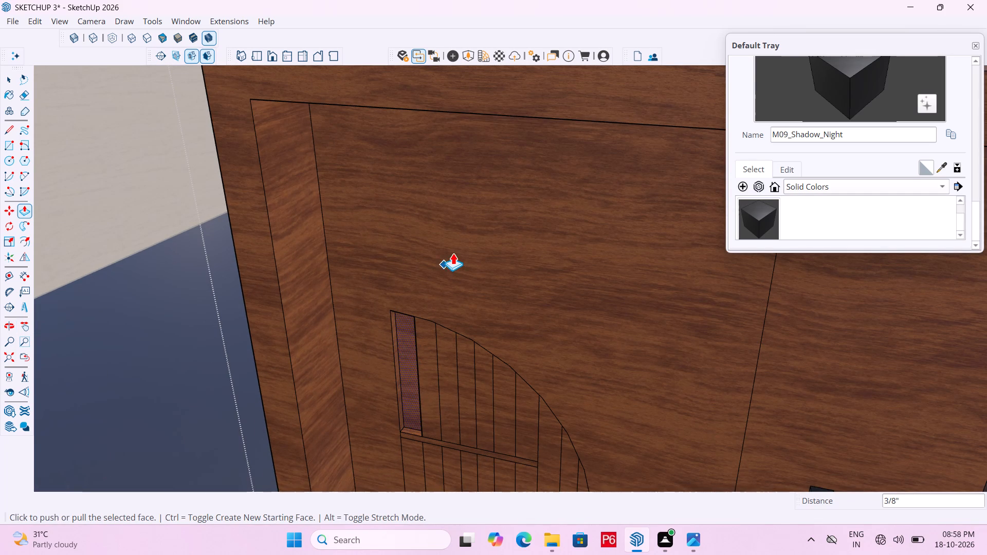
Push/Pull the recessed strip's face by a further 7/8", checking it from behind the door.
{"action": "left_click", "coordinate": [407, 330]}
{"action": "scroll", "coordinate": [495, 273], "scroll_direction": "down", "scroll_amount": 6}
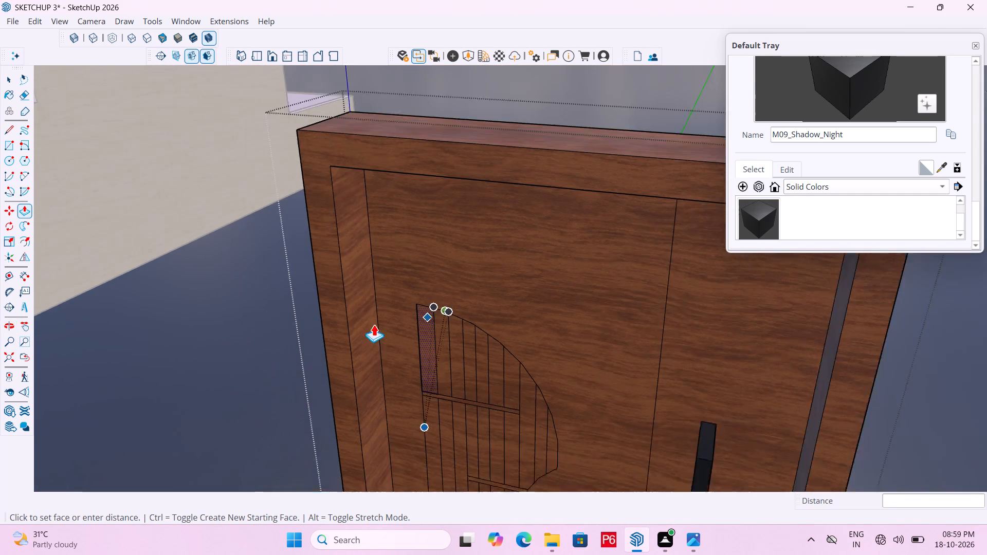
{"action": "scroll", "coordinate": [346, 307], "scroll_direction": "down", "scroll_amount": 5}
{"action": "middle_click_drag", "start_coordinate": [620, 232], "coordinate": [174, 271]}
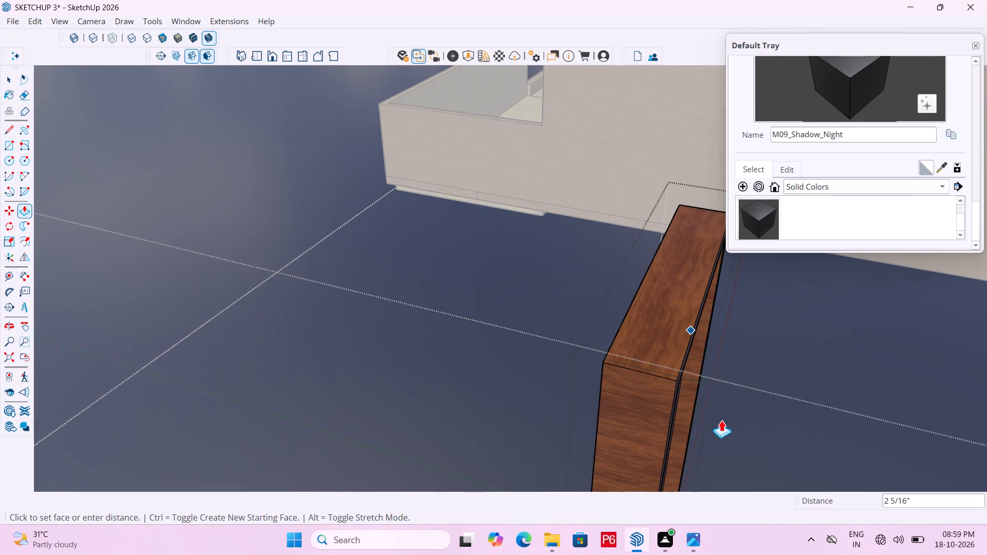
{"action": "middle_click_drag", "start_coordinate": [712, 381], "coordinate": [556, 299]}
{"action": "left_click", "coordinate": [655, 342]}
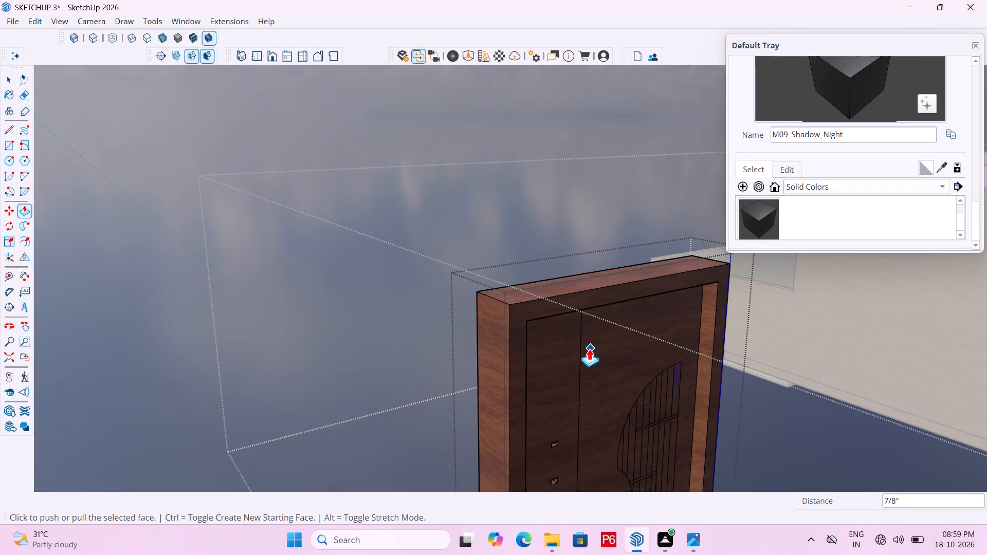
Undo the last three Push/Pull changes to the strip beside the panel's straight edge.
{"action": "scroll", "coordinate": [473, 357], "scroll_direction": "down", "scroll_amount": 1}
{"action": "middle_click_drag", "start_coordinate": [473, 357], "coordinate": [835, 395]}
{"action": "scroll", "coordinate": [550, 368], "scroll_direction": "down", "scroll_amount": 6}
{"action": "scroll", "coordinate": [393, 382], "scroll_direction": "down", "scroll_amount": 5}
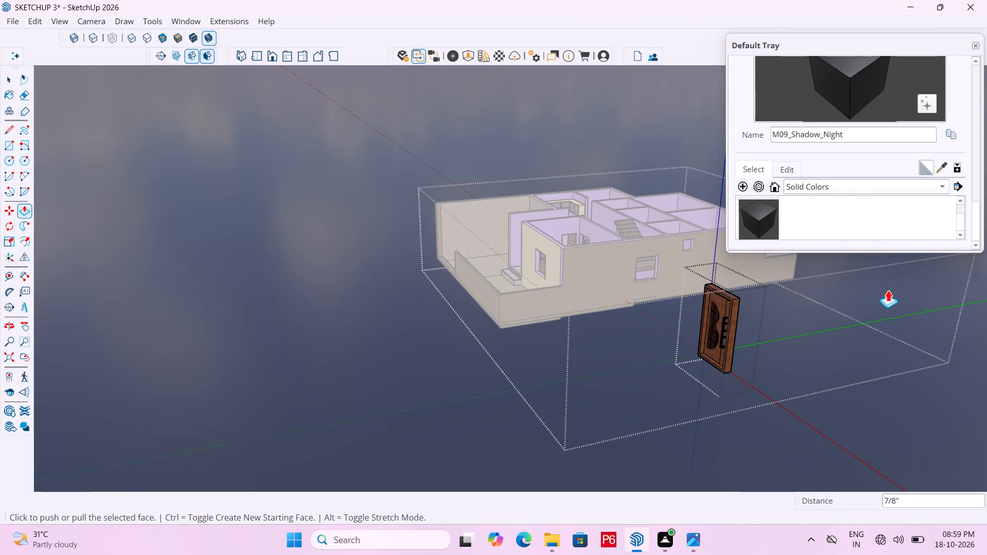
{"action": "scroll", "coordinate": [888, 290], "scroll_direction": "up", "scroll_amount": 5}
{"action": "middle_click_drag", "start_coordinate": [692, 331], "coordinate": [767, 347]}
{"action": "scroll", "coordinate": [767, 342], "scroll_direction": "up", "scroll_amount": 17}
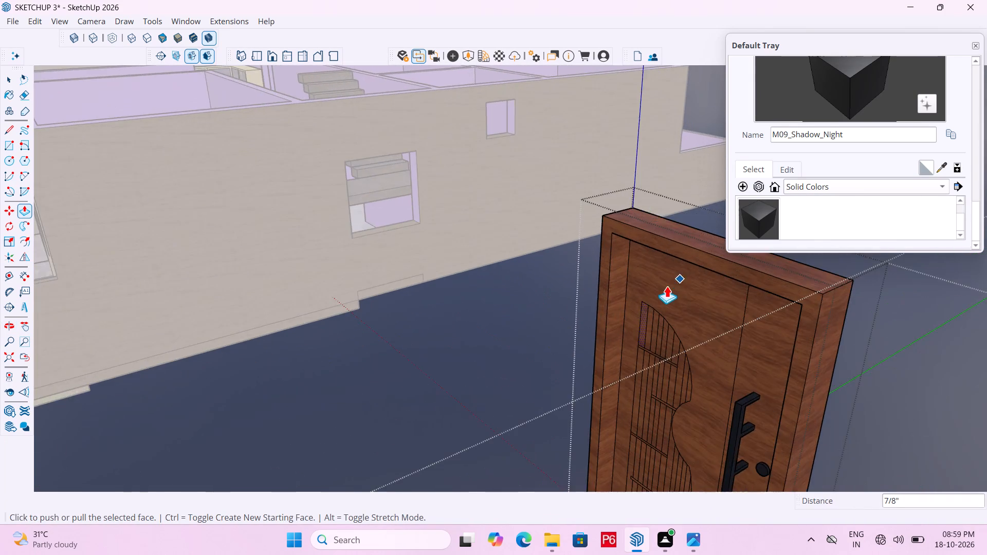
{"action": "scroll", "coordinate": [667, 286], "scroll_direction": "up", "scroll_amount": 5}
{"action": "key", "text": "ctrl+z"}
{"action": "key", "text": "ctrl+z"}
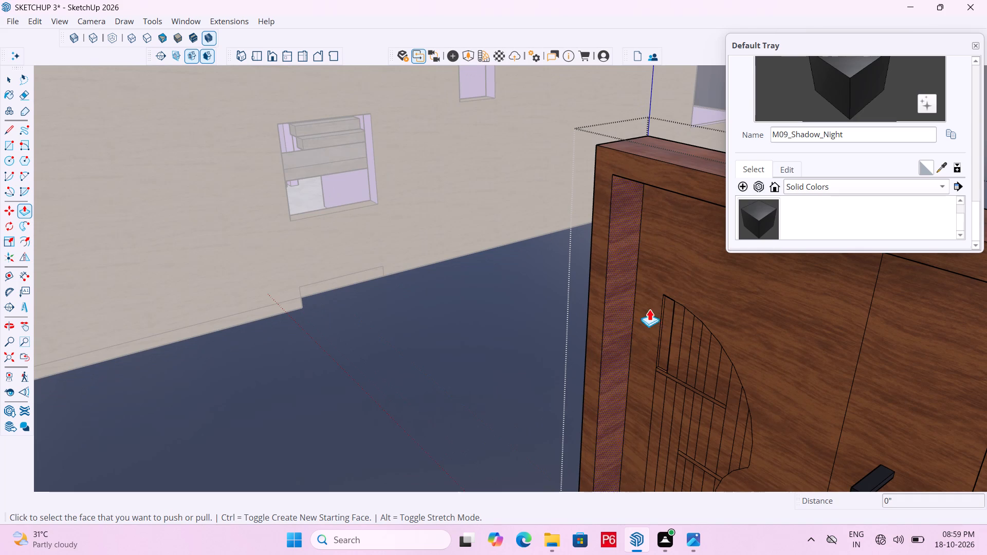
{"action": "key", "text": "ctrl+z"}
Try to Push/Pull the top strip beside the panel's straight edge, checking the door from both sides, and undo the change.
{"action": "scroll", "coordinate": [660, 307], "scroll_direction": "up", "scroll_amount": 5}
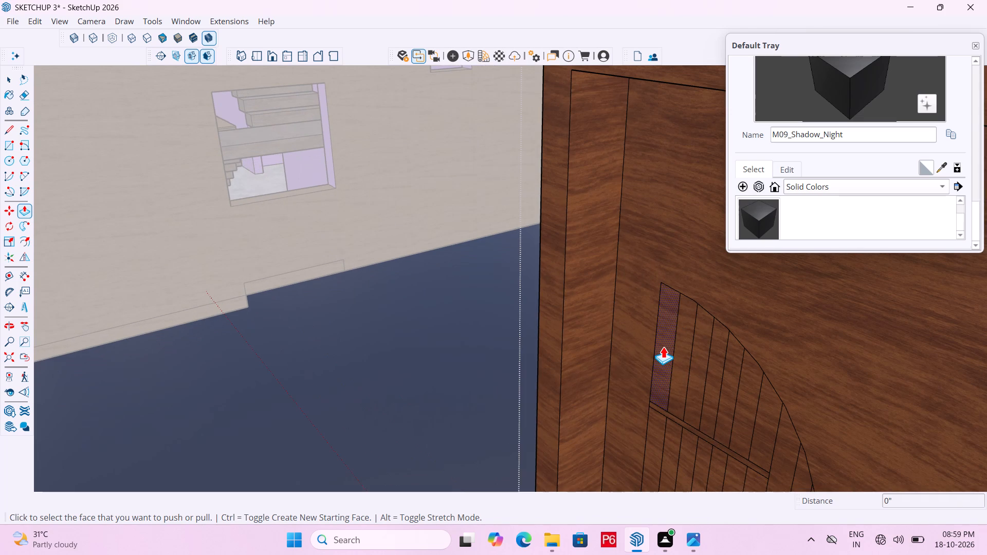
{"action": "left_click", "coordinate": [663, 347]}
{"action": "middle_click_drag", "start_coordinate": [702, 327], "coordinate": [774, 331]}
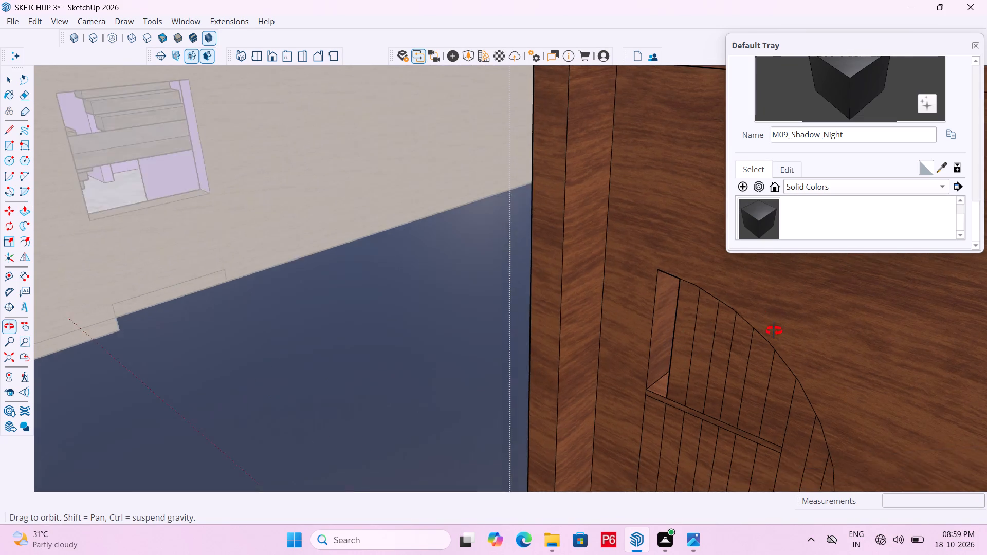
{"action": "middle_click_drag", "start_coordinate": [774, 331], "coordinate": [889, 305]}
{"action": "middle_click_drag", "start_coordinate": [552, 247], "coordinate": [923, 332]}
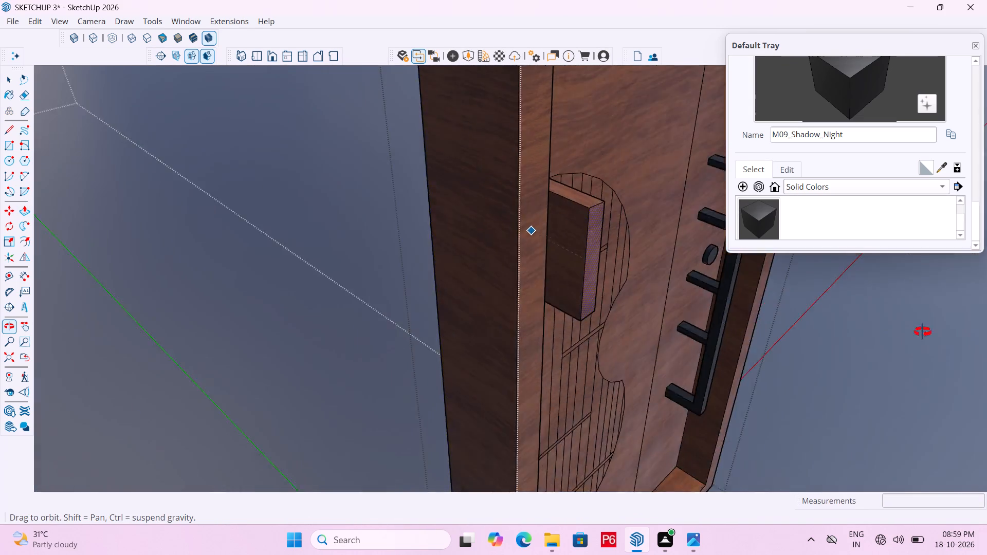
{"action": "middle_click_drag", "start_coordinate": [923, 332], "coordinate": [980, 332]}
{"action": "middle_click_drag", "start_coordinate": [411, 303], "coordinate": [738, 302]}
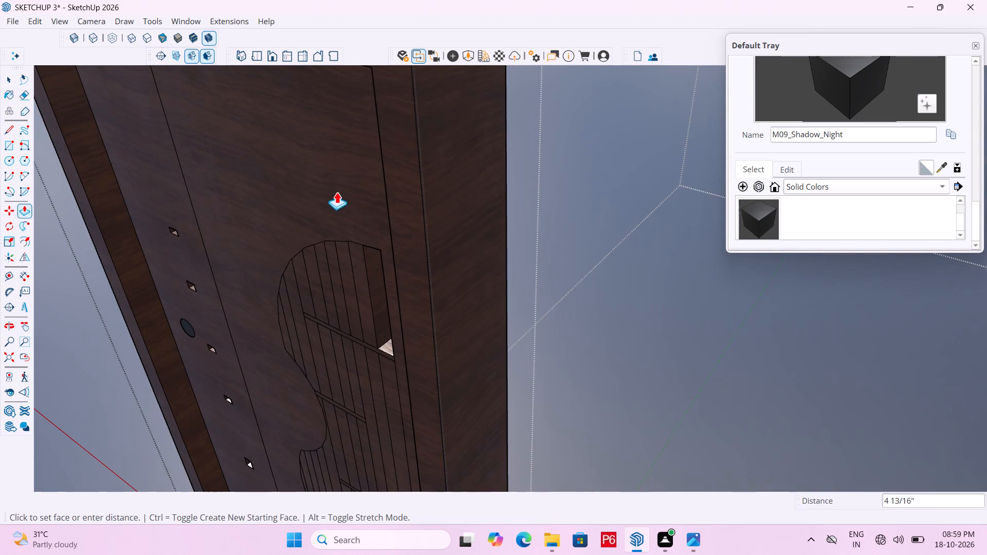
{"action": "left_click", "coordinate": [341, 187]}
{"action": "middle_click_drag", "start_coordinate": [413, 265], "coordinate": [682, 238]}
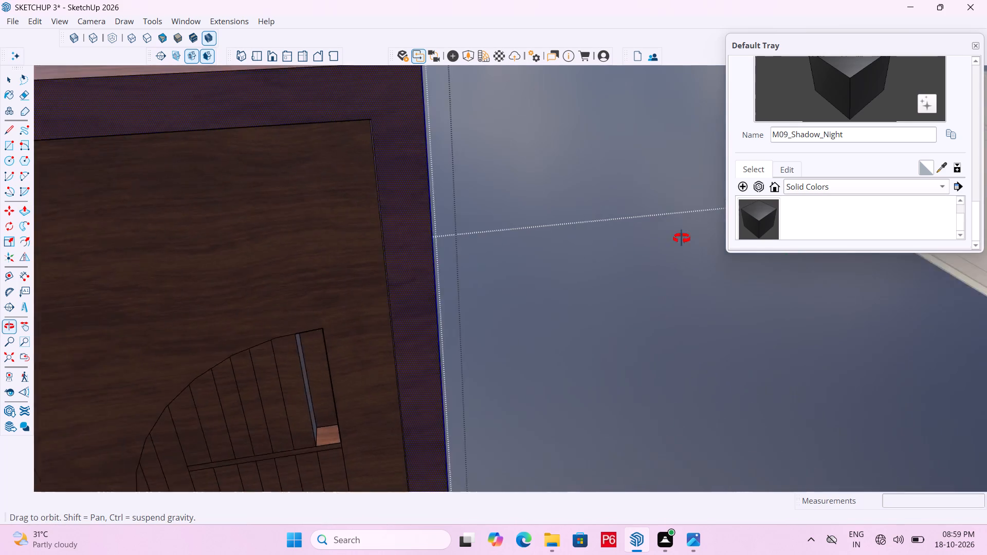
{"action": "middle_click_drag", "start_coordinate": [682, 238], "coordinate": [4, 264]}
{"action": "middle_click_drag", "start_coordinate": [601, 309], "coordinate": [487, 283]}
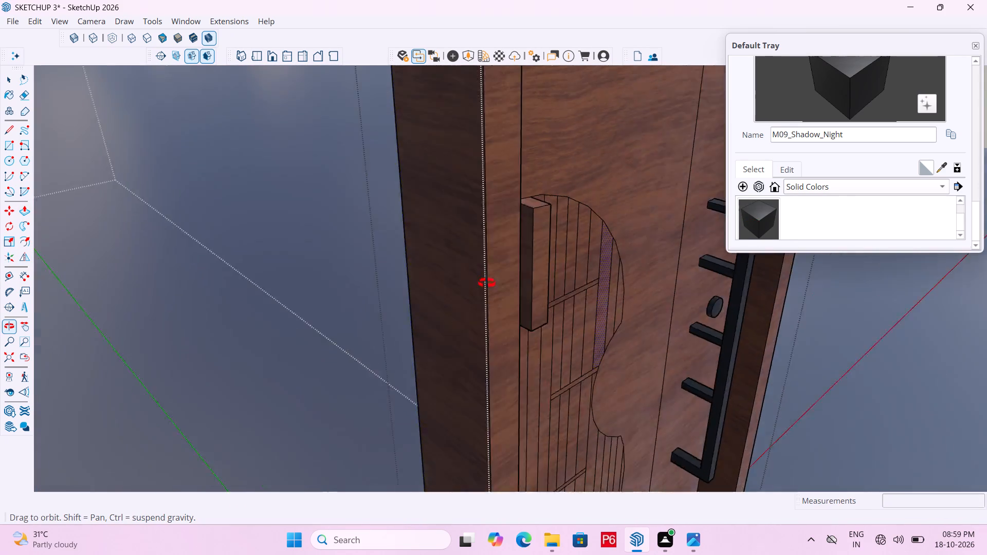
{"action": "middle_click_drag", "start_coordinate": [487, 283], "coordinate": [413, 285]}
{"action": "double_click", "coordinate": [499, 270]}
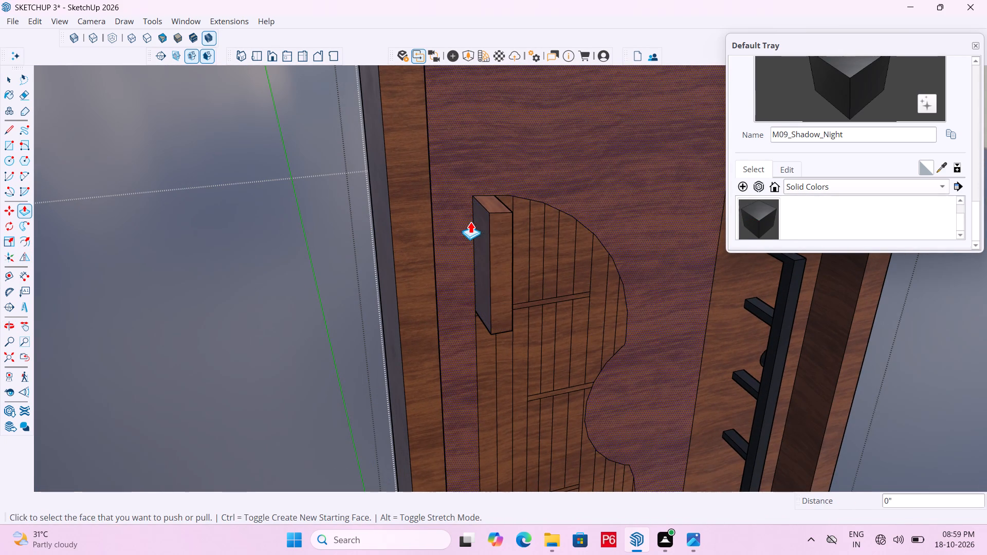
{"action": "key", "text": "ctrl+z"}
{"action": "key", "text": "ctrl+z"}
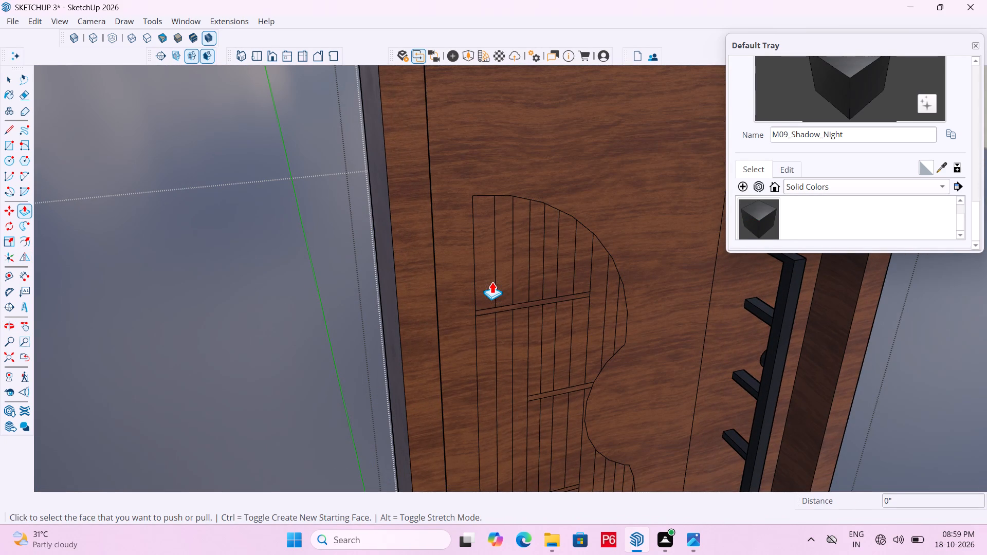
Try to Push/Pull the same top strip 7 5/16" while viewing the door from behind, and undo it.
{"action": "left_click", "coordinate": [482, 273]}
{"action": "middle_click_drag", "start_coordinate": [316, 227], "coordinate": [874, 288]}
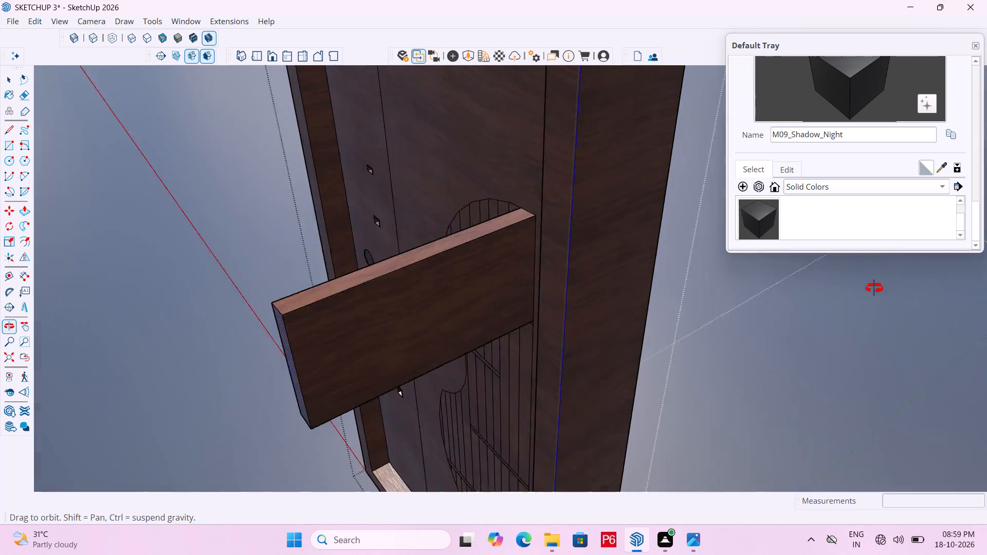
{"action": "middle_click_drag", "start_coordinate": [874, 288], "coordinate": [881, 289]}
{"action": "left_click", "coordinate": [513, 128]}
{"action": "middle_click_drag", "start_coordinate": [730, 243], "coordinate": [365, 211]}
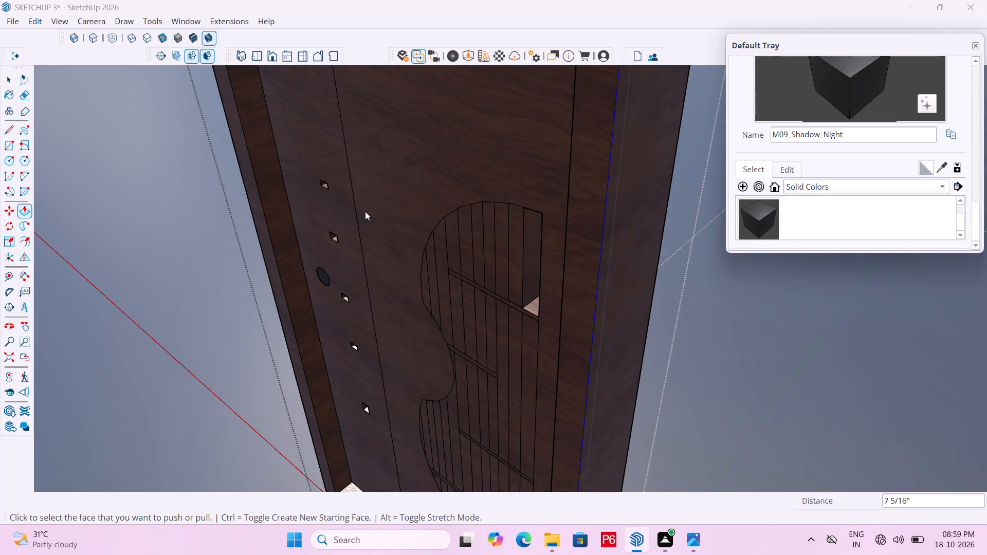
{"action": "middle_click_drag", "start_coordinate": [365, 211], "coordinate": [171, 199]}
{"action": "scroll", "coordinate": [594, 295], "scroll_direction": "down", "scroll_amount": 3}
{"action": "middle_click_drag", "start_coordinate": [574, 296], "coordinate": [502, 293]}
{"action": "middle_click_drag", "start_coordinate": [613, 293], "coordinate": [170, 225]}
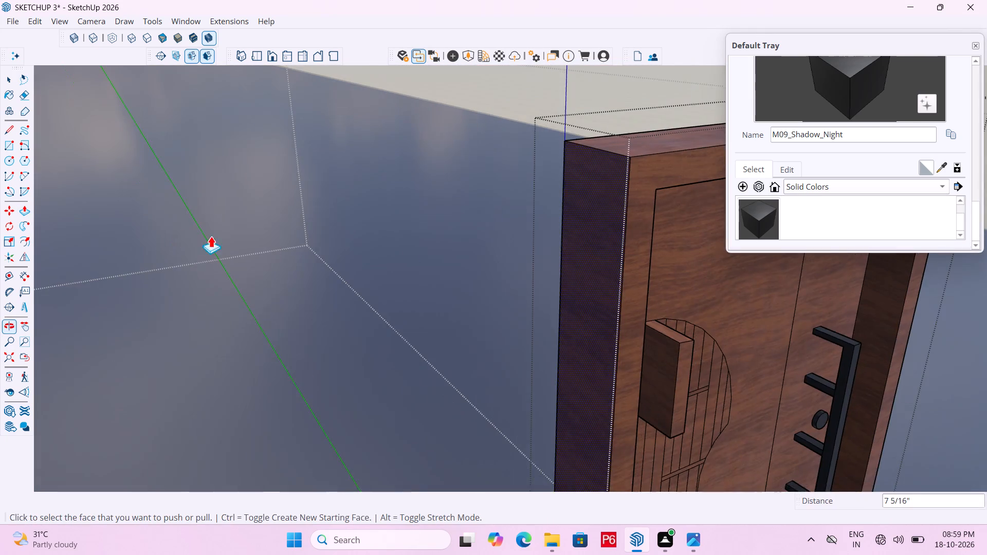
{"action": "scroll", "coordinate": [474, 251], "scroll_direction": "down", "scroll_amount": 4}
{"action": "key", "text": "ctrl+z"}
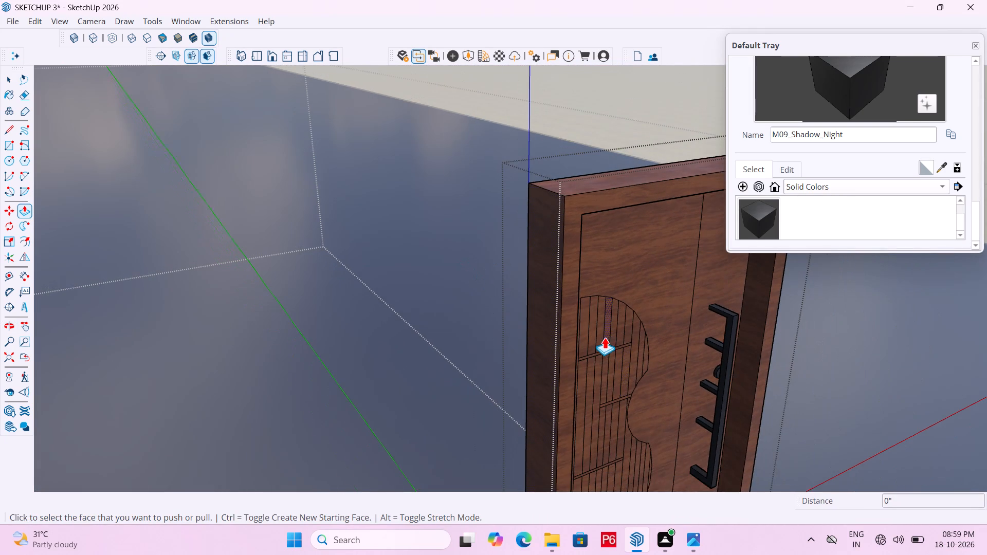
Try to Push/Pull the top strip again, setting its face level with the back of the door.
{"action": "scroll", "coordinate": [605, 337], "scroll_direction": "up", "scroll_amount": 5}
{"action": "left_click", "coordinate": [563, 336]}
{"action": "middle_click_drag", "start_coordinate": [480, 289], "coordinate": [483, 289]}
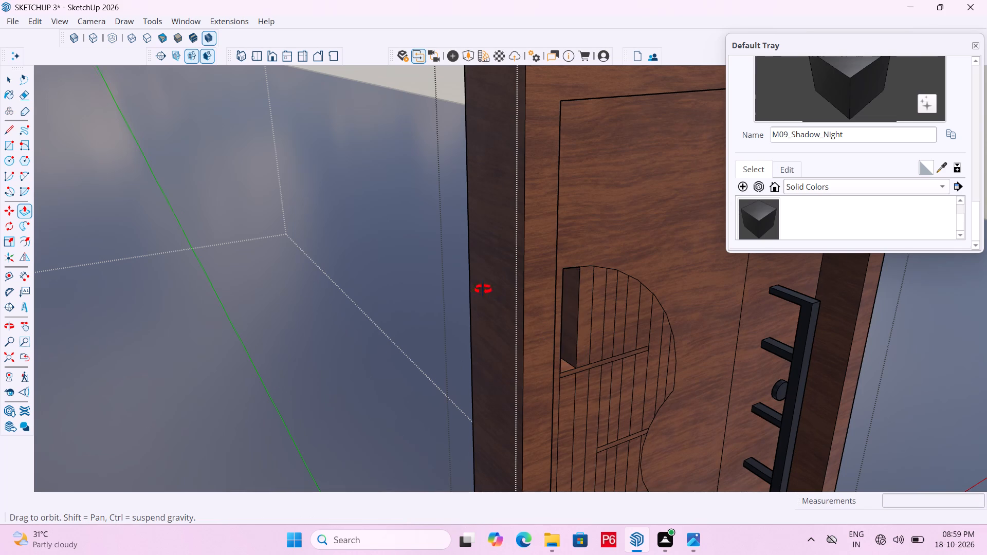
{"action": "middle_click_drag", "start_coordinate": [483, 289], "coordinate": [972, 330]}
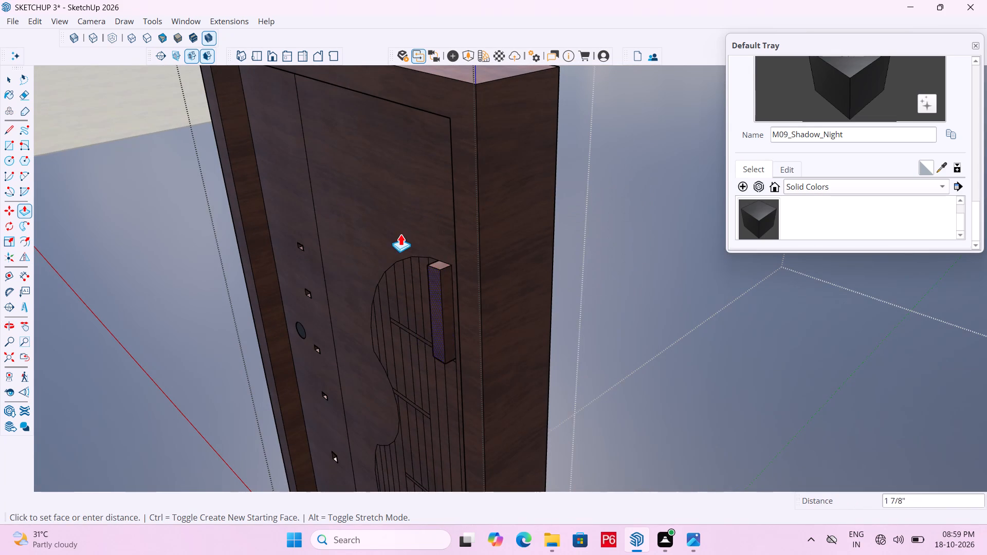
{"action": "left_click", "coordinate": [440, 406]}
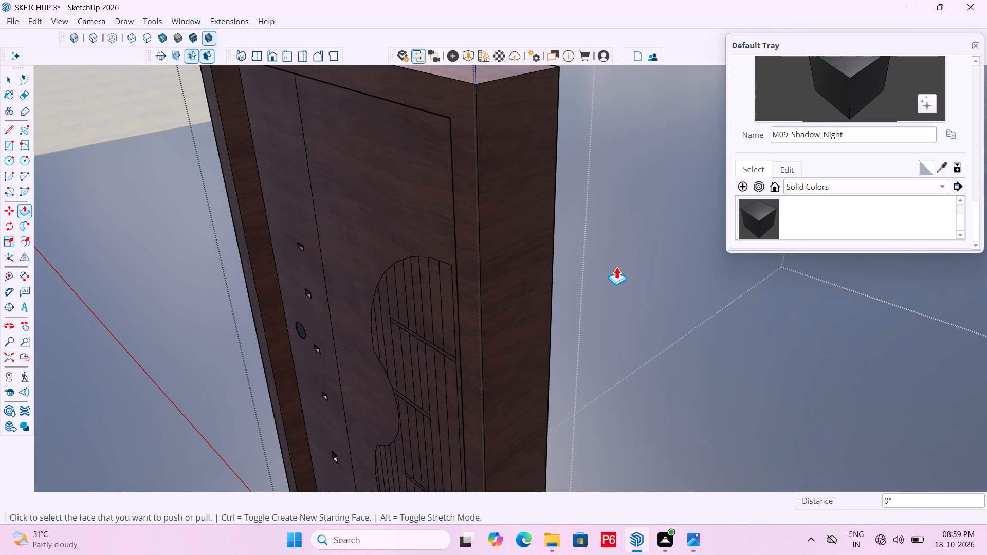
Save the model.
{"action": "middle_click_drag", "start_coordinate": [618, 269], "coordinate": [115, 231]}
{"action": "scroll", "coordinate": [212, 242], "scroll_direction": "down", "scroll_amount": 3}
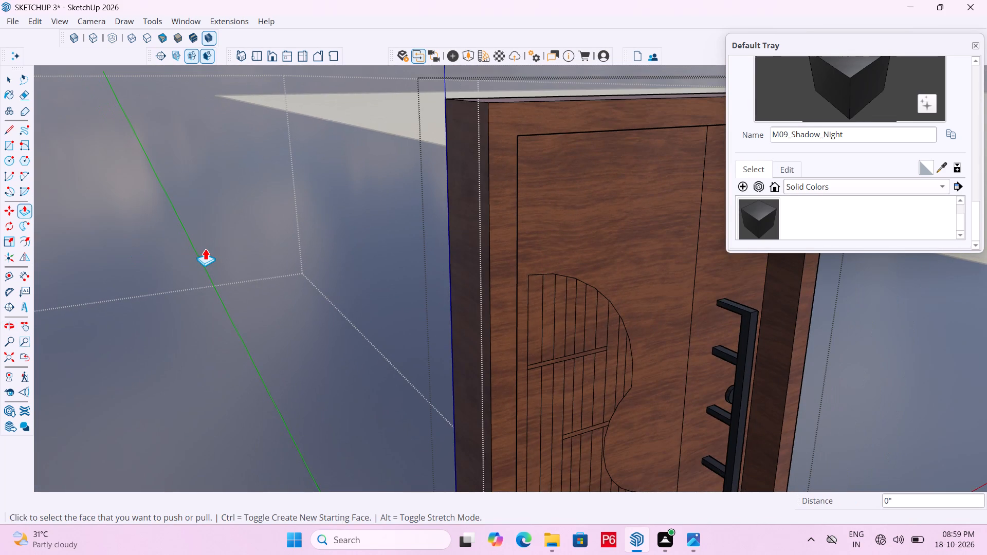
{"action": "key", "text": "ctrl+s"}
{"action": "key", "text": "ctrl+s"}
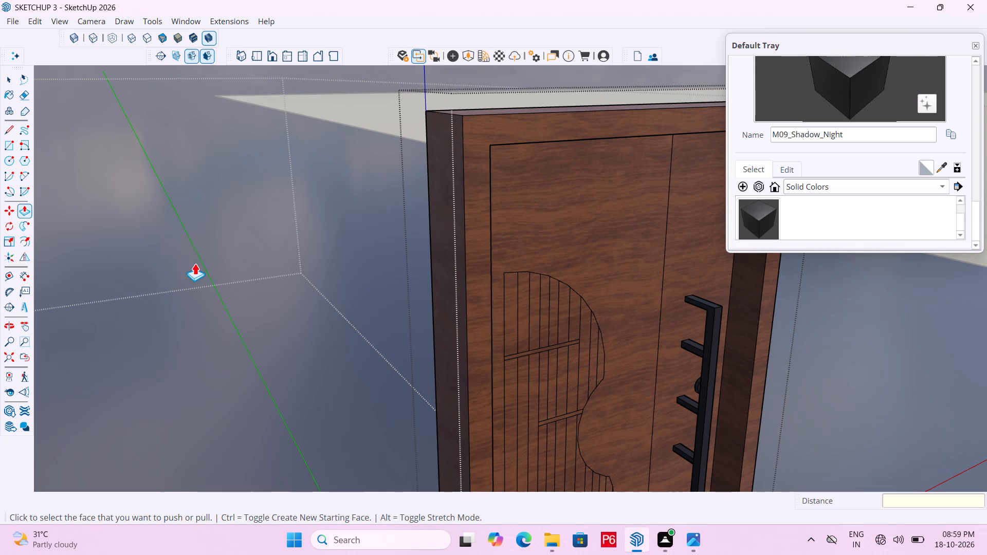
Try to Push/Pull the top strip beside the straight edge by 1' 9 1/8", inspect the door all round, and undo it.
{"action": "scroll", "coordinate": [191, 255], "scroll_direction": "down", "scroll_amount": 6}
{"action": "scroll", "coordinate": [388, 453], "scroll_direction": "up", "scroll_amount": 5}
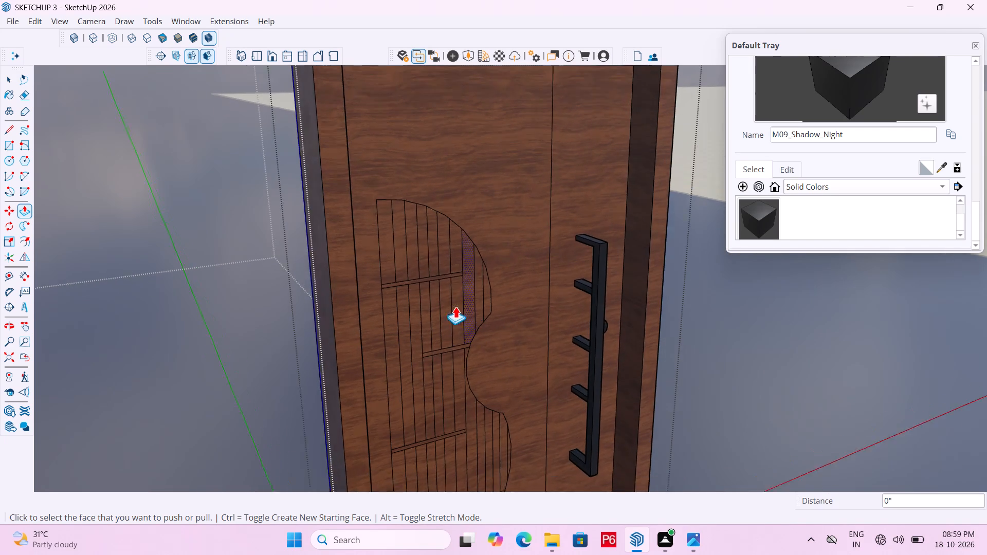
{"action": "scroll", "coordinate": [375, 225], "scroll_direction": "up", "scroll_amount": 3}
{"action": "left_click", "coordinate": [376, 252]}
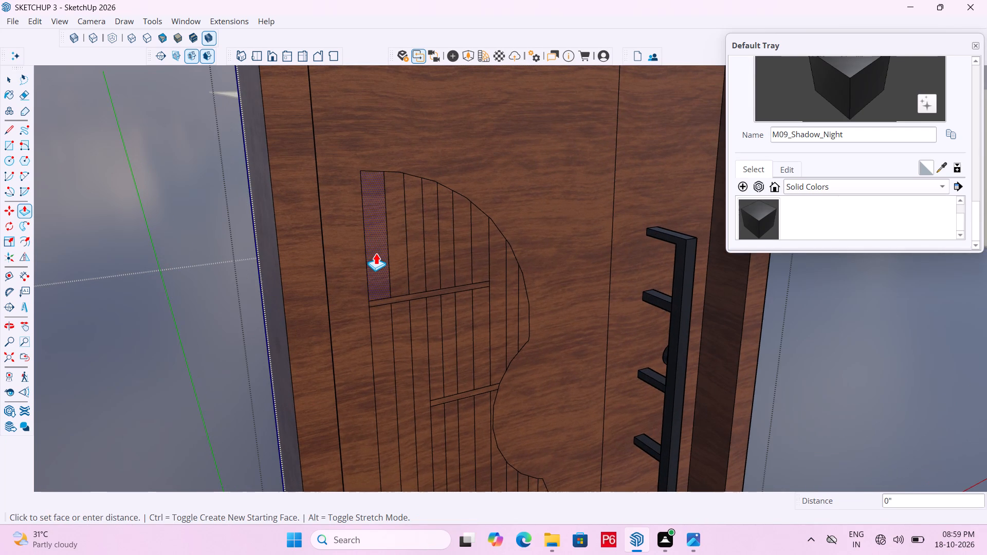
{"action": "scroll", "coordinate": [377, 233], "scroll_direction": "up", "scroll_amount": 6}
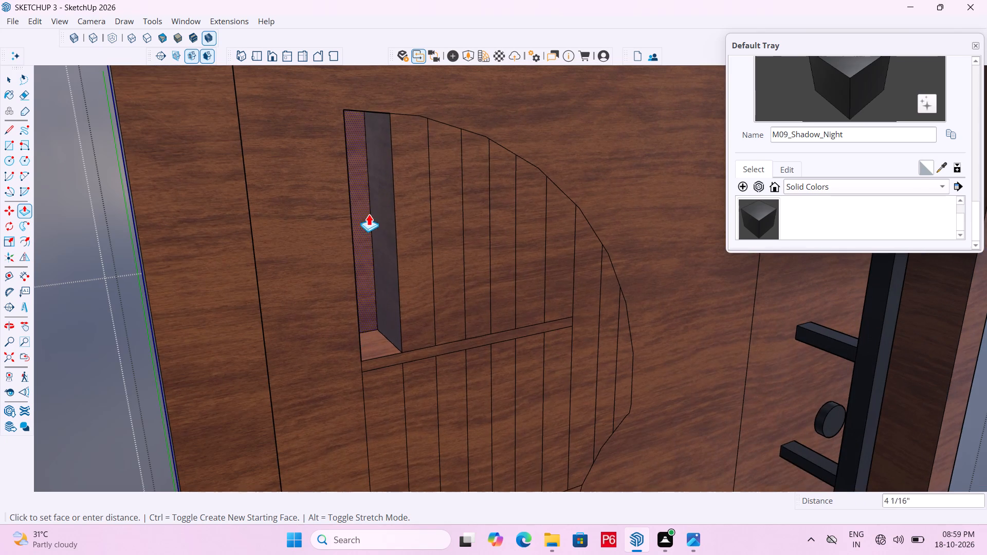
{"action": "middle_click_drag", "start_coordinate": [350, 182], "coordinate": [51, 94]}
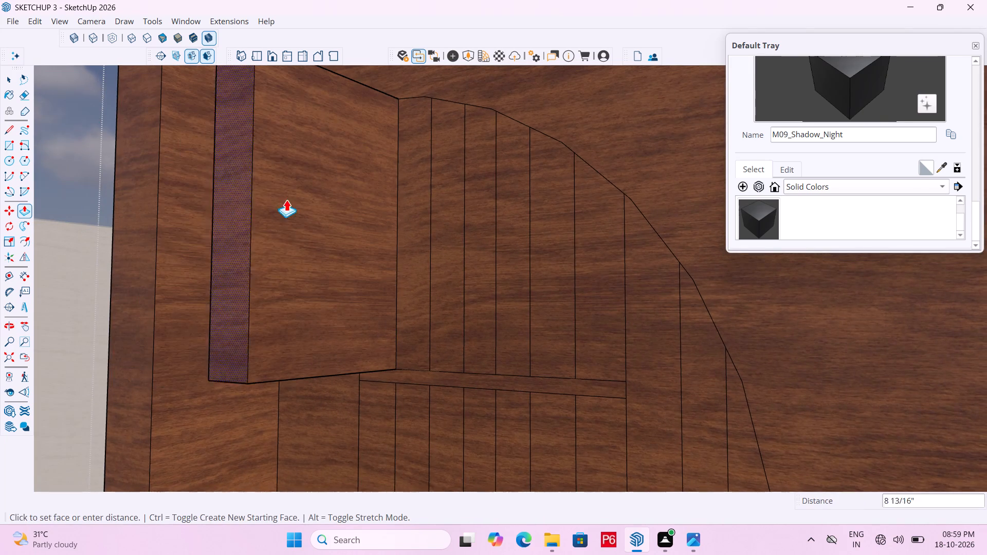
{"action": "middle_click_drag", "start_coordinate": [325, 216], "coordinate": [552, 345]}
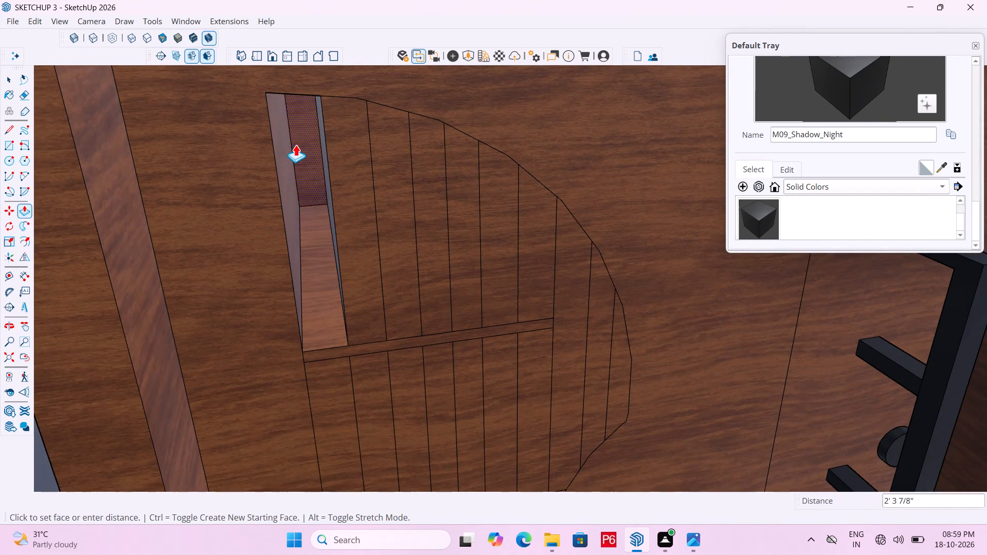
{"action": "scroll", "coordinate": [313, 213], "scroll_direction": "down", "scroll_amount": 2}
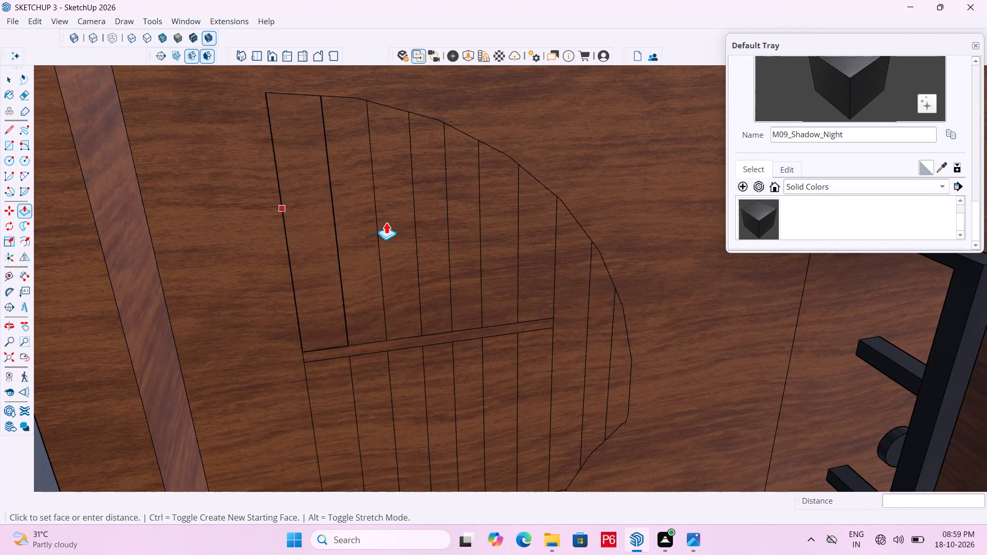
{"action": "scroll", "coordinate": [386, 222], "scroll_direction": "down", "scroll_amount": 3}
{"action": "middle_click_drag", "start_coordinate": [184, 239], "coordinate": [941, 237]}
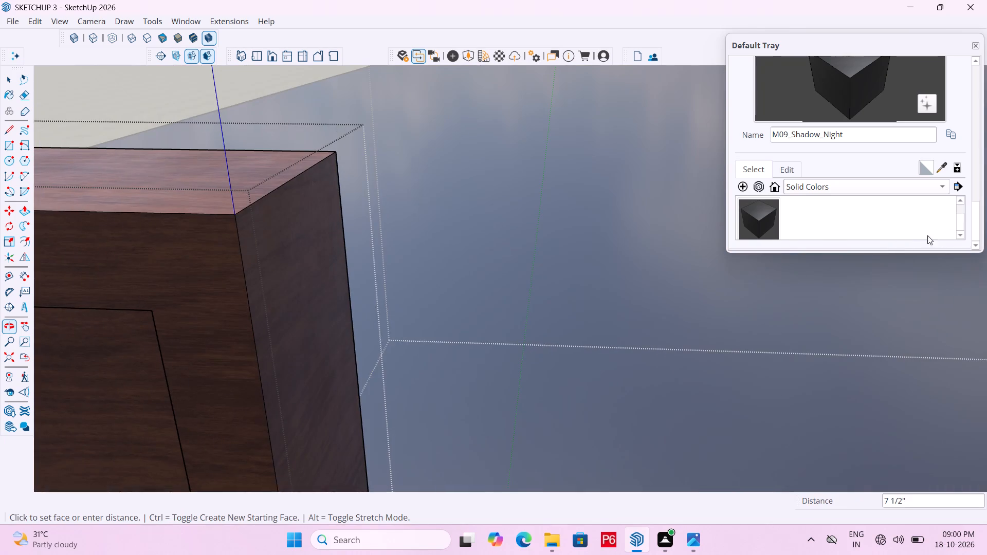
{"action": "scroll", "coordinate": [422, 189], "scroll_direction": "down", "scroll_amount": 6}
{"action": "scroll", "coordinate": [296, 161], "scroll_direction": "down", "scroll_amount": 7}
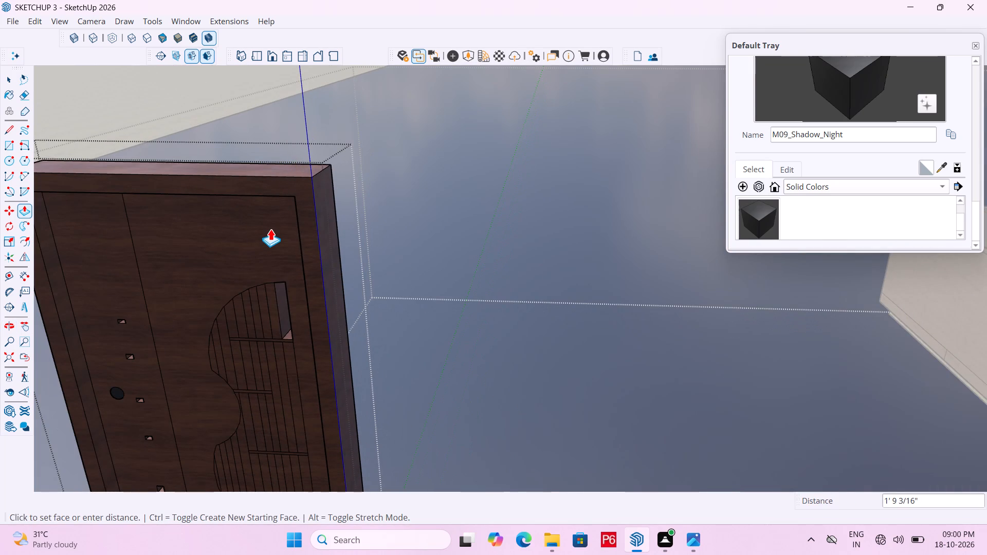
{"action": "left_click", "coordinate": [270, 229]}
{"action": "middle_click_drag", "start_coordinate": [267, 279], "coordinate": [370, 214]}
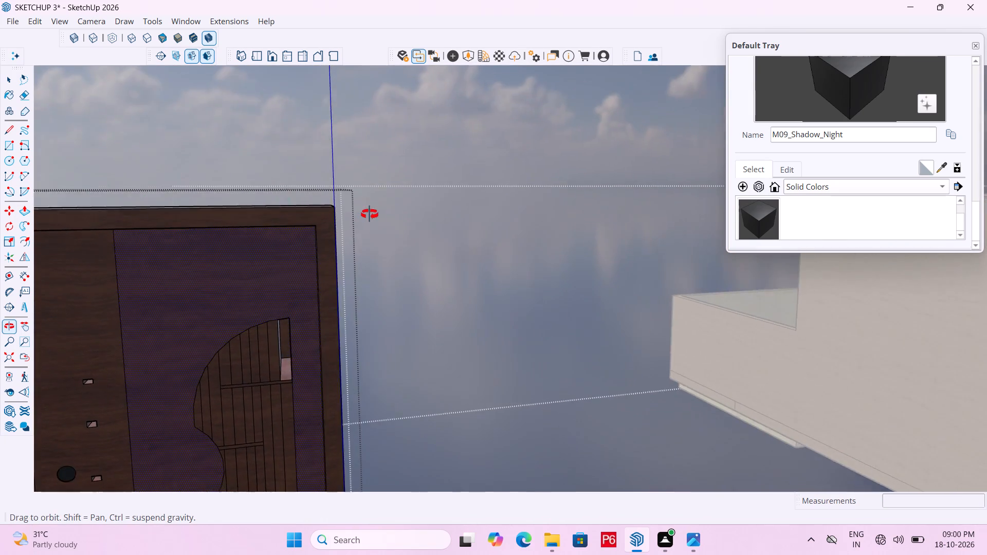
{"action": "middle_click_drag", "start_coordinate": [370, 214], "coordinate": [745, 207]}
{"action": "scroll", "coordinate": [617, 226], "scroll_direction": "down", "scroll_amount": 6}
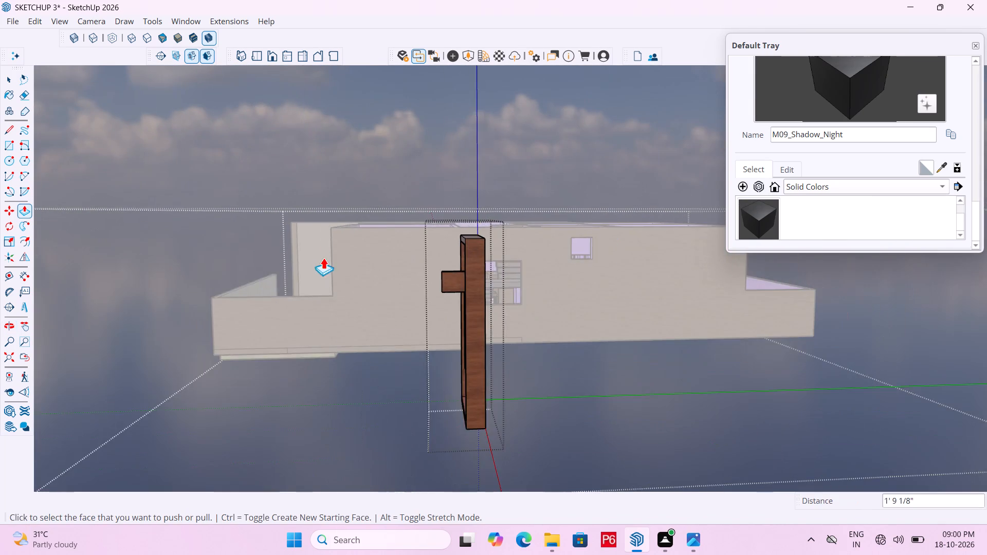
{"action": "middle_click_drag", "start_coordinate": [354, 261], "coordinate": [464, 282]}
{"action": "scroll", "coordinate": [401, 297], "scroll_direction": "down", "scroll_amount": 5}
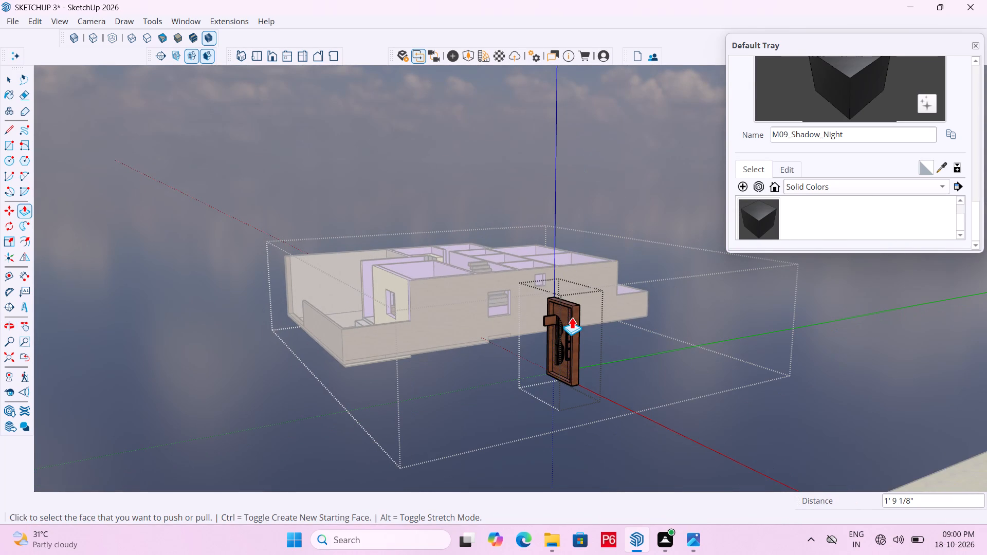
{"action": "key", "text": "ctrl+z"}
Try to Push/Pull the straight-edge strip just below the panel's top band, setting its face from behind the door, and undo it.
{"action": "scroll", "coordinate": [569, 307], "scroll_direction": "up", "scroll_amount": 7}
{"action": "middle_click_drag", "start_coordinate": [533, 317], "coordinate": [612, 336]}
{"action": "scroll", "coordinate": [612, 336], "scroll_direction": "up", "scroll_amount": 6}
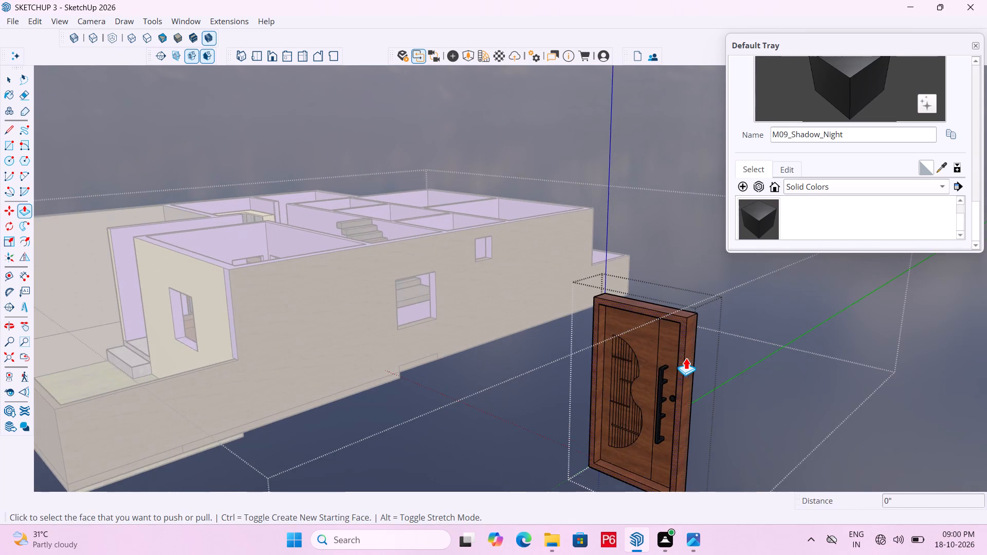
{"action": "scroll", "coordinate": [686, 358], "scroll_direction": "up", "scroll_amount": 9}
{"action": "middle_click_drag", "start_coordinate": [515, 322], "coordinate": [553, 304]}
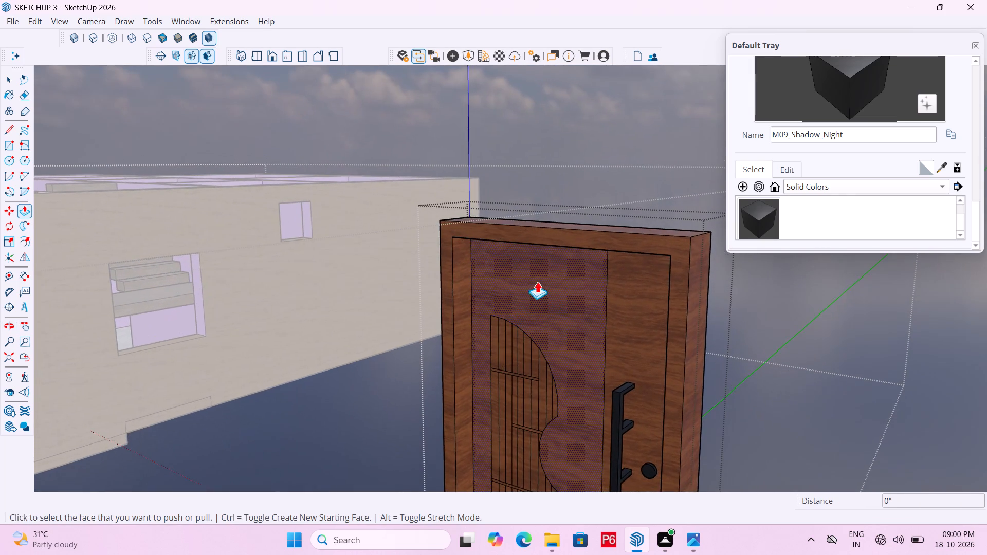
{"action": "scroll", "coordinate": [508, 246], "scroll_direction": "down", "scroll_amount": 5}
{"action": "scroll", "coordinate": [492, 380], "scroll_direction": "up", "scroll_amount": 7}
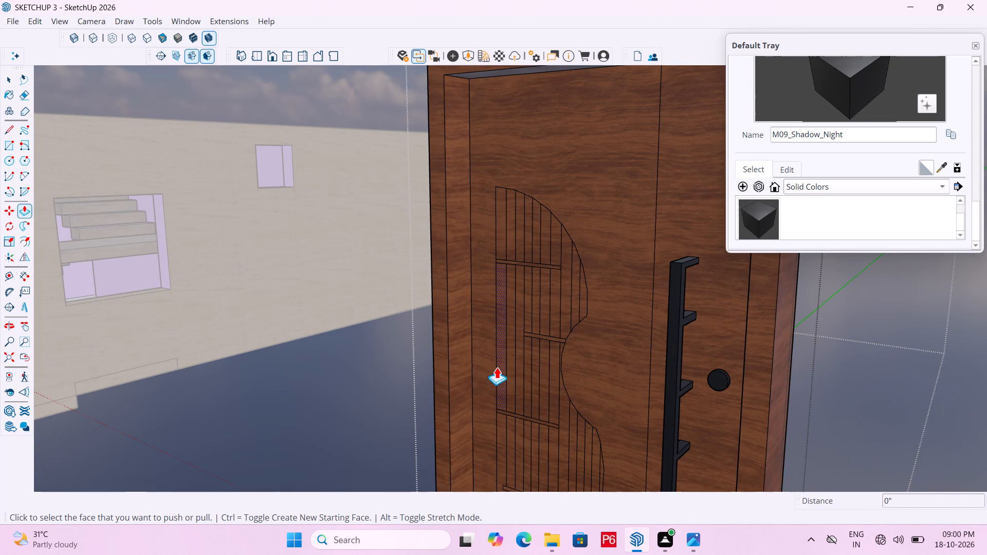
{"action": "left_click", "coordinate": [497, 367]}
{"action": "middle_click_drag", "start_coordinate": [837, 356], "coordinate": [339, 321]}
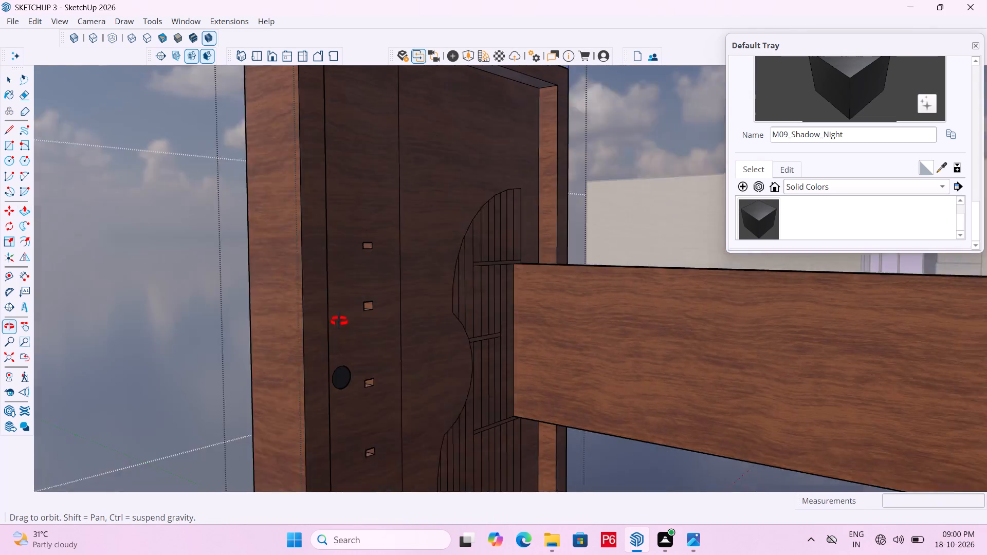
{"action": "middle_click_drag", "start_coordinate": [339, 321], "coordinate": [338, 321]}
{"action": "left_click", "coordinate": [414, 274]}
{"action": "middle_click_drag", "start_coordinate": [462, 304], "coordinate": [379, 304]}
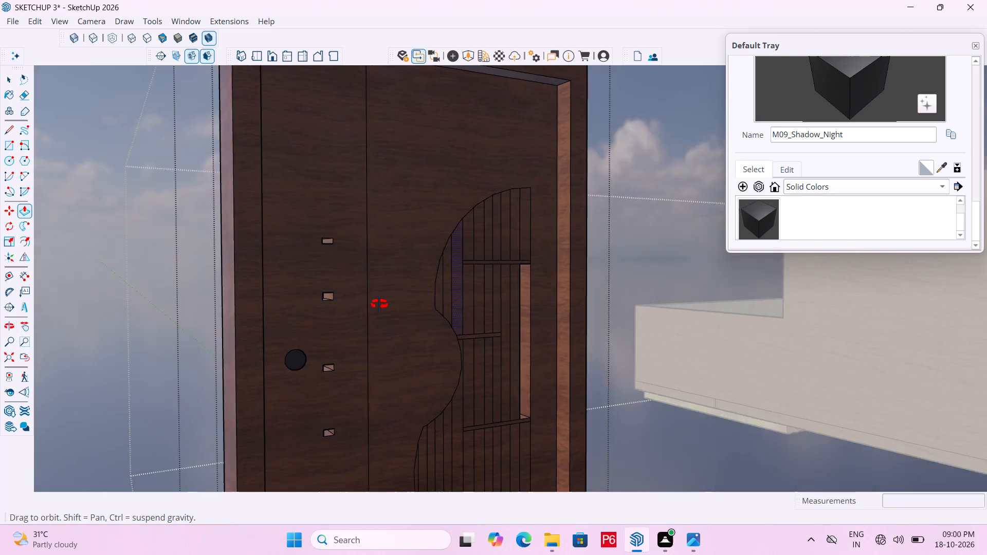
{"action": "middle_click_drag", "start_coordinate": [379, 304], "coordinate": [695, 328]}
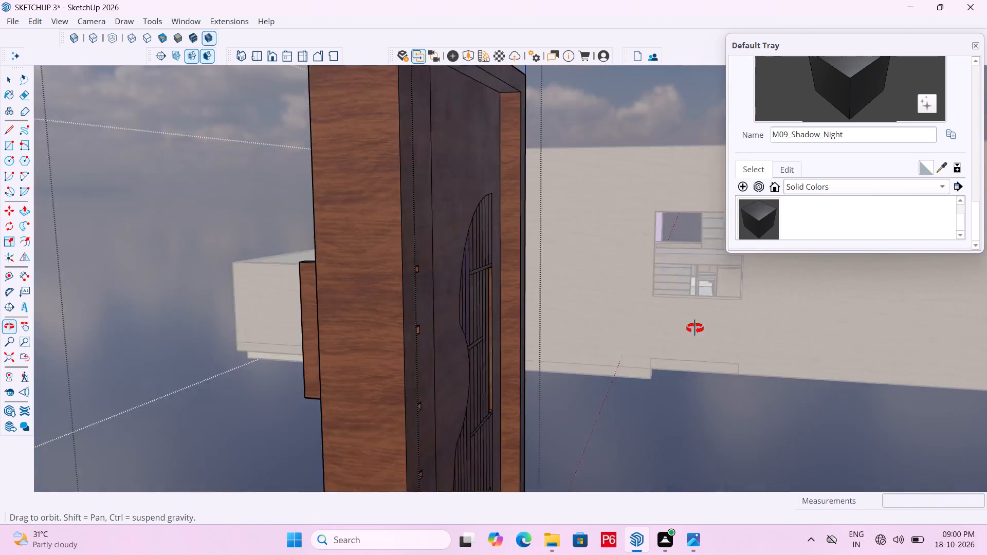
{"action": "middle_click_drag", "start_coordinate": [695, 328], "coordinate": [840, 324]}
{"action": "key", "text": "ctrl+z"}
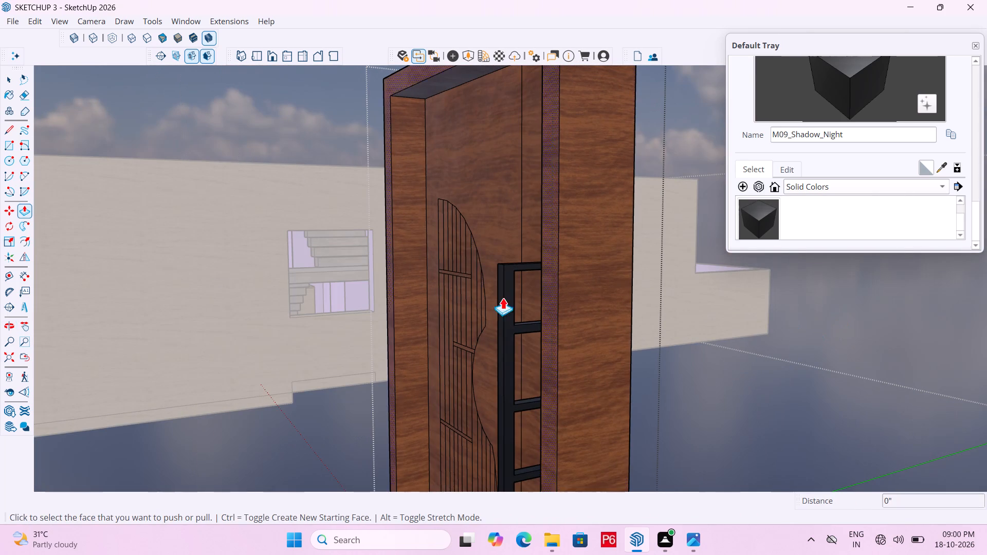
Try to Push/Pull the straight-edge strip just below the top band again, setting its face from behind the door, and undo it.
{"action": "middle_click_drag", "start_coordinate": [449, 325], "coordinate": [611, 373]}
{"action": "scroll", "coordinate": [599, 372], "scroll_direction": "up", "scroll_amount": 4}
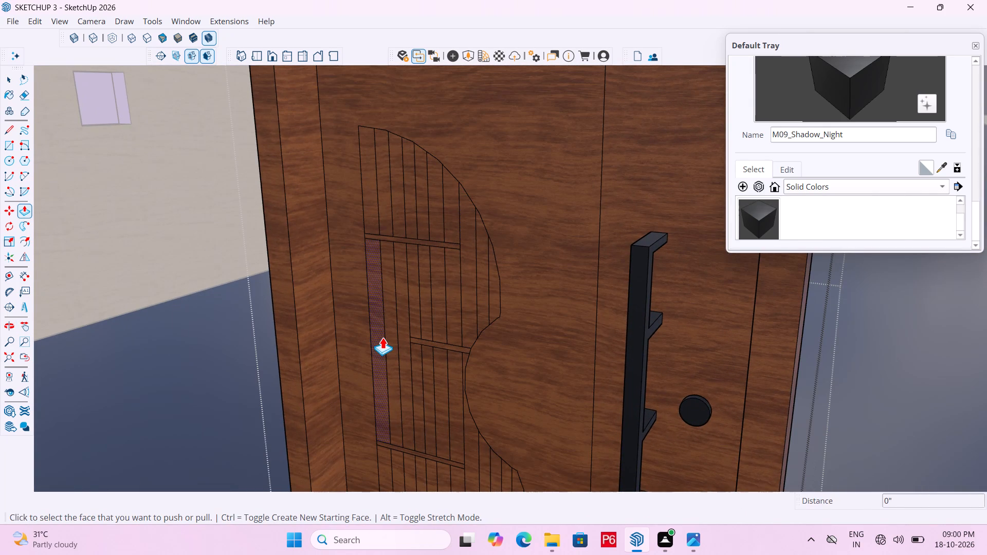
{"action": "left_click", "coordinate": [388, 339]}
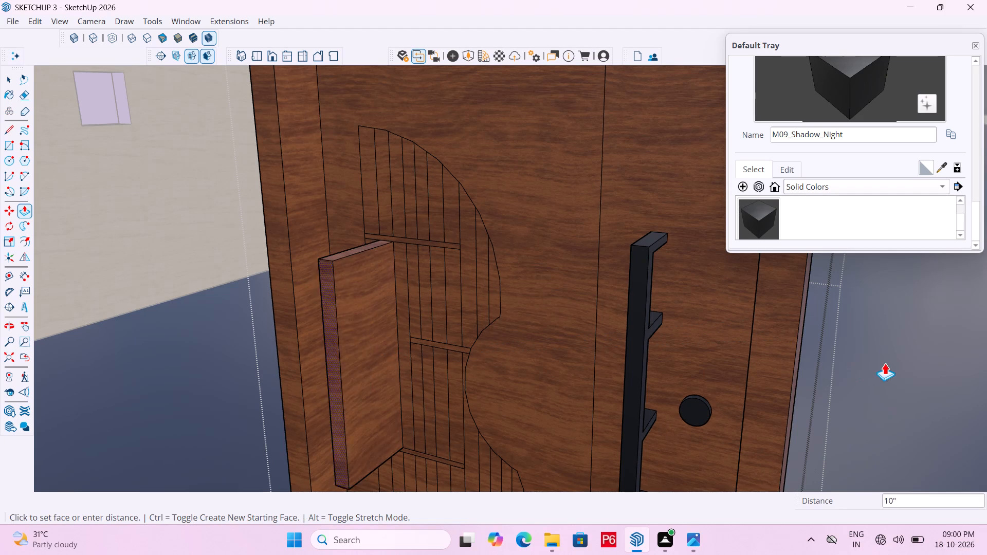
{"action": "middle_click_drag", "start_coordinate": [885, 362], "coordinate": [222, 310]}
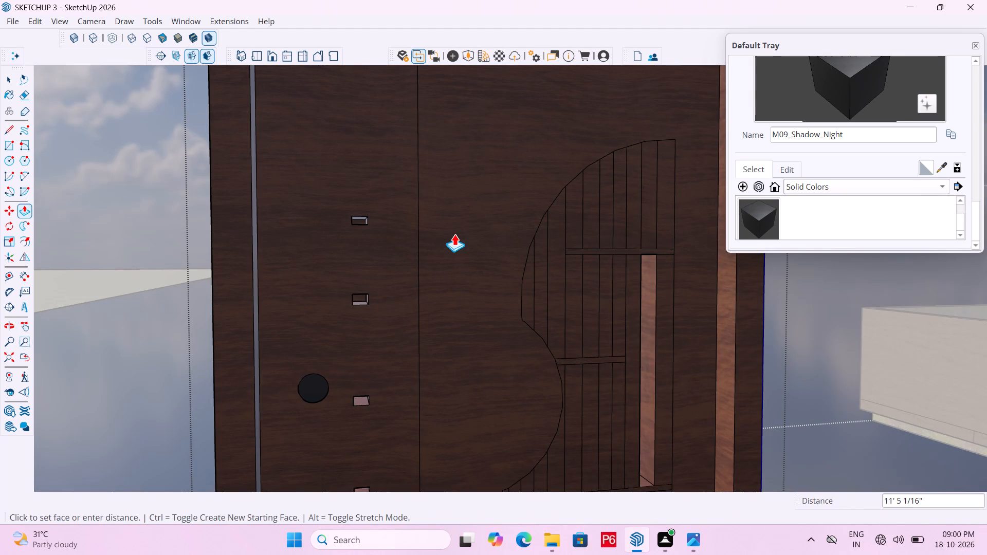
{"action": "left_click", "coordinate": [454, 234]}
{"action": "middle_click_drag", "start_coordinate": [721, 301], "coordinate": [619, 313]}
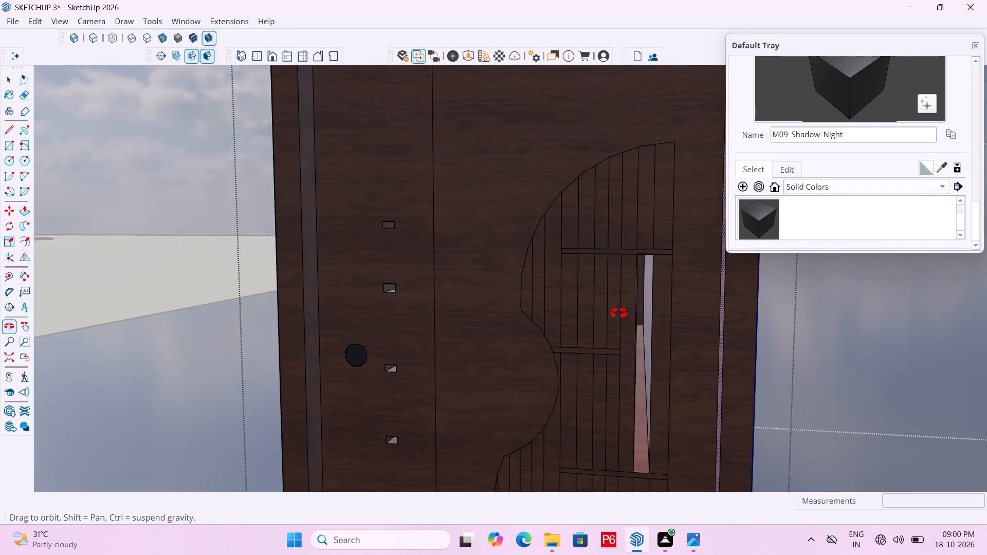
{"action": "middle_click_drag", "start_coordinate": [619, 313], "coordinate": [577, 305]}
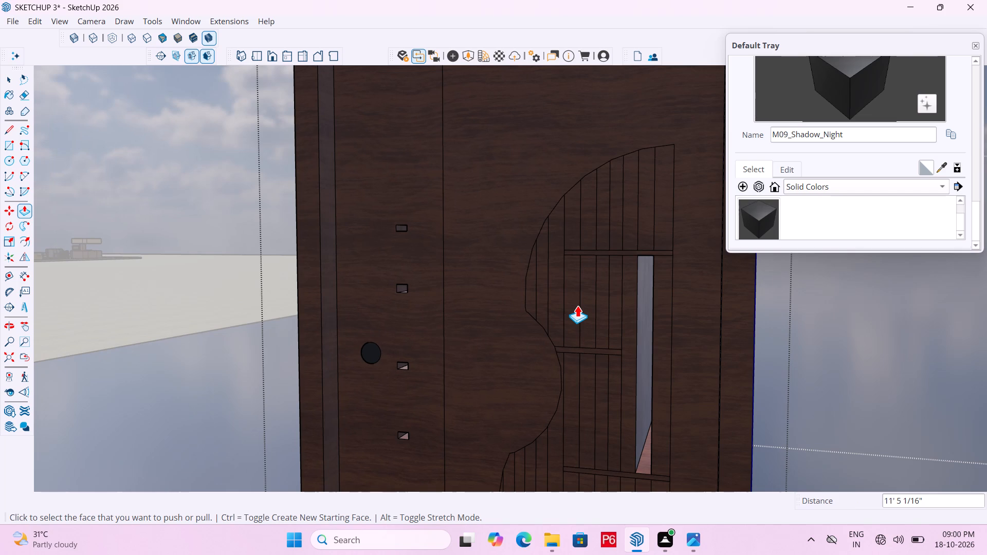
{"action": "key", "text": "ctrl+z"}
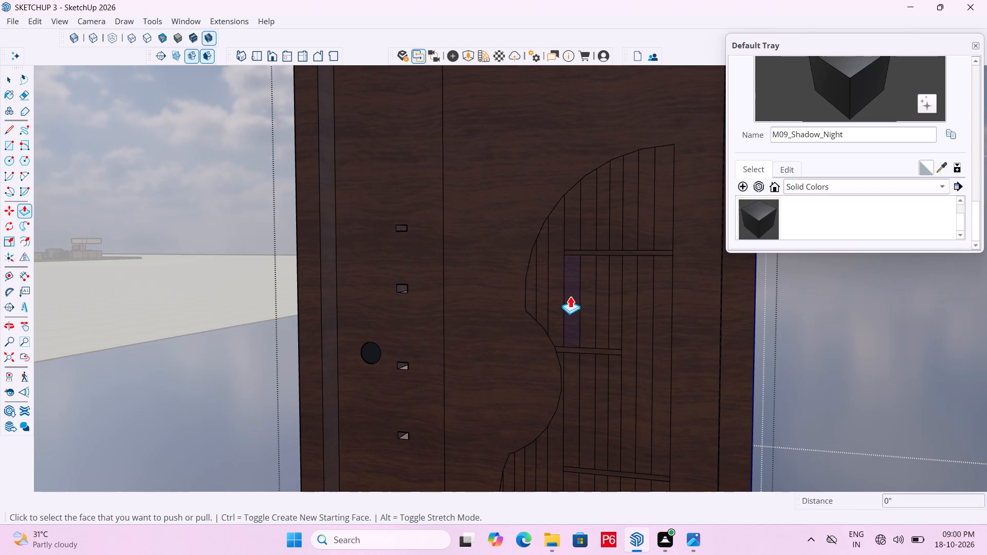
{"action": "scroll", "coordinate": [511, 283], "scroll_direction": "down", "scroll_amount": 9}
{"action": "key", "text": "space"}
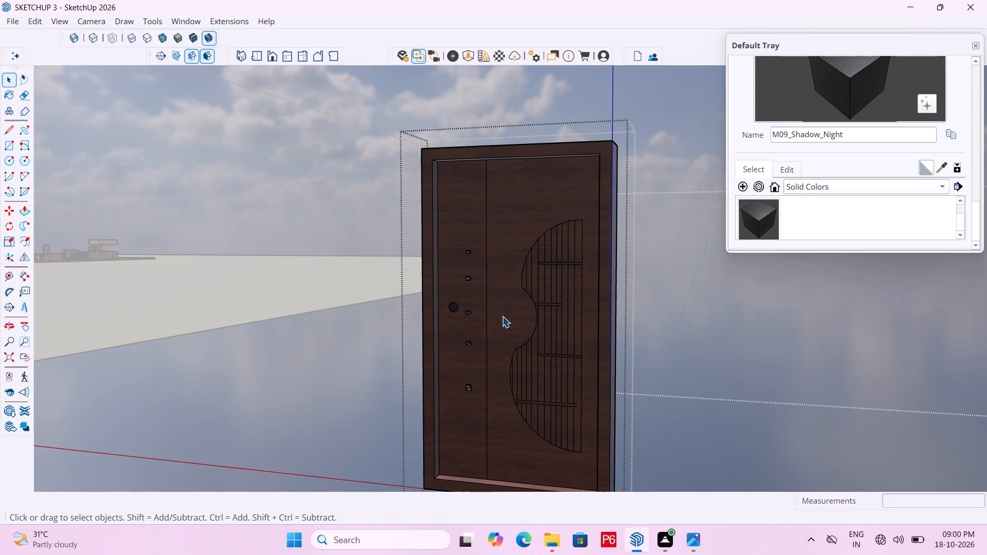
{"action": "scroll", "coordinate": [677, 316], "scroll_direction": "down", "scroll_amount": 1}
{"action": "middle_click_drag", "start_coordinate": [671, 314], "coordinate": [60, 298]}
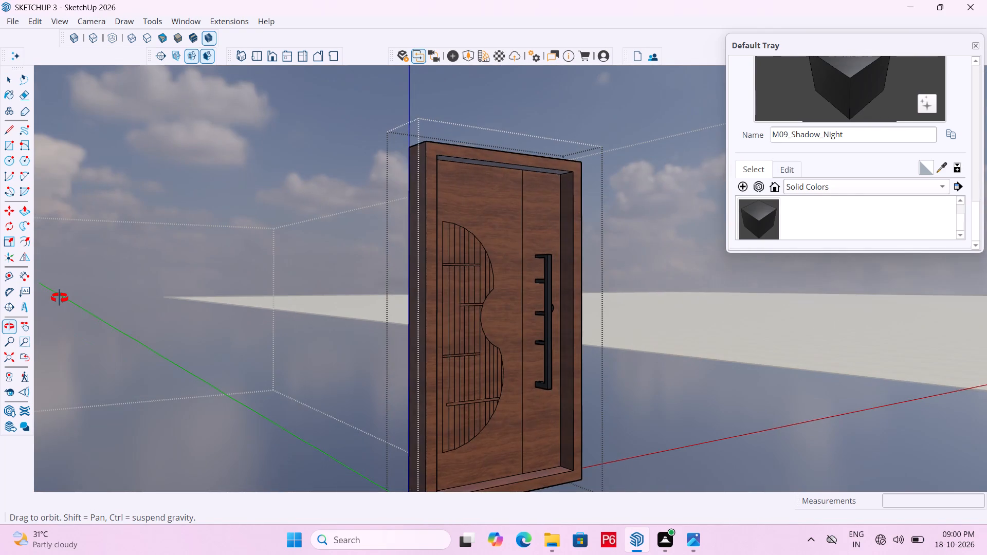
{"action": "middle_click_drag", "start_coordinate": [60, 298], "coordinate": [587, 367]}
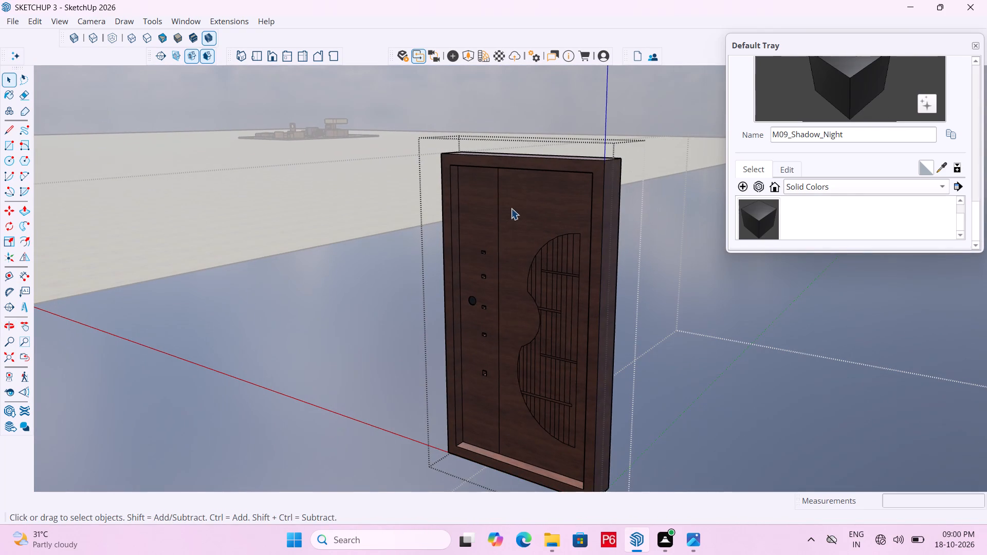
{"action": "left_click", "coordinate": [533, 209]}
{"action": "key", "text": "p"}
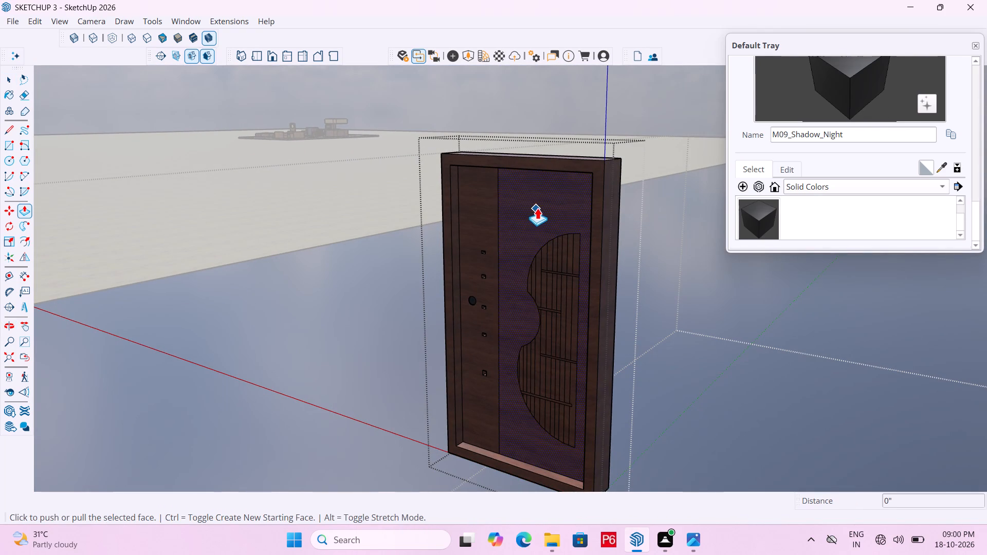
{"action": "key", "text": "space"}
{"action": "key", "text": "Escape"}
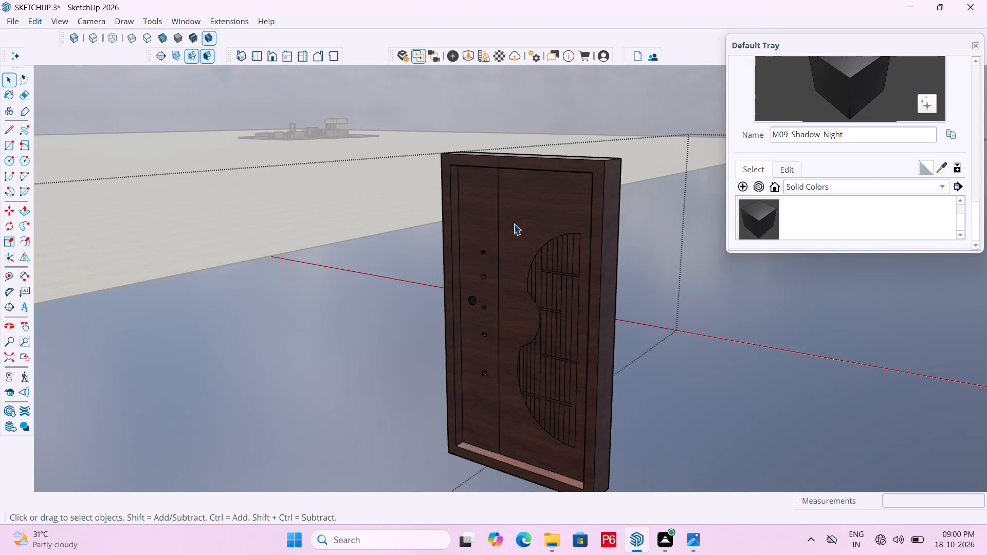
Reopen the door for editing and Push/Pull the back face of the wide panel around the curved pattern outward 1 7/16".
{"action": "scroll", "coordinate": [537, 287], "scroll_direction": "up", "scroll_amount": 6}
{"action": "left_click", "coordinate": [479, 323]}
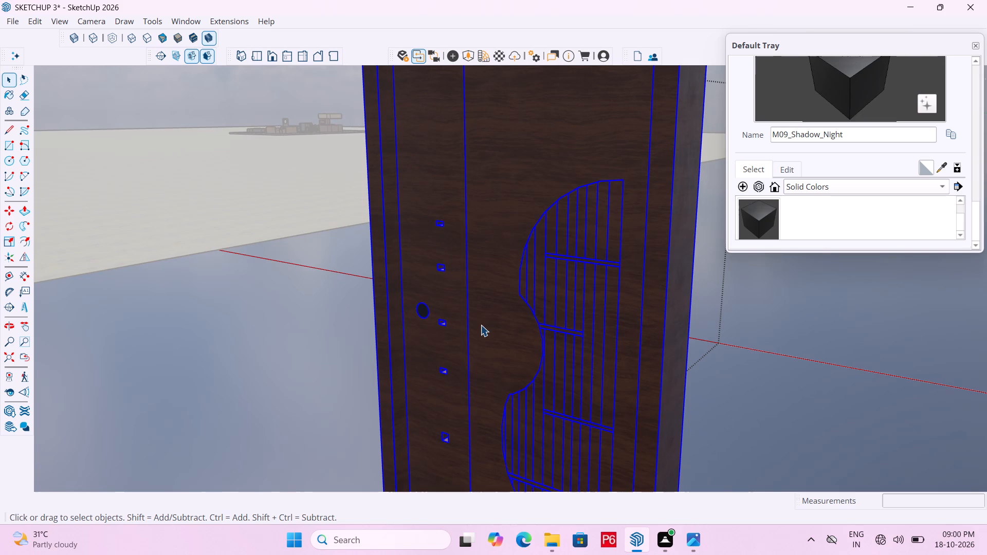
{"action": "double_click", "coordinate": [484, 321]}
{"action": "left_click", "coordinate": [489, 309]}
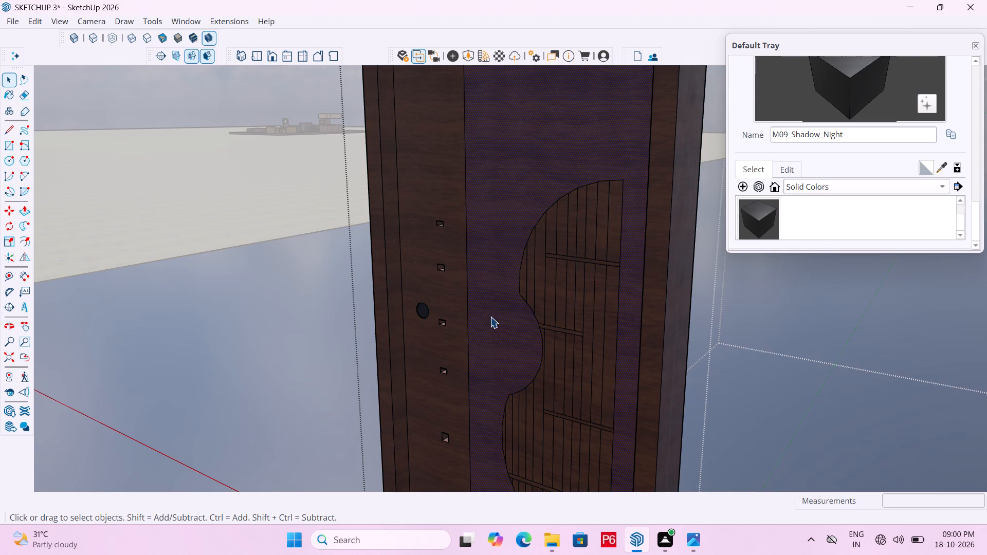
{"action": "key", "text": "p"}
{"action": "left_click", "coordinate": [490, 317]}
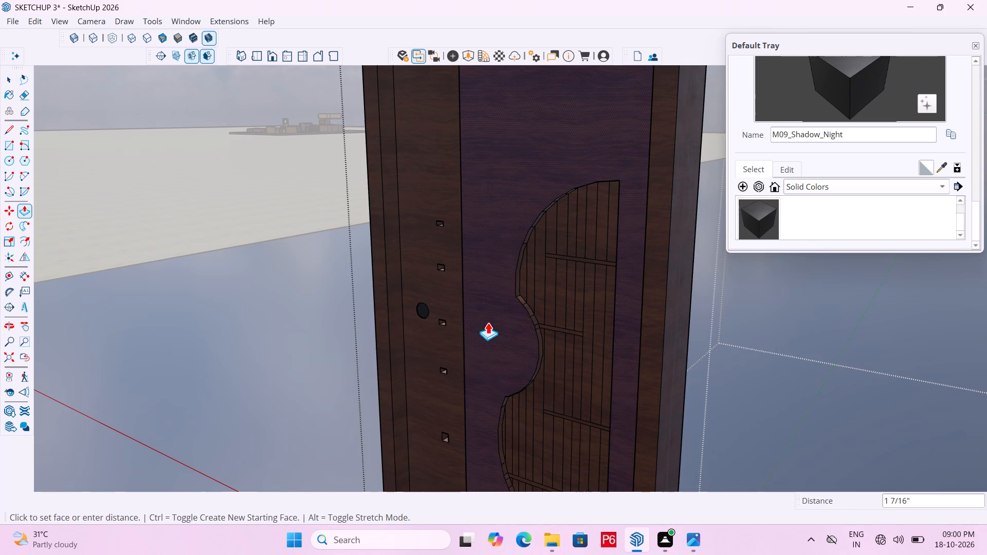
{"action": "left_click", "coordinate": [488, 322]}
{"action": "key", "text": "space"}
Push/Pull the back face of the handle-side panel outward by the same 1 7/16".
{"action": "left_click", "coordinate": [448, 291]}
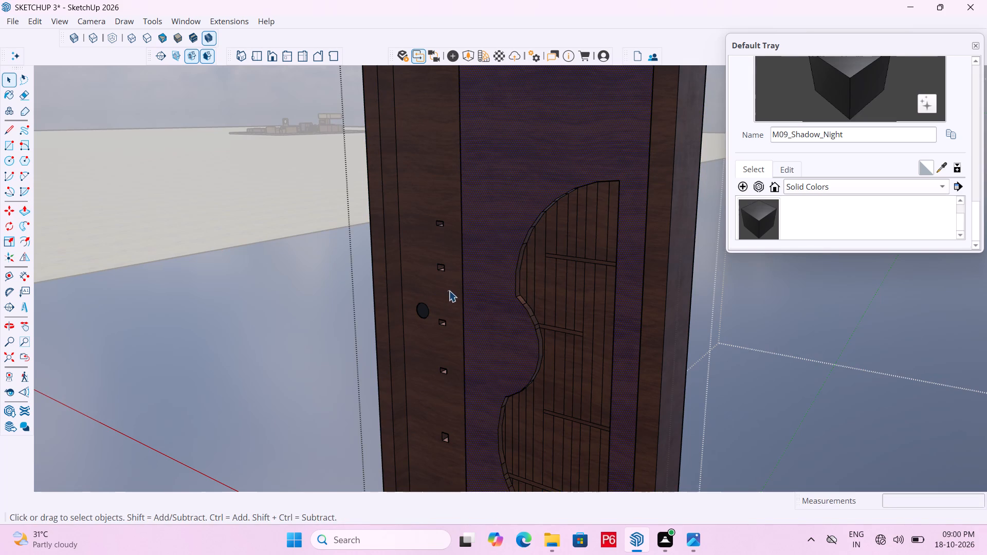
{"action": "key", "text": "p"}
{"action": "double_click", "coordinate": [448, 288]}
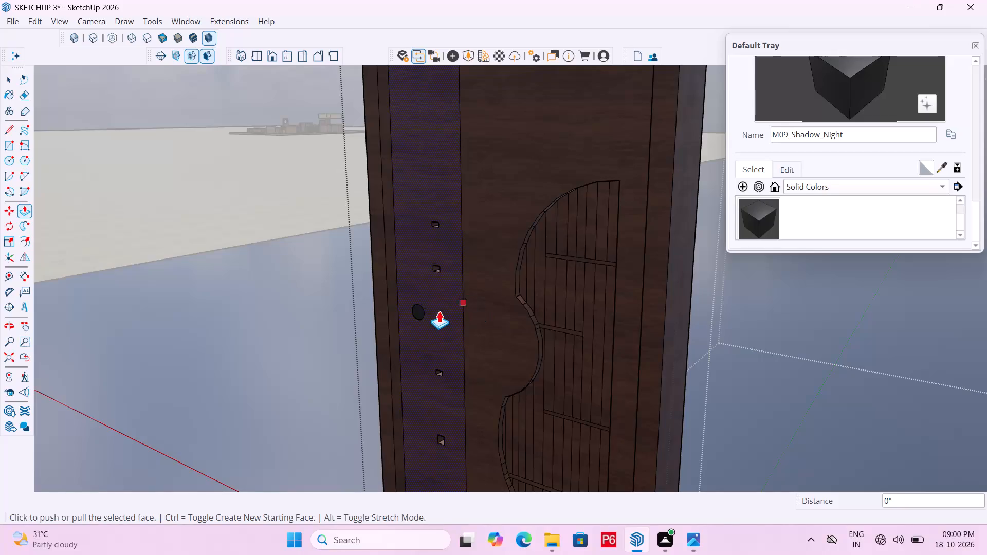
{"action": "scroll", "coordinate": [391, 319], "scroll_direction": "up", "scroll_amount": 2}
{"action": "middle_click_drag", "start_coordinate": [397, 320], "coordinate": [454, 303]}
{"action": "scroll", "coordinate": [398, 321], "scroll_direction": "down", "scroll_amount": 1}
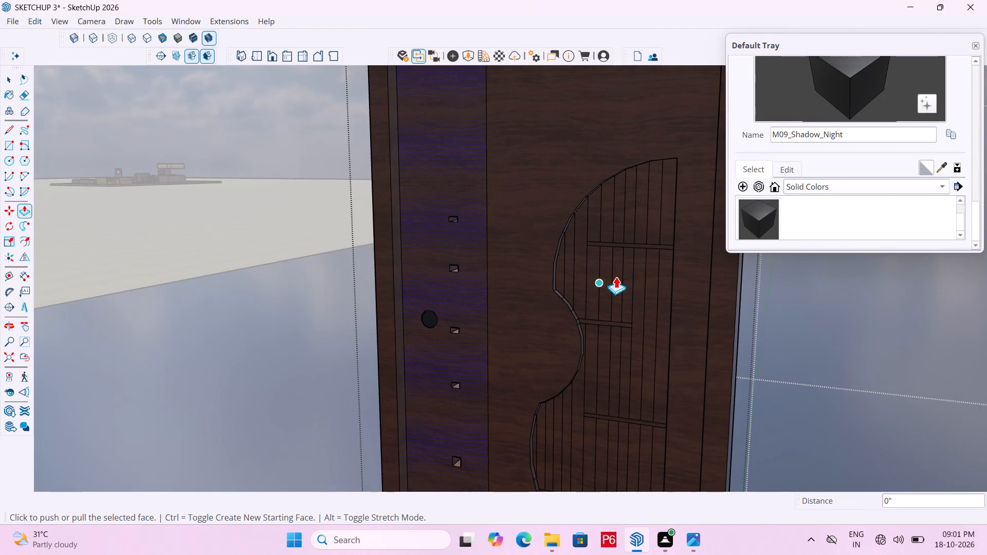
{"action": "scroll", "coordinate": [404, 283], "scroll_direction": "down", "scroll_amount": 4}
{"action": "key", "text": "space"}
On the back of the door, pull the straight-edge strips directly above and below the top band outward 1 7/16".
{"action": "middle_click_drag", "start_coordinate": [577, 279], "coordinate": [751, 300]}
{"action": "middle_click_drag", "start_coordinate": [553, 272], "coordinate": [630, 305]}
{"action": "scroll", "coordinate": [630, 305], "scroll_direction": "up", "scroll_amount": 5}
{"action": "scroll", "coordinate": [528, 219], "scroll_direction": "up", "scroll_amount": 5}
{"action": "left_click", "coordinate": [543, 189]}
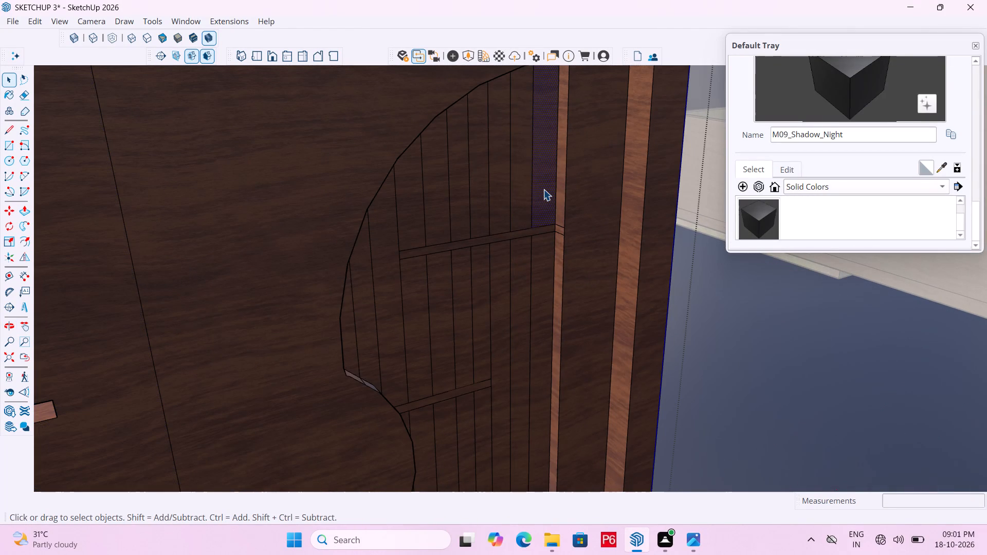
{"action": "key", "text": "p"}
{"action": "left_click", "coordinate": [543, 189]}
{"action": "left_click", "coordinate": [570, 236]}
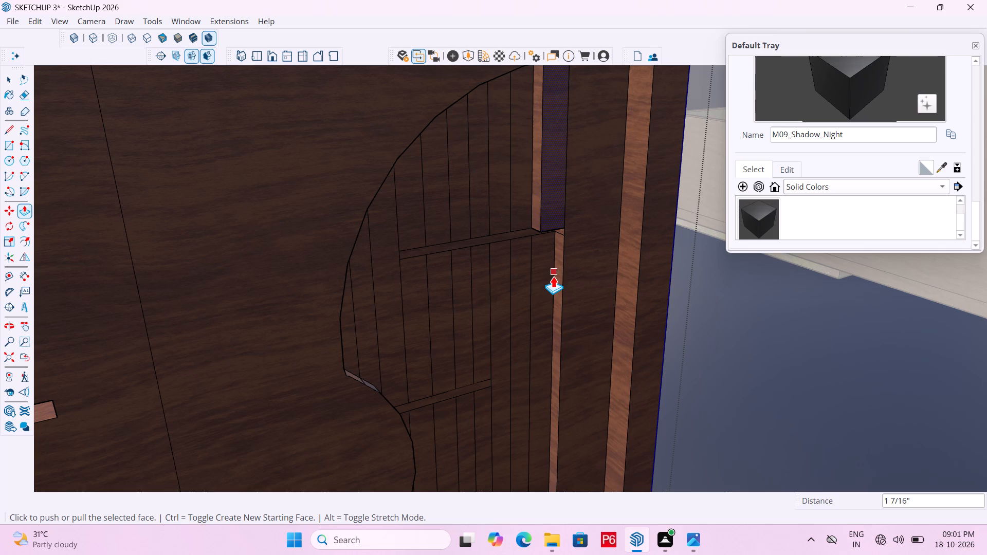
{"action": "key", "text": "space"}
{"action": "left_click", "coordinate": [543, 297]}
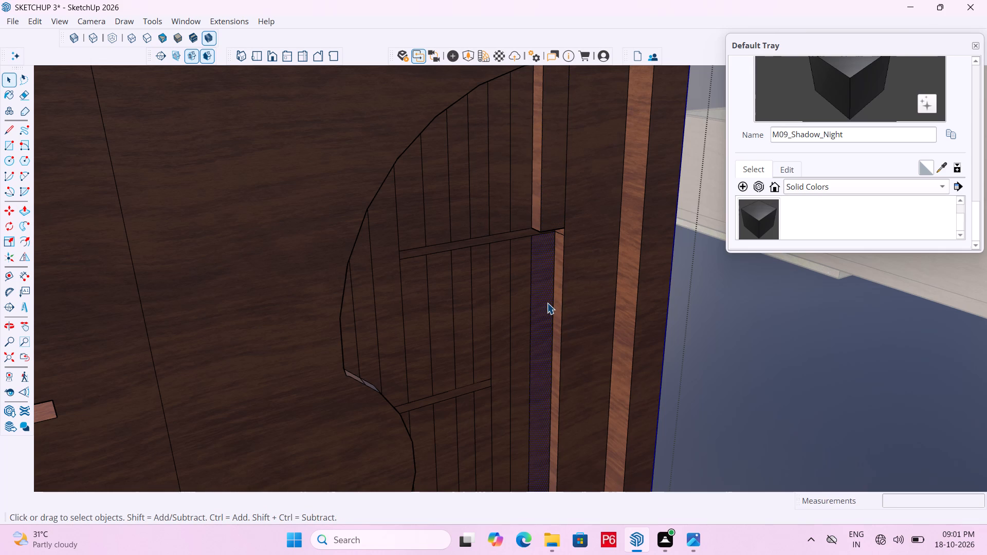
{"action": "key", "text": "p"}
{"action": "double_click", "coordinate": [541, 297]}
Pull the second and third top-row strips from the straight edge level with the door's back face, undoing the excess pull.
{"action": "scroll", "coordinate": [565, 233], "scroll_direction": "up", "scroll_amount": 2}
{"action": "middle_click_drag", "start_coordinate": [565, 233], "coordinate": [547, 180]}
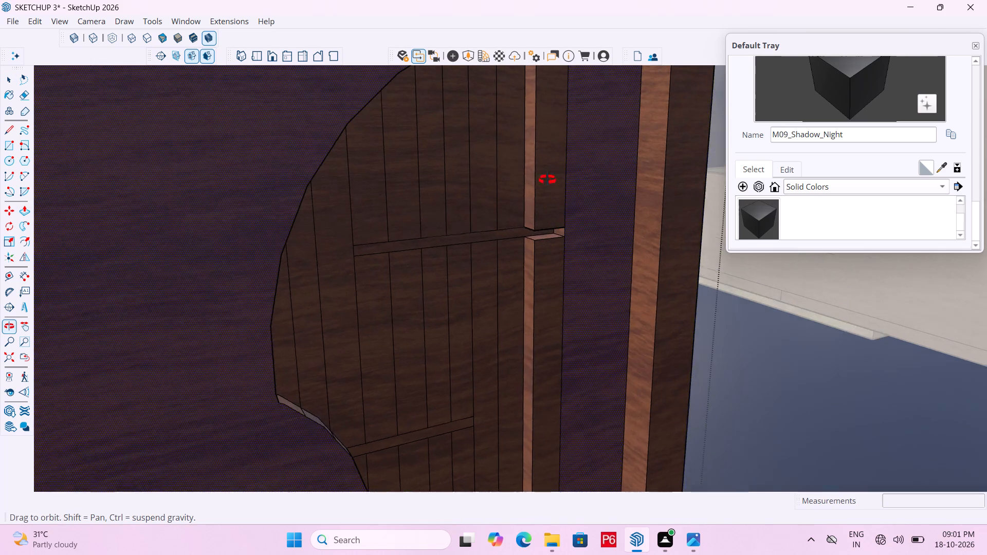
{"action": "middle_click_drag", "start_coordinate": [547, 180], "coordinate": [489, 129]}
{"action": "double_click", "coordinate": [514, 172]}
{"action": "triple_click", "coordinate": [491, 176]}
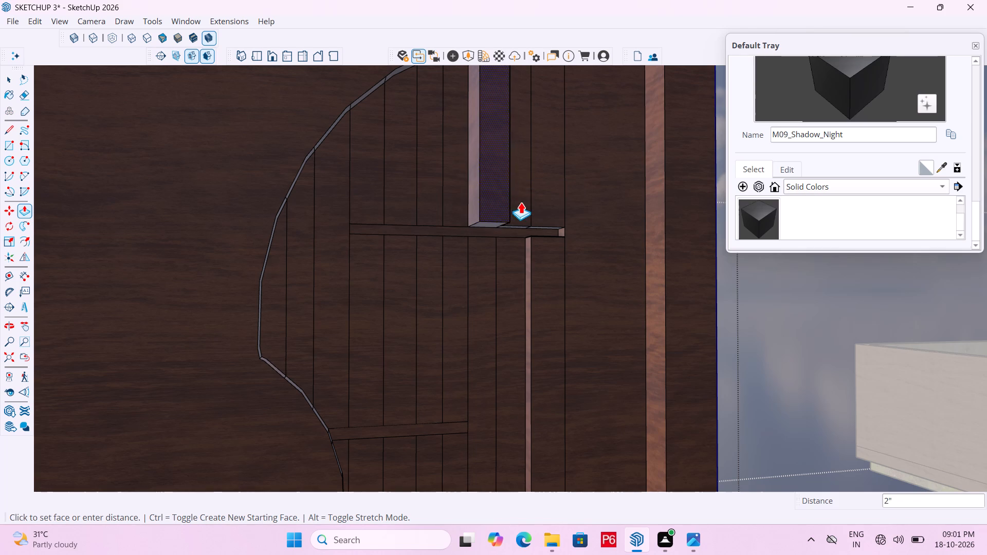
{"action": "double_click", "coordinate": [548, 206]}
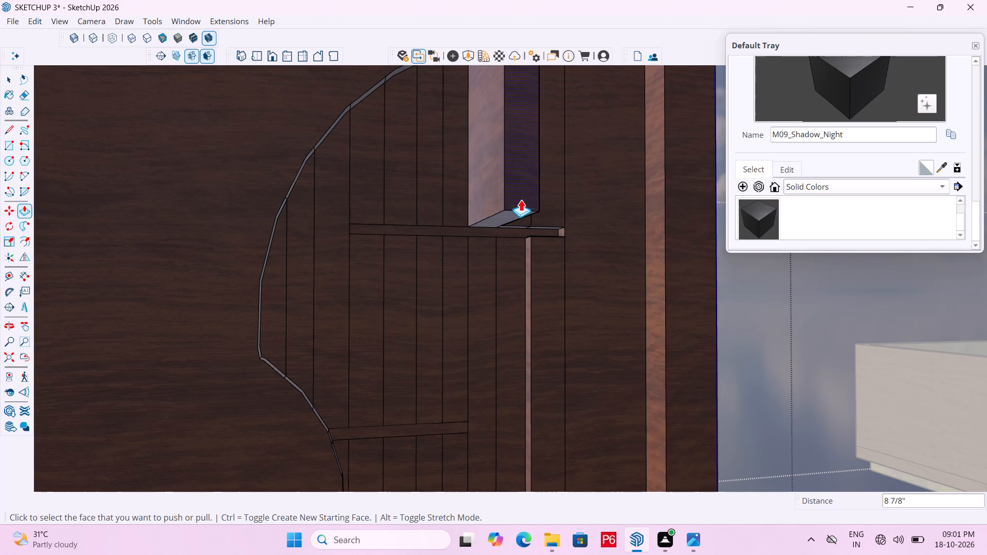
{"action": "key", "text": "ctrl+z"}
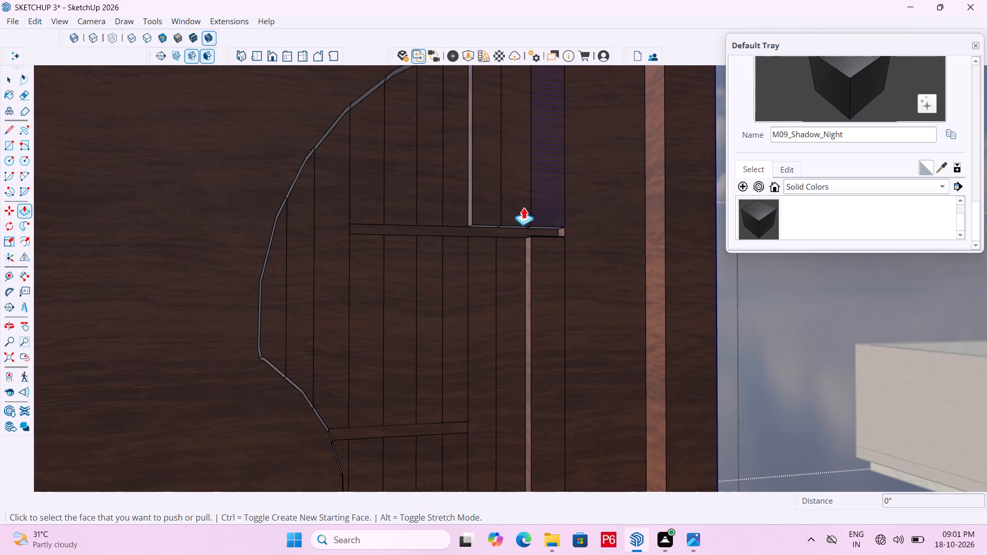
Pull the remaining four strips above the top band outward 1 7/16", level with the finished strips beside them.
{"action": "left_click", "coordinate": [456, 198]}
{"action": "double_click", "coordinate": [510, 180]}
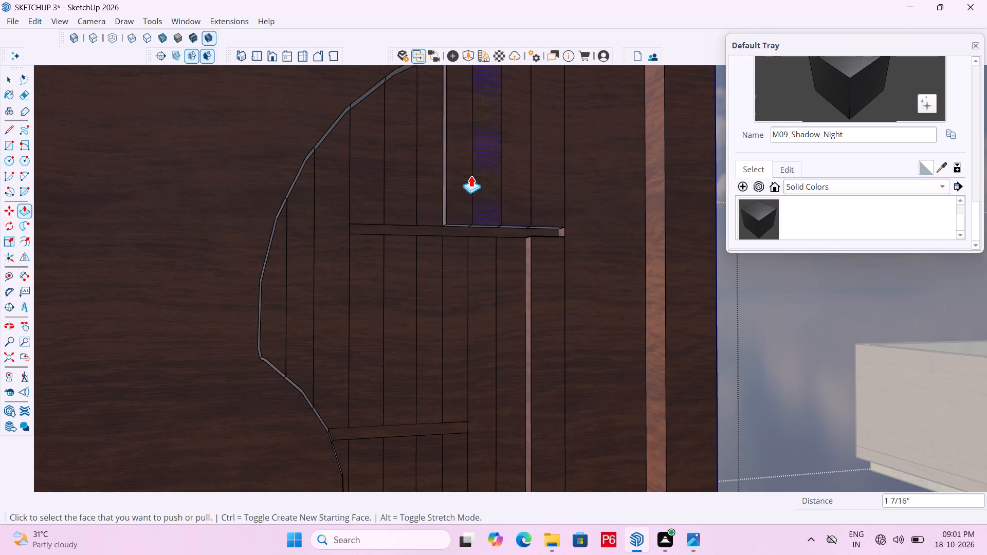
{"action": "left_click", "coordinate": [428, 176]}
{"action": "left_click", "coordinate": [503, 156]}
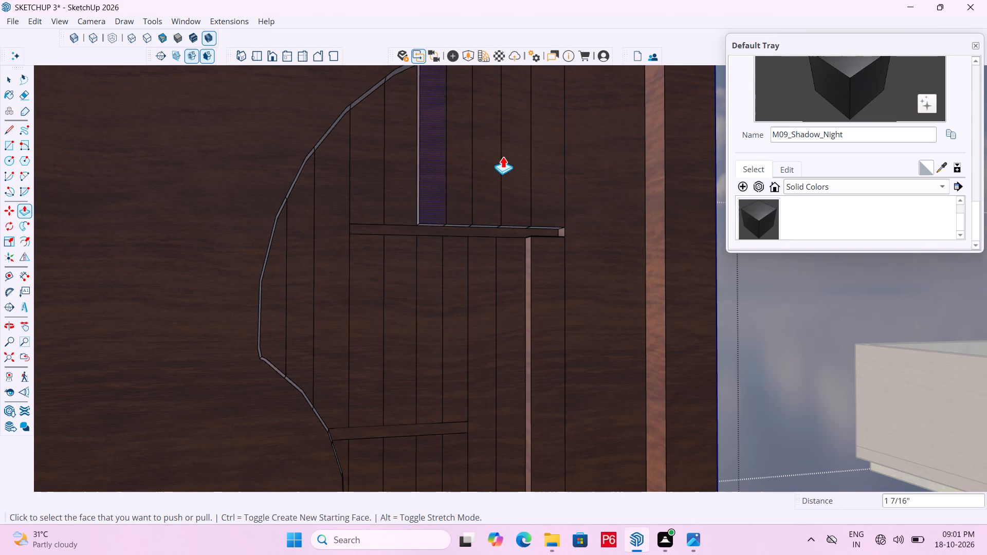
{"action": "left_click", "coordinate": [403, 166]}
{"action": "left_click", "coordinate": [477, 148]}
{"action": "left_click", "coordinate": [373, 171]}
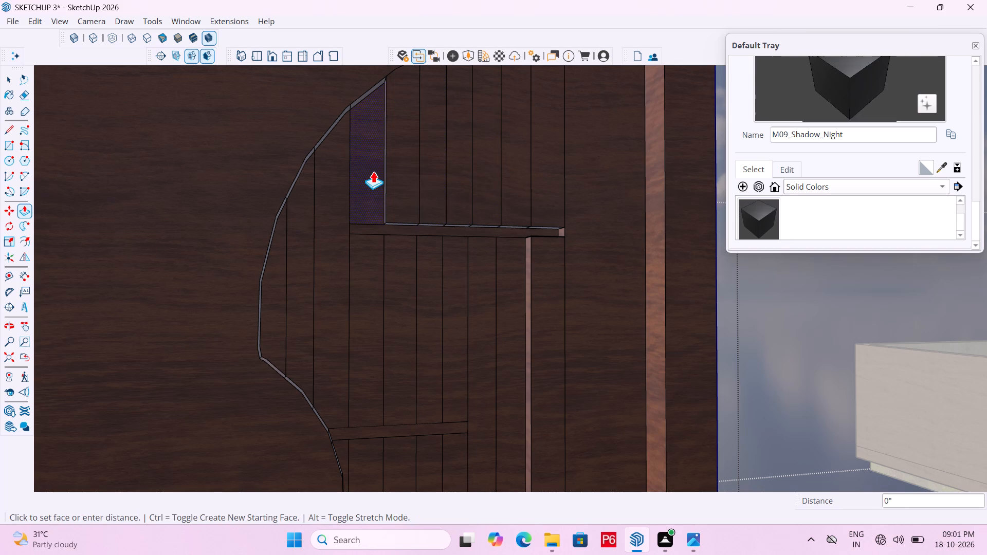
{"action": "left_click", "coordinate": [432, 155]}
Pull the two long strips between the top band's end and the outermost curved strip level with the door's back face.
{"action": "left_click", "coordinate": [339, 176]}
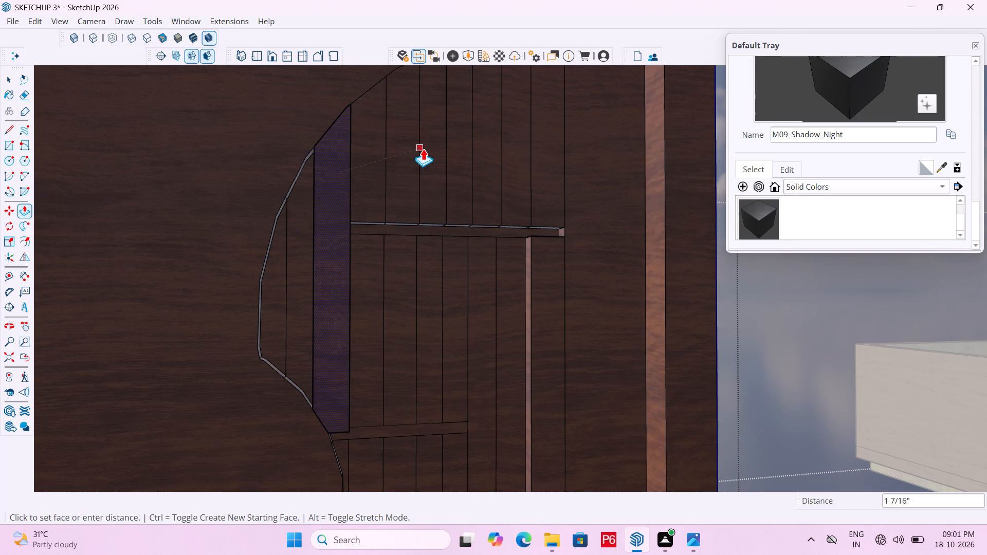
{"action": "left_click", "coordinate": [406, 151]}
{"action": "left_click", "coordinate": [298, 205]}
{"action": "left_click", "coordinate": [352, 166]}
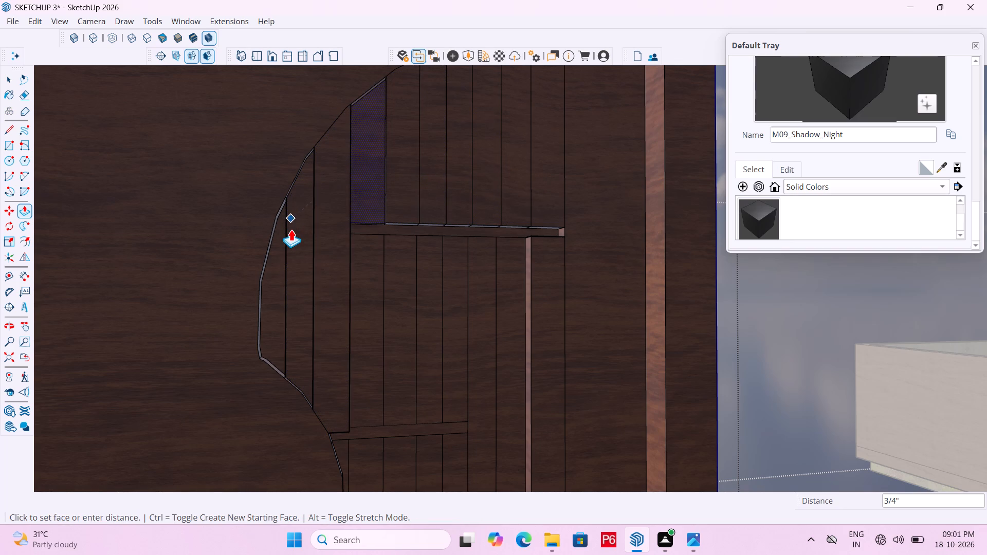
{"action": "middle_click_drag", "start_coordinate": [321, 267], "coordinate": [548, 314]}
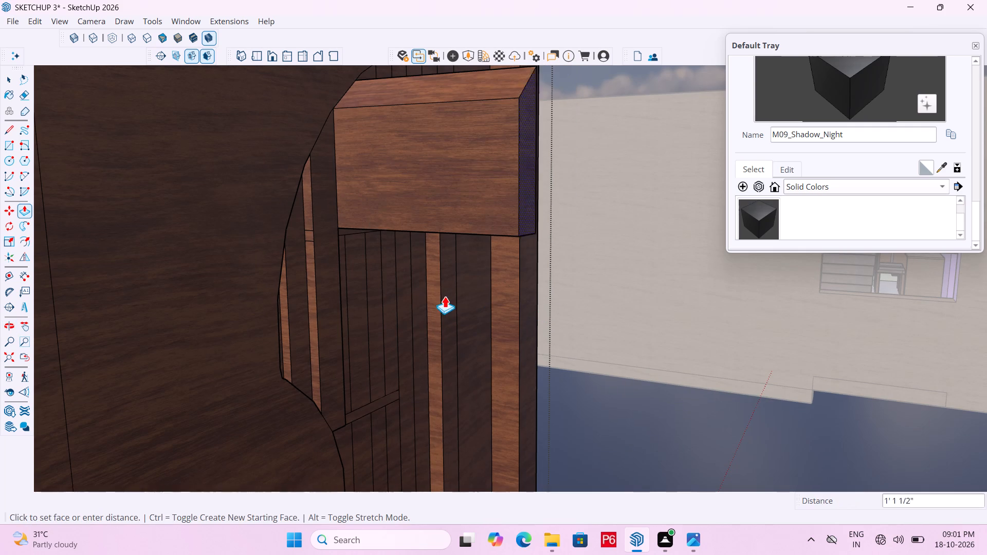
{"action": "key", "text": "Escape"}
{"action": "left_click", "coordinate": [298, 304]}
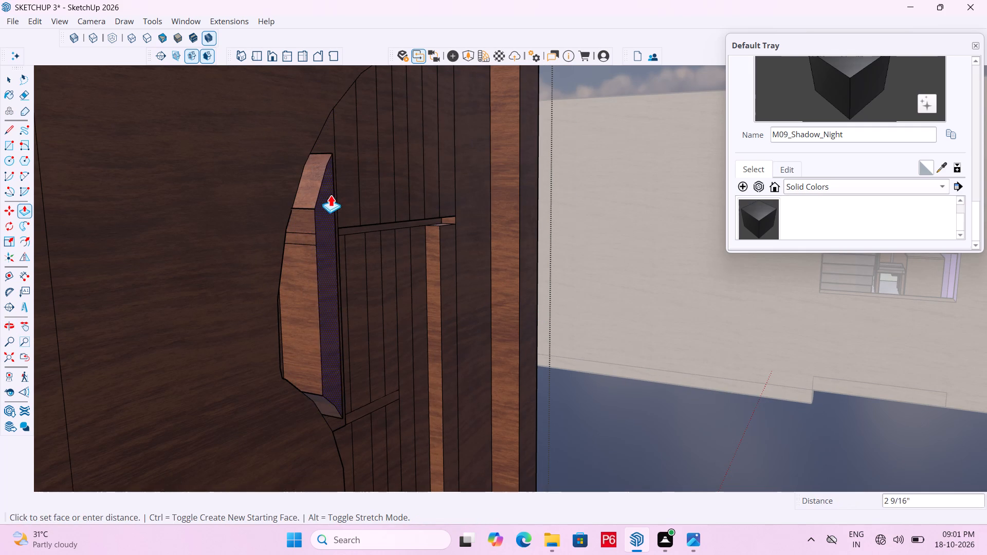
{"action": "left_click", "coordinate": [235, 225]}
Pull the outermost narrow strip inside the upper curve outward 1 7/16", level with the door's back face.
{"action": "scroll", "coordinate": [219, 221], "scroll_direction": "down", "scroll_amount": 4}
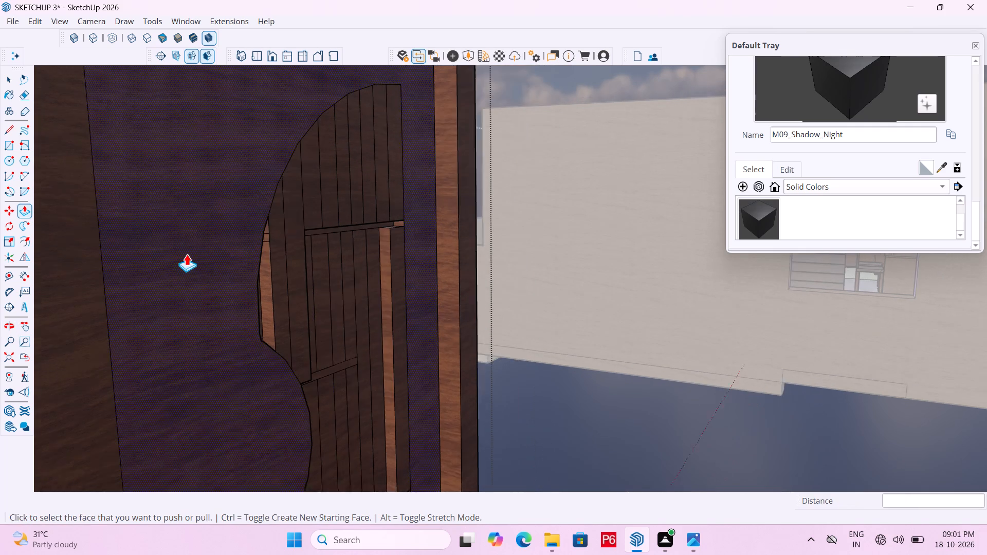
{"action": "scroll", "coordinate": [187, 254], "scroll_direction": "down", "scroll_amount": 1}
{"action": "middle_click_drag", "start_coordinate": [351, 286], "coordinate": [201, 299]}
{"action": "scroll", "coordinate": [201, 299], "scroll_direction": "up", "scroll_amount": 4}
{"action": "middle_click", "coordinate": [201, 299]}
{"action": "left_click", "coordinate": [216, 283]}
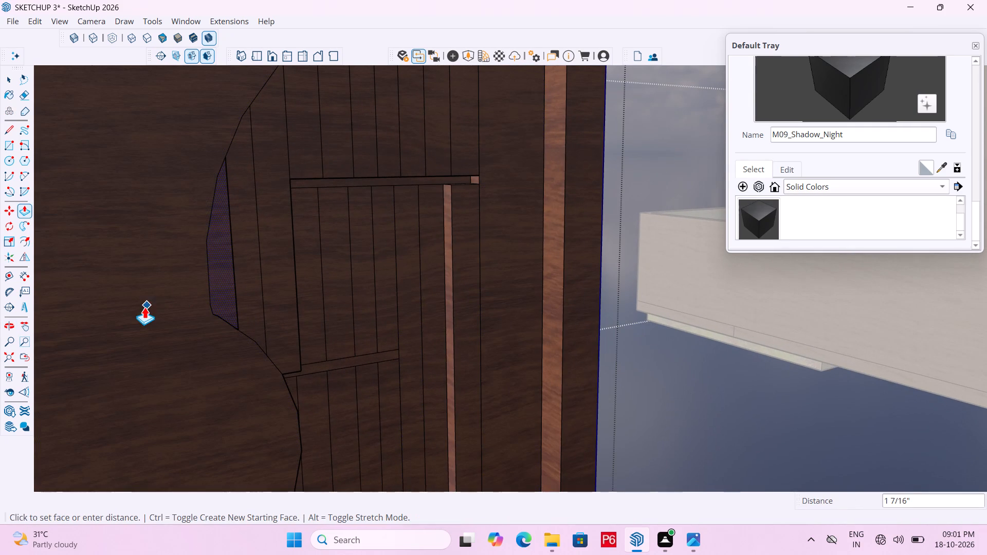
{"action": "left_click", "coordinate": [144, 307]}
Pull the two long strips between the top and third bands, beyond the second band's end, outward 1 7/16".
{"action": "scroll", "coordinate": [337, 260], "scroll_direction": "down", "scroll_amount": 6}
{"action": "scroll", "coordinate": [227, 256], "scroll_direction": "down", "scroll_amount": 5}
{"action": "scroll", "coordinate": [385, 287], "scroll_direction": "up", "scroll_amount": 6}
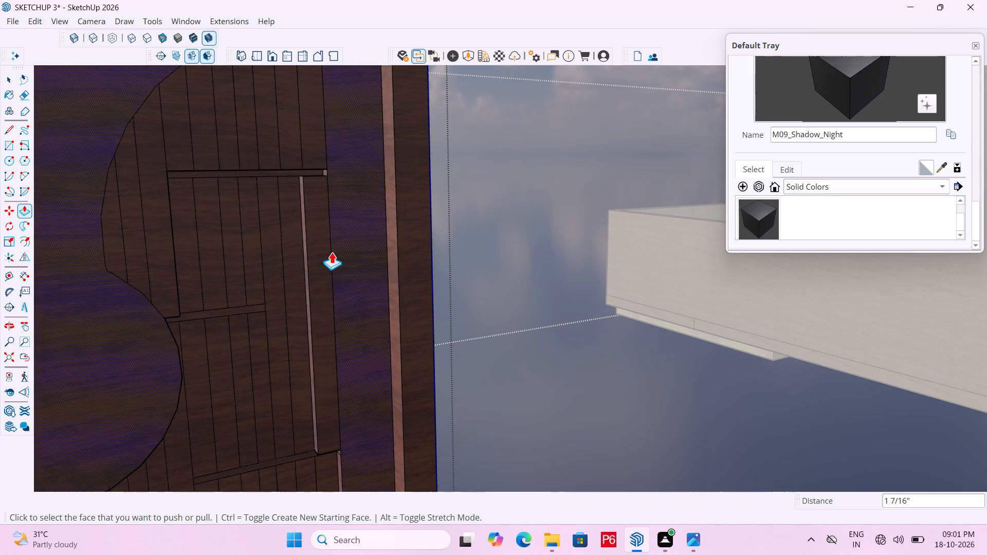
{"action": "scroll", "coordinate": [323, 252], "scroll_direction": "down", "scroll_amount": 5}
{"action": "scroll", "coordinate": [311, 302], "scroll_direction": "up", "scroll_amount": 6}
{"action": "left_click", "coordinate": [305, 350]}
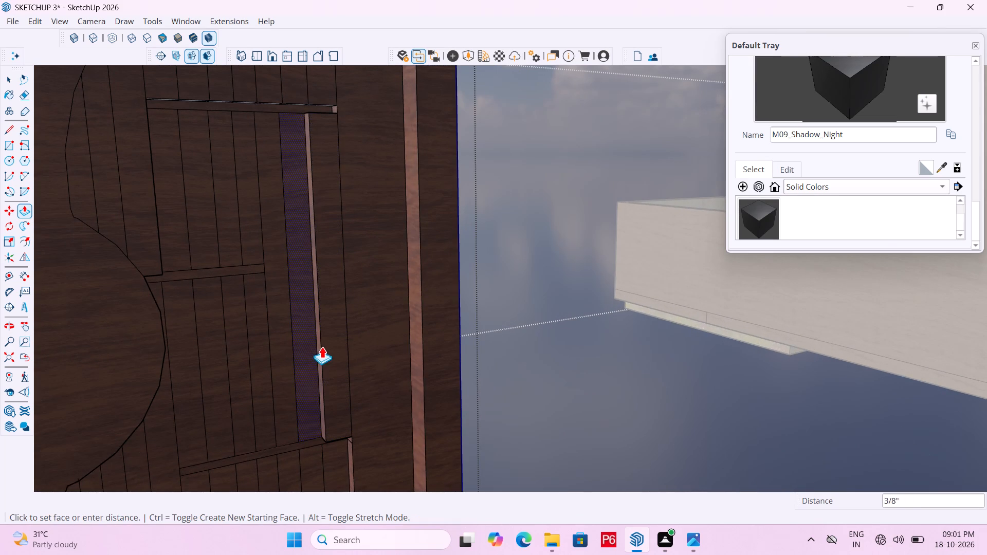
{"action": "left_click", "coordinate": [369, 328]}
{"action": "left_click", "coordinate": [275, 309]}
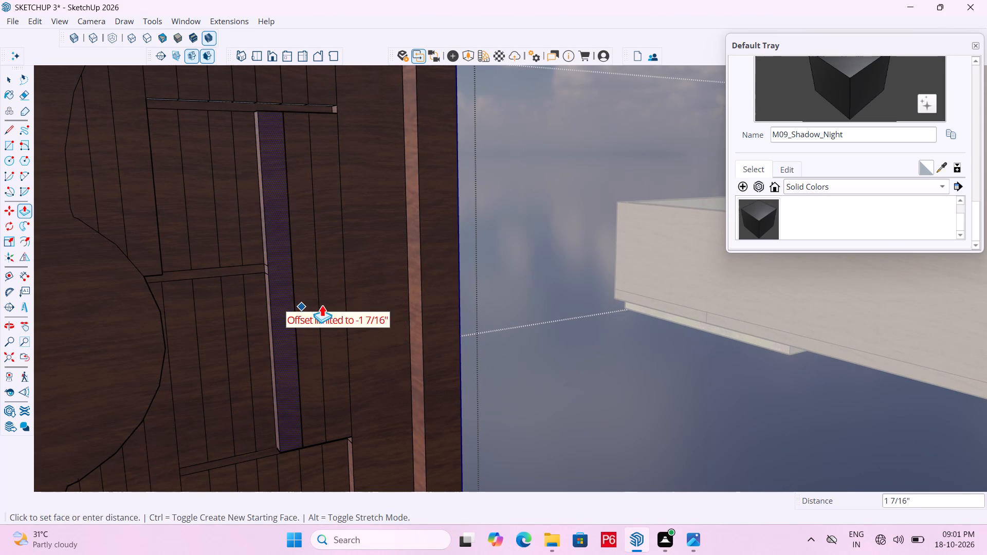
{"action": "left_click_drag", "start_coordinate": [325, 302], "coordinate": [333, 301]}
Pull the two strips nearest the second band's end, between the top and second bands, level with the finished strips.
{"action": "scroll", "coordinate": [414, 286], "scroll_direction": "down", "scroll_amount": 2}
{"action": "left_click", "coordinate": [276, 218]}
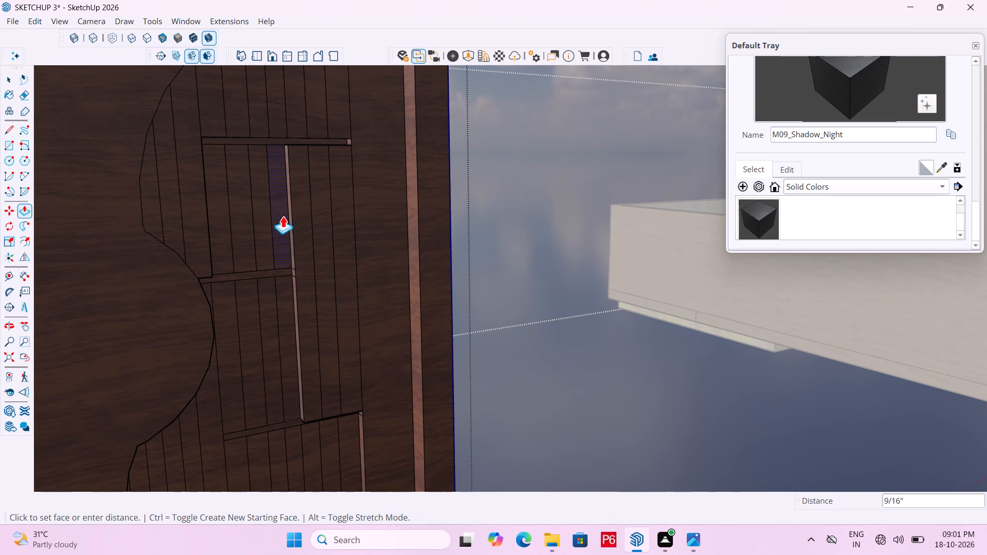
{"action": "left_click", "coordinate": [315, 214]}
{"action": "left_click", "coordinate": [262, 214]}
{"action": "left_click", "coordinate": [306, 213]}
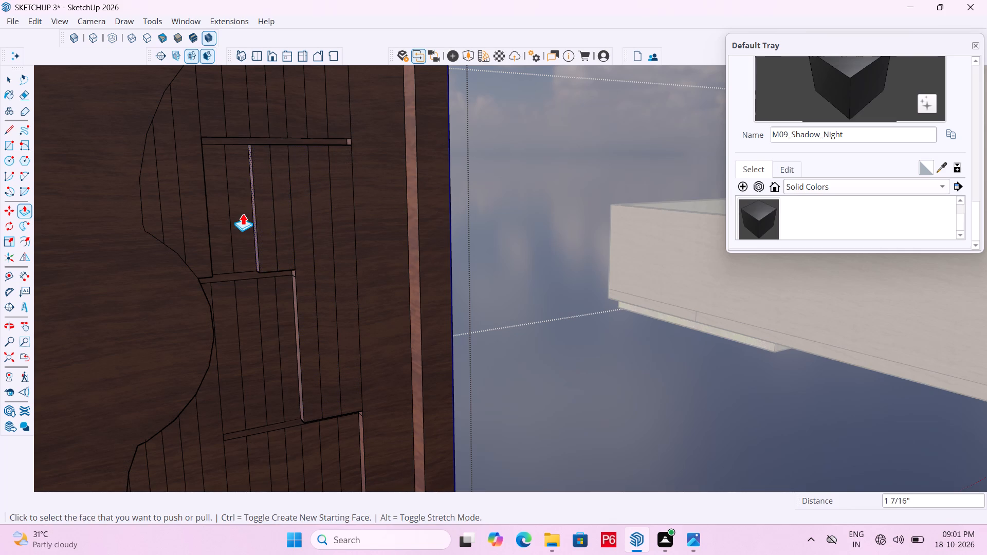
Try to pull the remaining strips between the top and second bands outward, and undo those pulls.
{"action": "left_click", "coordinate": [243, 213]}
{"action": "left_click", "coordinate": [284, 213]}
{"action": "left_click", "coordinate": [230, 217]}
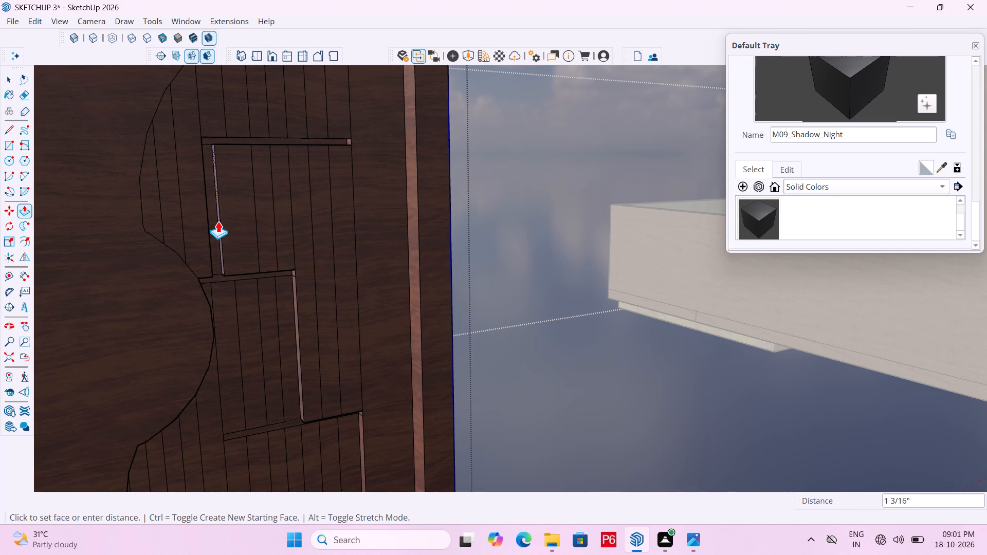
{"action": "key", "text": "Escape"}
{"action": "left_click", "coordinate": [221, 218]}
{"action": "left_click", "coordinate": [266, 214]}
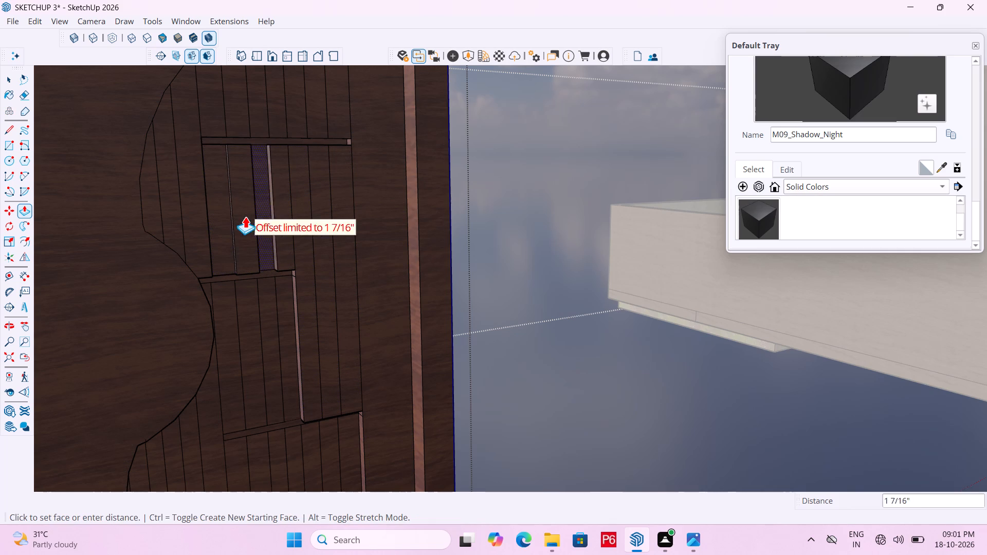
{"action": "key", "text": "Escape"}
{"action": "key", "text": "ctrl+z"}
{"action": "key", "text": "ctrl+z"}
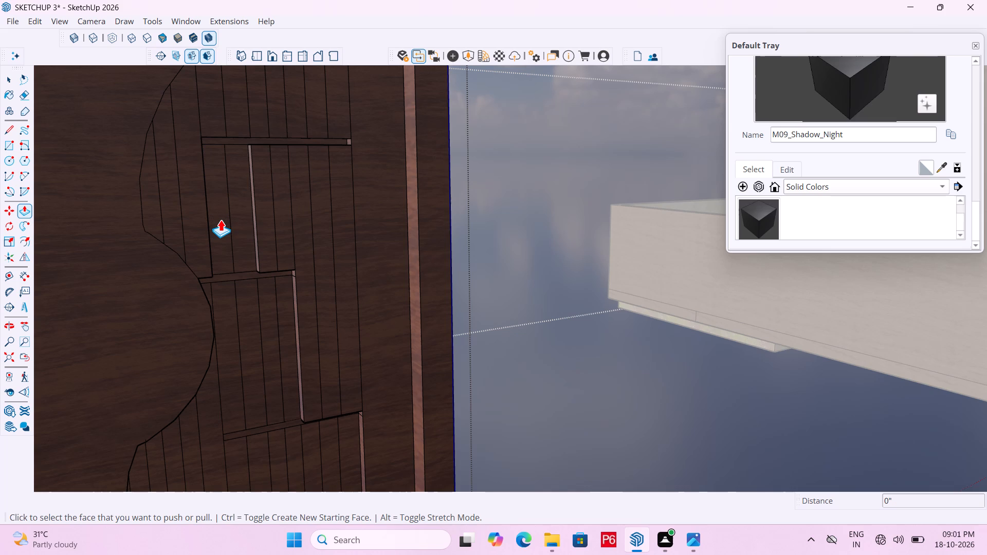
Pull the last two strips between the top and second bands outward 1 7/16", level with the finished strips.
{"action": "left_click", "coordinate": [223, 218]}
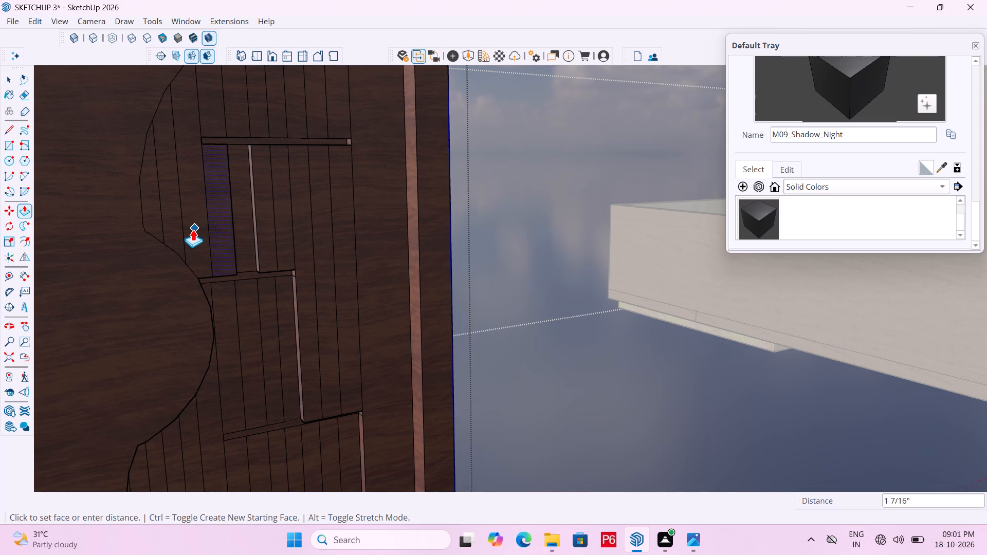
{"action": "left_click", "coordinate": [193, 229]}
{"action": "left_click", "coordinate": [246, 227]}
{"action": "left_click", "coordinate": [284, 209]}
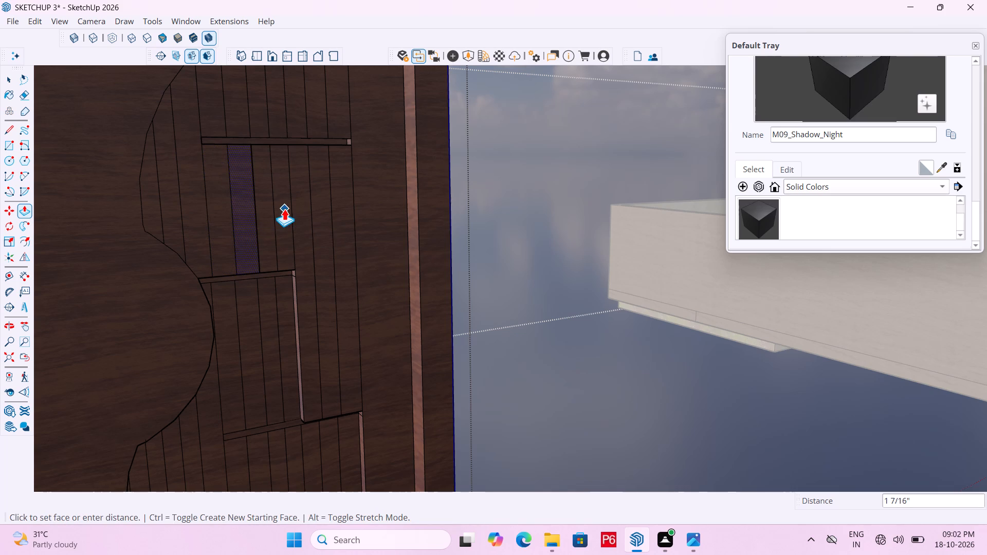
Pull the four strips between the second and third bands outward 1 7/16", level with the door's back face.
{"action": "middle_click_drag", "start_coordinate": [250, 209], "coordinate": [364, 220]}
{"action": "scroll", "coordinate": [164, 228], "scroll_direction": "down", "scroll_amount": 6}
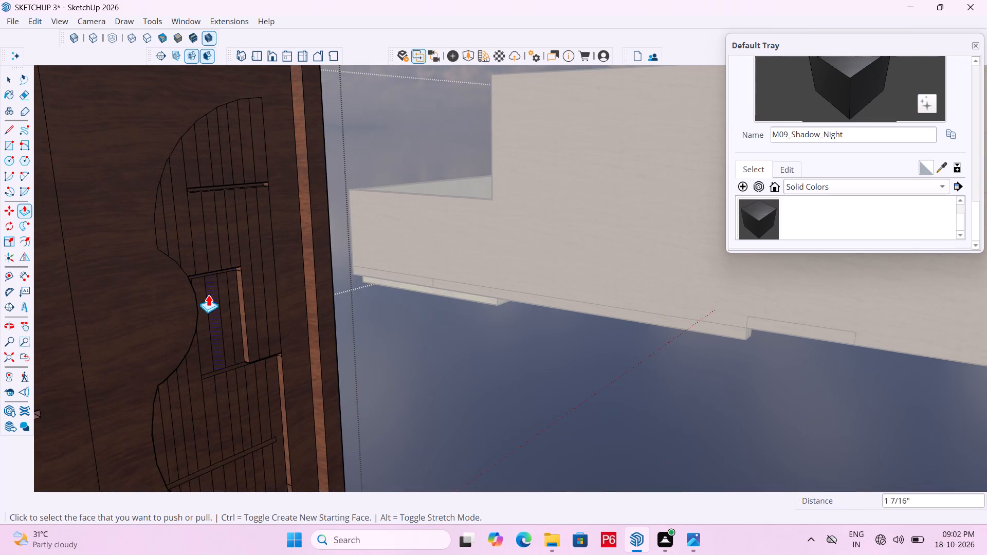
{"action": "middle_click_drag", "start_coordinate": [208, 293], "coordinate": [169, 268]}
{"action": "scroll", "coordinate": [181, 321], "scroll_direction": "up", "scroll_amount": 6}
{"action": "middle_click", "coordinate": [203, 334]}
{"action": "scroll", "coordinate": [236, 328], "scroll_direction": "up", "scroll_amount": 4}
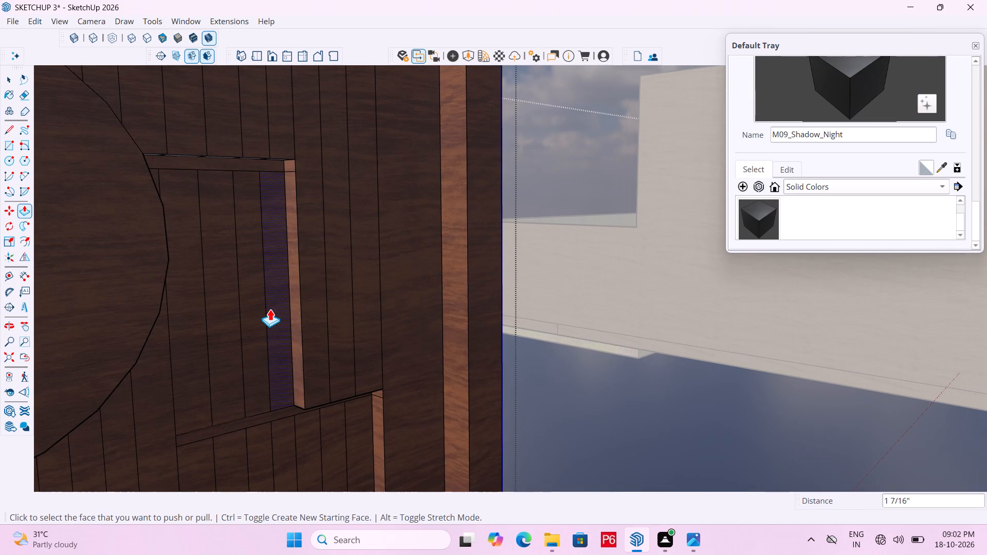
{"action": "left_click", "coordinate": [270, 309]}
{"action": "left_click", "coordinate": [334, 295]}
{"action": "left_click", "coordinate": [246, 300]}
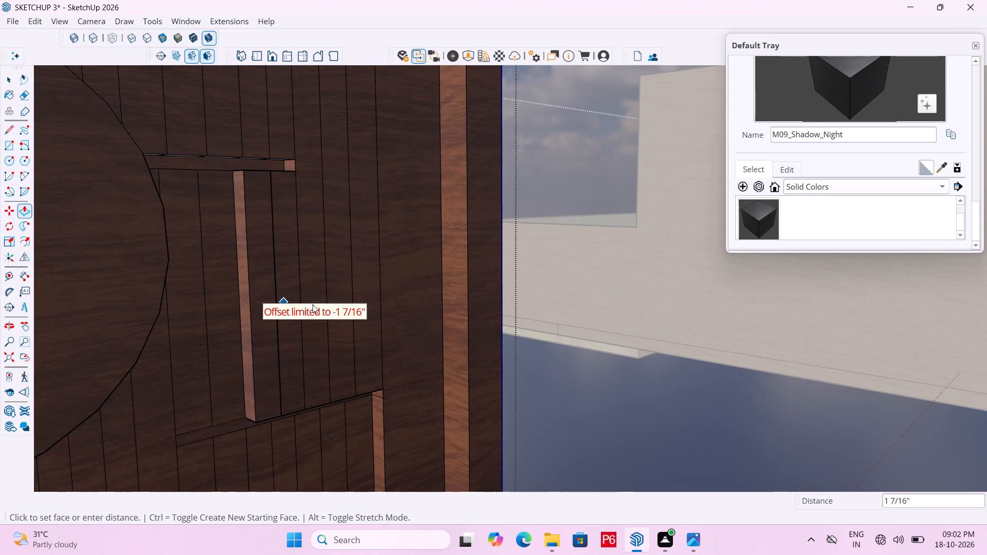
{"action": "left_click", "coordinate": [313, 304]}
{"action": "double_click", "coordinate": [309, 285]}
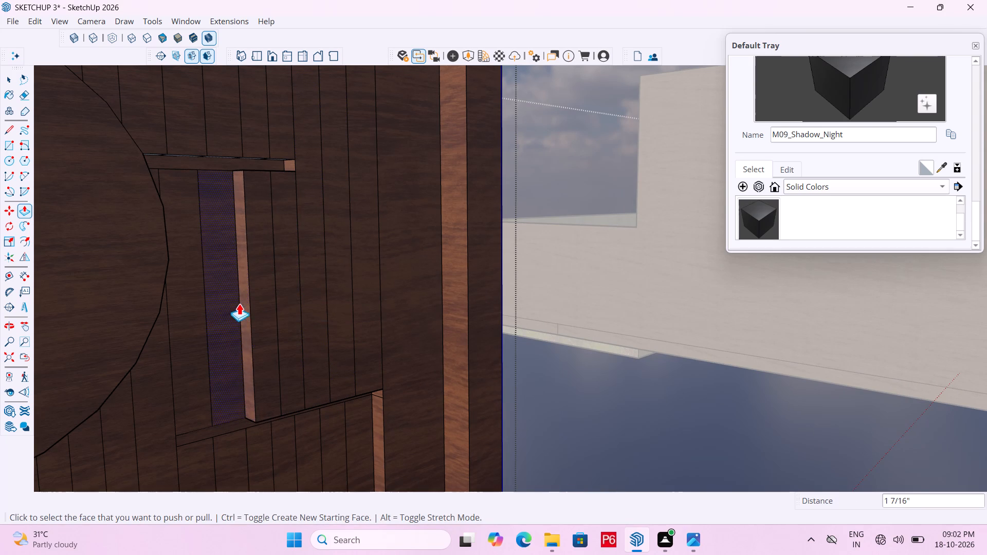
{"action": "left_click", "coordinate": [227, 309]}
{"action": "left_click", "coordinate": [302, 308]}
{"action": "left_click", "coordinate": [201, 325]}
{"action": "left_click", "coordinate": [290, 307]}
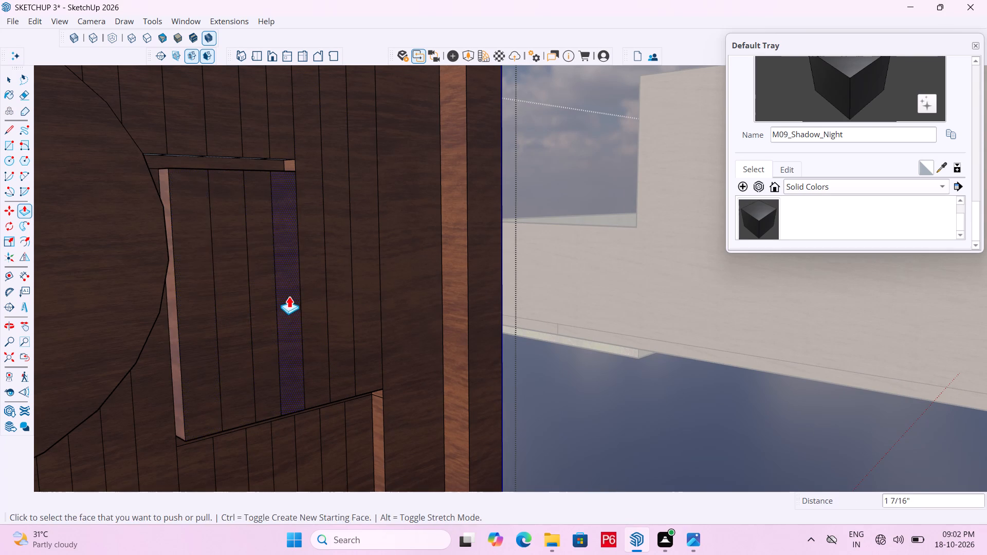
Pull the long straight-edge strip below the third band and the adjacent strips above and below the bottom band outward 1 7/16".
{"action": "middle_click_drag", "start_coordinate": [253, 202], "coordinate": [186, 239]}
{"action": "scroll", "coordinate": [230, 172], "scroll_direction": "down", "scroll_amount": 6}
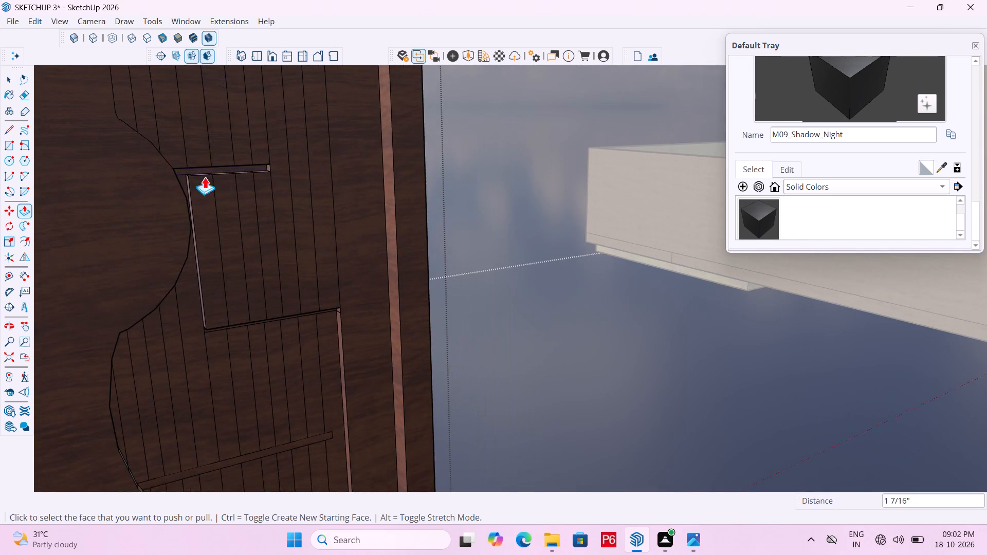
{"action": "scroll", "coordinate": [200, 117], "scroll_direction": "down", "scroll_amount": 6}
{"action": "scroll", "coordinate": [287, 370], "scroll_direction": "up", "scroll_amount": 5}
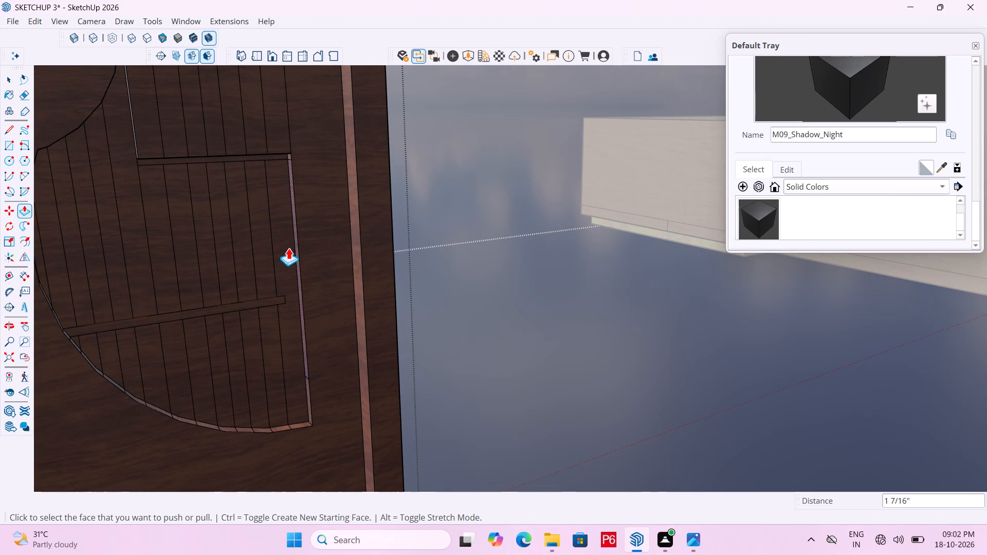
{"action": "left_click", "coordinate": [288, 248]}
{"action": "left_click", "coordinate": [324, 248]}
{"action": "left_click", "coordinate": [262, 249]}
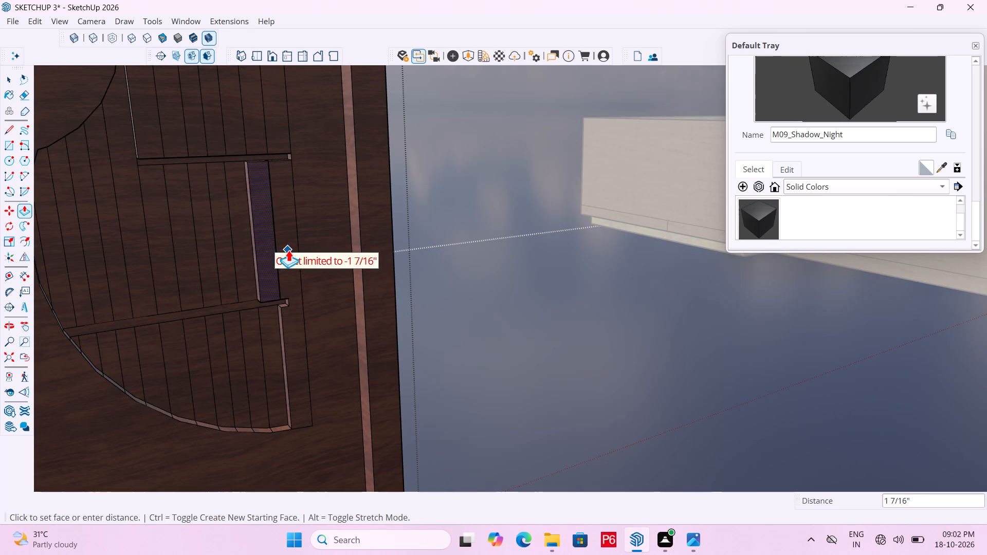
{"action": "left_click", "coordinate": [288, 250]}
{"action": "double_click", "coordinate": [274, 342]}
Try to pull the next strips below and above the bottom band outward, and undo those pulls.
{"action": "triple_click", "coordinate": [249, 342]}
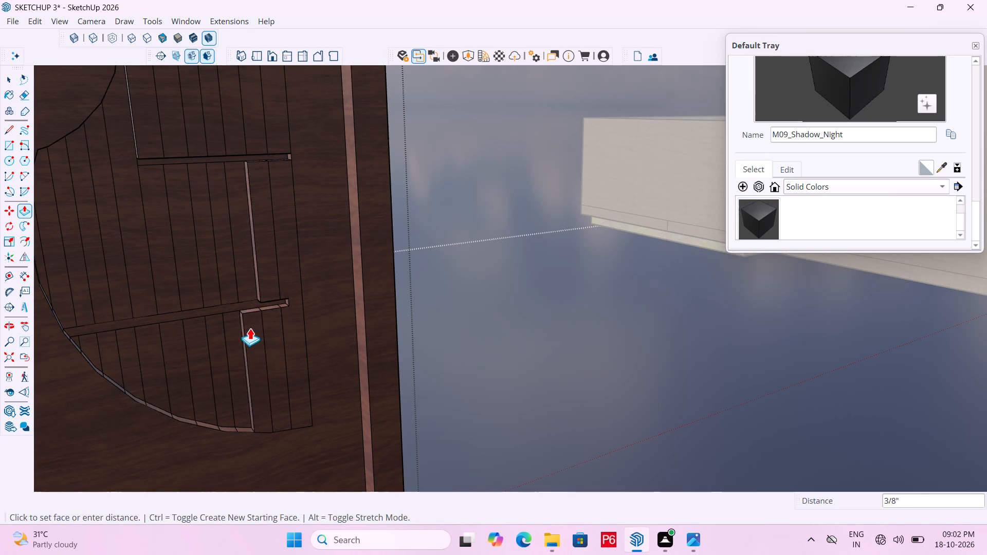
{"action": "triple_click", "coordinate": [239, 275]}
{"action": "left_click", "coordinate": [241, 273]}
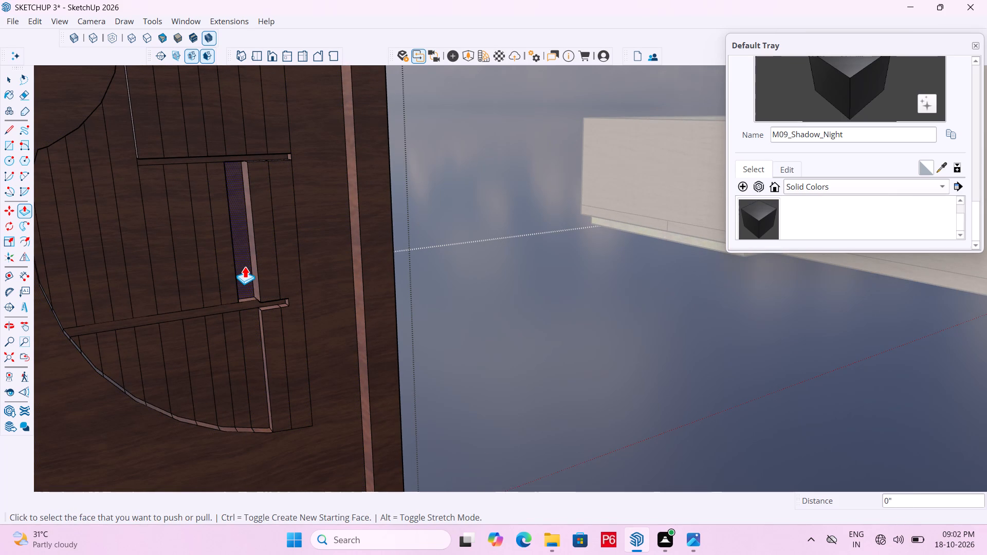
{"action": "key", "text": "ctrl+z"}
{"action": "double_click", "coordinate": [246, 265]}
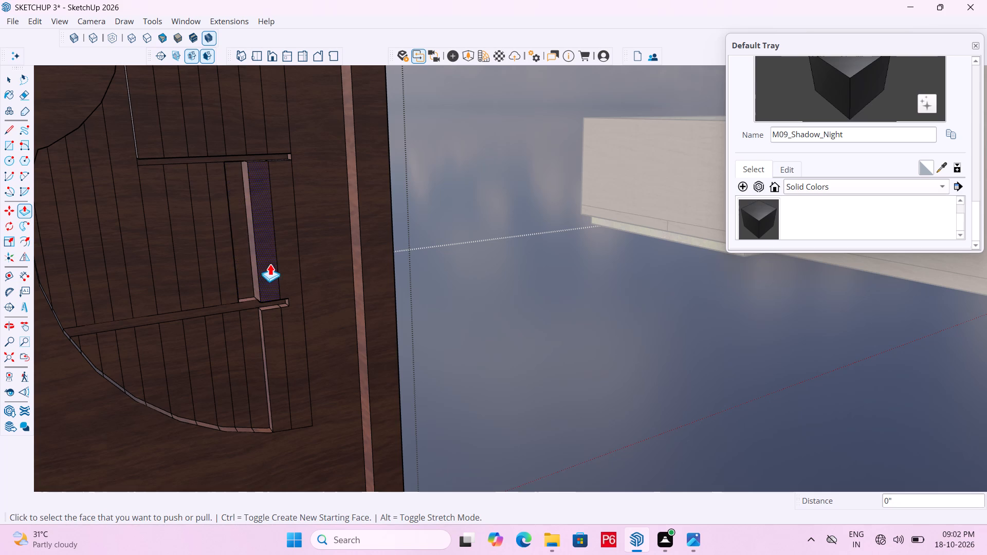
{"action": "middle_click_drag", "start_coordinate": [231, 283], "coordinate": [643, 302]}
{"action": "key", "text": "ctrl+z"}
Examine the strips and bands of the curved panel on the door's front side, and return to the back side.
{"action": "middle_click_drag", "start_coordinate": [523, 313], "coordinate": [626, 307]}
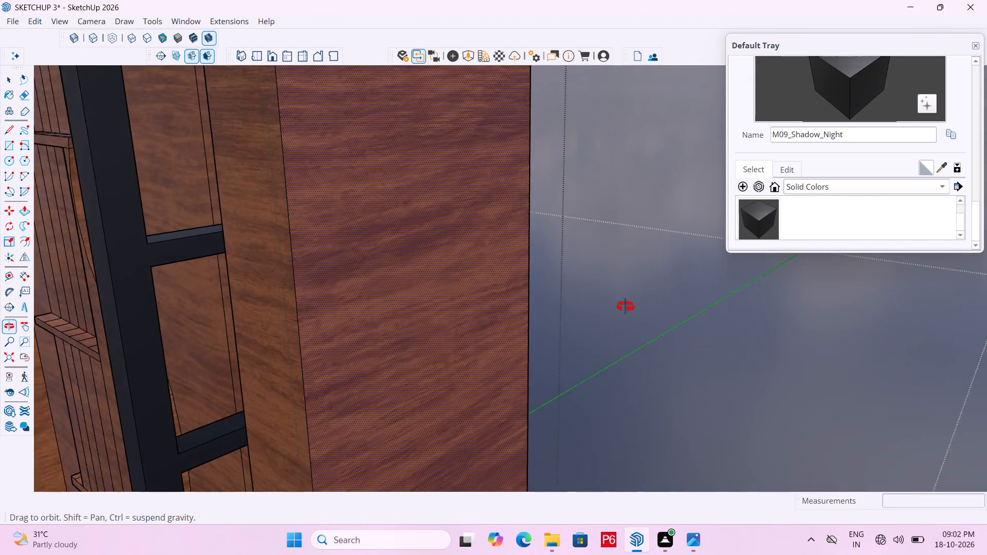
{"action": "middle_click_drag", "start_coordinate": [626, 307], "coordinate": [675, 300]}
{"action": "scroll", "coordinate": [668, 294], "scroll_direction": "down", "scroll_amount": 12}
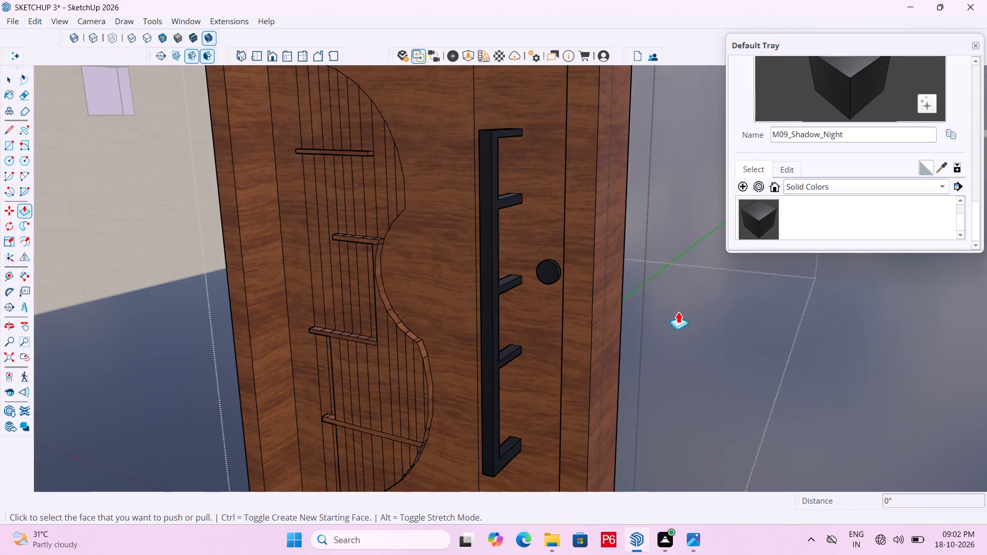
{"action": "middle_click_drag", "start_coordinate": [678, 311], "coordinate": [499, 309]}
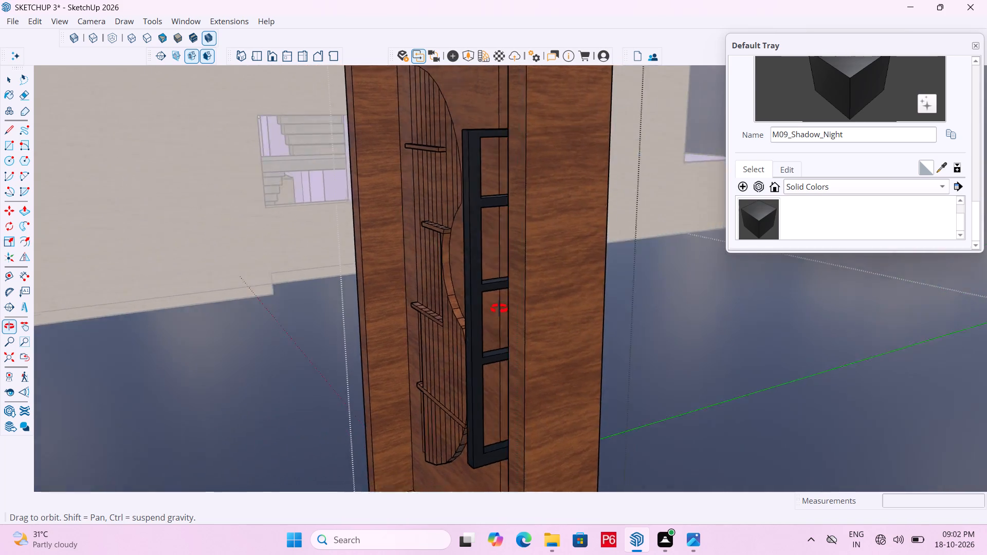
{"action": "middle_click_drag", "start_coordinate": [499, 309], "coordinate": [277, 291]}
{"action": "scroll", "coordinate": [286, 273], "scroll_direction": "down", "scroll_amount": 4}
{"action": "middle_click_drag", "start_coordinate": [553, 320], "coordinate": [272, 336]}
Pull the next four strips between the third and bottom bands outward 1 7/16", level with the finished strips.
{"action": "scroll", "coordinate": [382, 339], "scroll_direction": "up", "scroll_amount": 2}
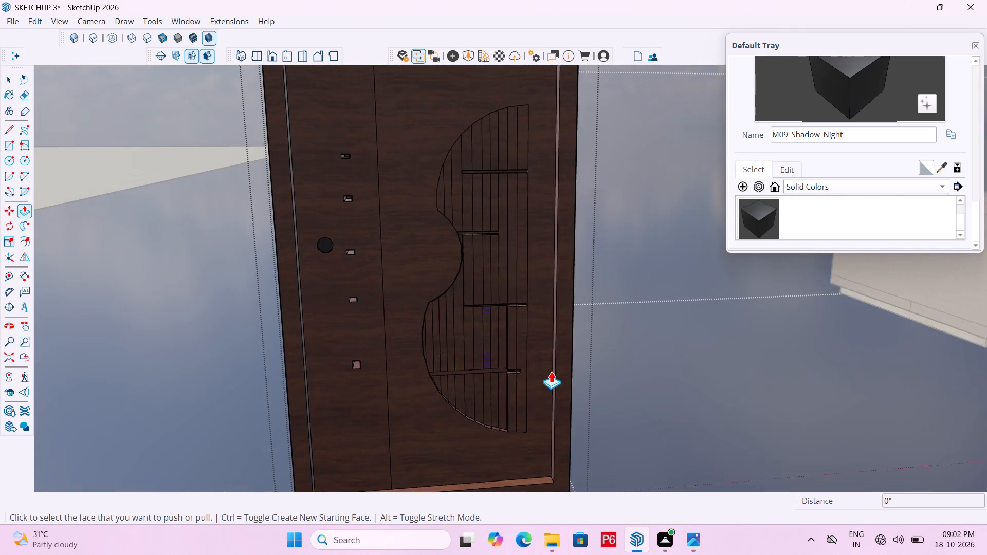
{"action": "scroll", "coordinate": [551, 371], "scroll_direction": "up", "scroll_amount": 6}
{"action": "left_click", "coordinate": [491, 329]}
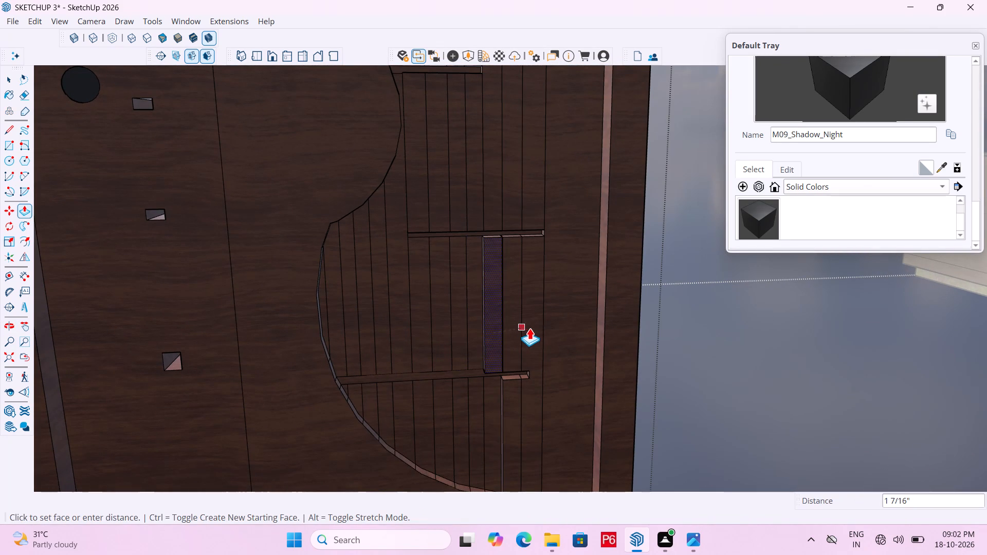
{"action": "left_click", "coordinate": [531, 328]}
{"action": "left_click", "coordinate": [474, 336]}
{"action": "left_click", "coordinate": [520, 341]}
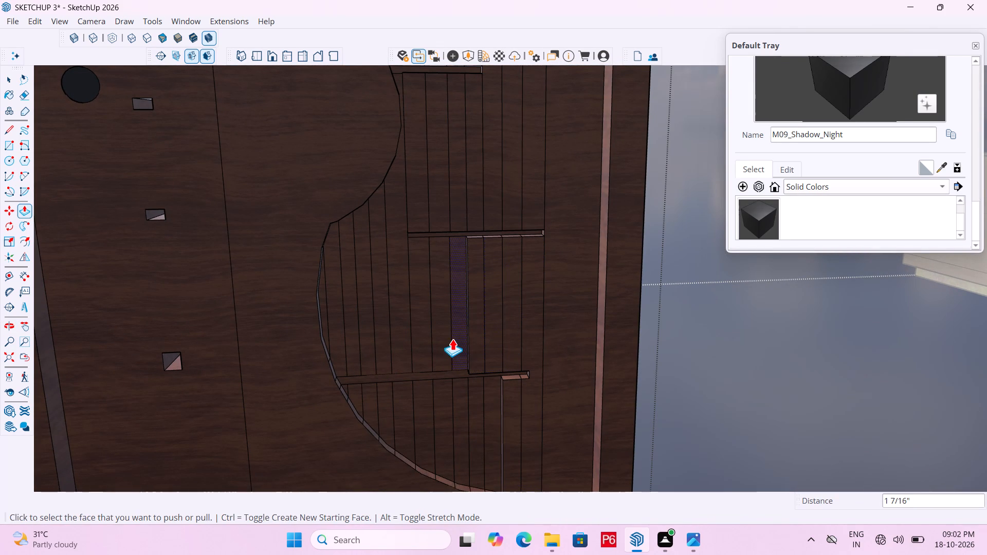
{"action": "left_click", "coordinate": [454, 337]}
{"action": "left_click", "coordinate": [500, 335]}
{"action": "left_click", "coordinate": [443, 335]}
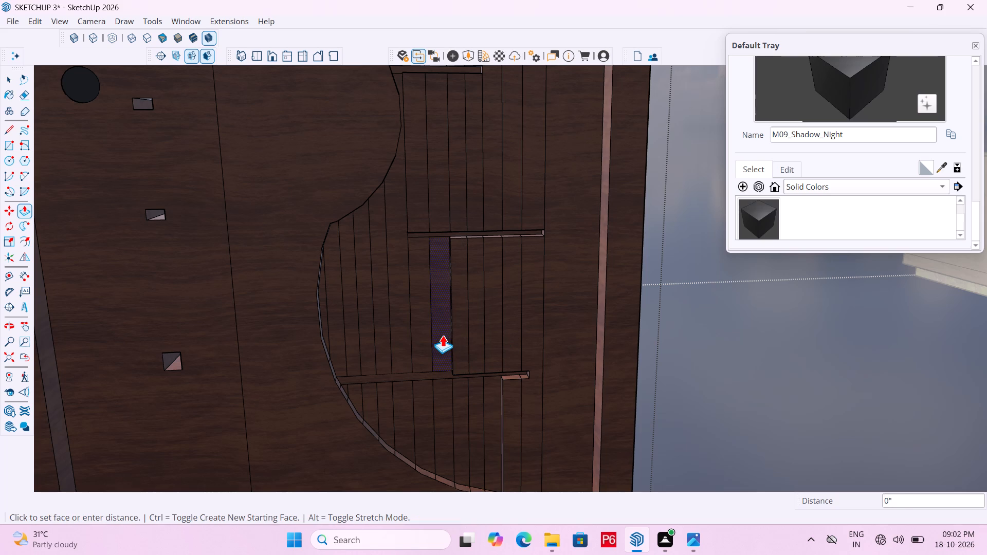
{"action": "left_click", "coordinate": [490, 334]}
Pull the following strips toward the lower curve above the bottom band level with the finished strips, undoing the last pull.
{"action": "middle_click_drag", "start_coordinate": [474, 334], "coordinate": [672, 331]}
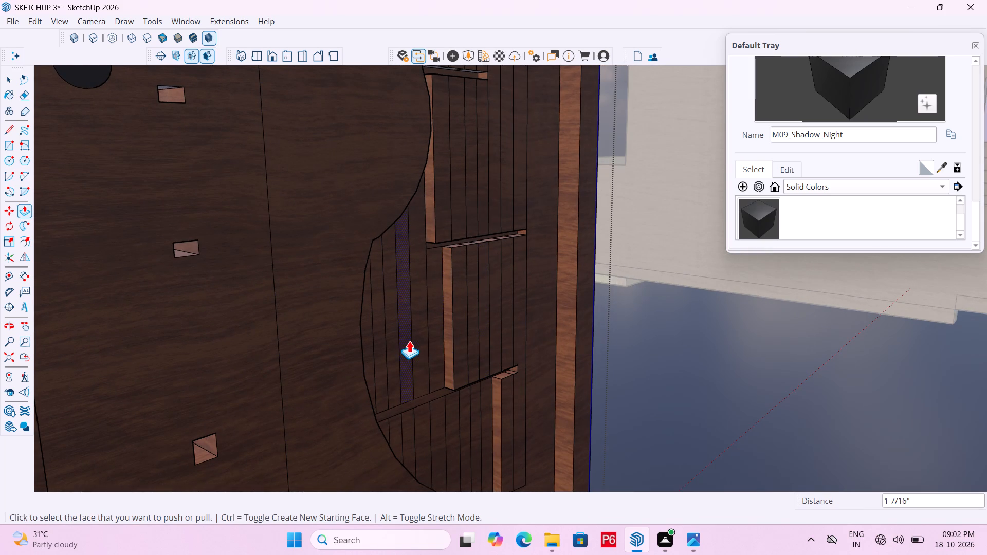
{"action": "left_click", "coordinate": [440, 338]}
{"action": "left_click", "coordinate": [496, 336]}
{"action": "left_click", "coordinate": [420, 342]}
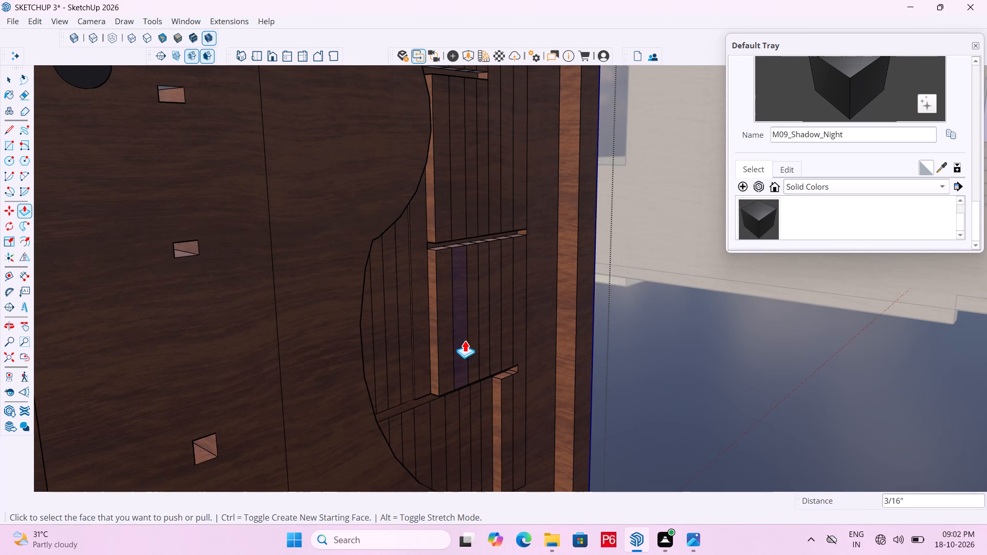
{"action": "double_click", "coordinate": [467, 340]}
{"action": "left_click", "coordinate": [416, 348]}
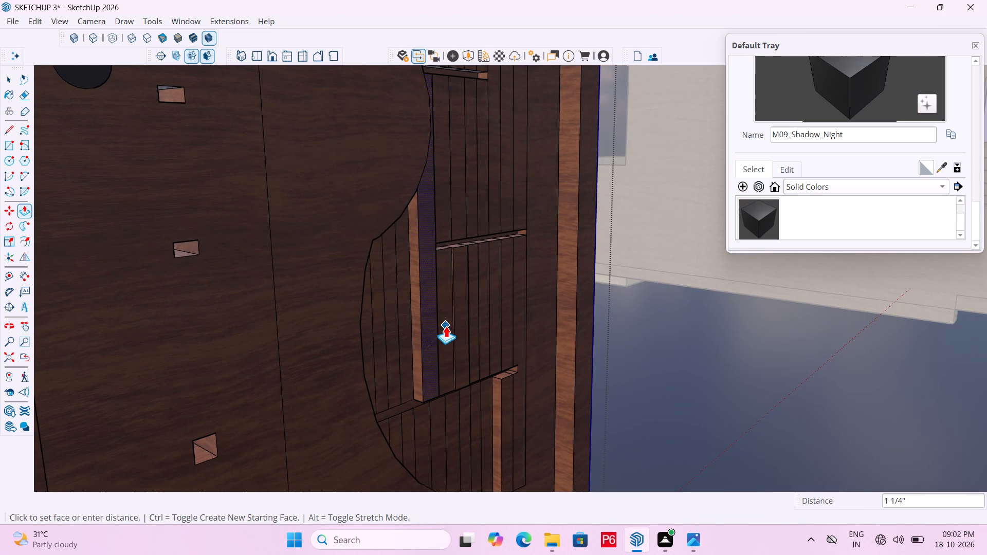
{"action": "left_click", "coordinate": [470, 305]}
{"action": "left_click", "coordinate": [408, 332]}
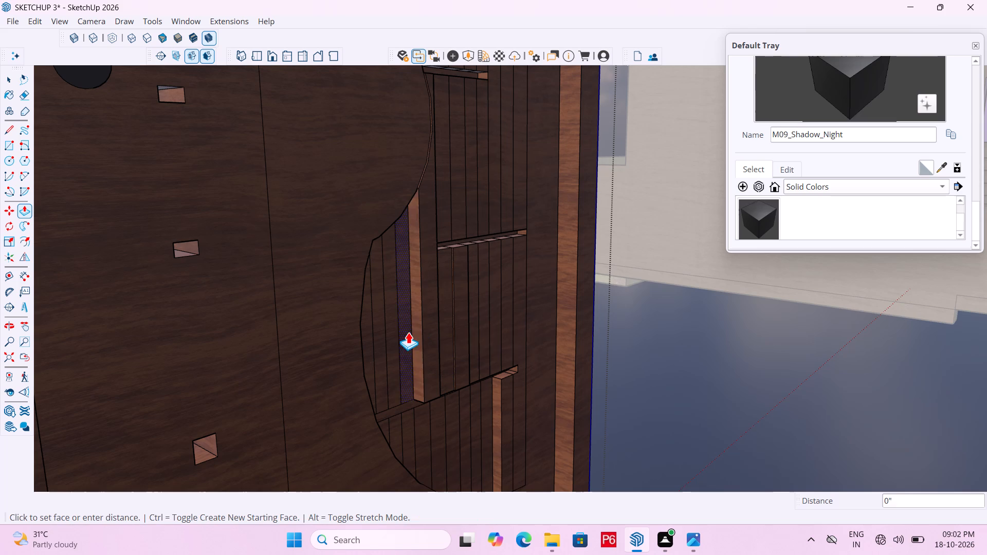
{"action": "left_click", "coordinate": [435, 332]}
{"action": "left_click", "coordinate": [392, 336]}
{"action": "left_click", "coordinate": [425, 337]}
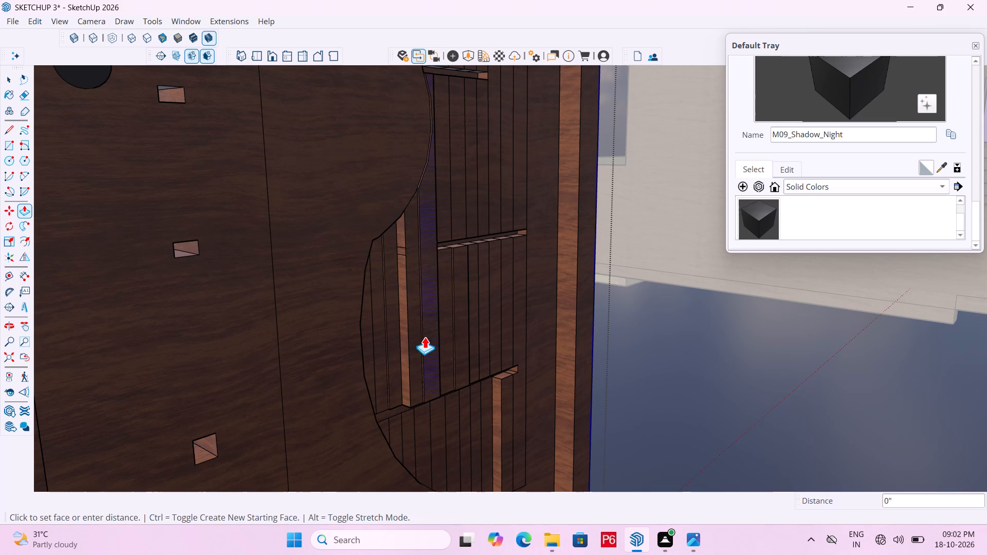
{"action": "key", "text": "ctrl+z"}
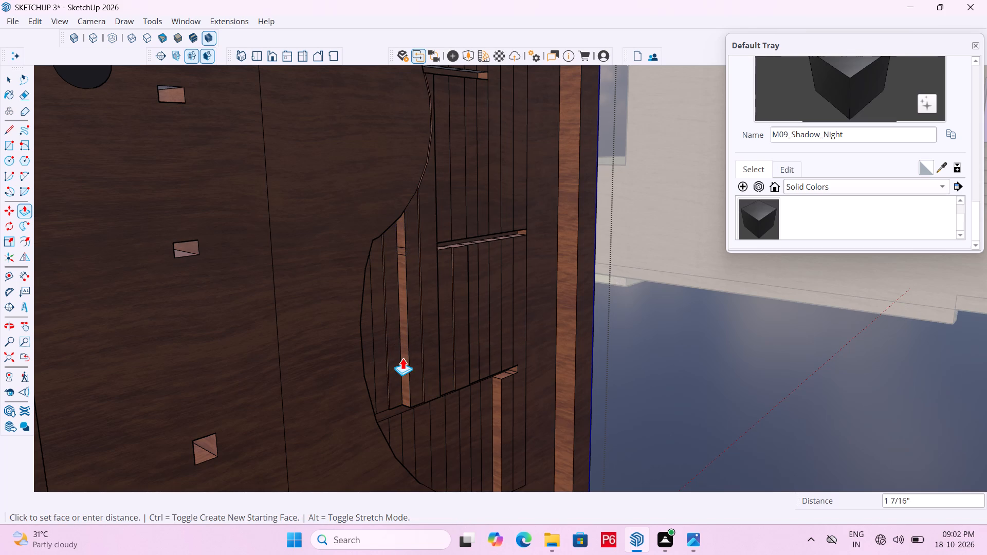
Pull the next two strips toward the curve above the bottom band outward 1 7/16", level with the finished strips.
{"action": "key", "text": "space"}
{"action": "scroll", "coordinate": [394, 356], "scroll_direction": "up", "scroll_amount": 3}
{"action": "left_click", "coordinate": [393, 356]}
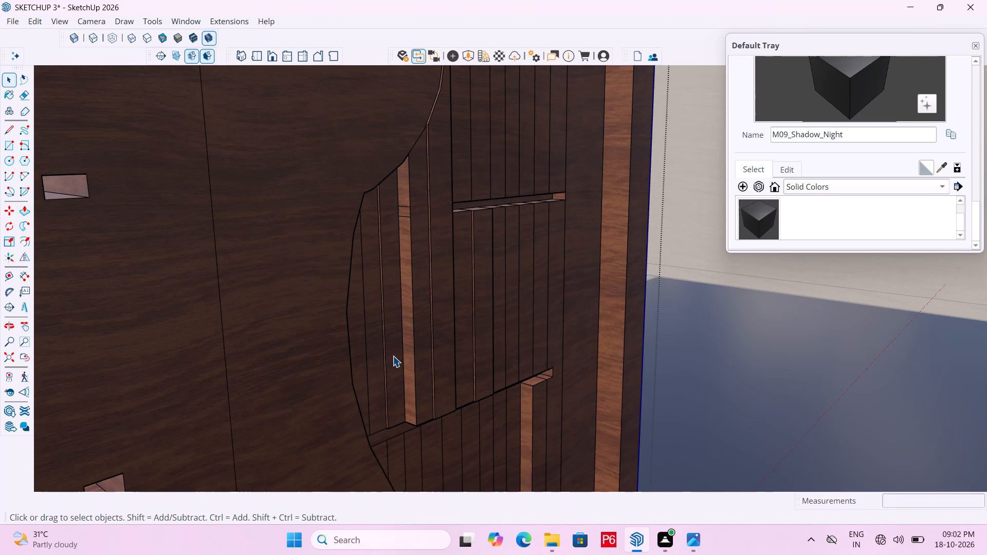
{"action": "key", "text": "p"}
{"action": "left_click", "coordinate": [394, 353]}
{"action": "left_click", "coordinate": [443, 349]}
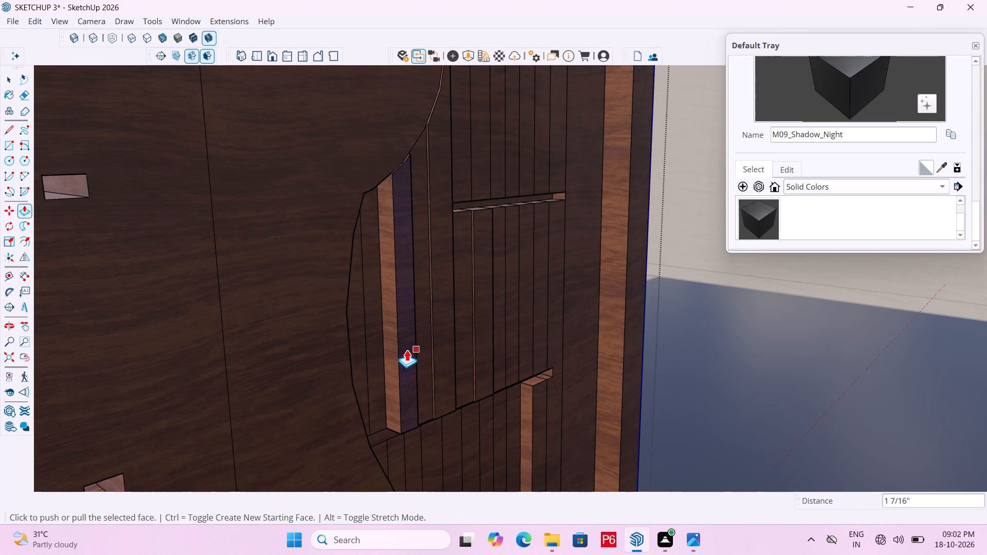
{"action": "middle_click_drag", "start_coordinate": [447, 343], "coordinate": [356, 376]}
{"action": "middle_click_drag", "start_coordinate": [577, 343], "coordinate": [528, 361]}
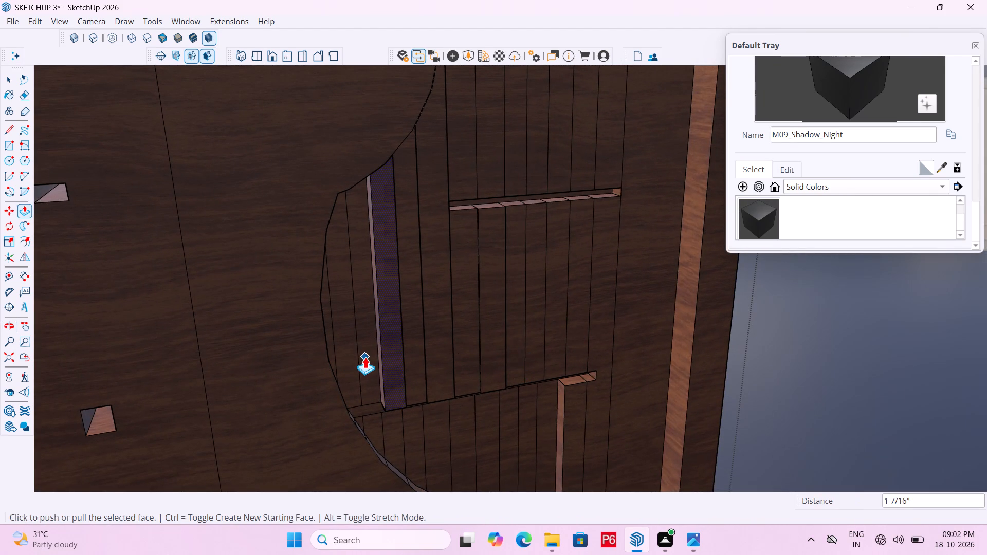
{"action": "key", "text": "space"}
{"action": "left_click", "coordinate": [365, 357]}
{"action": "key", "text": "p"}
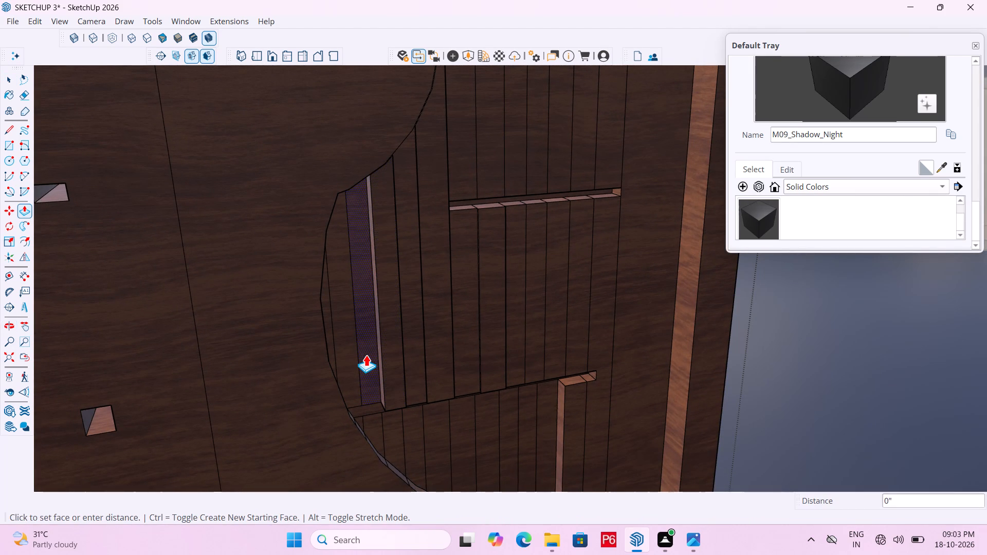
{"action": "left_click", "coordinate": [366, 355]}
{"action": "left_click", "coordinate": [438, 324]}
{"action": "middle_click_drag", "start_coordinate": [417, 322], "coordinate": [497, 307]}
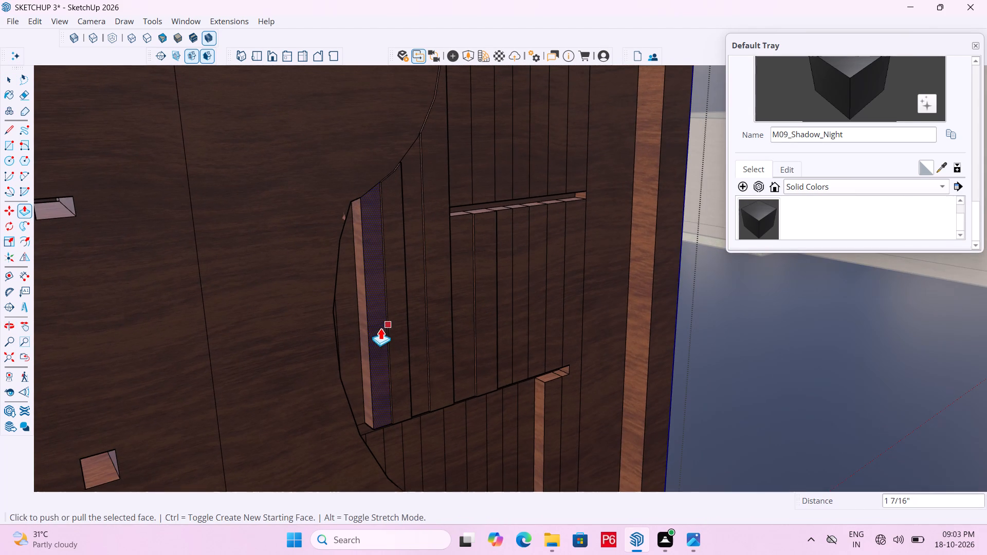
Pull the last two narrow strips along the curved edge above the bottom band outward 1 7/16", level with the others.
{"action": "key", "text": "space"}
{"action": "left_click", "coordinate": [348, 334]}
{"action": "left_click", "coordinate": [349, 323]}
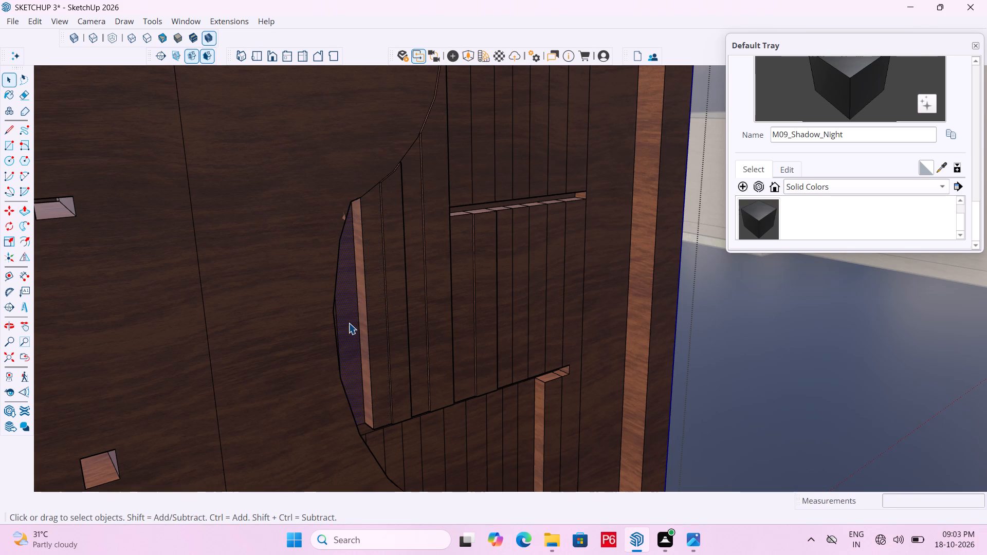
{"action": "key", "text": "p"}
{"action": "left_click", "coordinate": [341, 320]}
{"action": "left_click", "coordinate": [416, 288]}
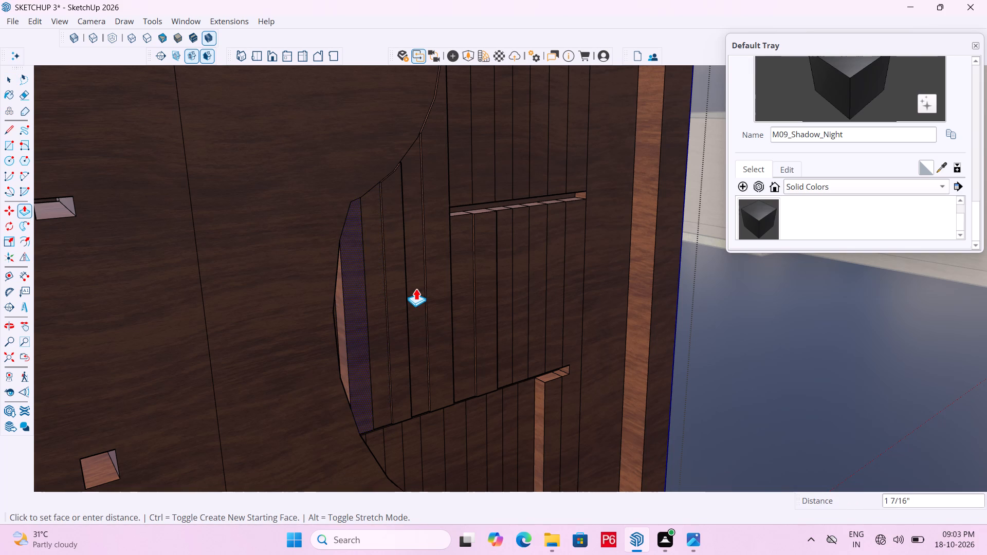
{"action": "middle_click_drag", "start_coordinate": [428, 295], "coordinate": [261, 299]}
{"action": "scroll", "coordinate": [313, 291], "scroll_direction": "up", "scroll_amount": 12}
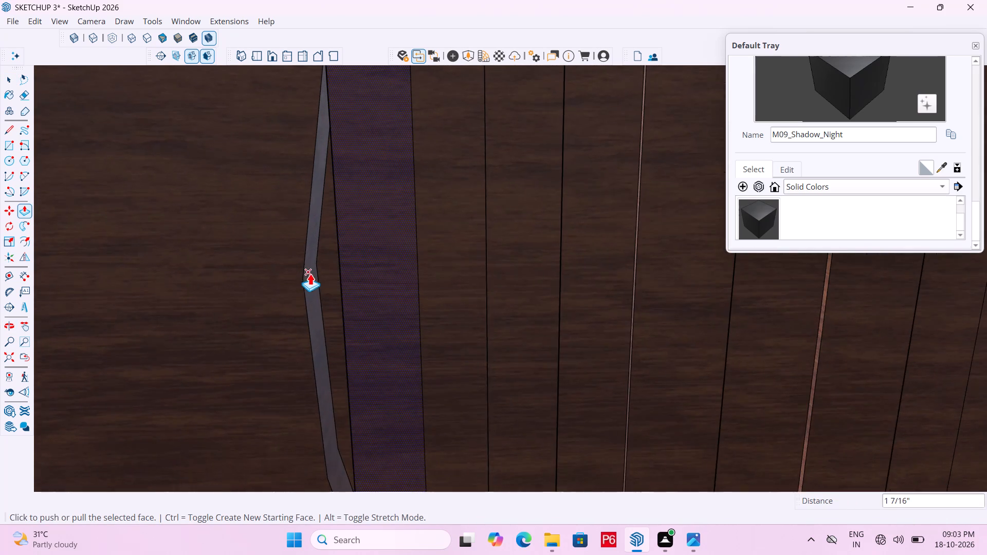
{"action": "scroll", "coordinate": [325, 273], "scroll_direction": "up", "scroll_amount": 3}
{"action": "key", "text": "space"}
{"action": "left_click", "coordinate": [320, 275]}
{"action": "key", "text": "p"}
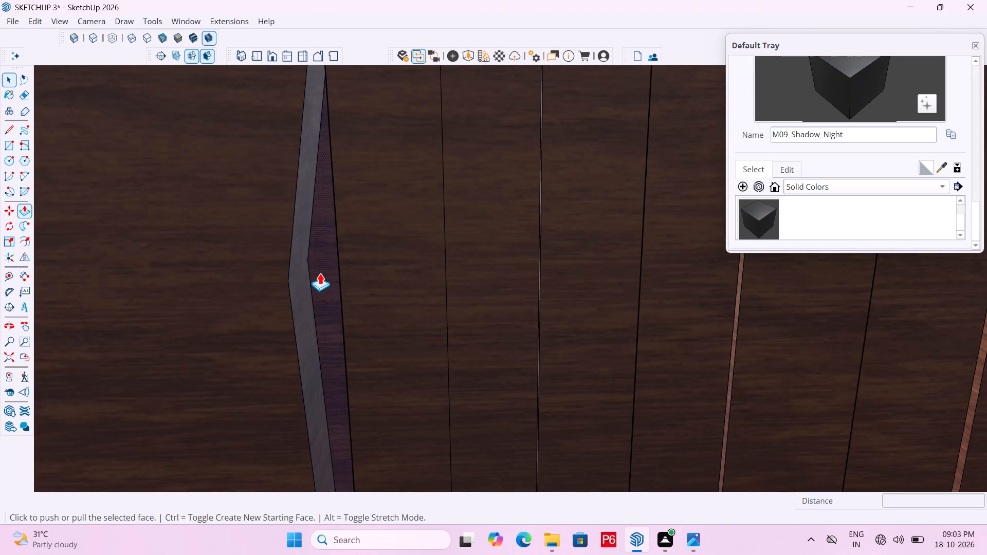
{"action": "left_click", "coordinate": [325, 337]}
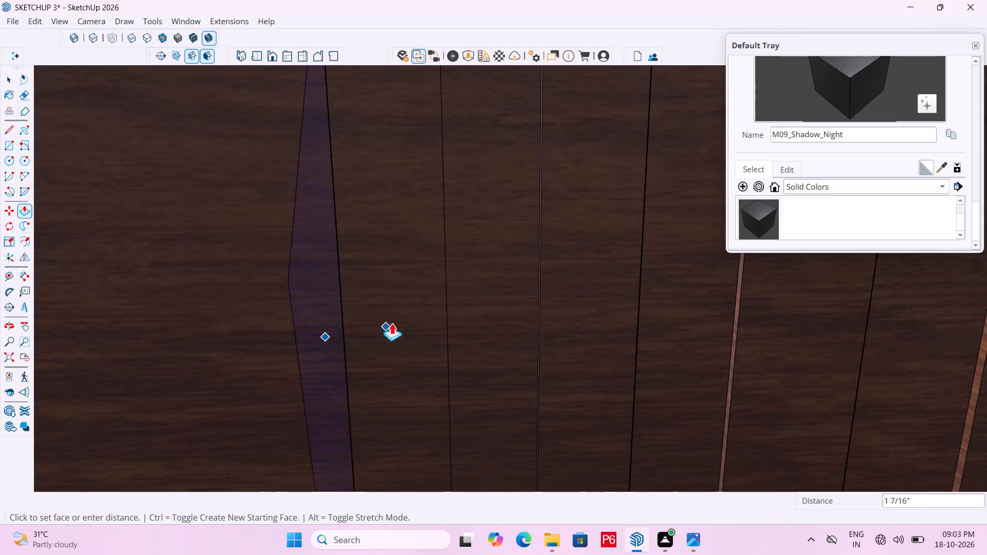
{"action": "left_click", "coordinate": [399, 315]}
Pull the next recessed strip below the bottom band outward 1 7/16", level with the finished strips beside it.
{"action": "scroll", "coordinate": [293, 211], "scroll_direction": "down", "scroll_amount": 6}
{"action": "scroll", "coordinate": [354, 235], "scroll_direction": "down", "scroll_amount": 13}
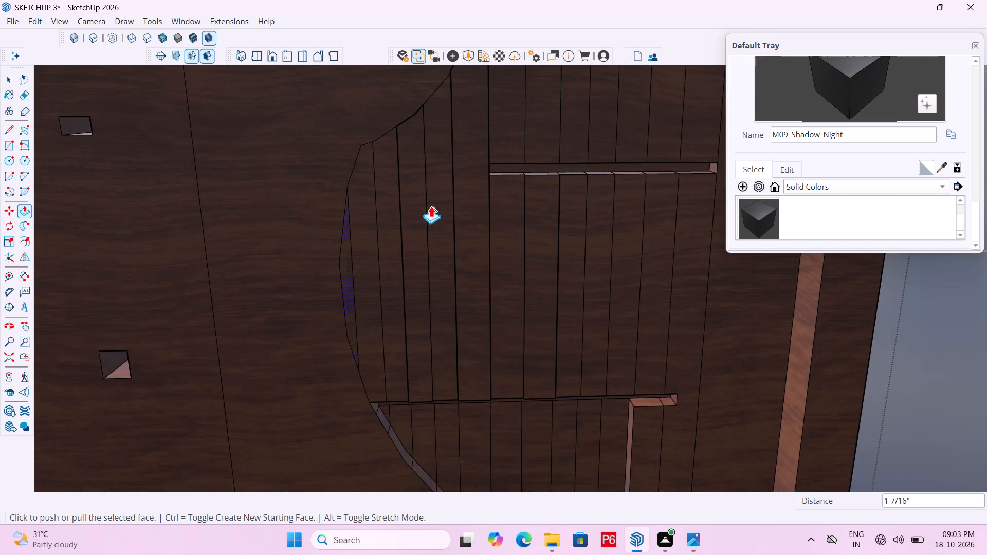
{"action": "scroll", "coordinate": [431, 206], "scroll_direction": "down", "scroll_amount": 6}
{"action": "scroll", "coordinate": [365, 250], "scroll_direction": "down", "scroll_amount": 5}
{"action": "scroll", "coordinate": [505, 385], "scroll_direction": "up", "scroll_amount": 11}
{"action": "key", "text": "space"}
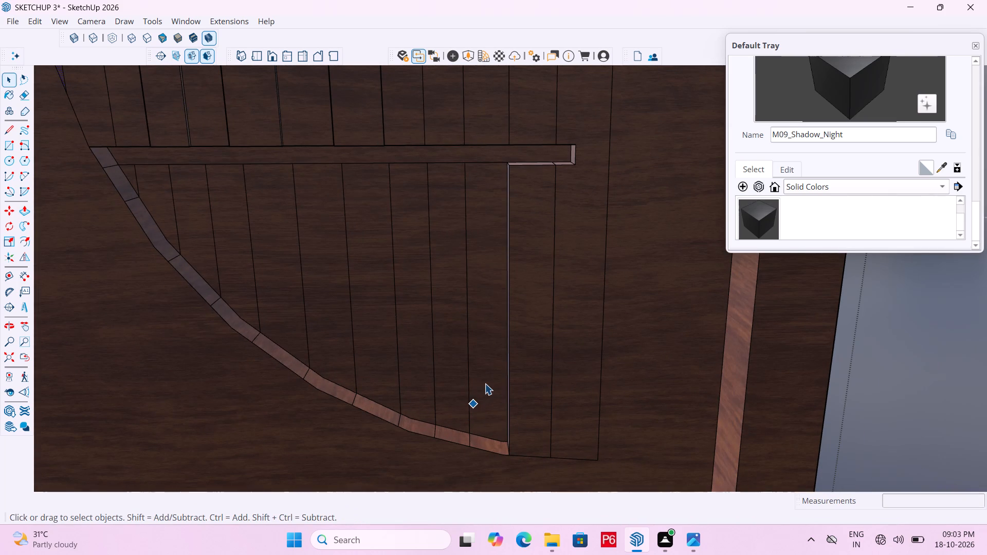
{"action": "left_click", "coordinate": [485, 382]}
{"action": "key", "text": "p"}
{"action": "left_click", "coordinate": [490, 379]}
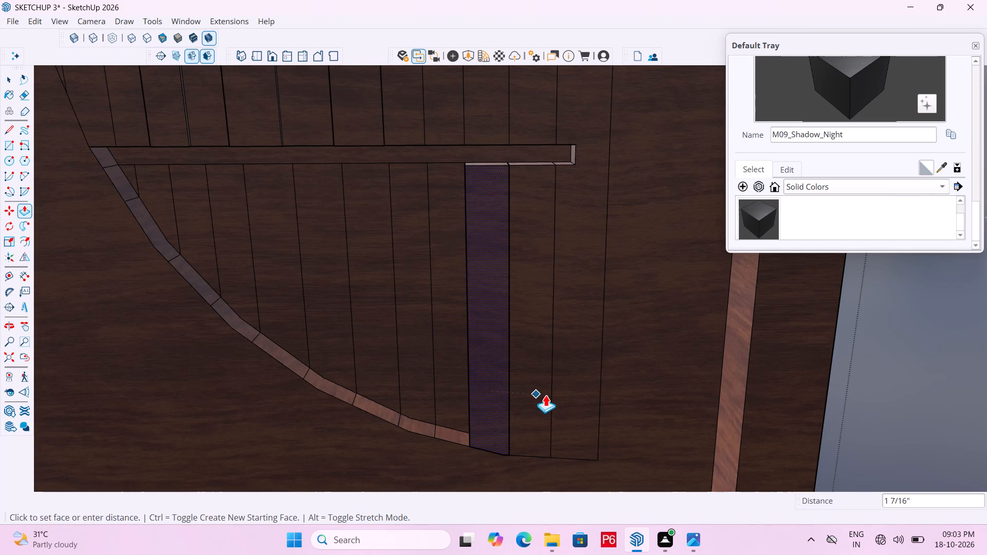
{"action": "left_click", "coordinate": [546, 358]}
Pull the following two strips below the bottom band outward until they are level with the finished strips.
{"action": "key", "text": "space"}
{"action": "left_click", "coordinate": [453, 334]}
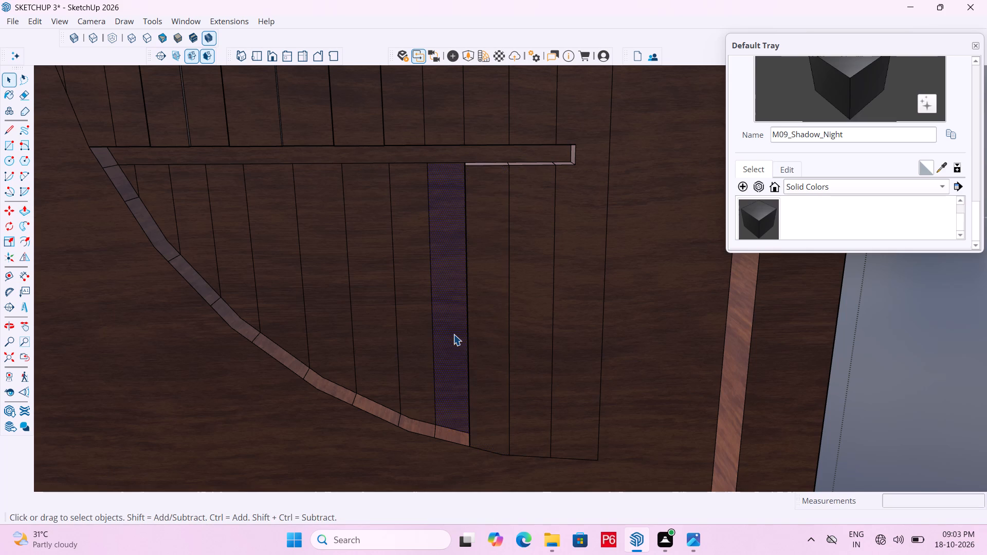
{"action": "double_click", "coordinate": [451, 334]}
{"action": "middle_click_drag", "start_coordinate": [433, 356], "coordinate": [458, 366]}
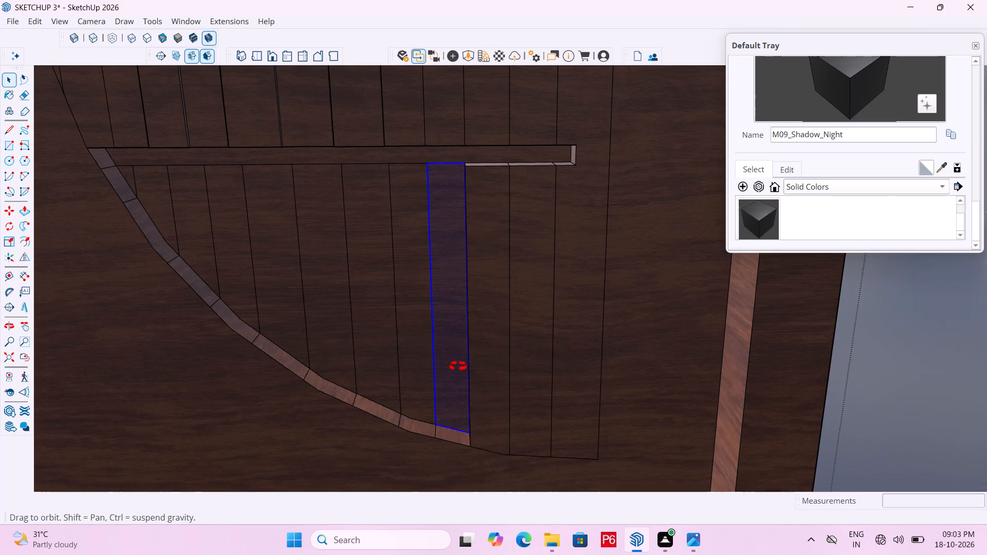
{"action": "middle_click_drag", "start_coordinate": [458, 366], "coordinate": [618, 385]}
{"action": "middle_click_drag", "start_coordinate": [316, 353], "coordinate": [686, 363]}
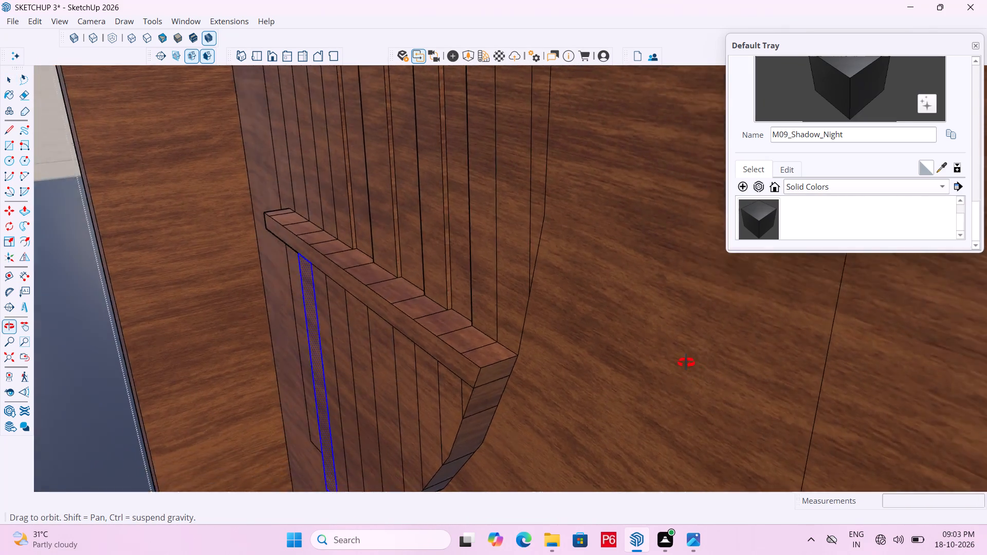
{"action": "middle_click_drag", "start_coordinate": [686, 363], "coordinate": [417, 343]}
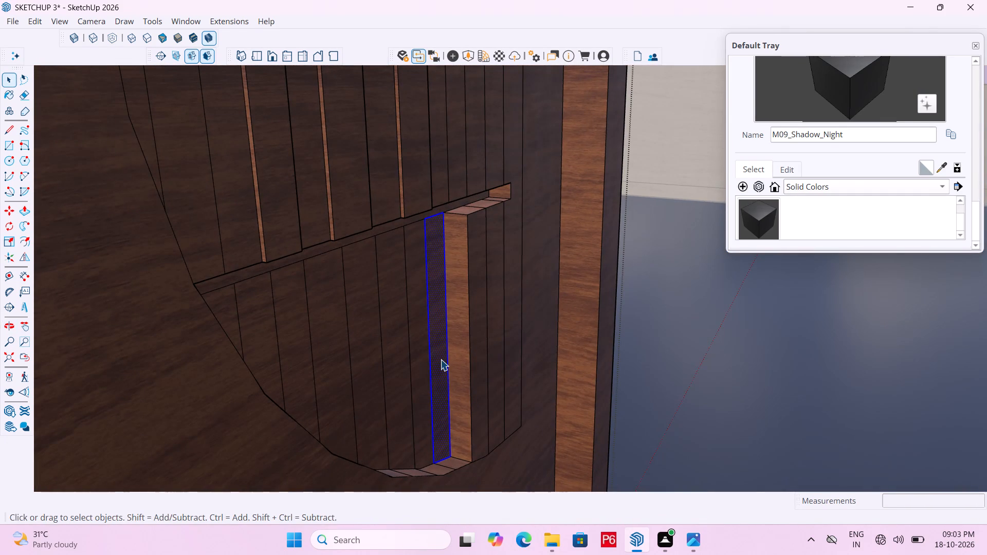
{"action": "key", "text": "p"}
{"action": "left_click", "coordinate": [441, 359]}
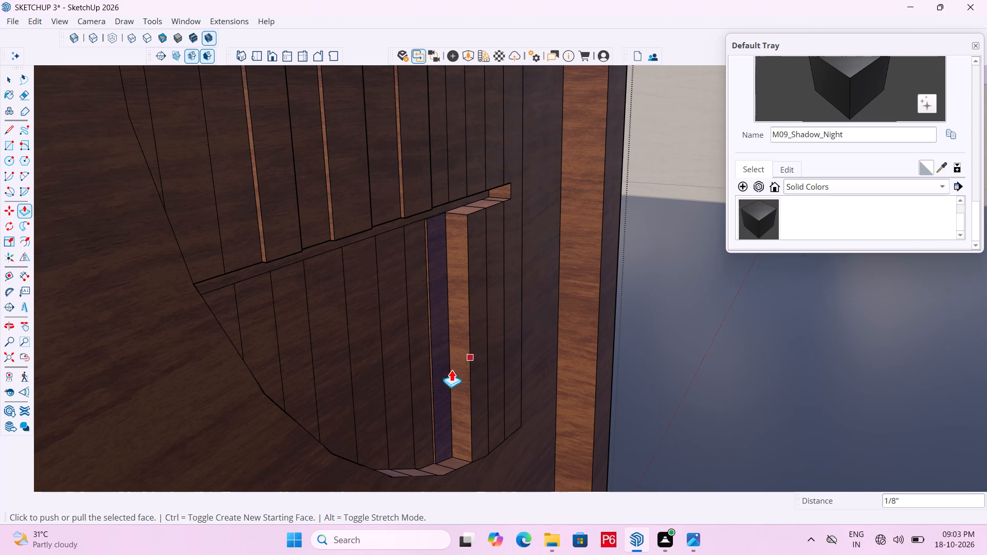
{"action": "scroll", "coordinate": [459, 376], "scroll_direction": "up", "scroll_amount": 4}
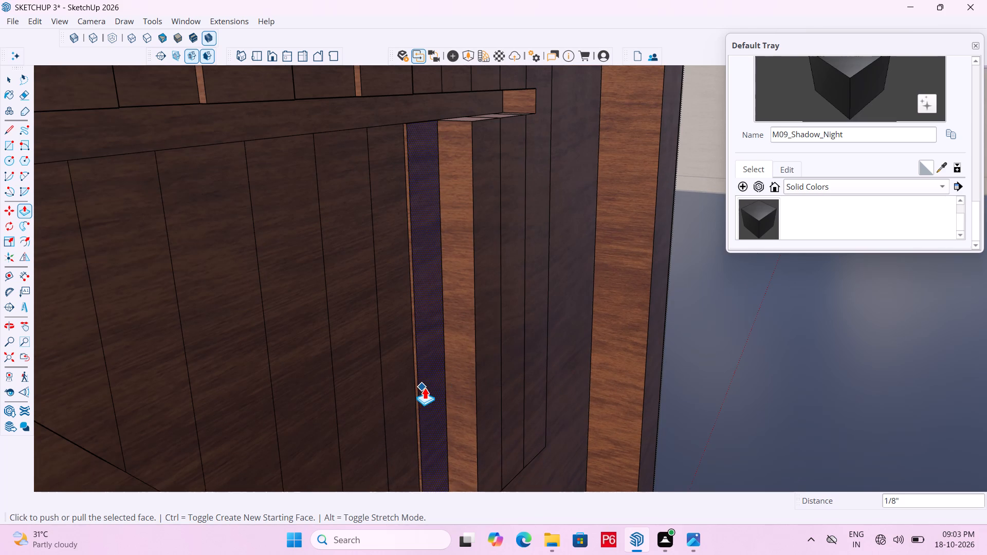
{"action": "left_click", "coordinate": [428, 387]}
{"action": "left_click_drag", "start_coordinate": [536, 251], "coordinate": [527, 254]}
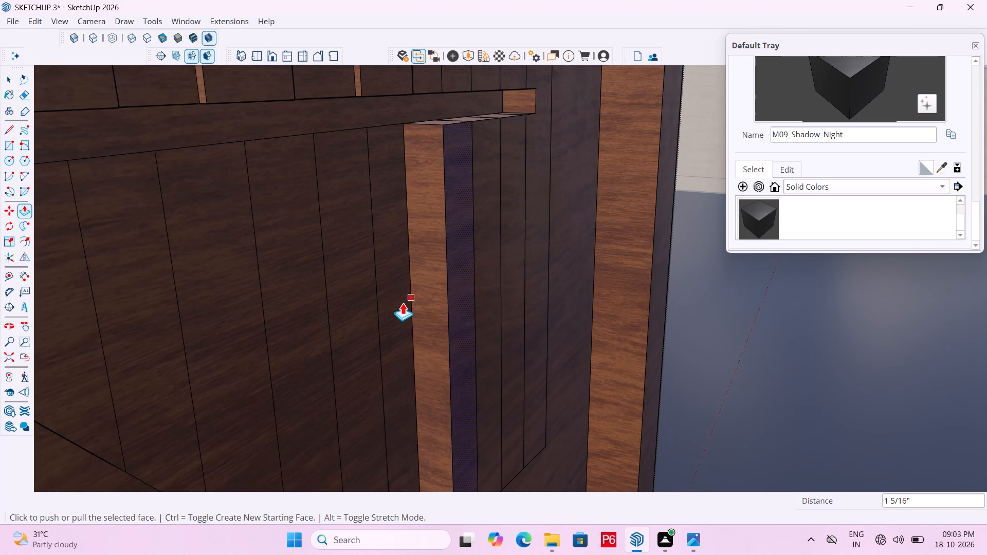
{"action": "key", "text": "space"}
{"action": "left_click", "coordinate": [393, 307]}
{"action": "key", "text": "p"}
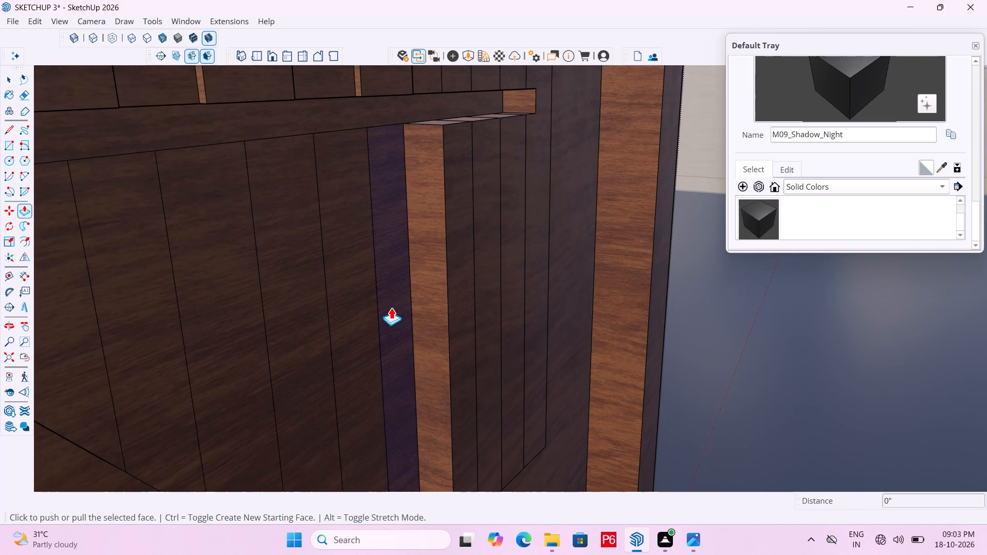
{"action": "left_click", "coordinate": [391, 307]}
{"action": "left_click", "coordinate": [463, 289]}
Pull the next strip toward the curve below the bottom band outward, level with the finished strips.
{"action": "scroll", "coordinate": [419, 322], "scroll_direction": "down", "scroll_amount": 5}
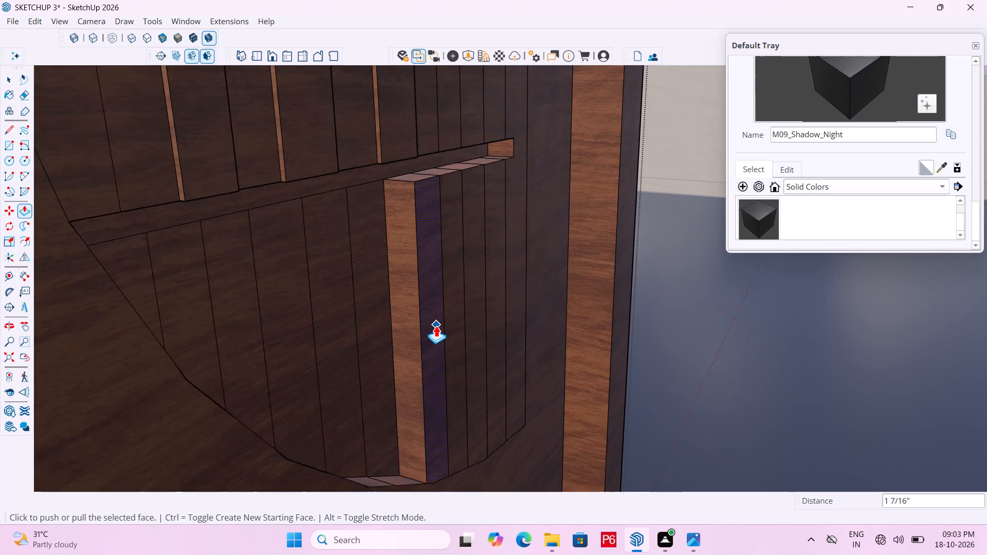
{"action": "scroll", "coordinate": [436, 325], "scroll_direction": "down", "scroll_amount": 1}
{"action": "key", "text": "p"}
{"action": "left_click", "coordinate": [385, 334]}
{"action": "key", "text": "space"}
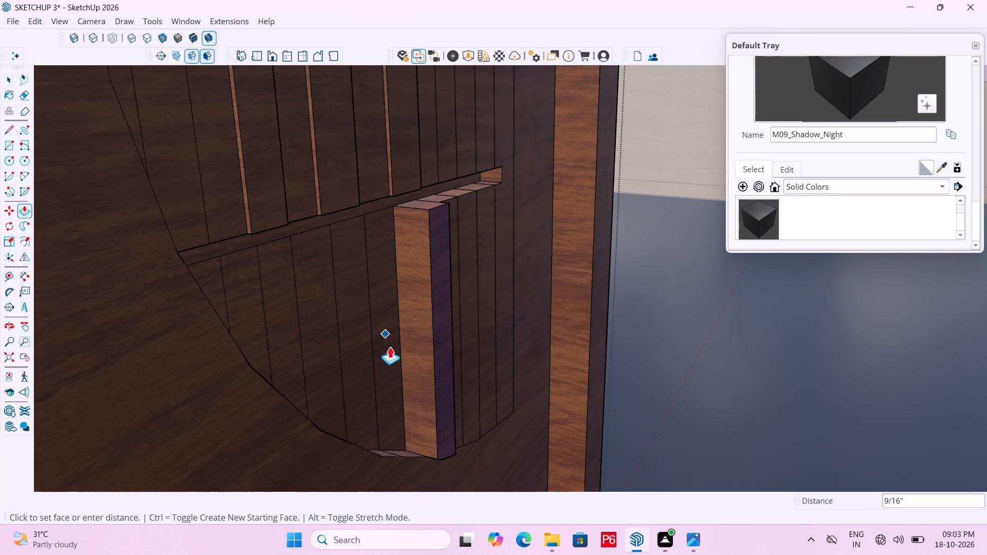
{"action": "left_click", "coordinate": [386, 340]}
{"action": "key", "text": "p"}
{"action": "left_click", "coordinate": [386, 340]}
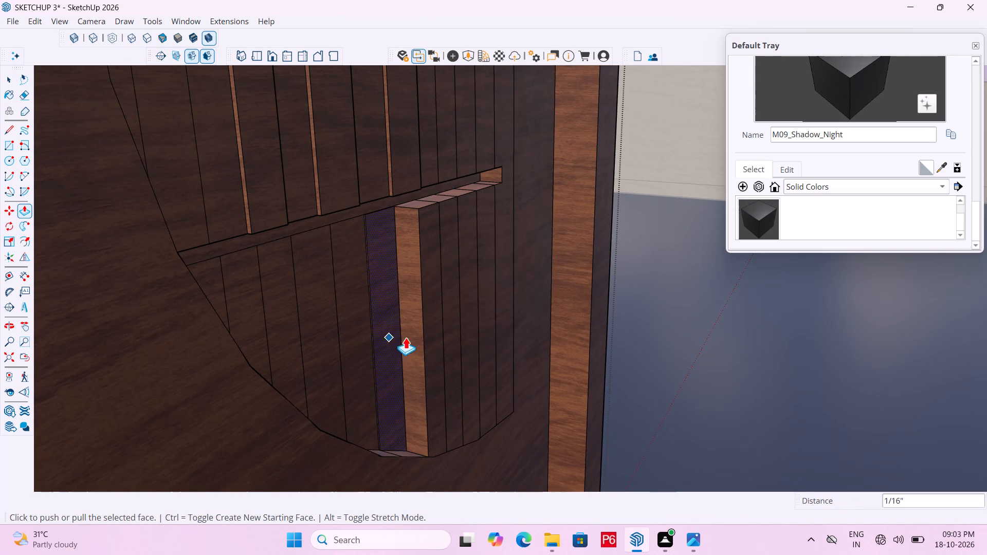
{"action": "left_click", "coordinate": [383, 340]}
{"action": "left_click", "coordinate": [394, 342]}
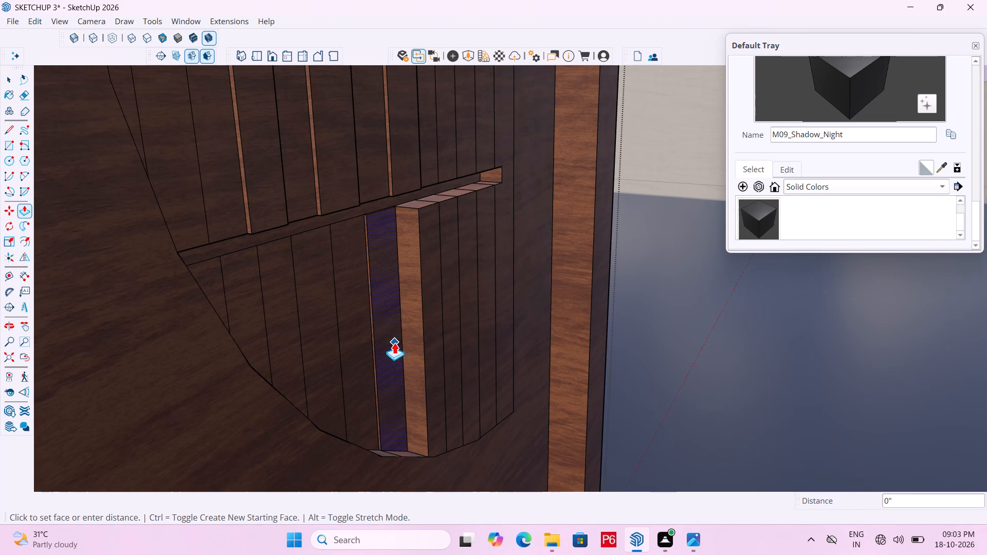
{"action": "left_click", "coordinate": [440, 302]}
Pull all remaining strips below the bottom band outward by the same distance, up to the corner where the curve meets the band.
{"action": "scroll", "coordinate": [452, 294], "scroll_direction": "down", "scroll_amount": 5}
{"action": "middle_click_drag", "start_coordinate": [454, 312], "coordinate": [357, 326]}
{"action": "scroll", "coordinate": [358, 326], "scroll_direction": "up", "scroll_amount": 4}
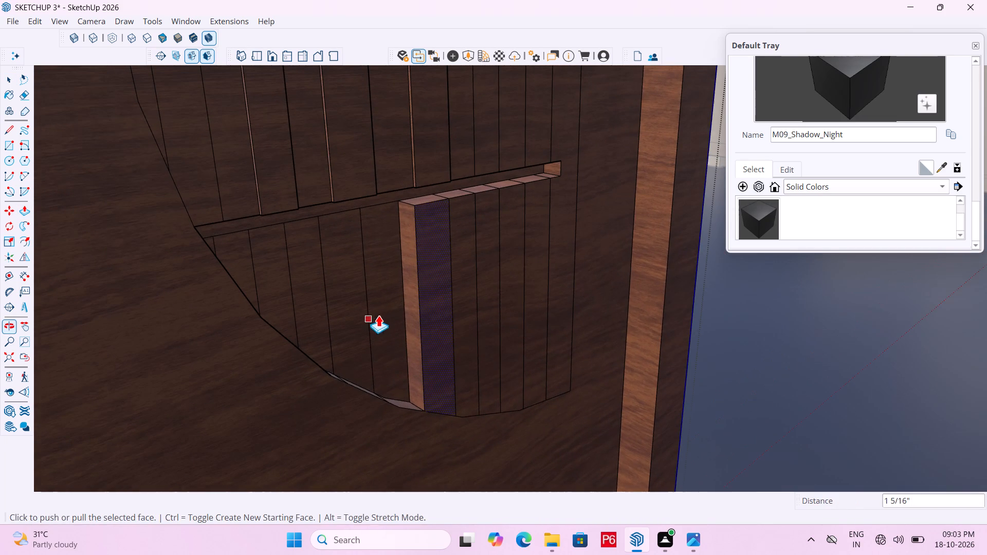
{"action": "key", "text": "space"}
{"action": "left_click", "coordinate": [390, 314]}
{"action": "key", "text": "p"}
{"action": "double_click", "coordinate": [390, 313]}
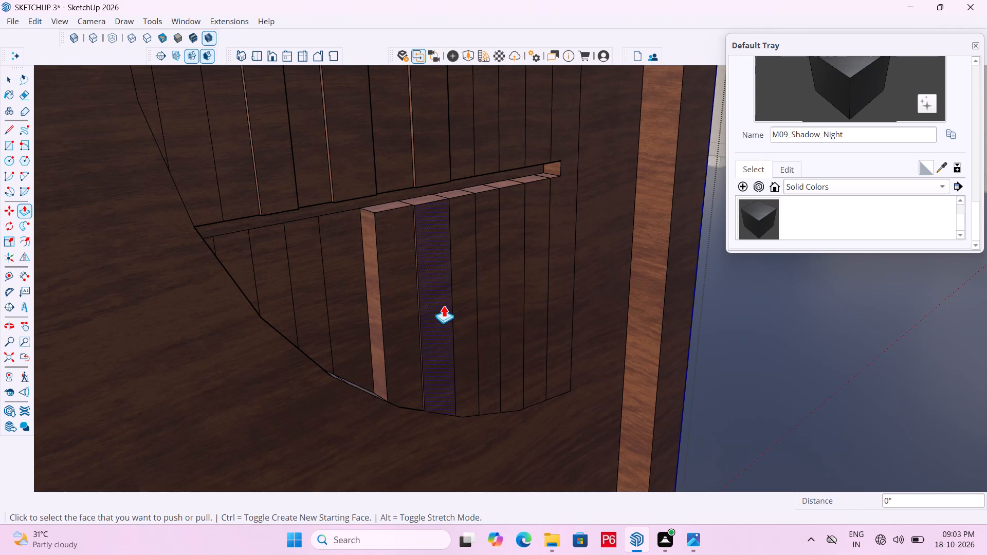
{"action": "double_click", "coordinate": [351, 297]}
{"action": "triple_click", "coordinate": [304, 303]}
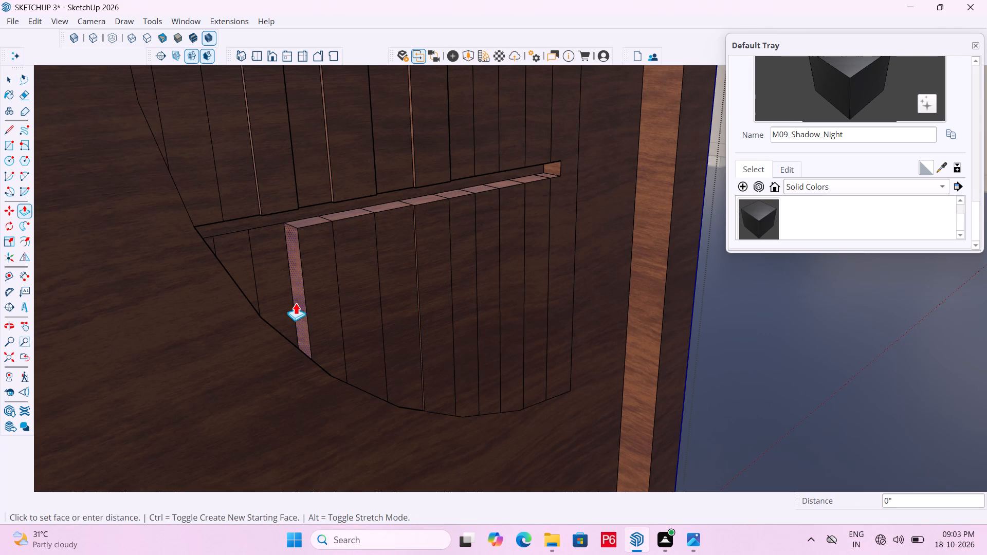
{"action": "double_click", "coordinate": [277, 302]}
{"action": "double_click", "coordinate": [277, 293]}
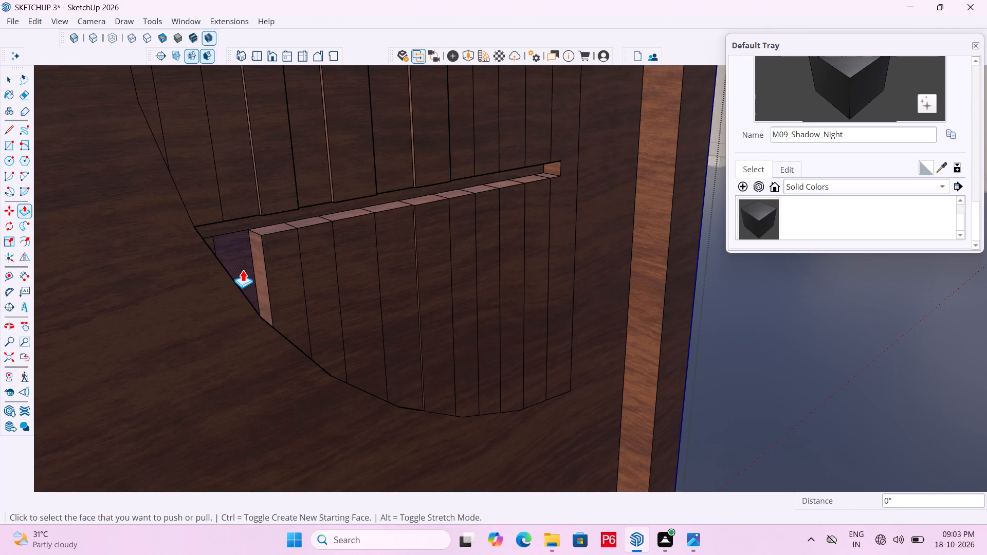
{"action": "double_click", "coordinate": [243, 270]}
{"action": "scroll", "coordinate": [200, 233], "scroll_direction": "up", "scroll_amount": 11}
{"action": "middle_click", "coordinate": [235, 235]}
{"action": "double_click", "coordinate": [210, 249]}
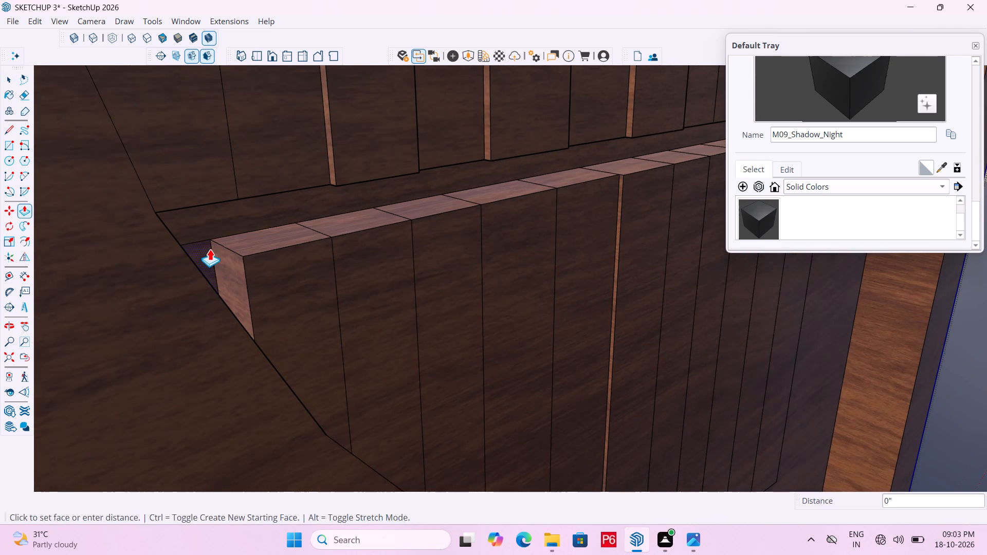
Save the model.
{"action": "scroll", "coordinate": [237, 279], "scroll_direction": "down", "scroll_amount": 11}
{"action": "key", "text": "ctrl+s"}
{"action": "key", "text": "ctrl+s"}
{"action": "key", "text": "ctrl+s"}
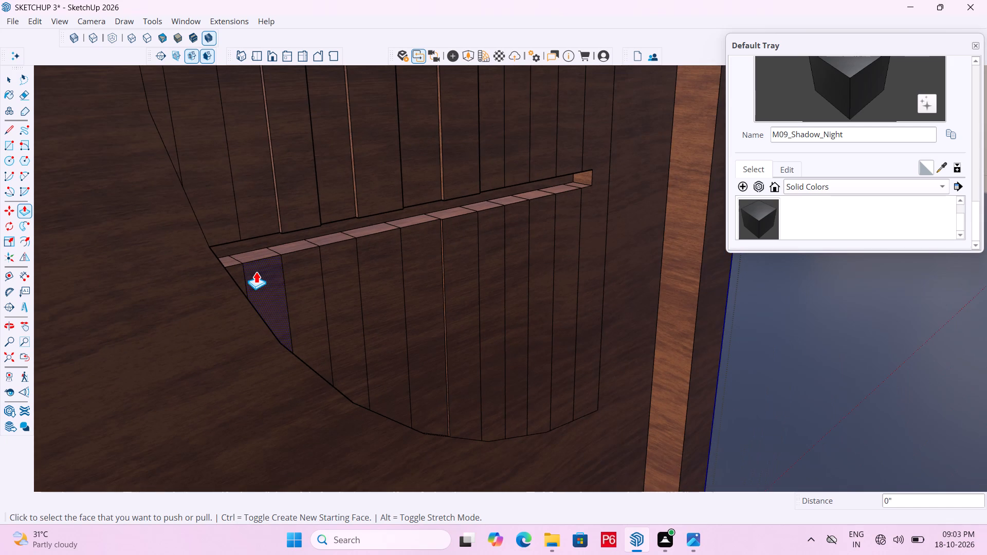
{"action": "key", "text": "ctrl+s"}
{"action": "key", "text": "ctrl+s"}
Examine the finished back side of the door, and the whole door beside the house model.
{"action": "scroll", "coordinate": [273, 282], "scroll_direction": "down", "scroll_amount": 5}
{"action": "scroll", "coordinate": [360, 271], "scroll_direction": "down", "scroll_amount": 6}
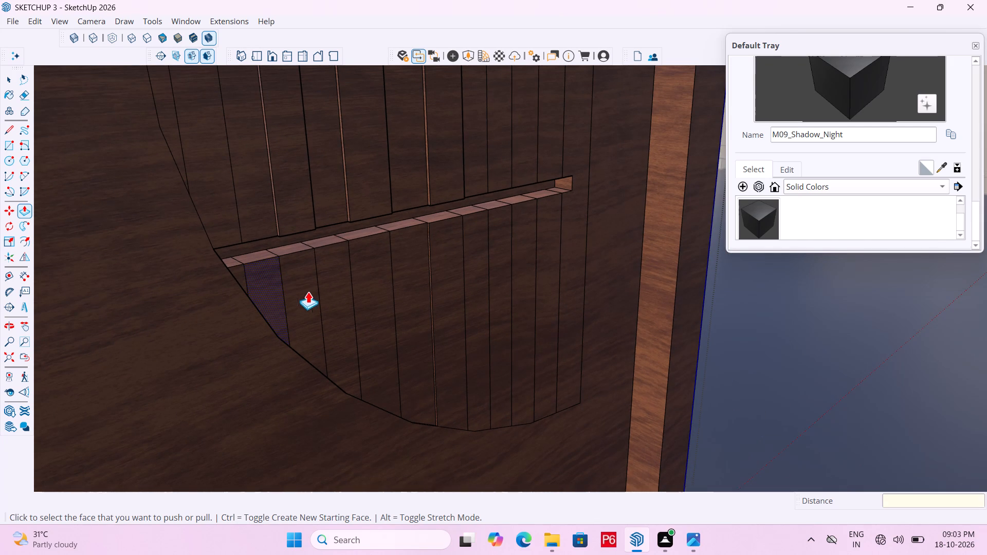
{"action": "scroll", "coordinate": [430, 328], "scroll_direction": "down", "scroll_amount": 7}
{"action": "scroll", "coordinate": [345, 297], "scroll_direction": "down", "scroll_amount": 12}
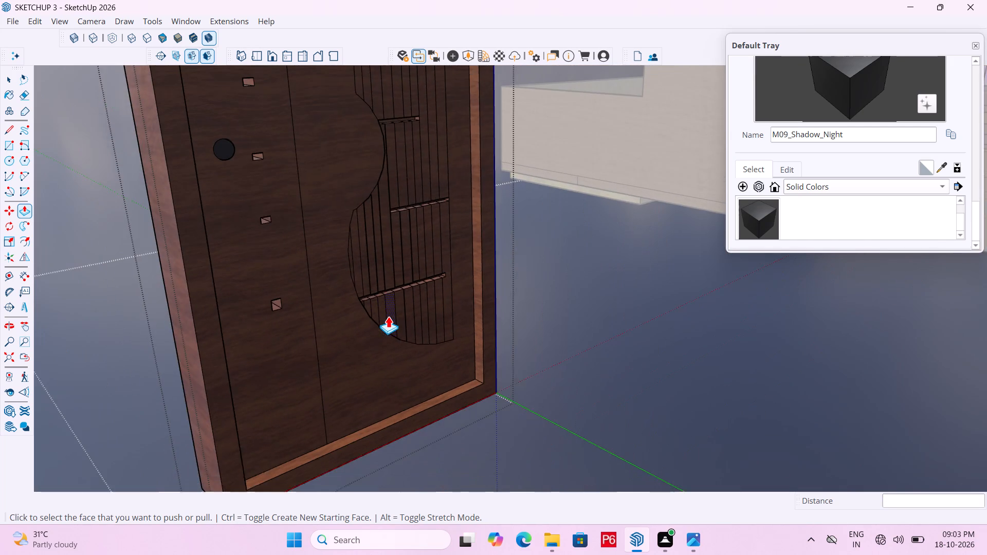
{"action": "scroll", "coordinate": [309, 302], "scroll_direction": "down", "scroll_amount": 5}
{"action": "middle_click_drag", "start_coordinate": [271, 293], "coordinate": [452, 345]}
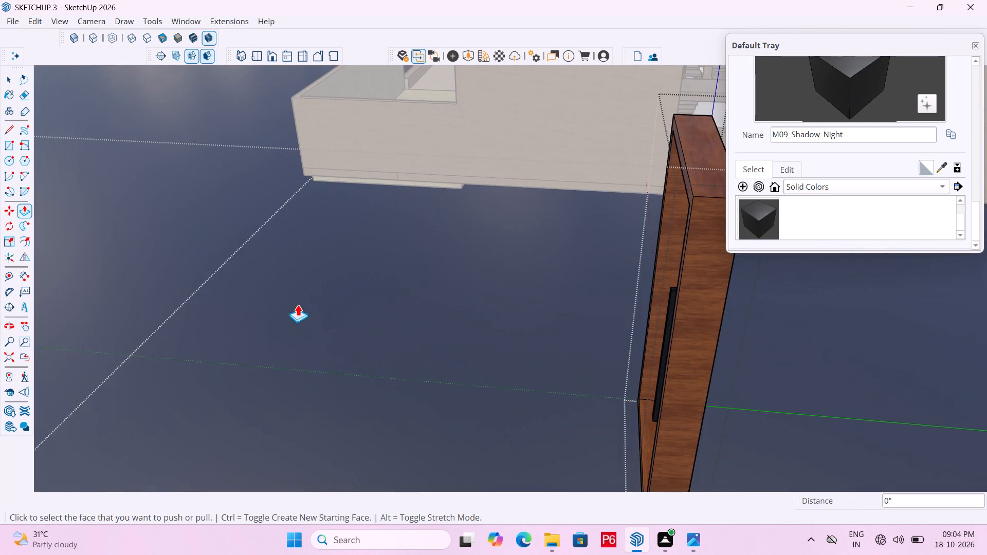
{"action": "scroll", "coordinate": [262, 312], "scroll_direction": "down", "scroll_amount": 5}
{"action": "middle_click_drag", "start_coordinate": [334, 332], "coordinate": [659, 346]}
{"action": "scroll", "coordinate": [351, 320], "scroll_direction": "down", "scroll_amount": 7}
{"action": "scroll", "coordinate": [208, 315], "scroll_direction": "down", "scroll_amount": 8}
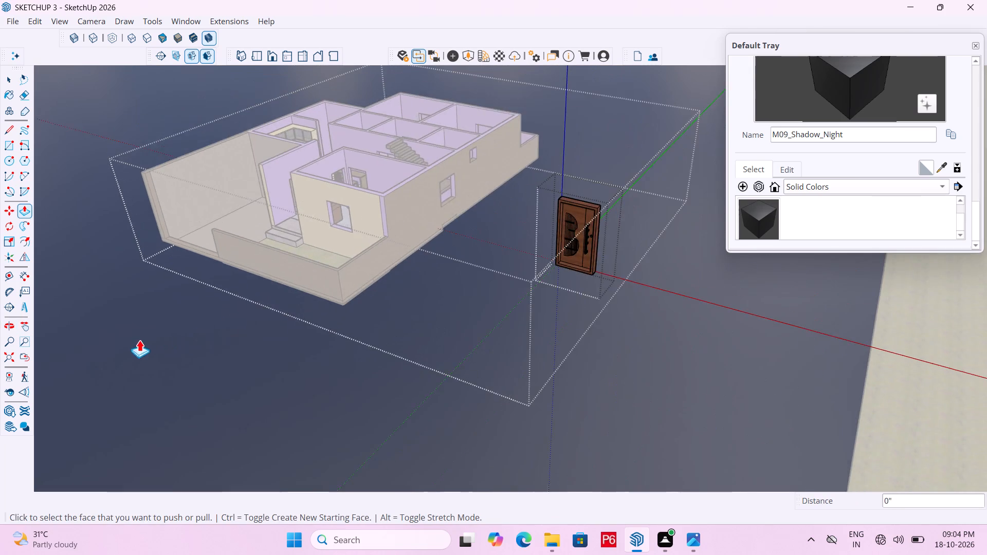
Examine the front side of the finished entrance door beside the house.
{"action": "scroll", "coordinate": [578, 228], "scroll_direction": "up", "scroll_amount": 19}
{"action": "middle_click_drag", "start_coordinate": [578, 228], "coordinate": [584, 230]}
{"action": "key", "text": "space"}
{"action": "left_click", "coordinate": [408, 266]}
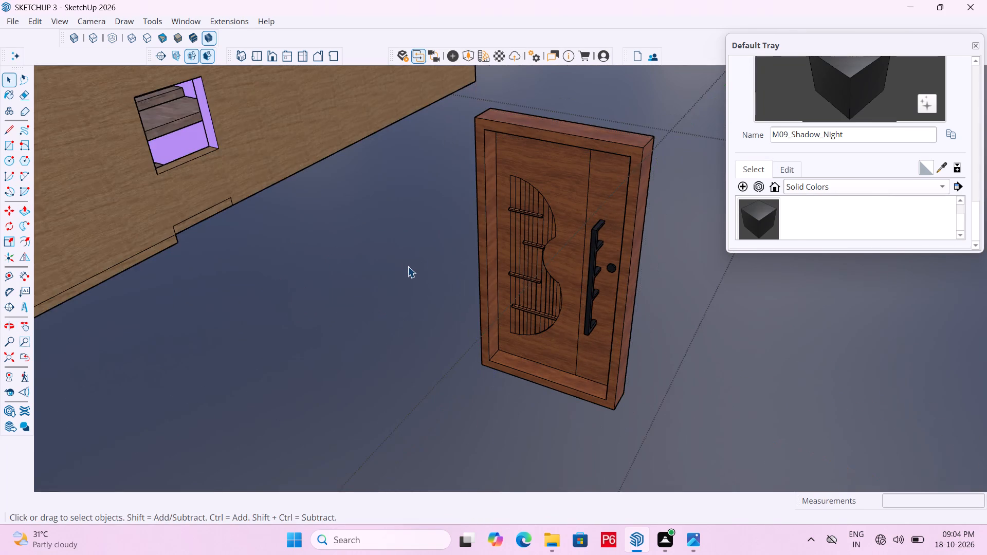
{"action": "middle_click_drag", "start_coordinate": [559, 224], "coordinate": [547, 170]}
{"action": "scroll", "coordinate": [558, 161], "scroll_direction": "up", "scroll_amount": 8}
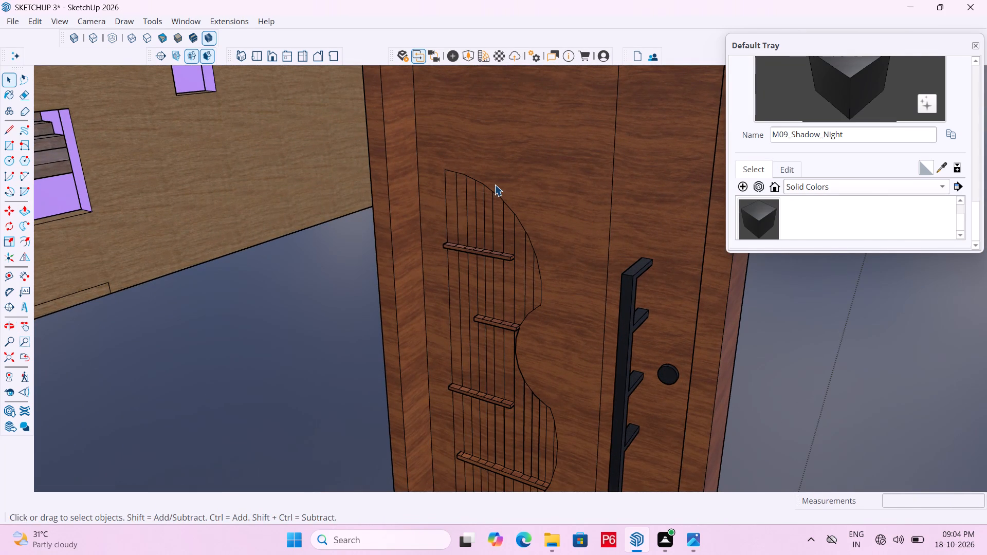
{"action": "scroll", "coordinate": [458, 185], "scroll_direction": "down", "scroll_amount": 7}
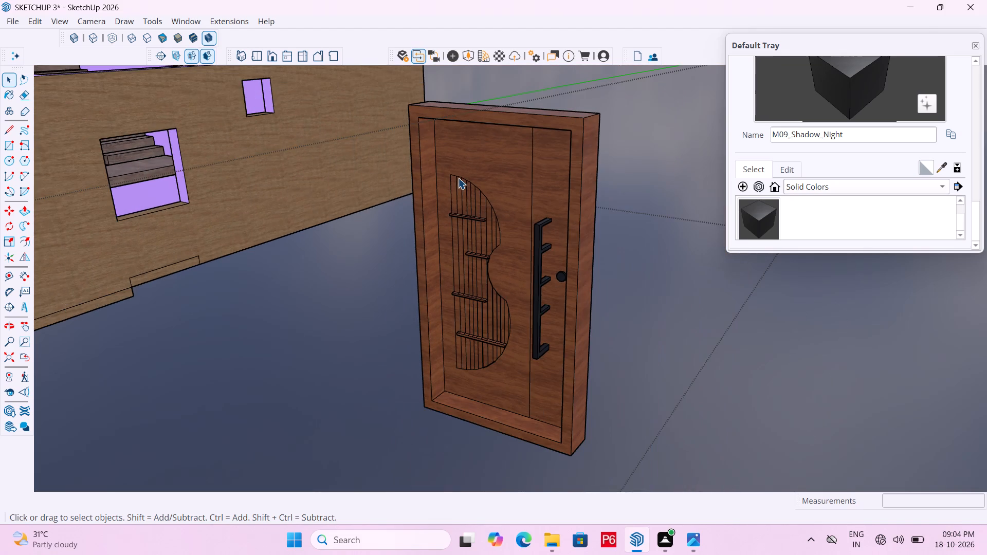
{"action": "middle_click_drag", "start_coordinate": [497, 185], "coordinate": [587, 165]}
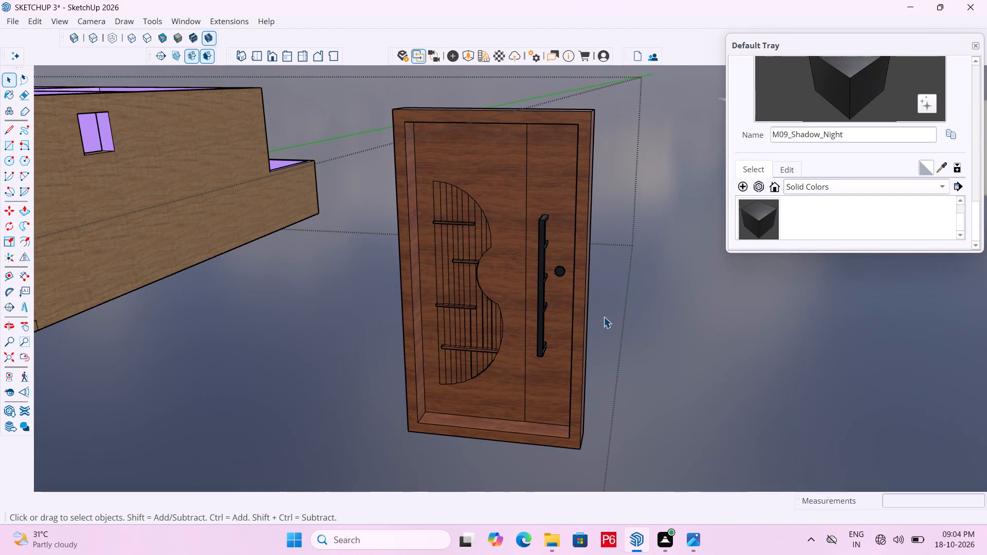
{"action": "left_click", "coordinate": [689, 321]}
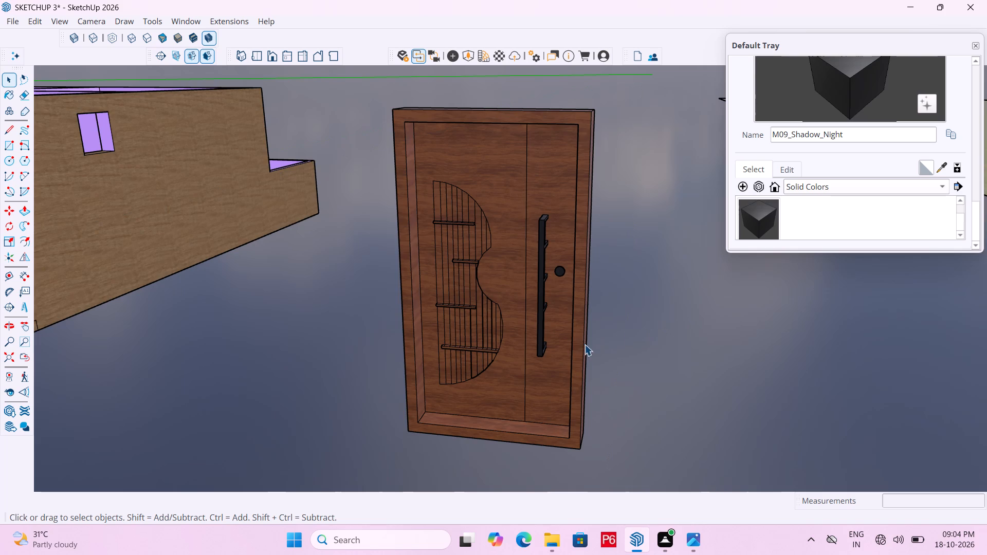
{"action": "scroll", "coordinate": [604, 356], "scroll_direction": "down", "scroll_amount": 5}
Save the model.
{"action": "key", "text": "ctrl+s"}
{"action": "key", "text": "ctrl+s"}
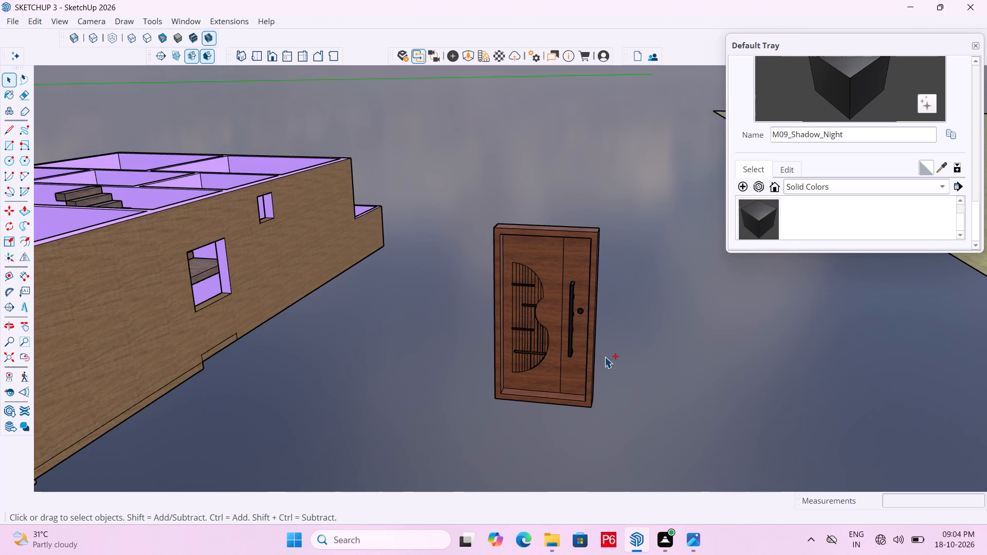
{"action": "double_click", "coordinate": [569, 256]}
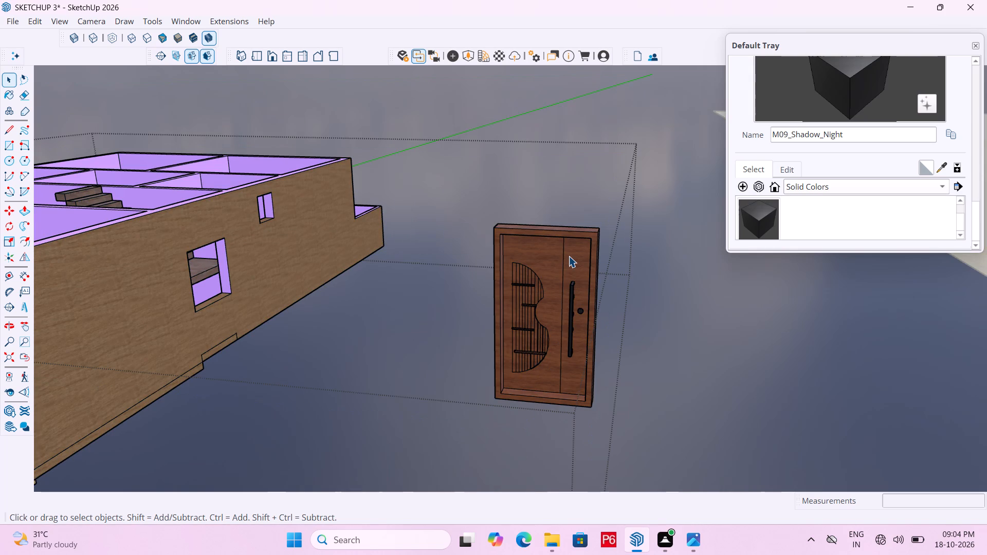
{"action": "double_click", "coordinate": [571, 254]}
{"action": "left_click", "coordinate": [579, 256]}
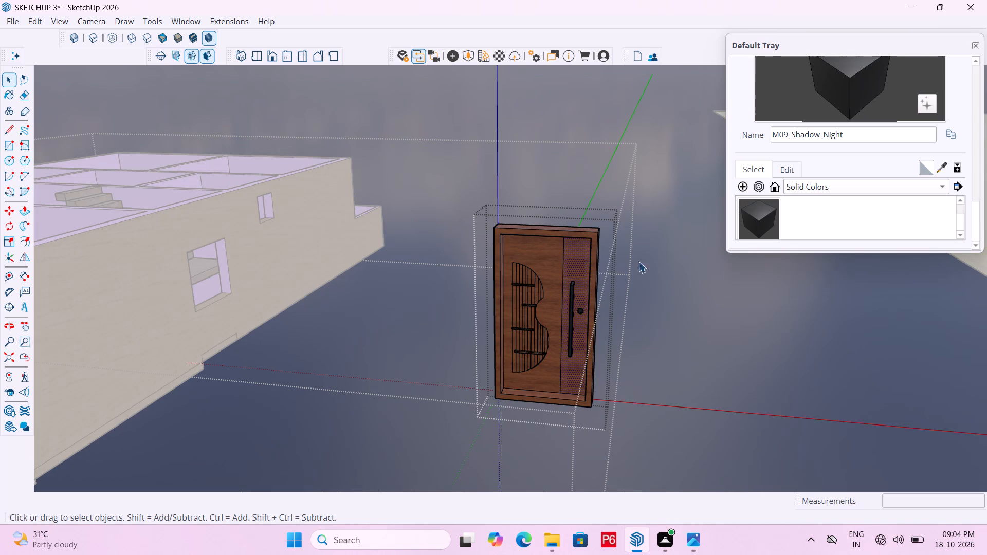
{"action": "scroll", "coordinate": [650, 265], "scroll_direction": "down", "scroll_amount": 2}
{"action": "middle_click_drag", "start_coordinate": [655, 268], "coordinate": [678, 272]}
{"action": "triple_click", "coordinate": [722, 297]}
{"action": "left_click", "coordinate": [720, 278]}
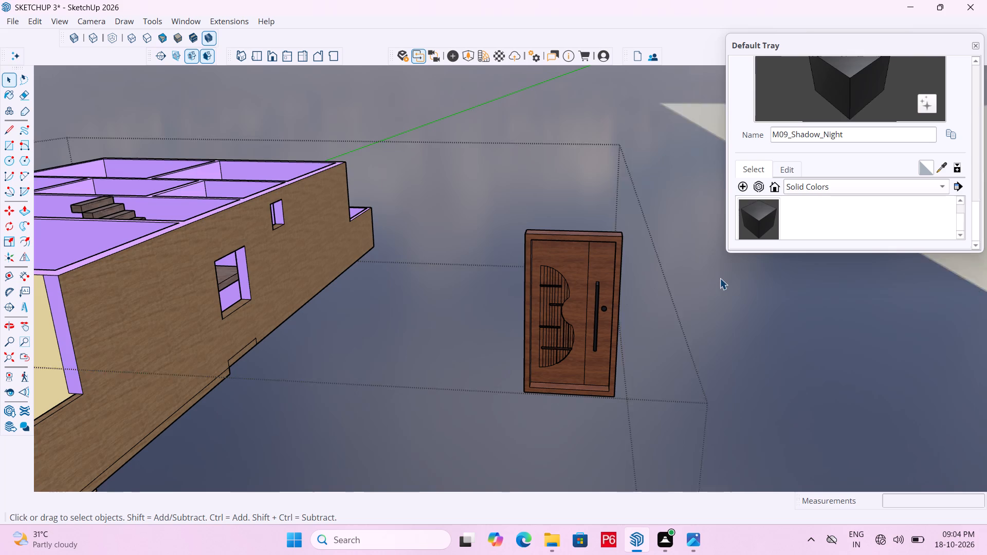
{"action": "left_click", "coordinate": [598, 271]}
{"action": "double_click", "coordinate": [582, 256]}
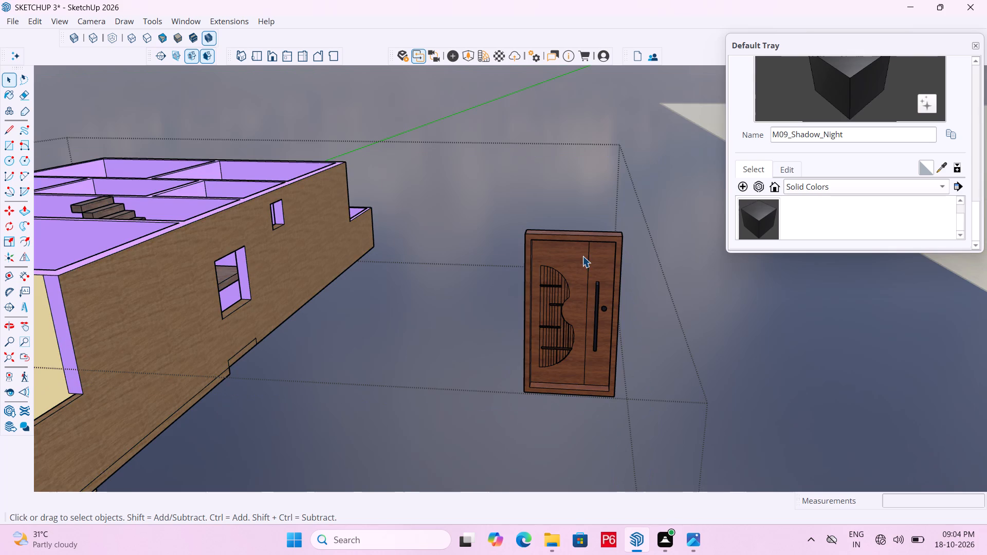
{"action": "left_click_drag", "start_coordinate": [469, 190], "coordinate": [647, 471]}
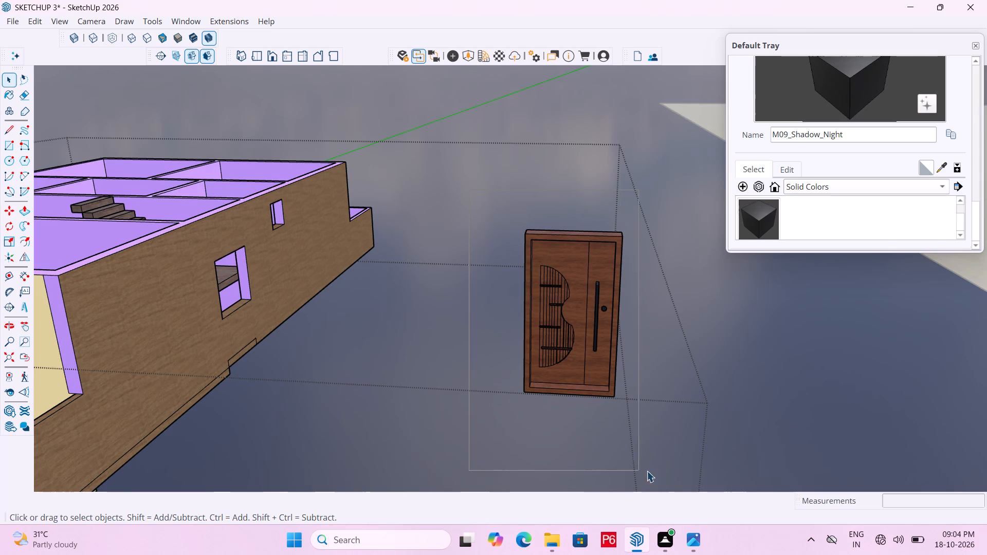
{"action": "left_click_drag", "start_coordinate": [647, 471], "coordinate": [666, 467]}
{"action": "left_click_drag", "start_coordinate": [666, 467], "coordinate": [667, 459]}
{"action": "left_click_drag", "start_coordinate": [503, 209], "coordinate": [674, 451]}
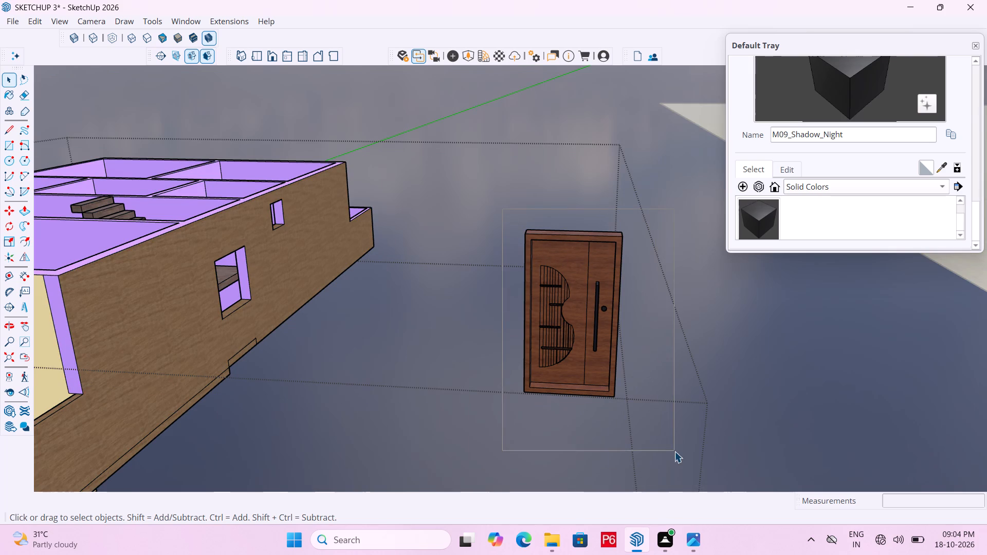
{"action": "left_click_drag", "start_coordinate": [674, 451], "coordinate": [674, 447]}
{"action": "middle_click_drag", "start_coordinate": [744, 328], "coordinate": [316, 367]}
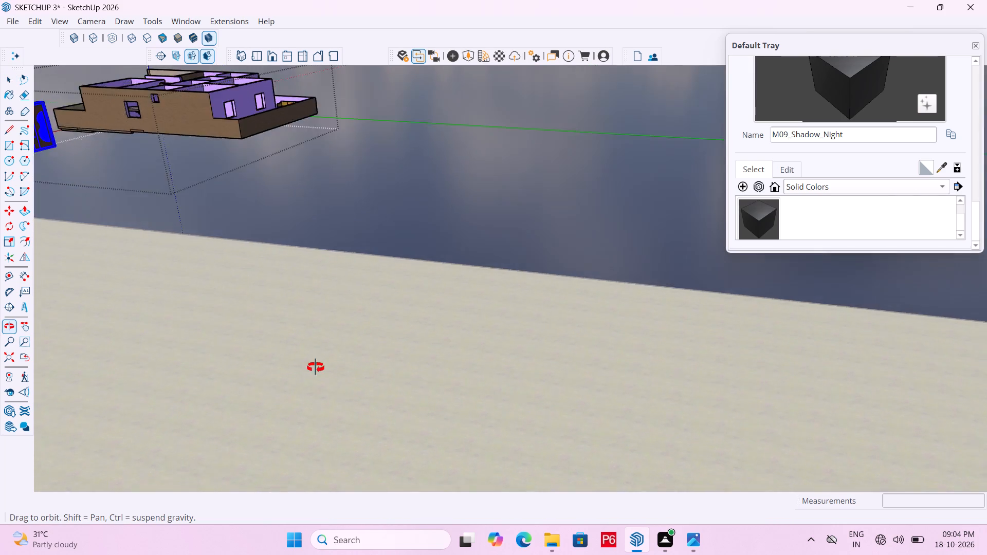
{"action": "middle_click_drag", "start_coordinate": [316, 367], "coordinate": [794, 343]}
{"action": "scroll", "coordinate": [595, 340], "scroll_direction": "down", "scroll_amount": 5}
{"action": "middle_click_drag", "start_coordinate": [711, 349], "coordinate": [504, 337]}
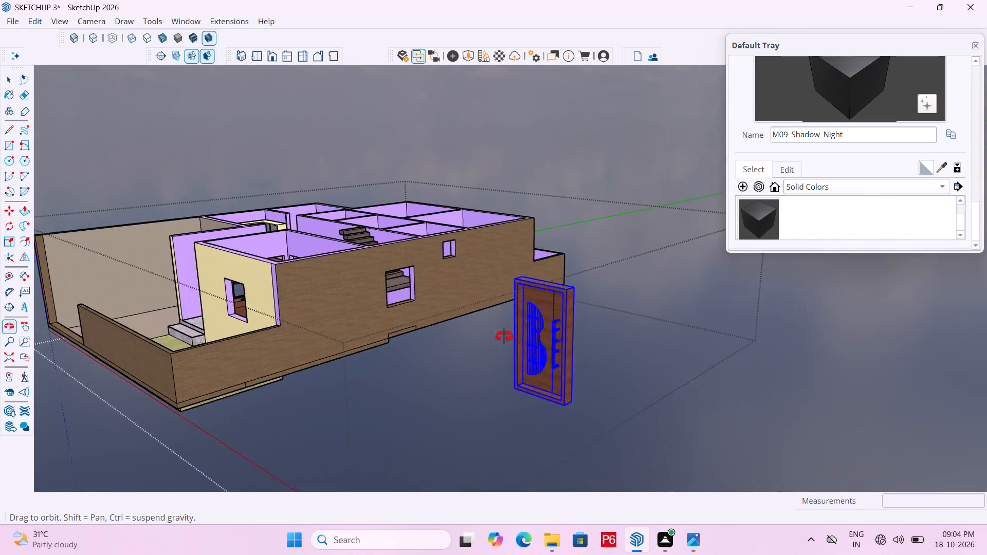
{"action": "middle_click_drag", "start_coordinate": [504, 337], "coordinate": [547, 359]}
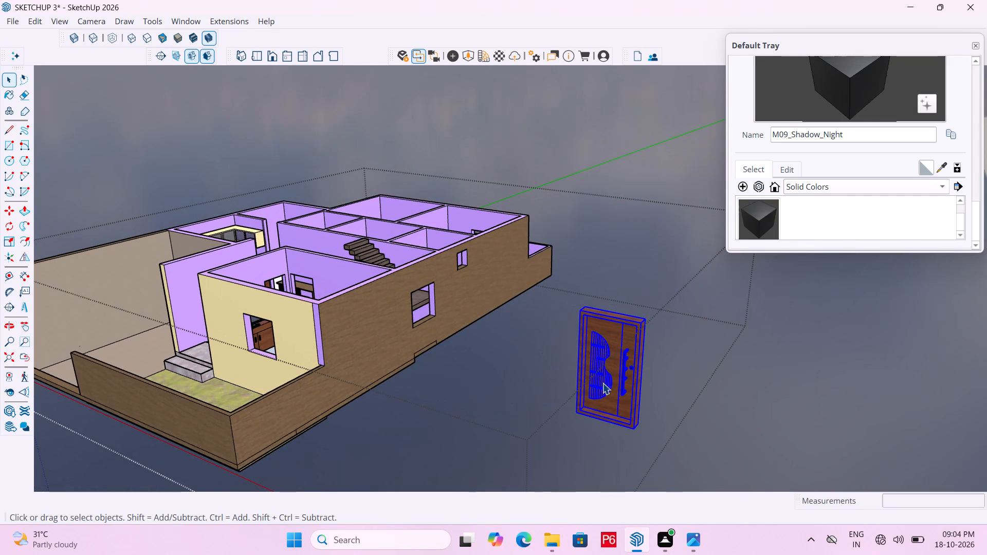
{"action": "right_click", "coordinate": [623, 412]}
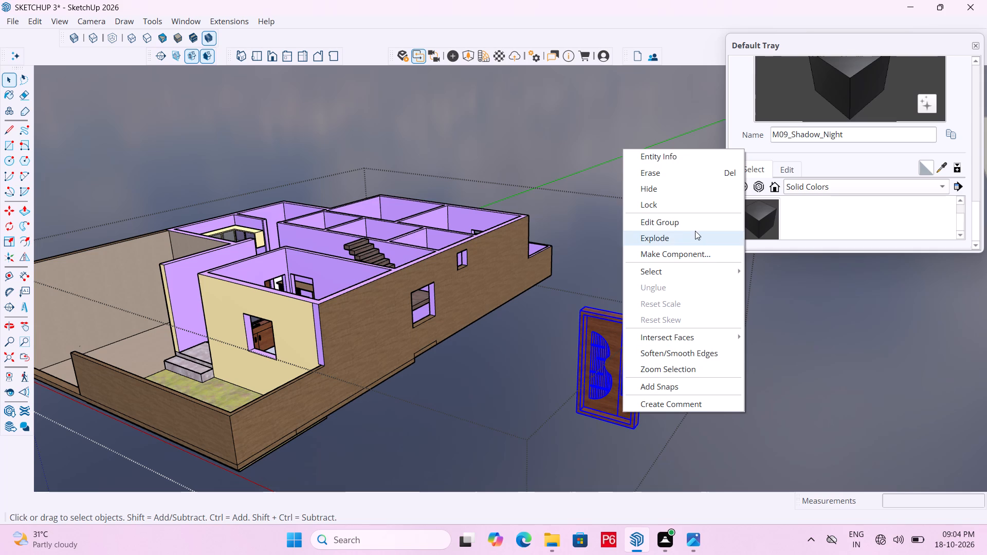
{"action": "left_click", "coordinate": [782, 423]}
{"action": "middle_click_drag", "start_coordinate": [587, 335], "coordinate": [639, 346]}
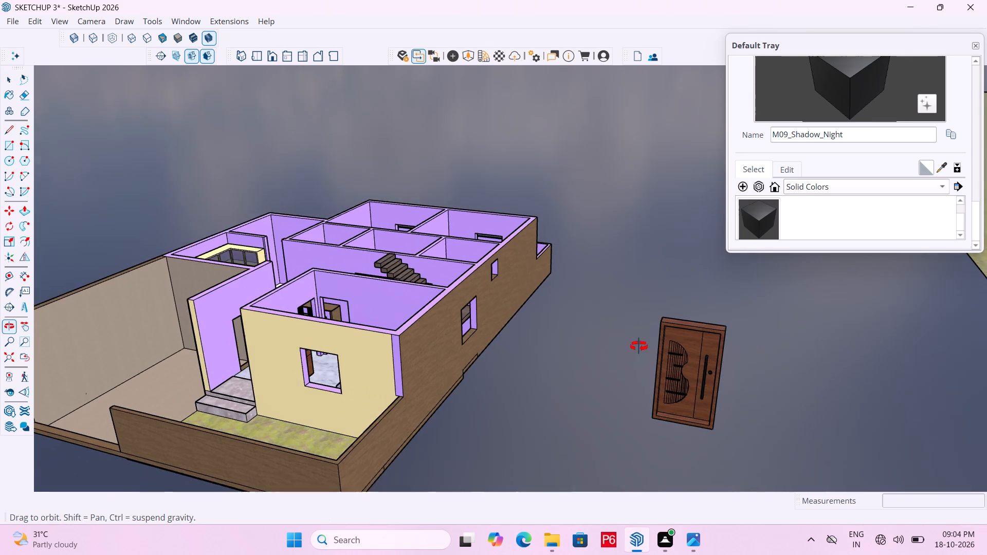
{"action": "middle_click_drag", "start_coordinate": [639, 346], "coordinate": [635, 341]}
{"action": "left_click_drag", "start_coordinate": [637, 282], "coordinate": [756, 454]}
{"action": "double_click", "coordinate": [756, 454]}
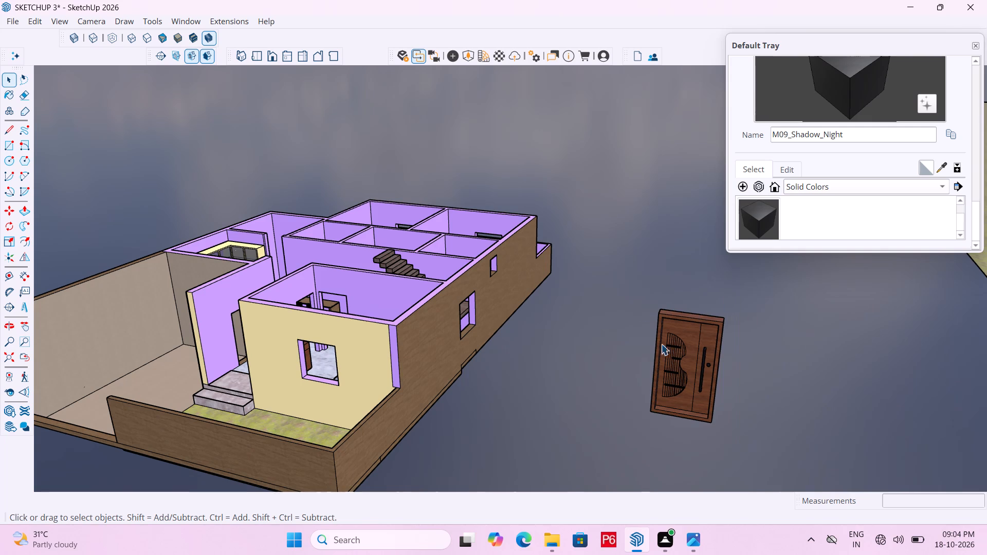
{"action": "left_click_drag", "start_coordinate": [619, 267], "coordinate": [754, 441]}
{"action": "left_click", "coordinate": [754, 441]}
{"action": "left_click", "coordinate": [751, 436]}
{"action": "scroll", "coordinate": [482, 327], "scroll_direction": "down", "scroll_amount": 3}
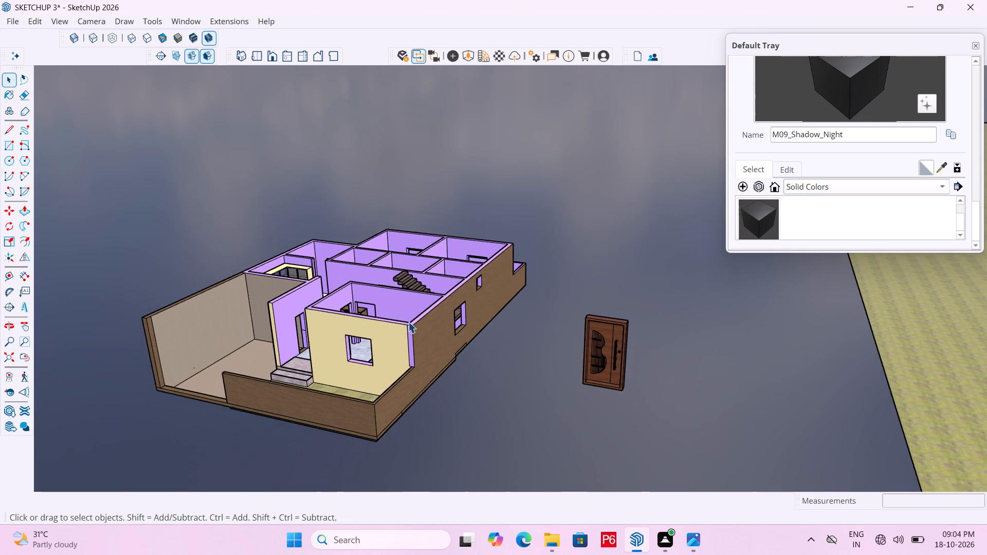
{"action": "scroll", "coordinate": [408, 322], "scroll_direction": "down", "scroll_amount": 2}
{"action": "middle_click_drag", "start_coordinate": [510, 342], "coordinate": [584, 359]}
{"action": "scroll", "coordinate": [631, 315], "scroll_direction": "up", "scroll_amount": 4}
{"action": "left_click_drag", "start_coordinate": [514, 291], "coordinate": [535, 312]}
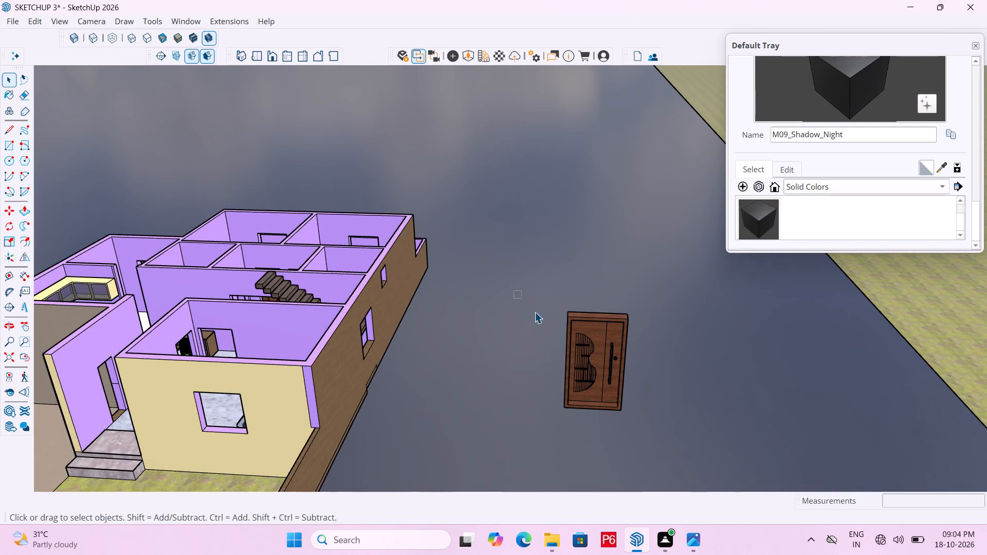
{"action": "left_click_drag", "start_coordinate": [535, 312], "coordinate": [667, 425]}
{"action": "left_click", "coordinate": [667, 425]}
Open the house group for editing and select the whole entrance door group inside it.
{"action": "left_click", "coordinate": [590, 339]}
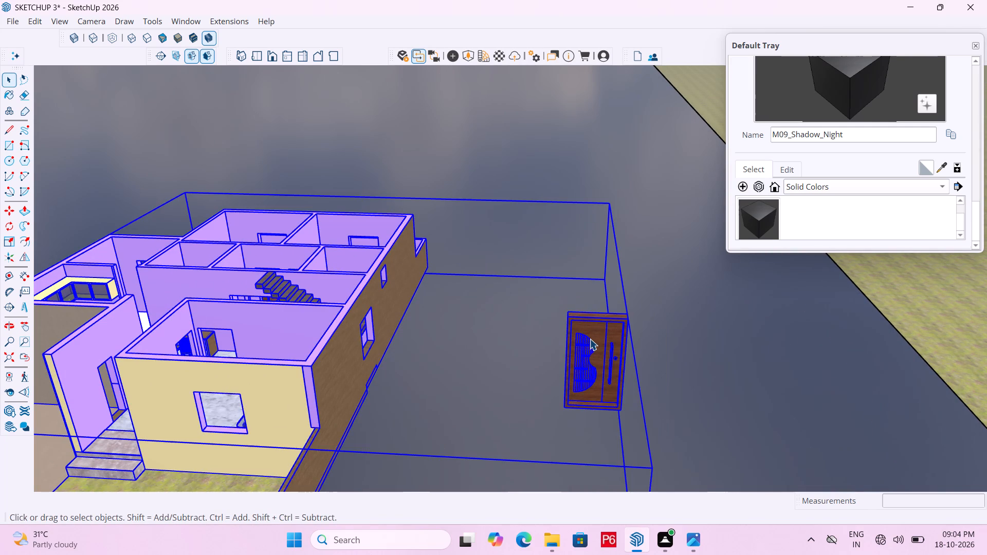
{"action": "left_click", "coordinate": [589, 338]}
{"action": "double_click", "coordinate": [578, 318]}
{"action": "left_click", "coordinate": [580, 325]}
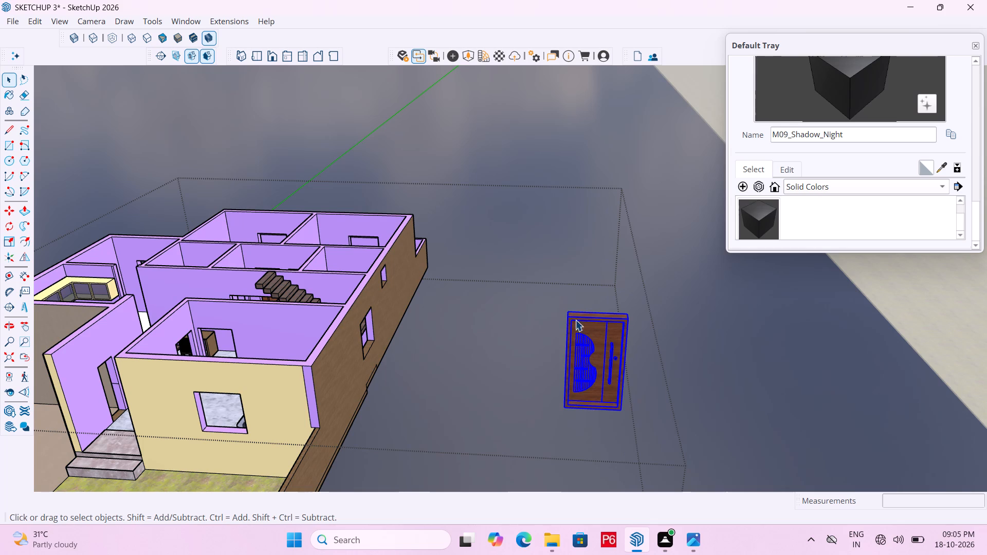
Examine the selected door from the front and back, and its position relative to the house entrance.
{"action": "scroll", "coordinate": [648, 372], "scroll_direction": "up", "scroll_amount": 5}
{"action": "middle_click_drag", "start_coordinate": [611, 372], "coordinate": [500, 378]}
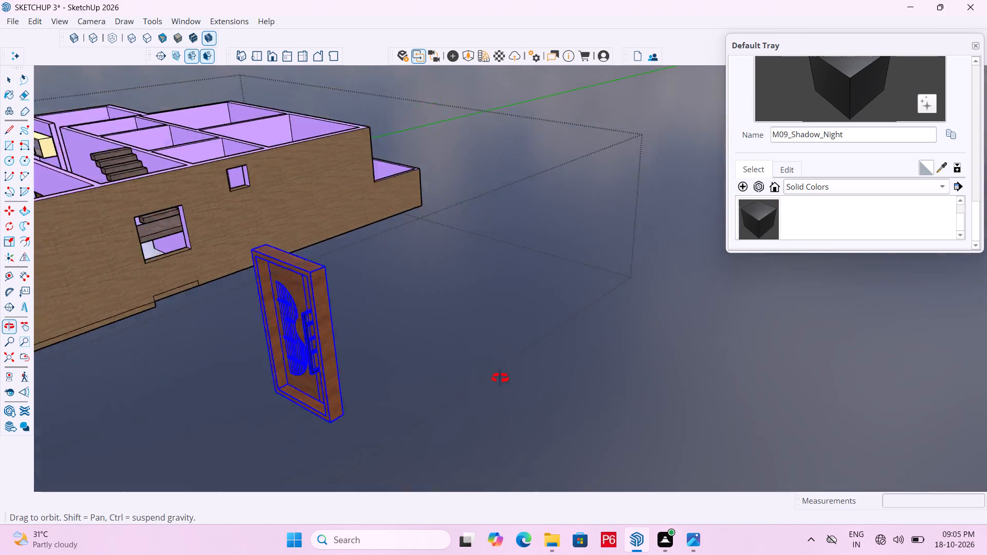
{"action": "middle_click_drag", "start_coordinate": [500, 378], "coordinate": [511, 375]}
{"action": "scroll", "coordinate": [467, 363], "scroll_direction": "up", "scroll_amount": 4}
{"action": "scroll", "coordinate": [381, 384], "scroll_direction": "up", "scroll_amount": 4}
{"action": "middle_click_drag", "start_coordinate": [550, 361], "coordinate": [95, 379]}
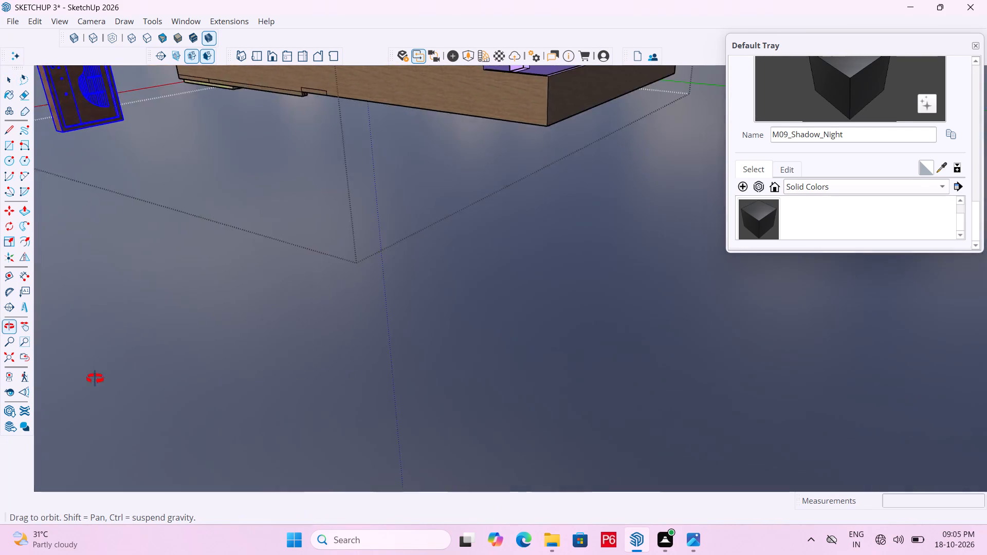
{"action": "middle_click_drag", "start_coordinate": [95, 379], "coordinate": [307, 378]}
{"action": "scroll", "coordinate": [564, 379], "scroll_direction": "down", "scroll_amount": 7}
{"action": "scroll", "coordinate": [140, 261], "scroll_direction": "up", "scroll_amount": 6}
{"action": "middle_click_drag", "start_coordinate": [382, 288], "coordinate": [351, 306]}
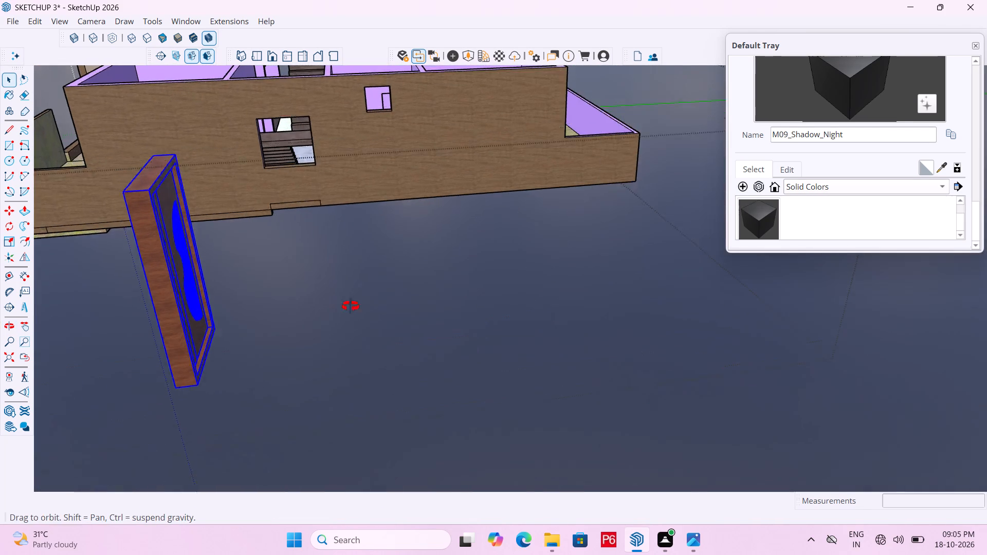
{"action": "middle_click_drag", "start_coordinate": [351, 306], "coordinate": [171, 332]}
{"action": "scroll", "coordinate": [609, 352], "scroll_direction": "down", "scroll_amount": 4}
{"action": "scroll", "coordinate": [194, 277], "scroll_direction": "up", "scroll_amount": 13}
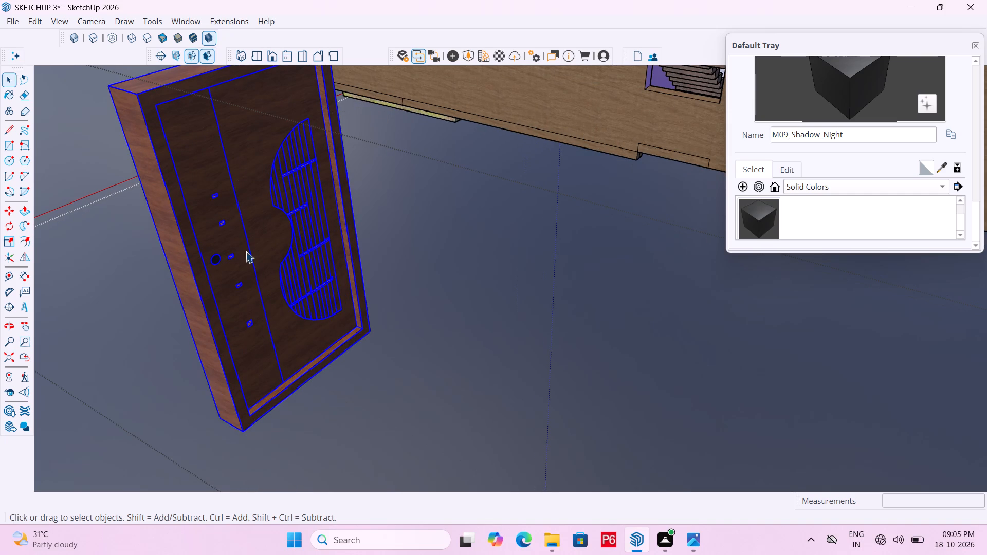
{"action": "scroll", "coordinate": [246, 365], "scroll_direction": "down", "scroll_amount": 7}
{"action": "middle_click_drag", "start_coordinate": [236, 378], "coordinate": [639, 354]}
{"action": "scroll", "coordinate": [605, 287], "scroll_direction": "down", "scroll_amount": 7}
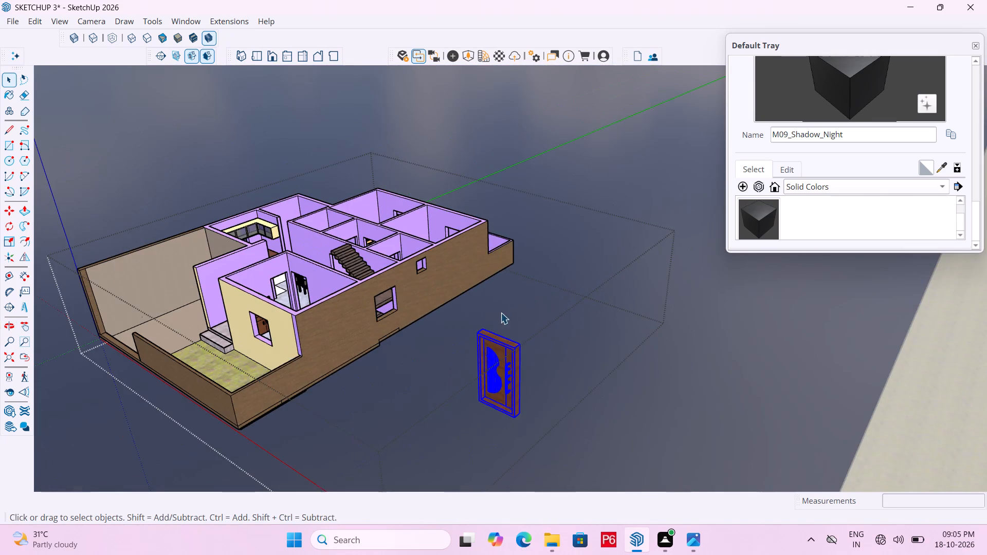
{"action": "scroll", "coordinate": [444, 427], "scroll_direction": "up", "scroll_amount": 4}
{"action": "scroll", "coordinate": [517, 425], "scroll_direction": "down", "scroll_amount": 2}
{"action": "middle_click_drag", "start_coordinate": [491, 412], "coordinate": [751, 405]}
{"action": "scroll", "coordinate": [496, 413], "scroll_direction": "down", "scroll_amount": 1}
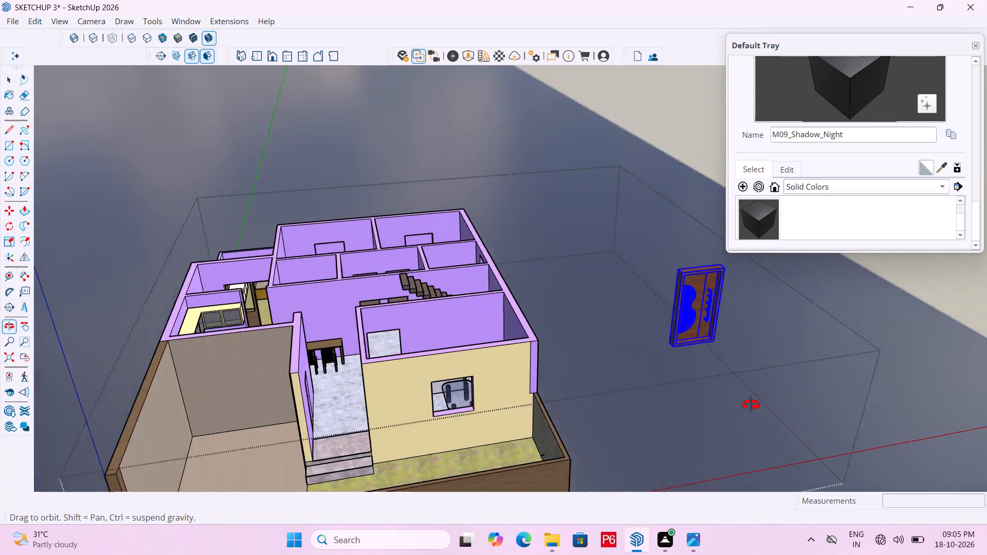
{"action": "middle_click_drag", "start_coordinate": [751, 405], "coordinate": [620, 413]}
Move the door by its lower frame corner about 43' into the house's entrance opening, at the top of the front steps.
{"action": "key", "text": "m"}
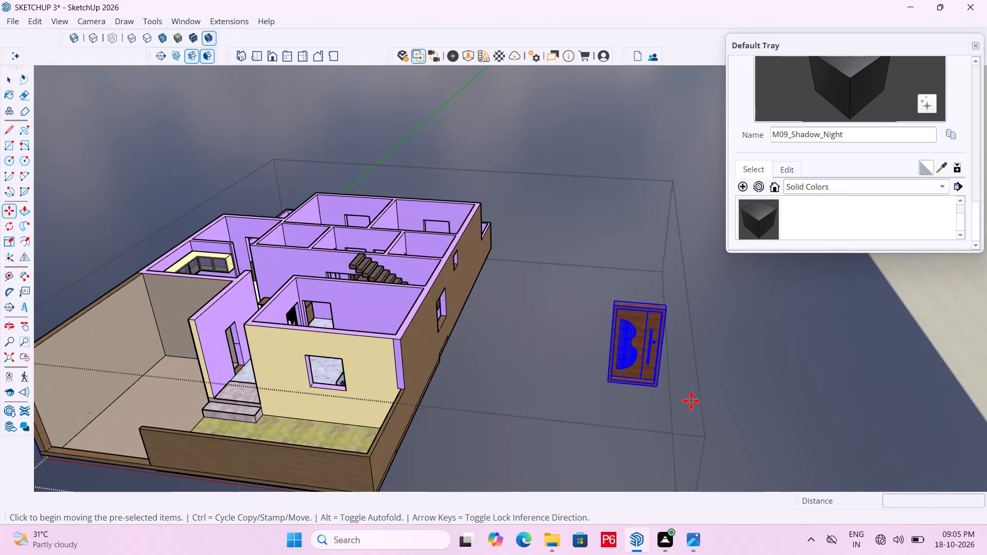
{"action": "scroll", "coordinate": [695, 398], "scroll_direction": "up", "scroll_amount": 5}
{"action": "middle_click_drag", "start_coordinate": [614, 377], "coordinate": [455, 368]}
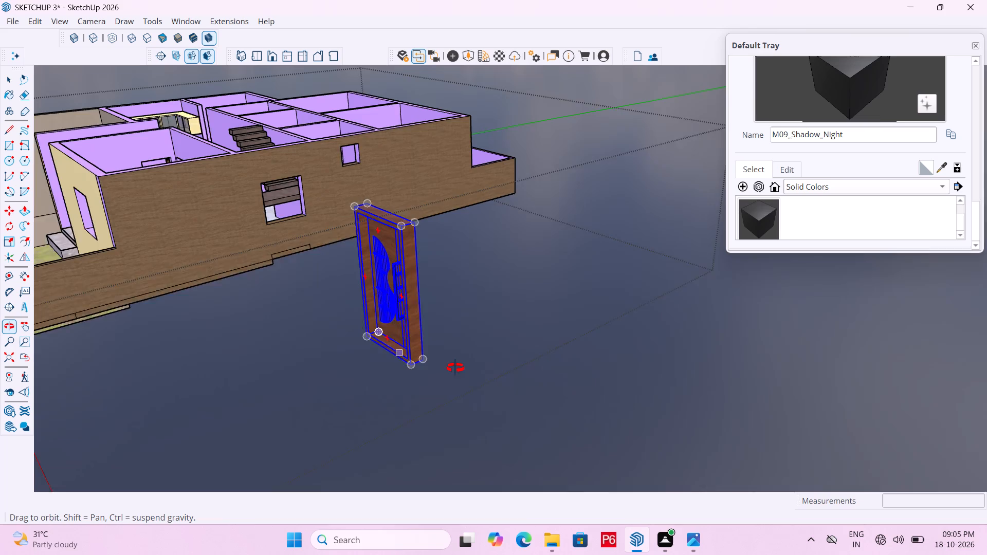
{"action": "middle_click_drag", "start_coordinate": [455, 368], "coordinate": [456, 368]}
{"action": "scroll", "coordinate": [456, 370], "scroll_direction": "up", "scroll_amount": 6}
{"action": "left_click", "coordinate": [436, 371]}
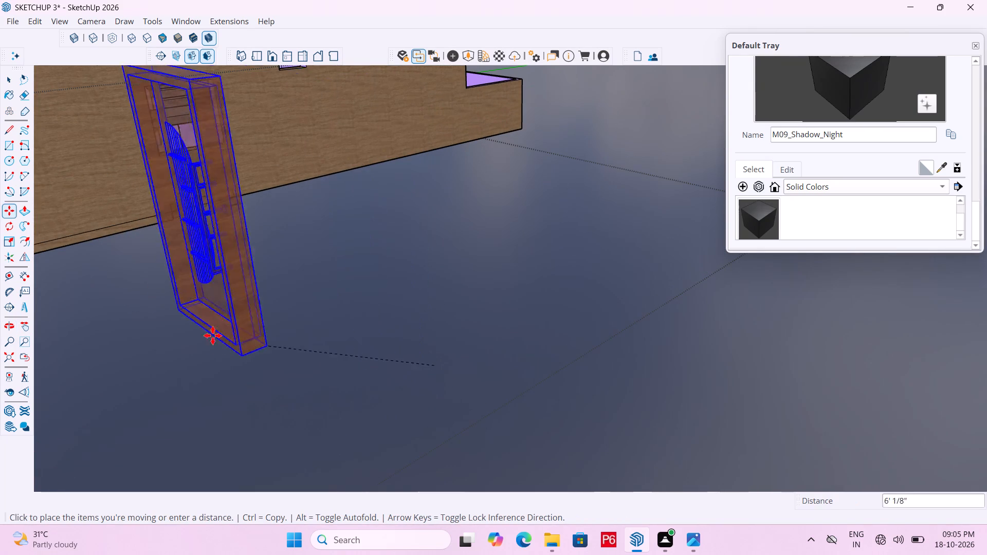
{"action": "scroll", "coordinate": [447, 234], "scroll_direction": "down", "scroll_amount": 6}
{"action": "scroll", "coordinate": [714, 310], "scroll_direction": "down", "scroll_amount": 7}
{"action": "middle_click_drag", "start_coordinate": [247, 172], "coordinate": [543, 266]}
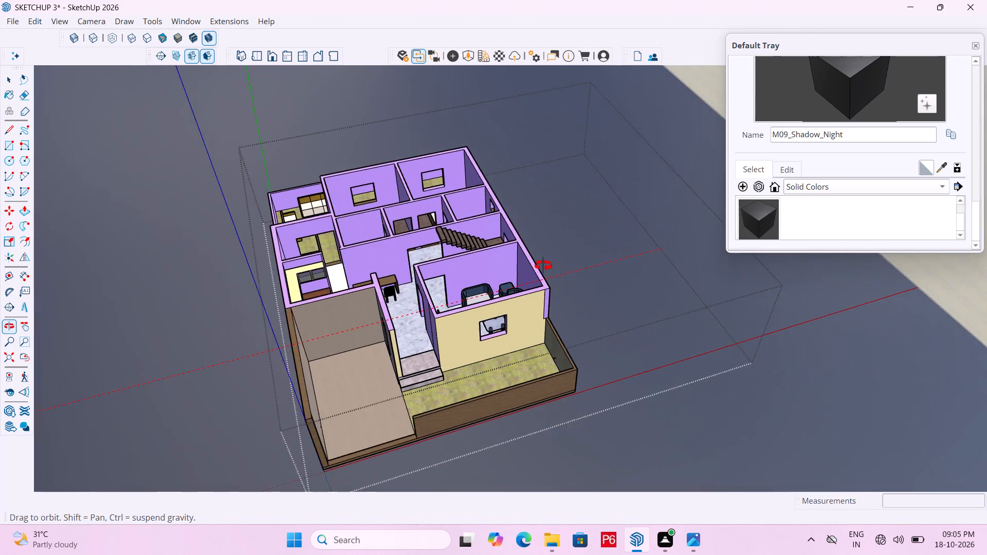
{"action": "middle_click_drag", "start_coordinate": [543, 266], "coordinate": [554, 250]}
{"action": "scroll", "coordinate": [558, 246], "scroll_direction": "up", "scroll_amount": 1}
{"action": "scroll", "coordinate": [347, 354], "scroll_direction": "up", "scroll_amount": 12}
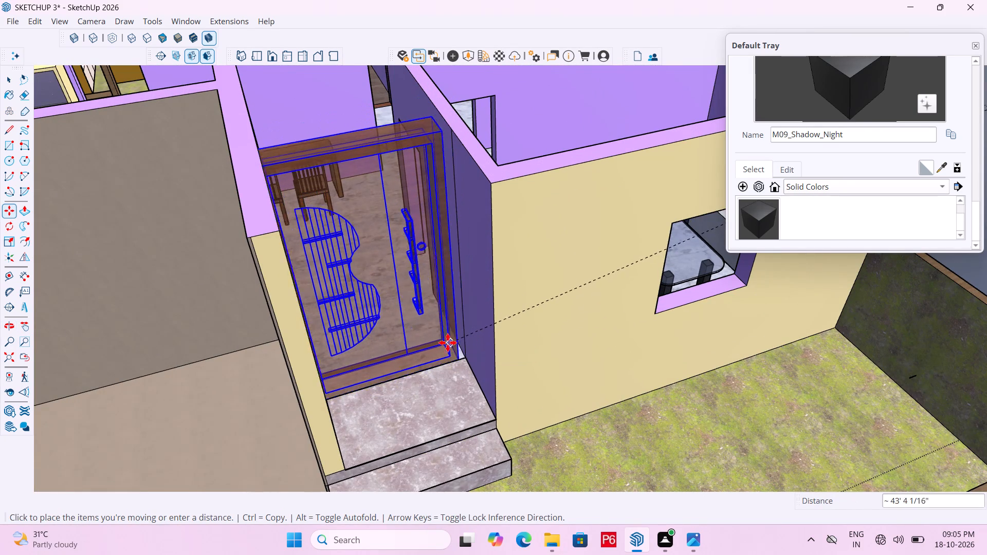
{"action": "middle_click_drag", "start_coordinate": [437, 342], "coordinate": [462, 347]}
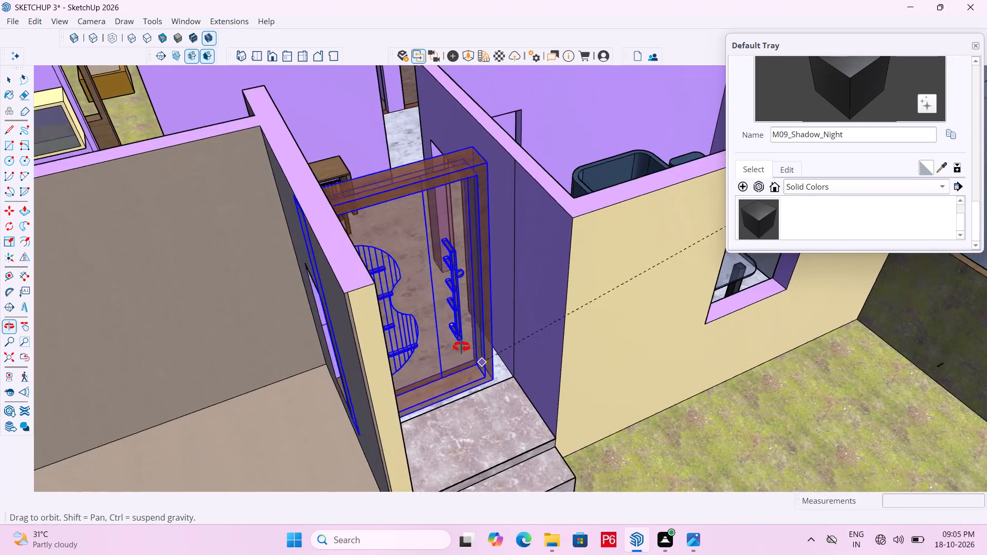
{"action": "middle_click_drag", "start_coordinate": [462, 347], "coordinate": [462, 346]}
{"action": "left_click", "coordinate": [505, 353]}
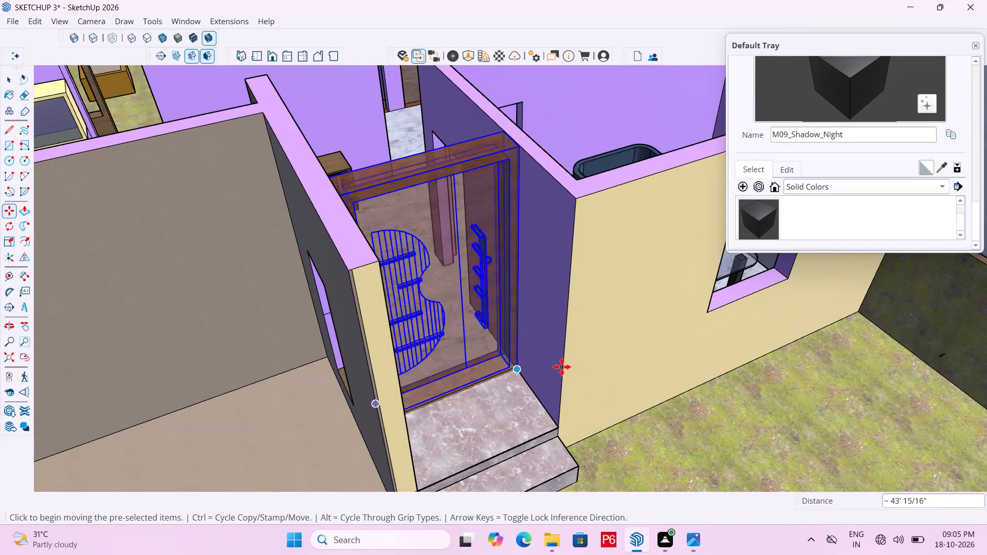
Save the model with the entrance door in place.
{"action": "middle_click_drag", "start_coordinate": [568, 364], "coordinate": [371, 332]}
{"action": "key", "text": "ctrl+s"}
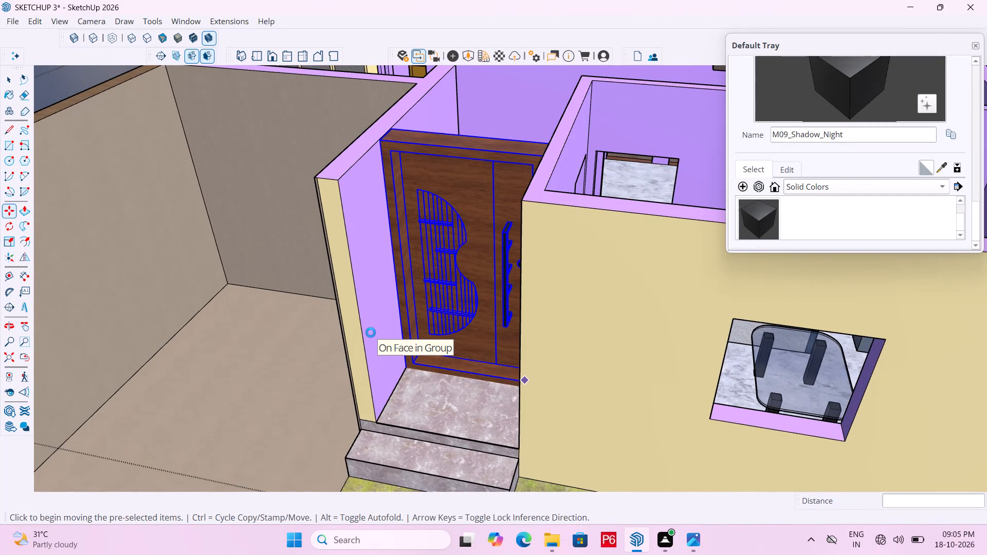
{"action": "key", "text": "ctrl+s"}
{"action": "key", "text": "ctrl+s"}
{"action": "key", "text": "ctrl+s"}
{"action": "key", "text": "ctrl+s"}
{"action": "key", "text": "ctrl+s"}
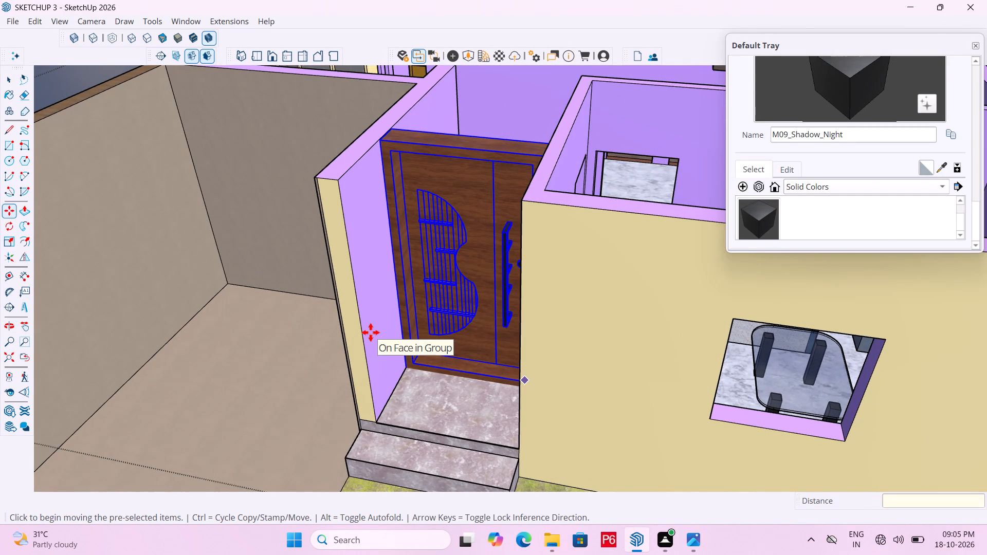
Deselect the entrance door and close the house group.
{"action": "scroll", "coordinate": [332, 376], "scroll_direction": "down", "scroll_amount": 7}
{"action": "scroll", "coordinate": [428, 382], "scroll_direction": "down", "scroll_amount": 6}
{"action": "scroll", "coordinate": [372, 364], "scroll_direction": "down", "scroll_amount": 2}
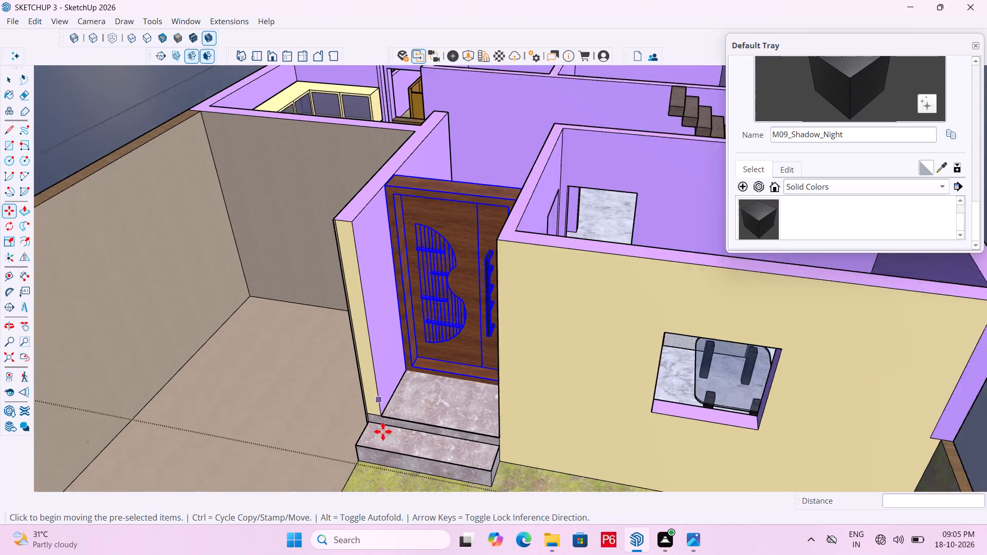
{"action": "scroll", "coordinate": [383, 432], "scroll_direction": "down", "scroll_amount": 3}
{"action": "middle_click_drag", "start_coordinate": [437, 383], "coordinate": [459, 356]}
{"action": "key", "text": "space"}
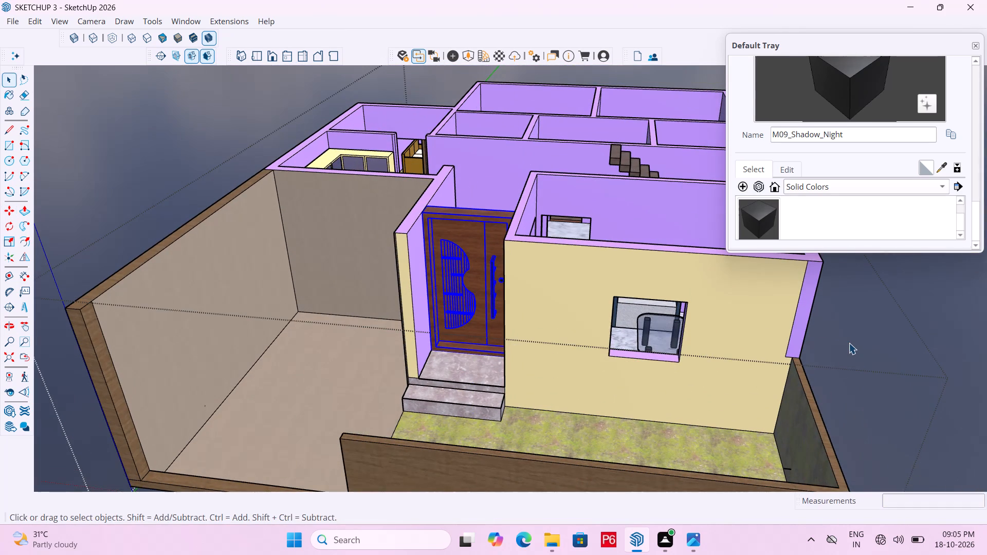
{"action": "key", "text": "space"}
{"action": "triple_click", "coordinate": [849, 343]}
Draw a rectangle about 4' by 4' corner to corner over the larger window opening in the wood-textured side wall.
{"action": "scroll", "coordinate": [432, 380], "scroll_direction": "down", "scroll_amount": 6}
{"action": "middle_click_drag", "start_coordinate": [371, 359], "coordinate": [507, 342]}
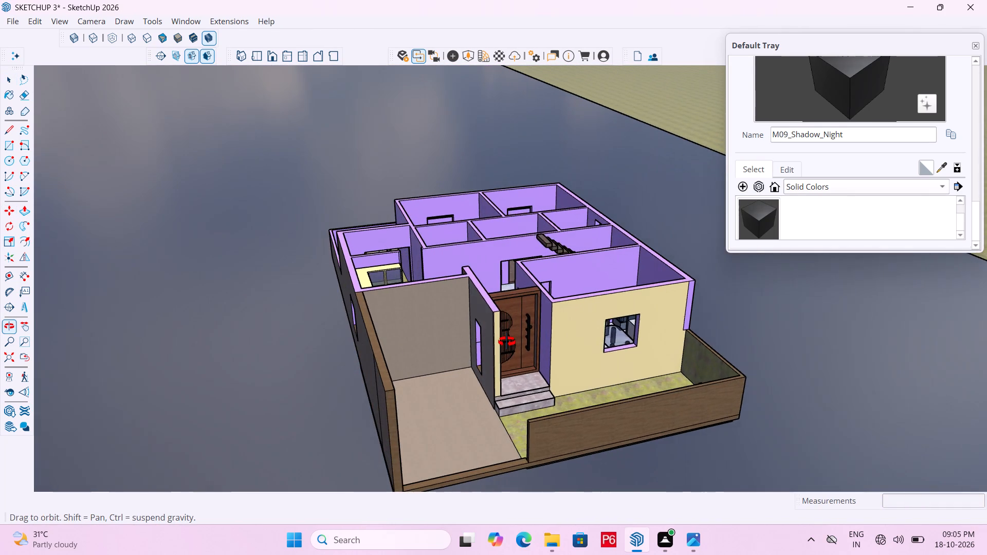
{"action": "middle_click_drag", "start_coordinate": [507, 342], "coordinate": [380, 341]}
{"action": "middle_click_drag", "start_coordinate": [688, 336], "coordinate": [404, 343]}
{"action": "scroll", "coordinate": [492, 334], "scroll_direction": "up", "scroll_amount": 4}
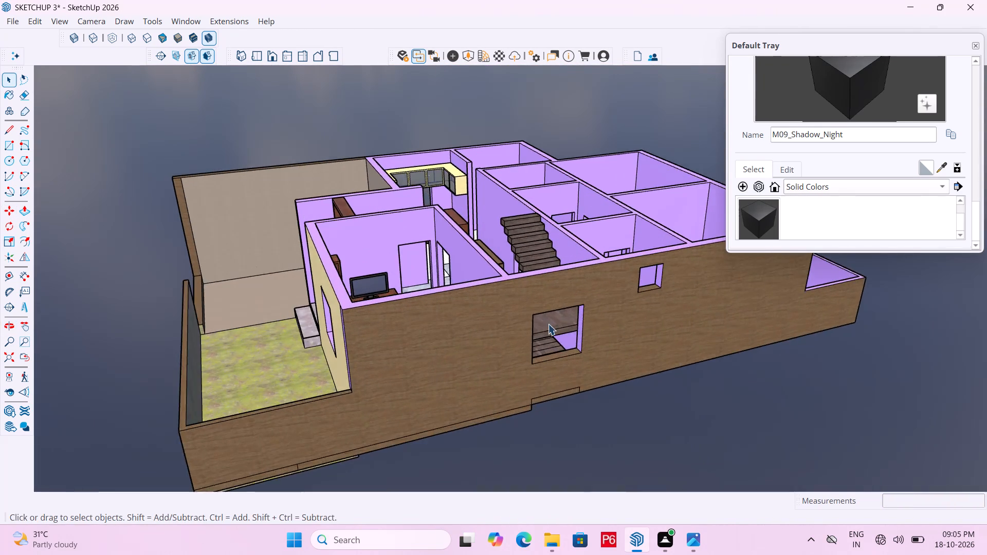
{"action": "scroll", "coordinate": [570, 314], "scroll_direction": "up", "scroll_amount": 1}
{"action": "middle_click_drag", "start_coordinate": [567, 315], "coordinate": [333, 322]}
{"action": "scroll", "coordinate": [383, 309], "scroll_direction": "up", "scroll_amount": 2}
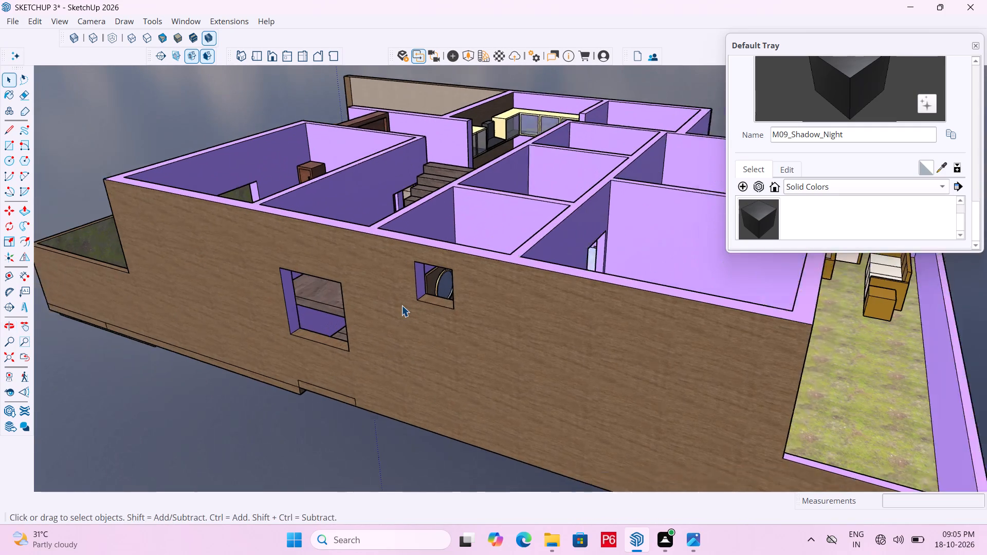
{"action": "scroll", "coordinate": [401, 305], "scroll_direction": "up", "scroll_amount": 2}
{"action": "middle_click_drag", "start_coordinate": [388, 336], "coordinate": [411, 292]}
{"action": "key", "text": "r"}
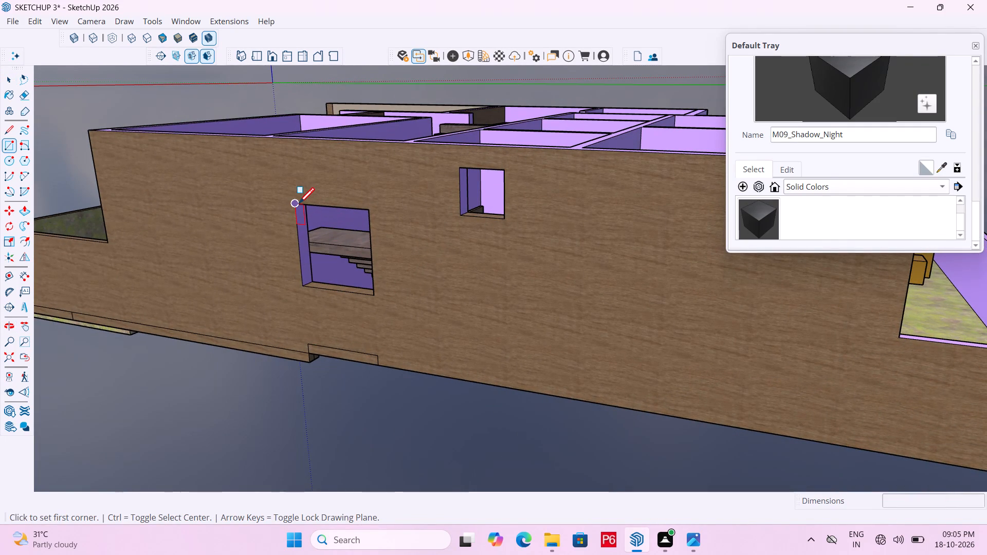
{"action": "left_click", "coordinate": [297, 205]}
{"action": "double_click", "coordinate": [375, 293]}
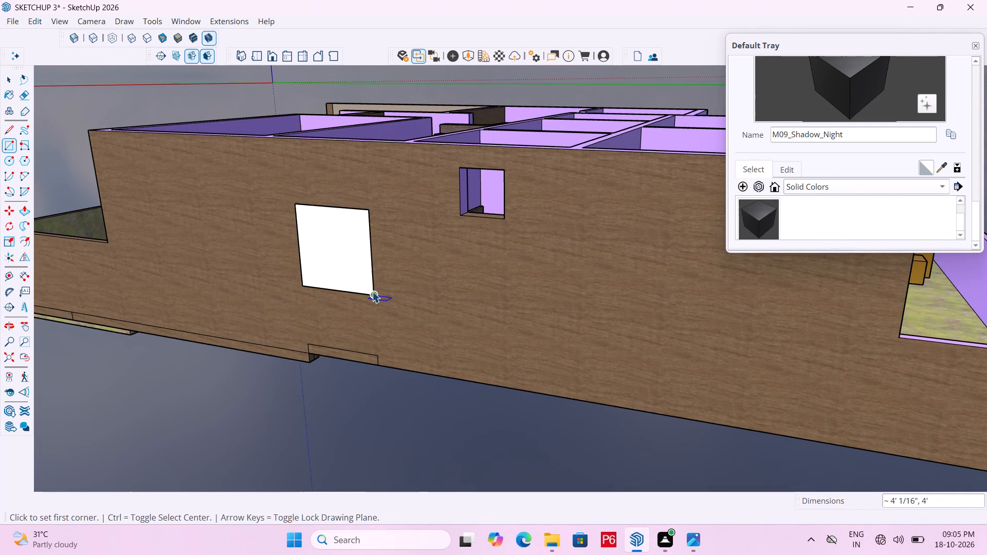
Make a group from the window rectangle's face and its edges.
{"action": "key", "text": "space"}
{"action": "left_click", "coordinate": [332, 246]}
{"action": "double_click", "coordinate": [324, 238]}
{"action": "right_click", "coordinate": [324, 238]}
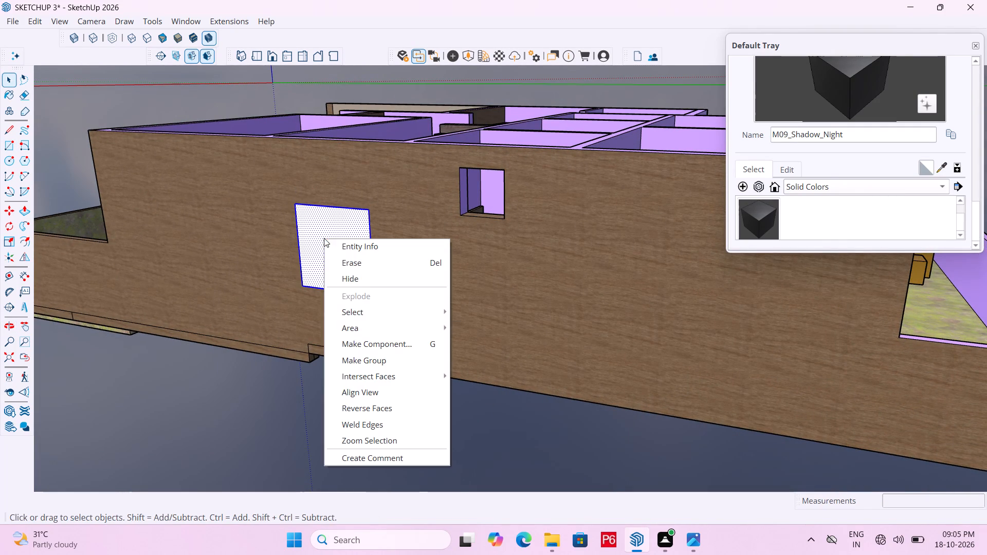
{"action": "left_click", "coordinate": [381, 356]}
Open the window group and split its face into two halves with a vertical line from the bottom edge's midpoint to the top edge.
{"action": "key", "text": "space"}
{"action": "double_click", "coordinate": [338, 252]}
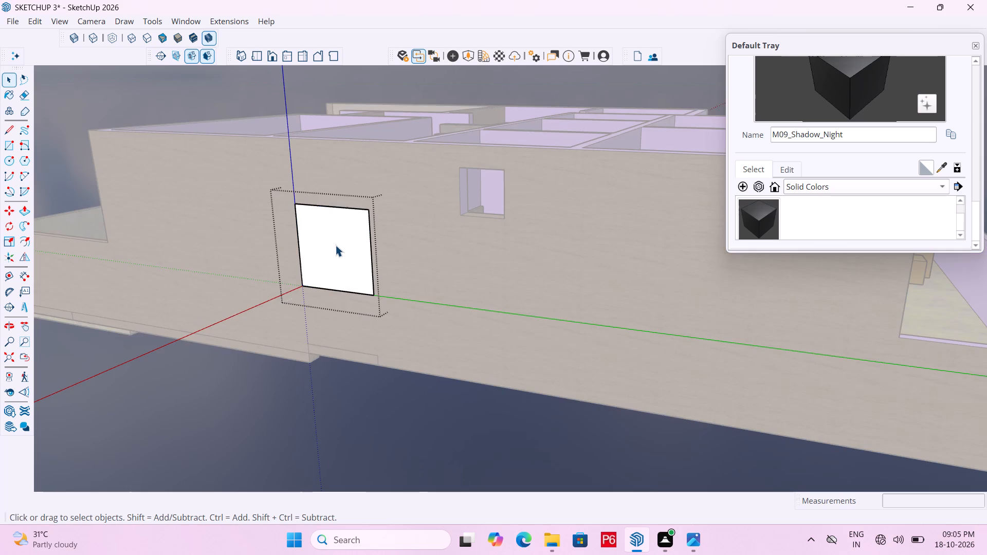
{"action": "middle_click_drag", "start_coordinate": [335, 245], "coordinate": [425, 248]}
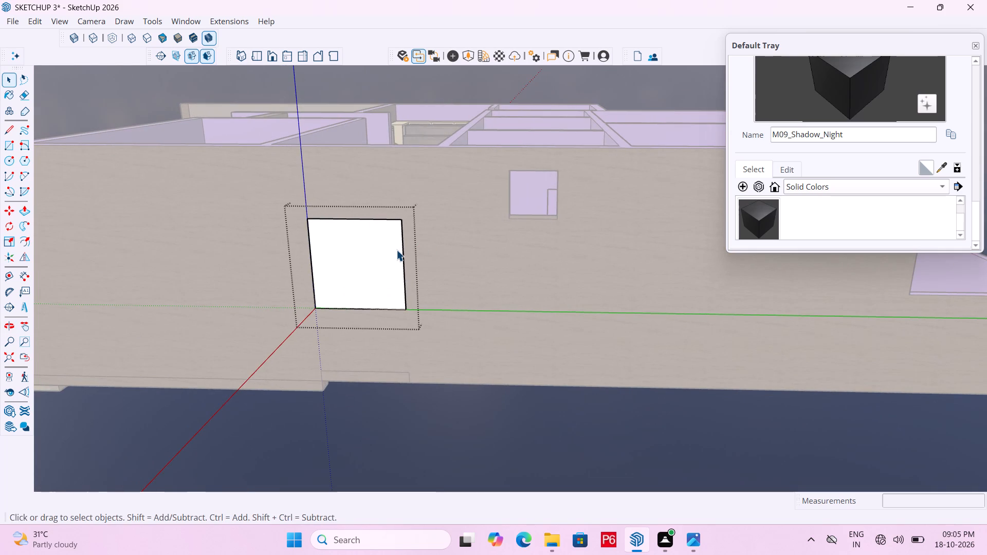
{"action": "key", "text": "l"}
{"action": "left_click_drag", "start_coordinate": [361, 308], "coordinate": [362, 299]}
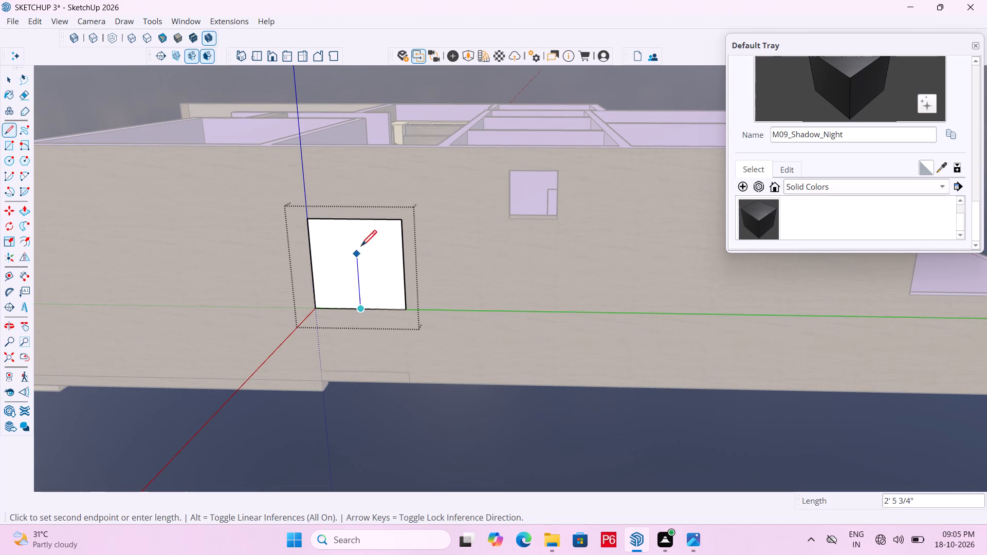
{"action": "left_click", "coordinate": [355, 220]}
{"action": "key", "text": "space"}
{"action": "scroll", "coordinate": [368, 254], "scroll_direction": "up", "scroll_amount": 5}
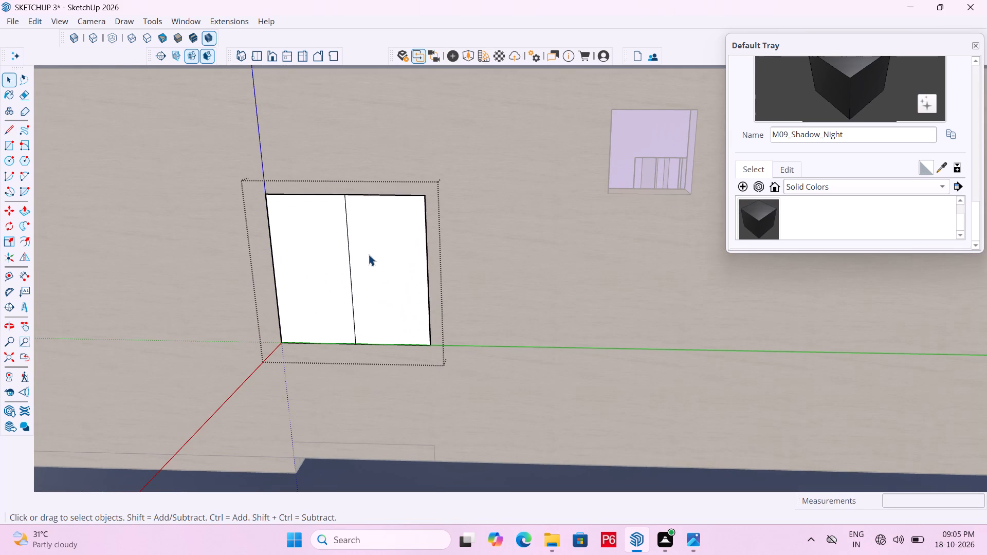
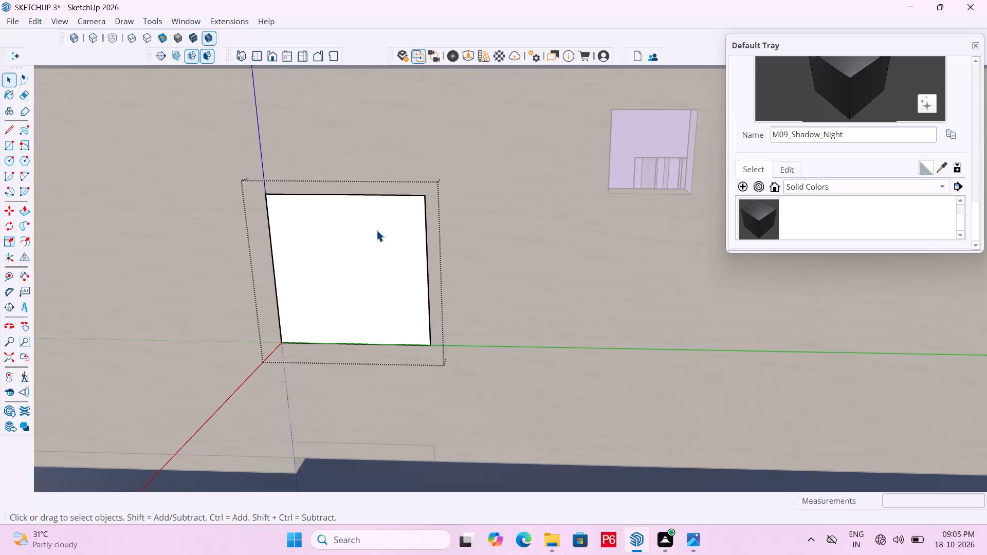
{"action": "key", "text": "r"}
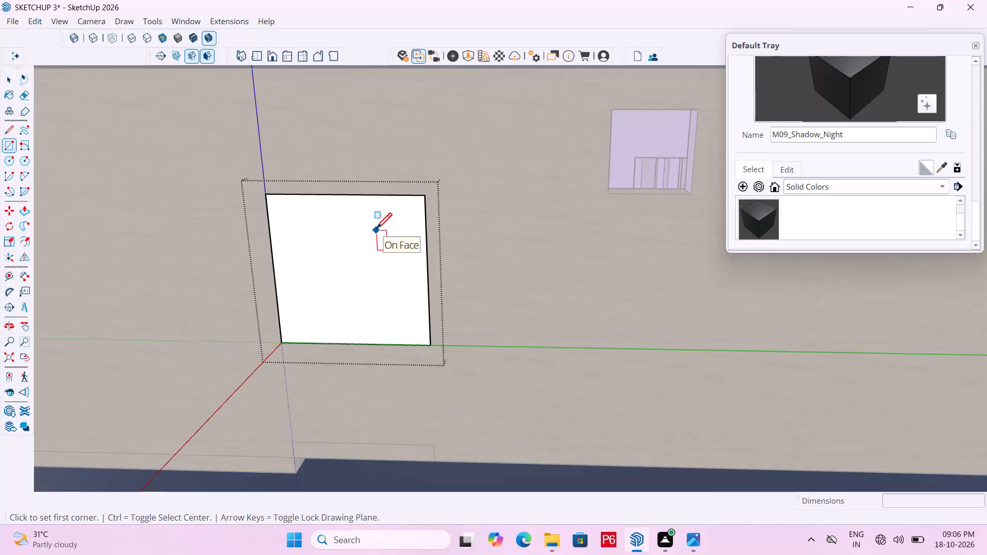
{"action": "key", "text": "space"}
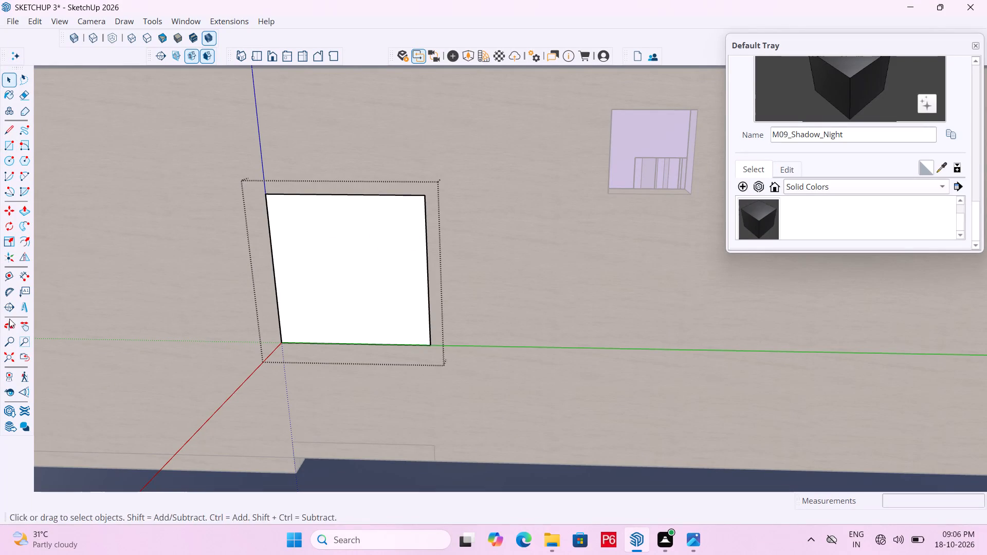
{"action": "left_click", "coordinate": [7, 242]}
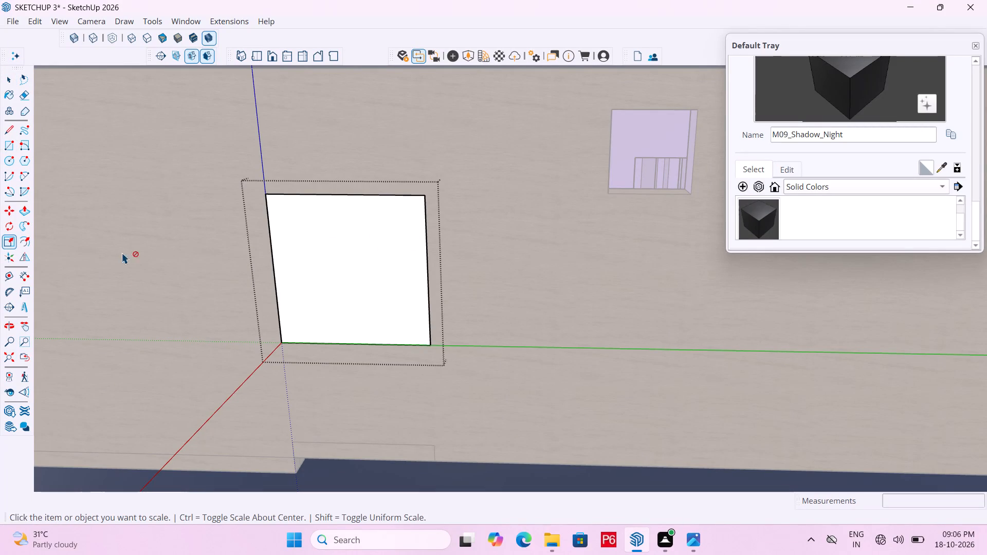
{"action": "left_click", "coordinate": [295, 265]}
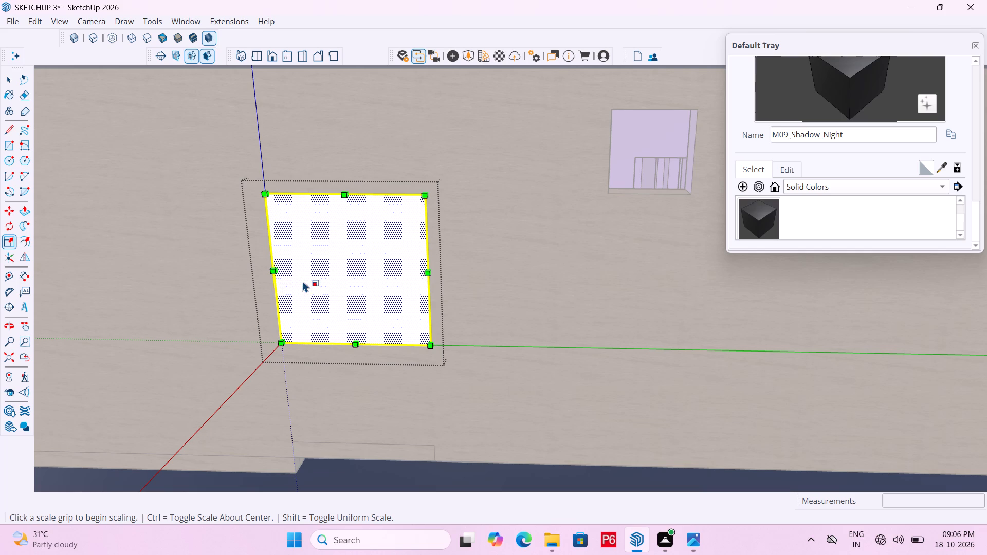
Offset the window face's outline inward by 3" to form the outer frame.
{"action": "left_click", "coordinate": [23, 241]}
{"action": "left_click", "coordinate": [327, 265]}
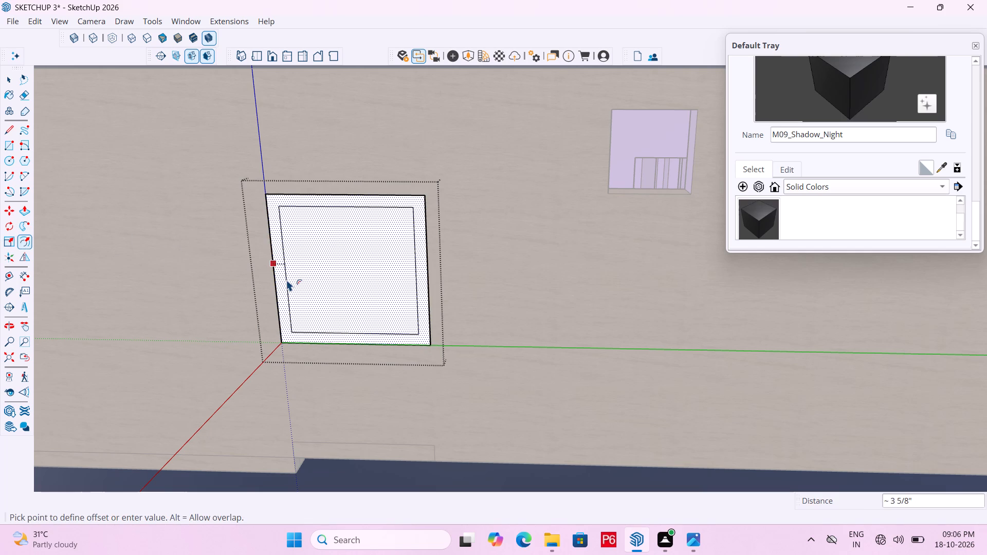
{"action": "key", "text": "3"}
{"action": "key", "text": "shift+quotedbl"}
{"action": "key", "text": "Return"}
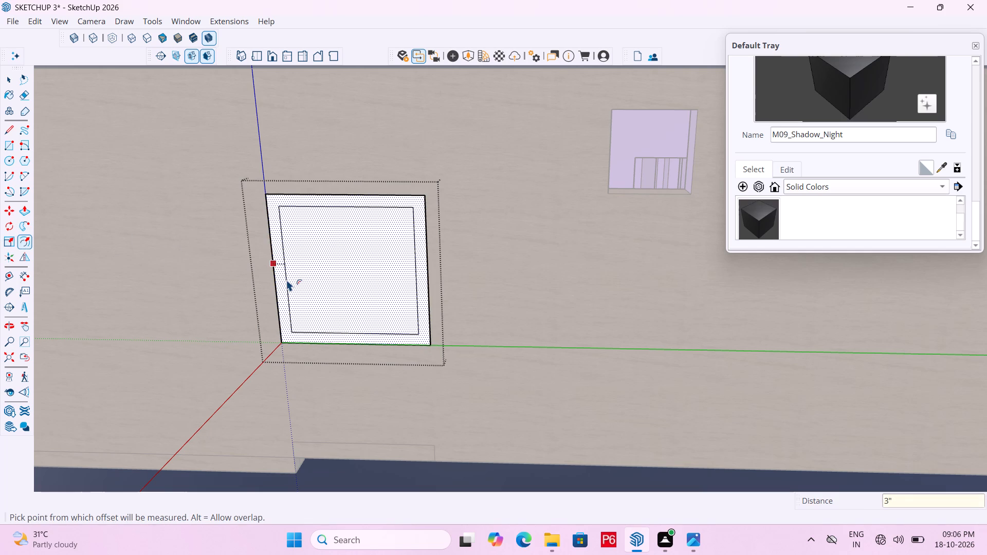
{"action": "key", "text": "space"}
Draw a vertical centre line between the bottom and top edge midpoints of the inner window rectangle.
{"action": "key", "text": "l"}
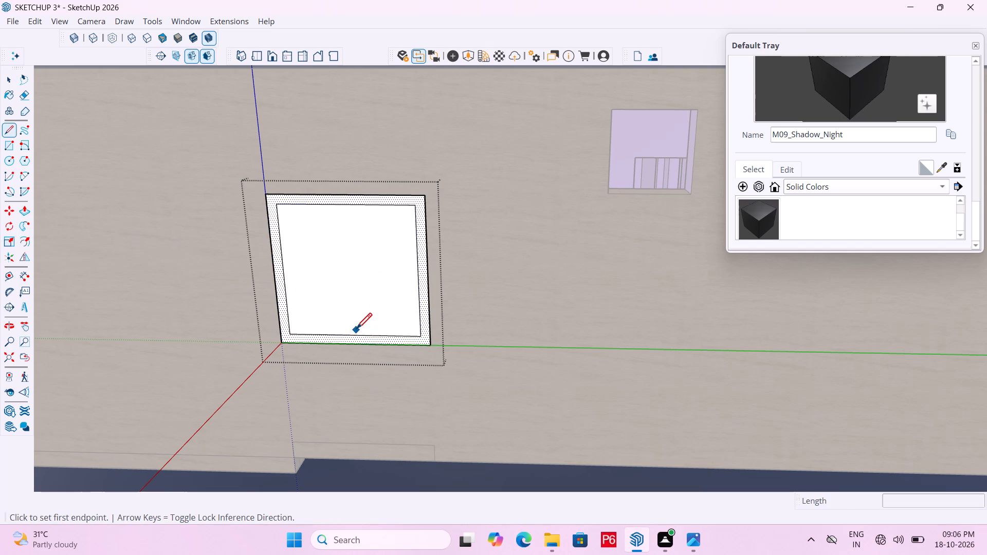
{"action": "left_click_drag", "start_coordinate": [354, 335], "coordinate": [356, 325]}
{"action": "left_click", "coordinate": [345, 208]}
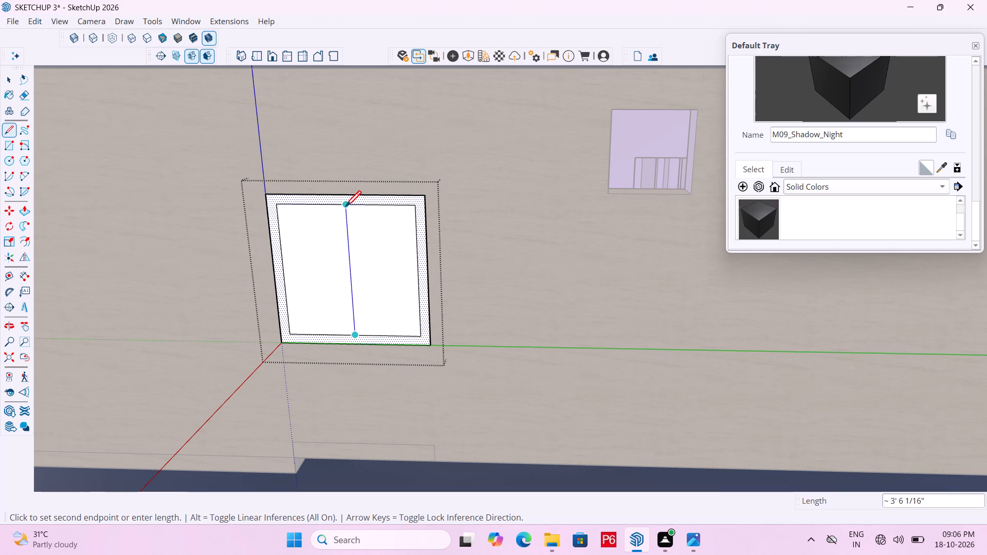
{"action": "key", "text": "space"}
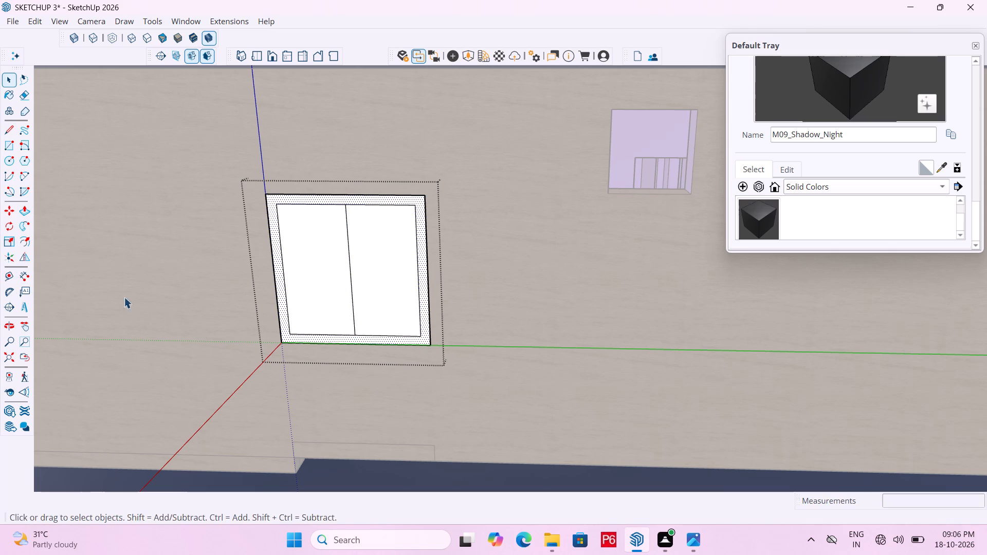
Place vertical guides 1" to either side of the window's centre line.
{"action": "key", "text": "t"}
{"action": "scroll", "coordinate": [362, 266], "scroll_direction": "up", "scroll_amount": 5}
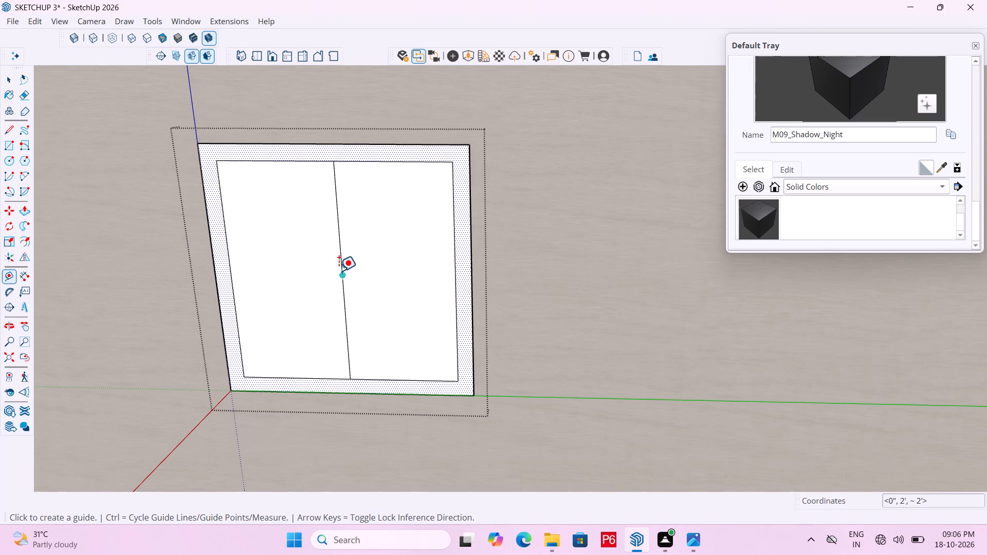
{"action": "left_click", "coordinate": [339, 271]}
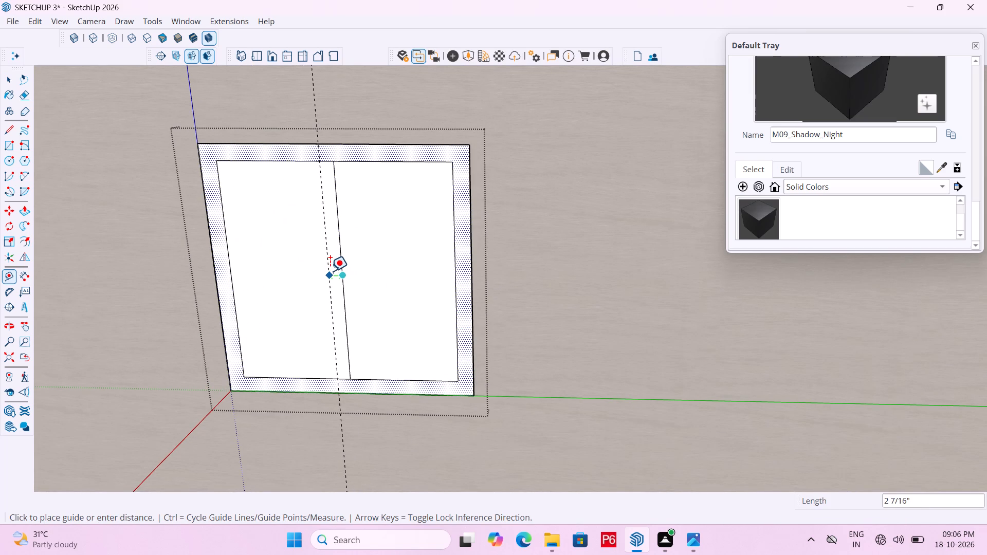
{"action": "type", "text": "1\""}
{"action": "key", "text": "Return"}
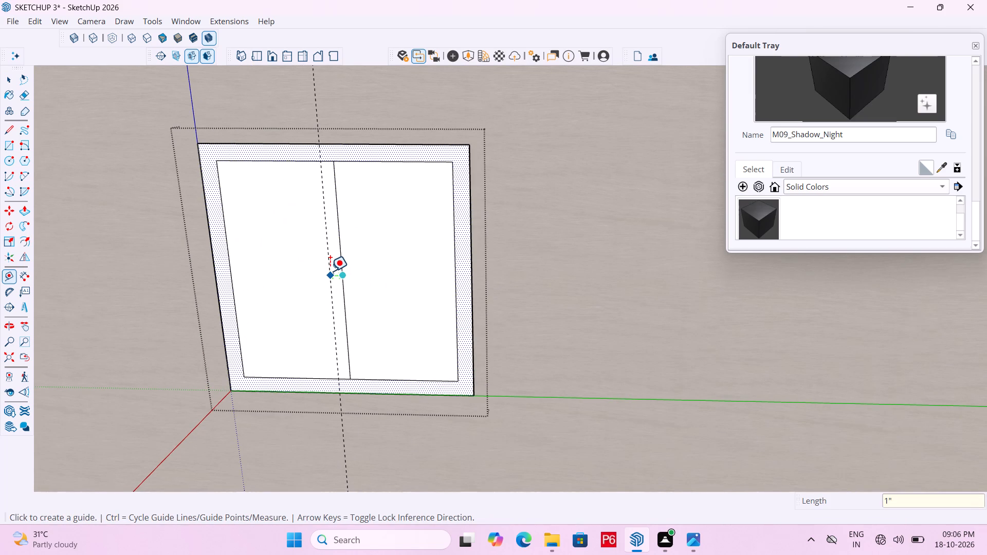
{"action": "scroll", "coordinate": [349, 258], "scroll_direction": "up", "scroll_amount": 5}
{"action": "double_click", "coordinate": [339, 229]}
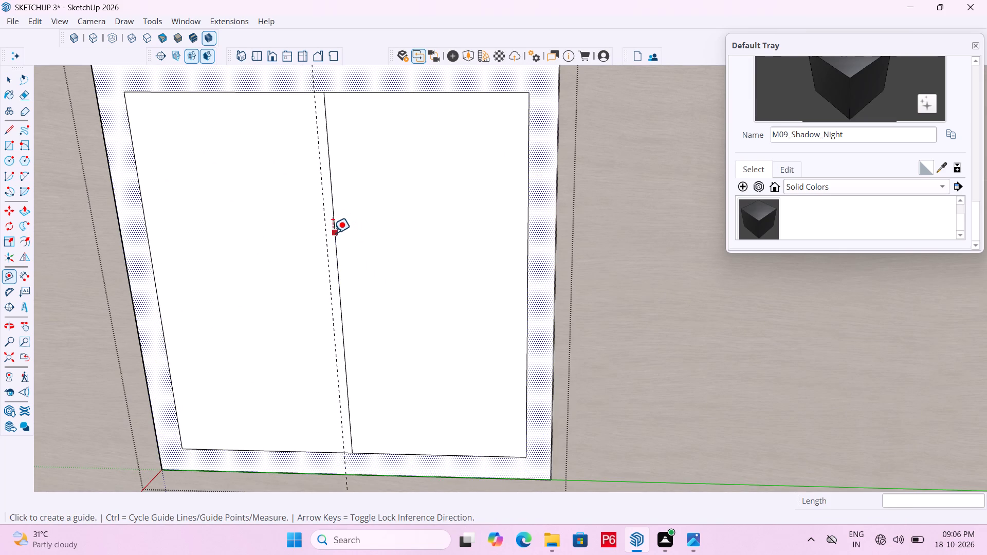
{"action": "left_click", "coordinate": [333, 233]}
{"action": "type", "text": "1\""}
{"action": "key", "text": "Return"}
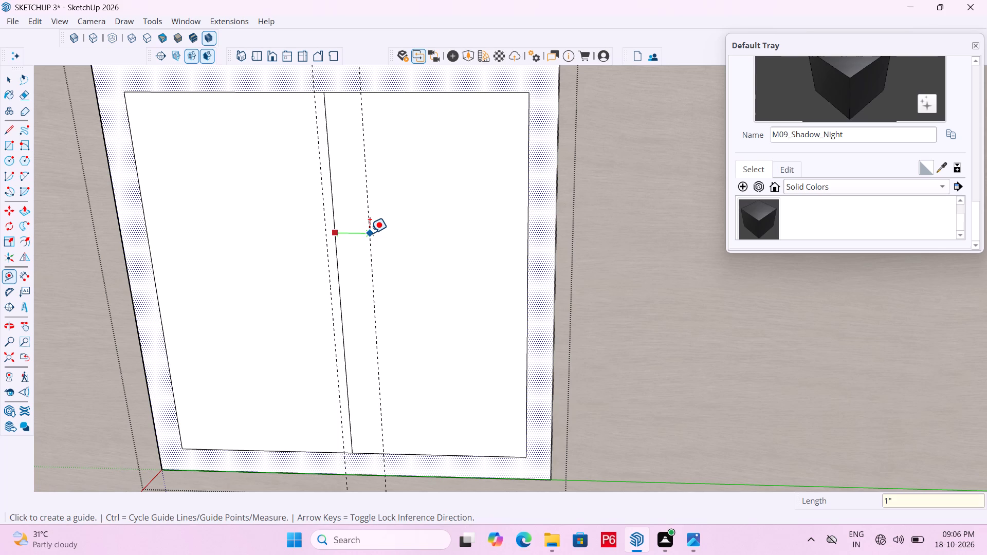
Draw a 2" wide mullion rectangle between the two guides, from the inner frame's top edge to its bottom edge.
{"action": "key", "text": "r"}
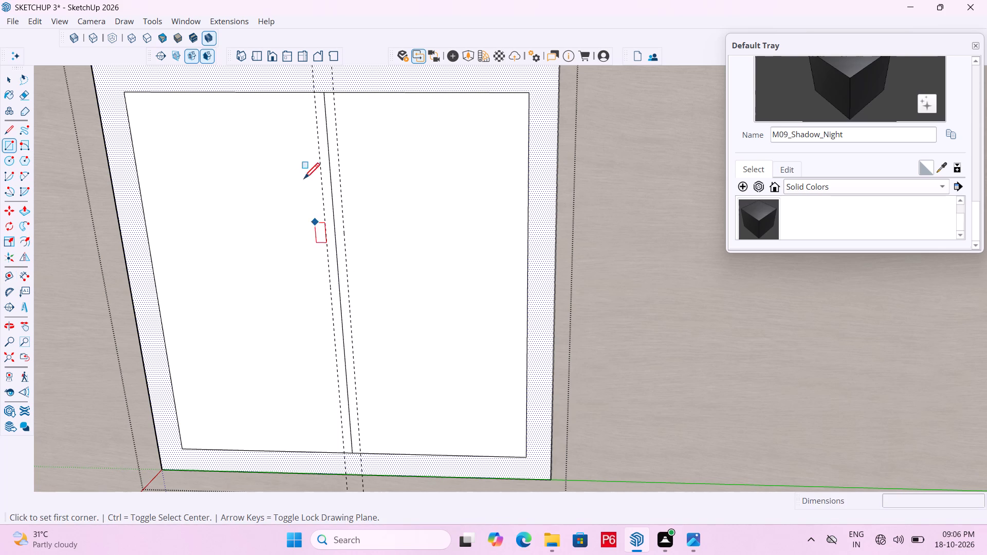
{"action": "left_click", "coordinate": [313, 91]}
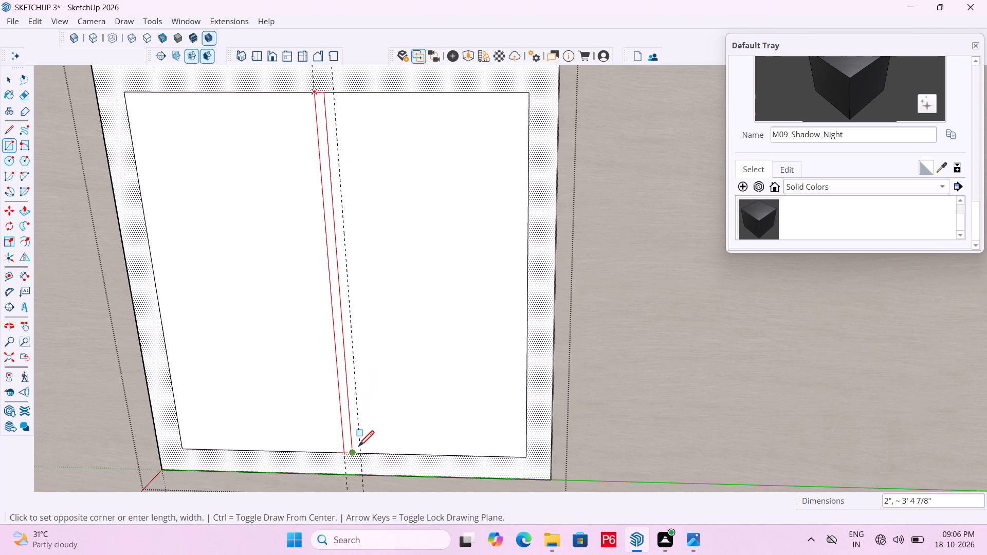
{"action": "left_click", "coordinate": [361, 455]}
{"action": "key", "text": "space"}
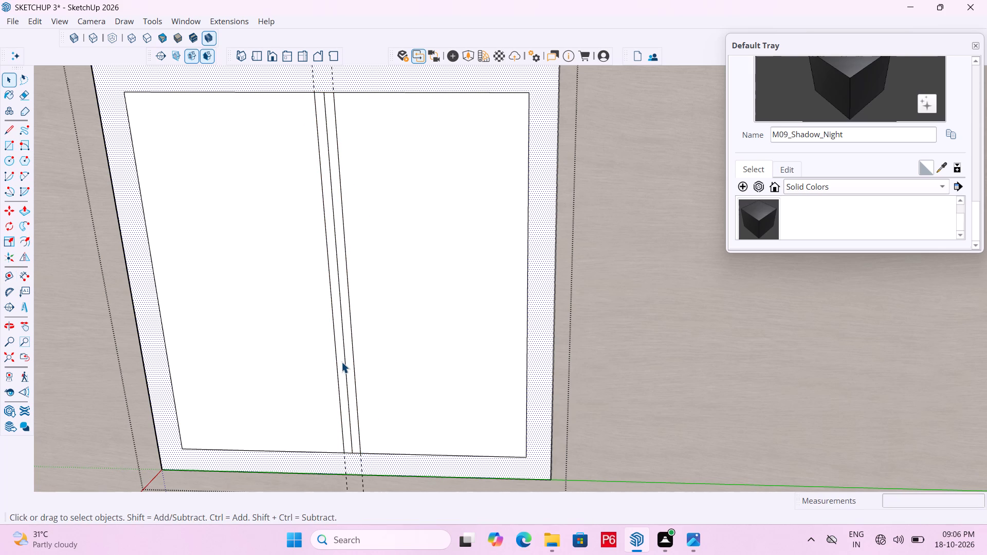
Erase the centre line inside the mullion and both vertical guides.
{"action": "key", "text": "e"}
{"action": "left_click", "coordinate": [344, 332]}
{"action": "scroll", "coordinate": [332, 298], "scroll_direction": "down", "scroll_amount": 2}
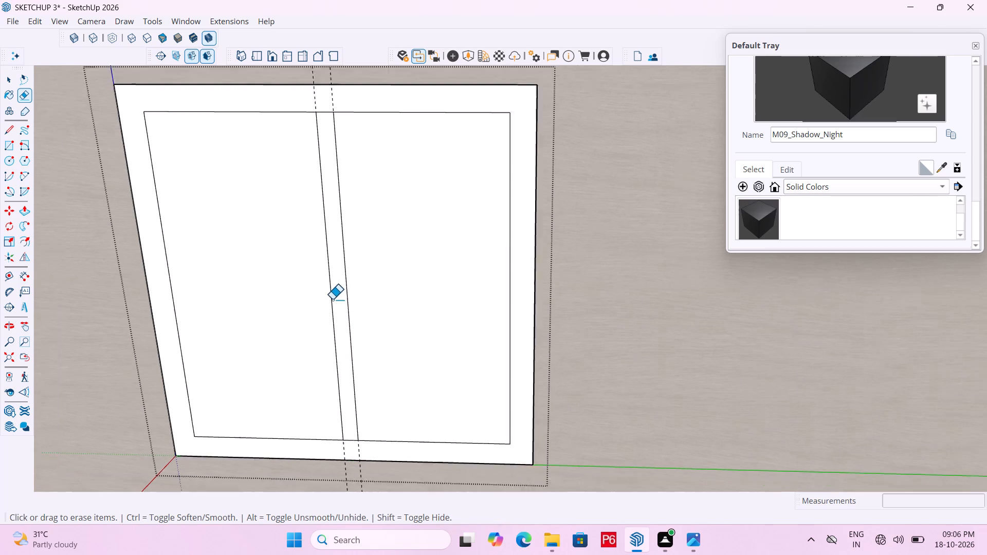
{"action": "scroll", "coordinate": [332, 300], "scroll_direction": "down", "scroll_amount": 1}
{"action": "left_click_drag", "start_coordinate": [311, 81], "coordinate": [345, 79]}
{"action": "left_click", "coordinate": [345, 79]}
{"action": "scroll", "coordinate": [318, 330], "scroll_direction": "down", "scroll_amount": 1}
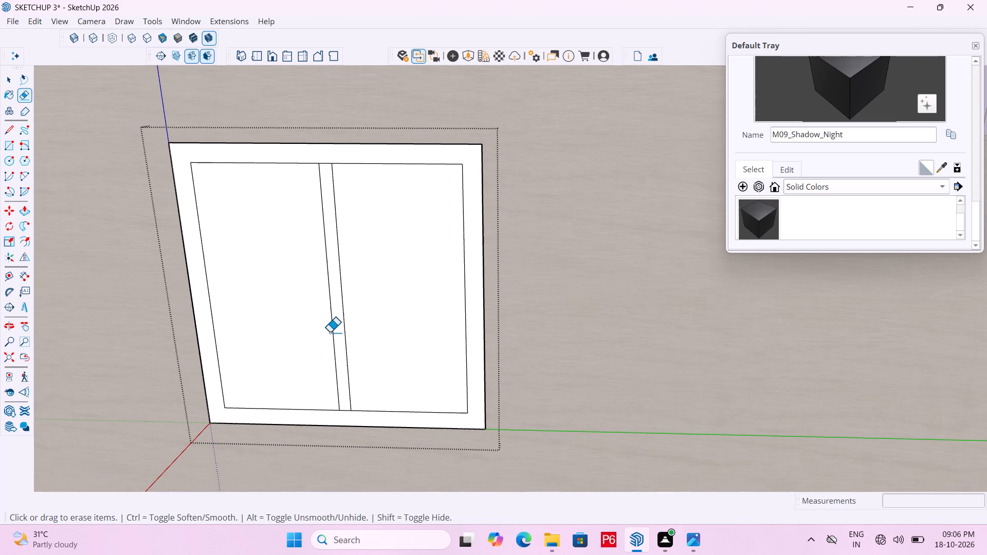
Erase the short edges at the mullion's top and bottom so it merges with the outer frame.
{"action": "scroll", "coordinate": [329, 161], "scroll_direction": "up", "scroll_amount": 1}
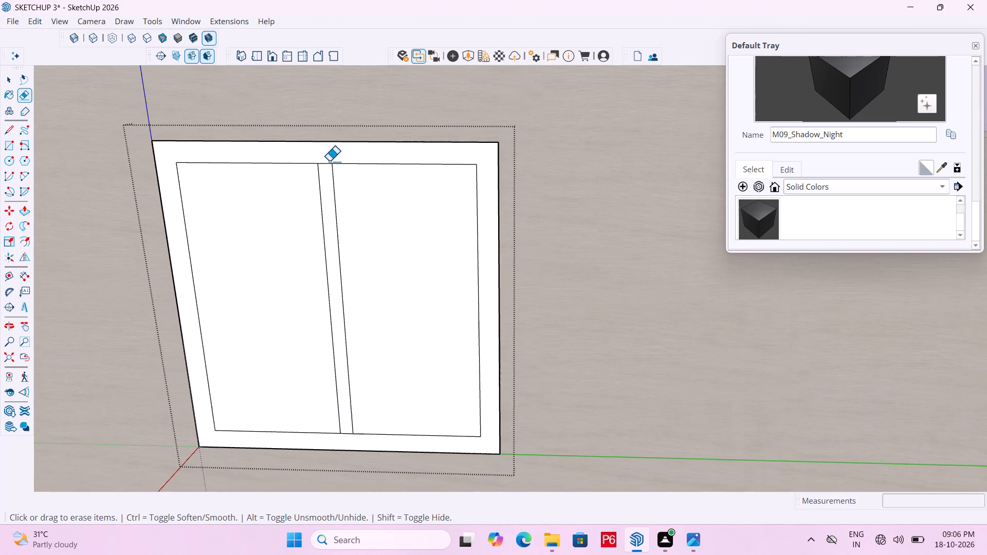
{"action": "scroll", "coordinate": [329, 161], "scroll_direction": "up", "scroll_amount": 3}
{"action": "left_click", "coordinate": [328, 162]}
{"action": "left_click_drag", "start_coordinate": [328, 164], "coordinate": [328, 170]}
{"action": "scroll", "coordinate": [309, 123], "scroll_direction": "down", "scroll_amount": 5}
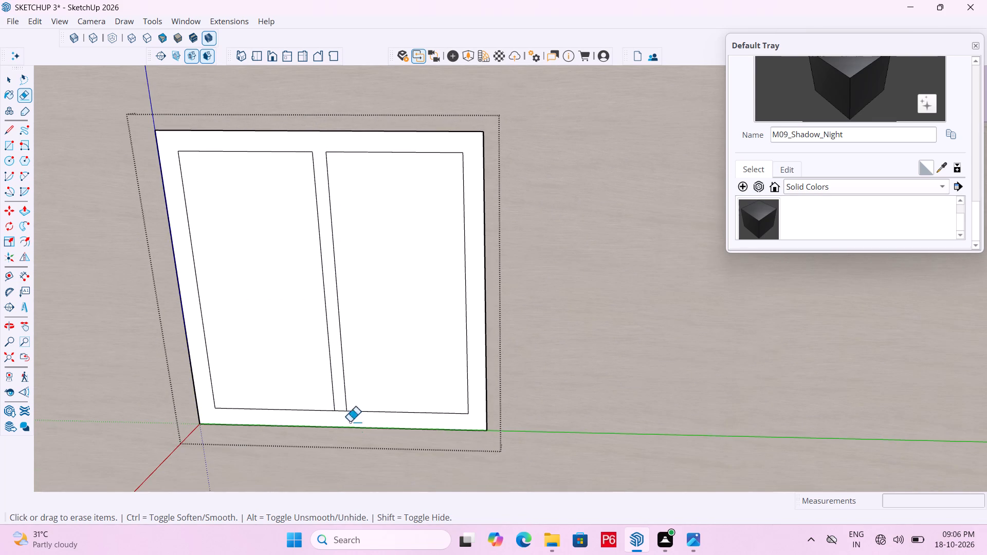
{"action": "scroll", "coordinate": [348, 429], "scroll_direction": "up", "scroll_amount": 5}
{"action": "left_click_drag", "start_coordinate": [341, 406], "coordinate": [341, 400]}
{"action": "left_click", "coordinate": [341, 399]}
{"action": "scroll", "coordinate": [360, 424], "scroll_direction": "down", "scroll_amount": 1, "text": "ctrl"}
Save the model.
{"action": "key", "text": "ctrl+s"}
{"action": "key", "text": "ctrl+s"}
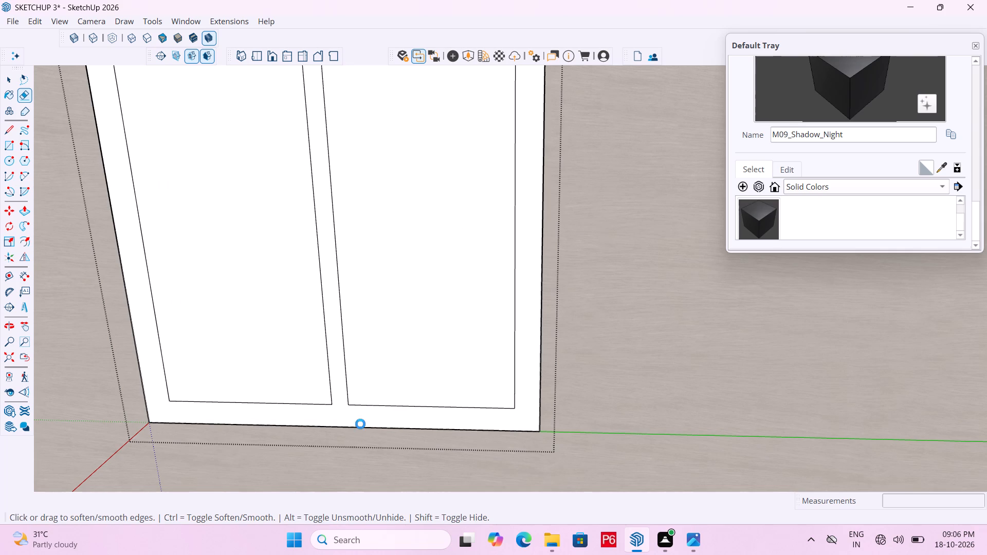
{"action": "key", "text": "ctrl+s"}
{"action": "key", "text": "ctrl+s"}
{"action": "key", "text": "ctrl+s"}
{"action": "key", "text": "ctrl+s"}
{"action": "key", "text": "ctrl+s"}
{"action": "key", "text": "ctrl+s"}
{"action": "key", "text": "ctrl+s"}
{"action": "key", "text": "ctrl+s"}
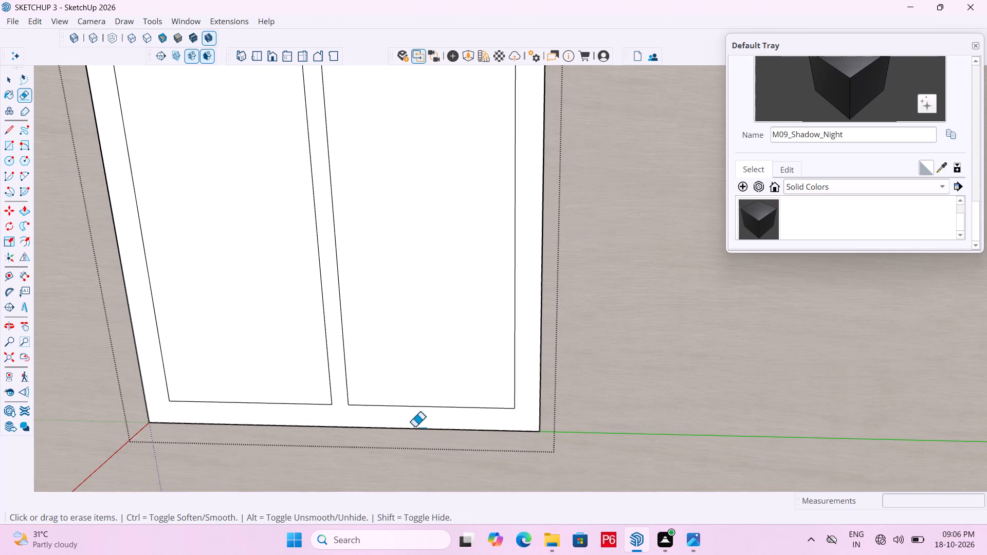
Draw a 3' 6" horizontal line across both window panels, joining the midpoints of their outer side edges.
{"action": "scroll", "coordinate": [441, 470], "scroll_direction": "down", "scroll_amount": 5}
{"action": "key", "text": "l"}
{"action": "scroll", "coordinate": [423, 464], "scroll_direction": "down", "scroll_amount": 13}
{"action": "scroll", "coordinate": [446, 345], "scroll_direction": "down", "scroll_amount": 7}
{"action": "scroll", "coordinate": [407, 317], "scroll_direction": "up", "scroll_amount": 5}
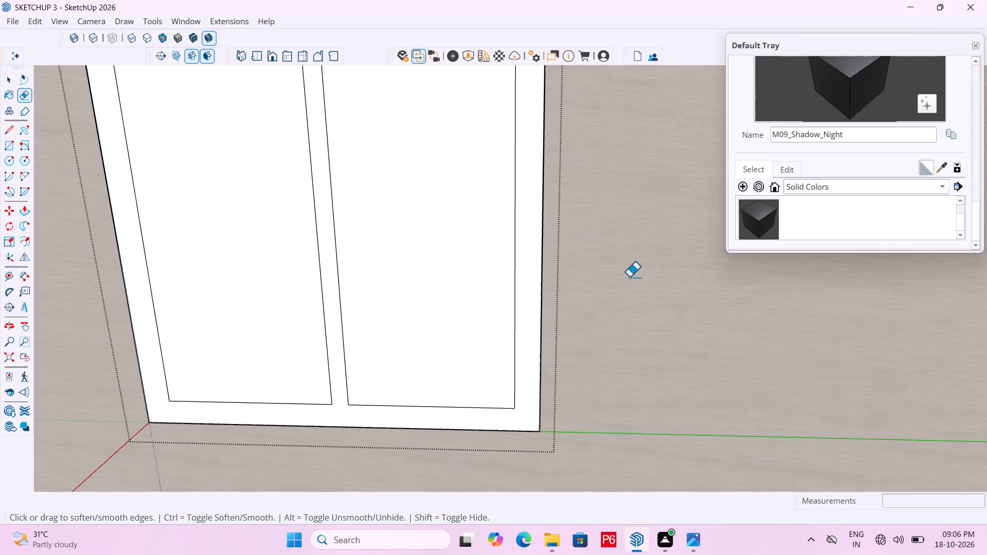
{"action": "scroll", "coordinate": [629, 277], "scroll_direction": "down", "scroll_amount": 7}
{"action": "scroll", "coordinate": [371, 311], "scroll_direction": "up", "scroll_amount": 2}
{"action": "scroll", "coordinate": [452, 321], "scroll_direction": "down", "scroll_amount": 2}
{"action": "key", "text": "l"}
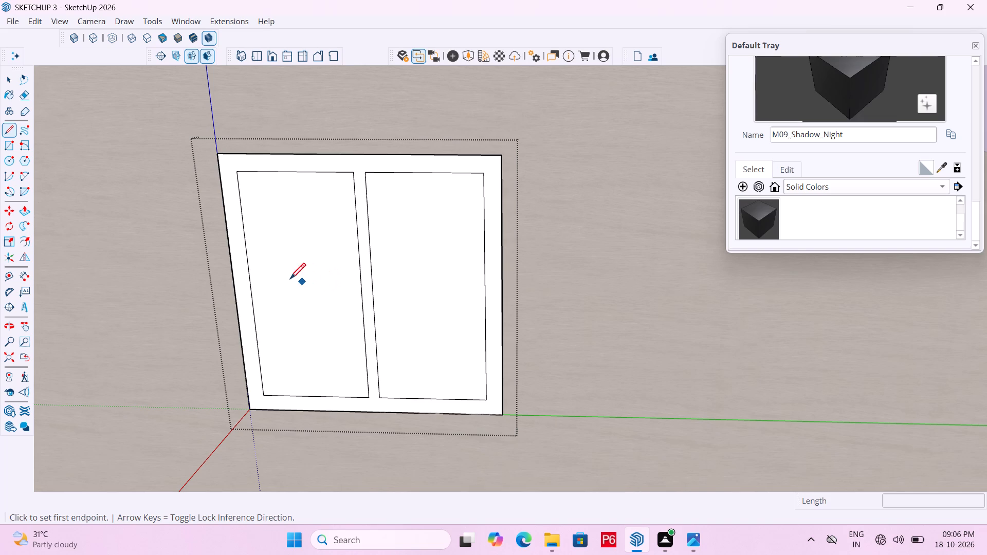
{"action": "left_click_drag", "start_coordinate": [253, 289], "coordinate": [271, 288]}
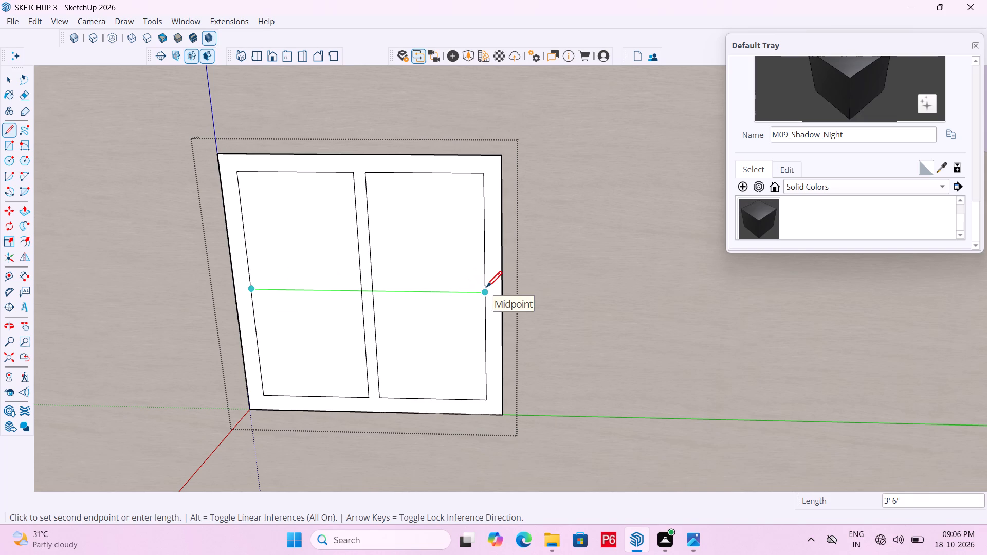
{"action": "left_click", "coordinate": [486, 289]}
{"action": "key", "text": "space"}
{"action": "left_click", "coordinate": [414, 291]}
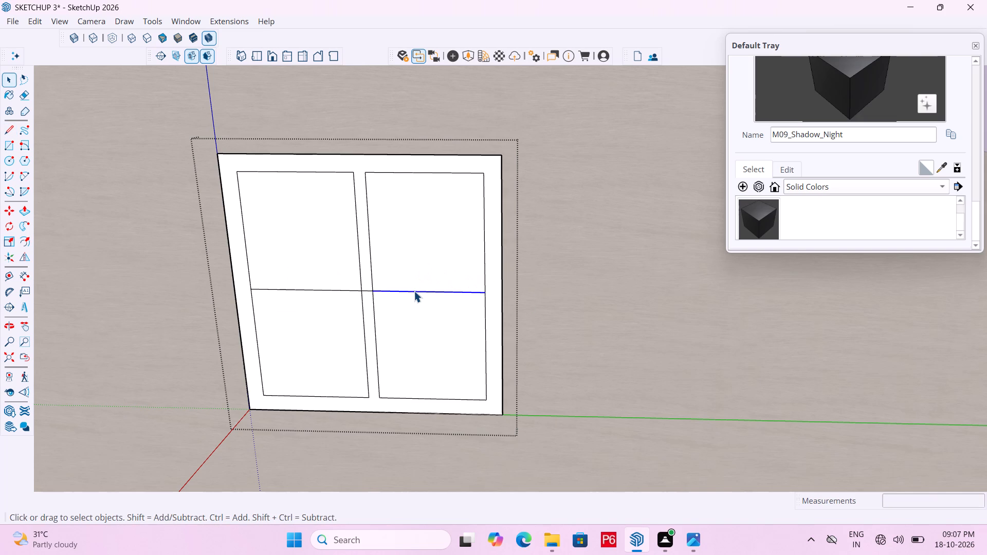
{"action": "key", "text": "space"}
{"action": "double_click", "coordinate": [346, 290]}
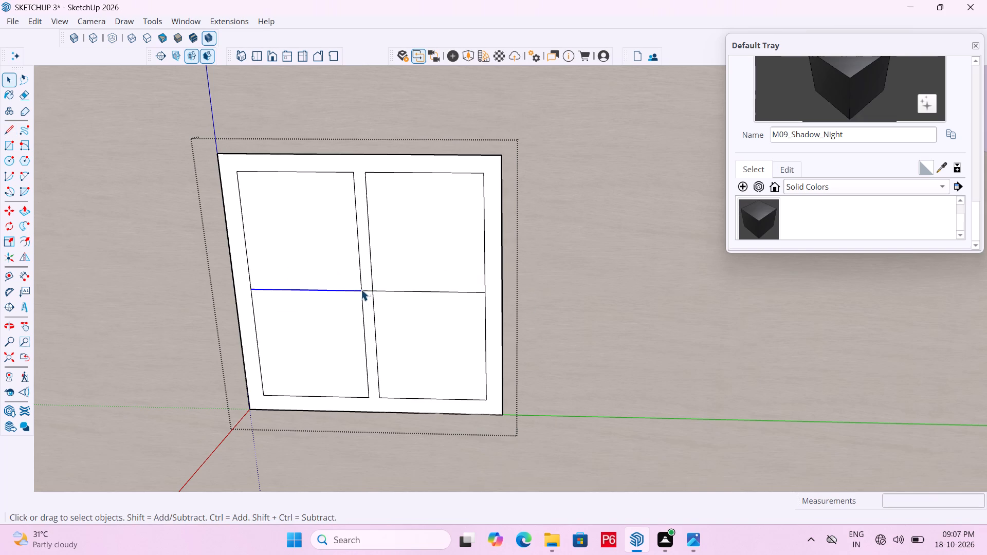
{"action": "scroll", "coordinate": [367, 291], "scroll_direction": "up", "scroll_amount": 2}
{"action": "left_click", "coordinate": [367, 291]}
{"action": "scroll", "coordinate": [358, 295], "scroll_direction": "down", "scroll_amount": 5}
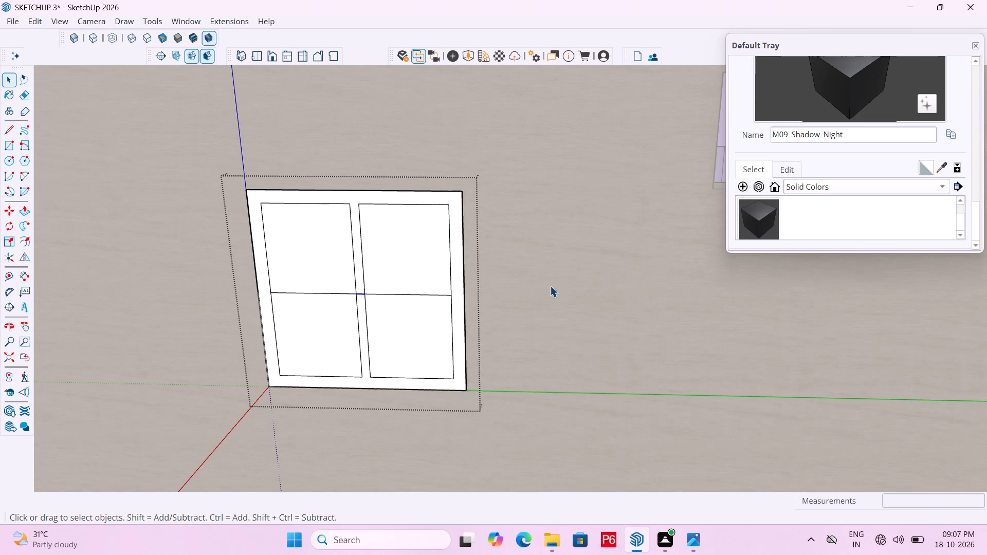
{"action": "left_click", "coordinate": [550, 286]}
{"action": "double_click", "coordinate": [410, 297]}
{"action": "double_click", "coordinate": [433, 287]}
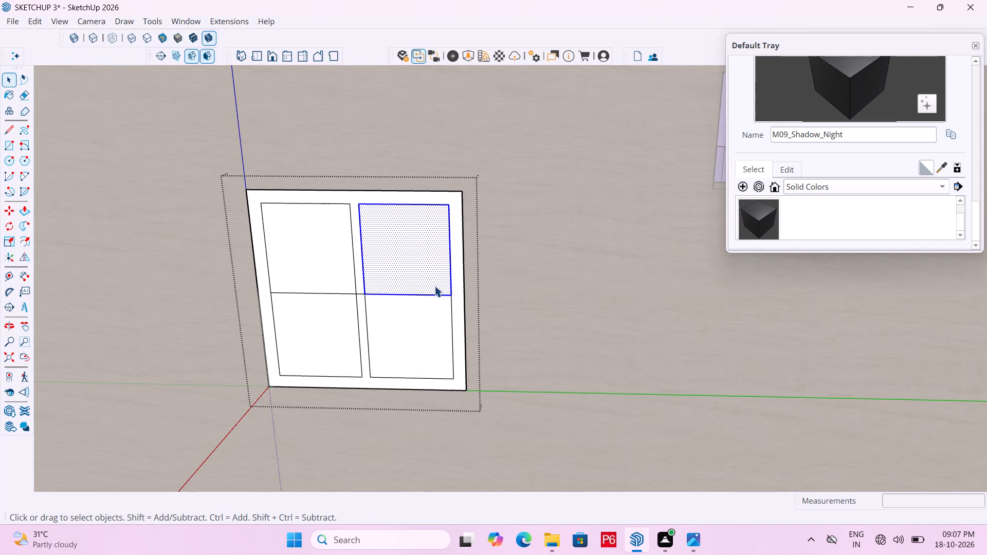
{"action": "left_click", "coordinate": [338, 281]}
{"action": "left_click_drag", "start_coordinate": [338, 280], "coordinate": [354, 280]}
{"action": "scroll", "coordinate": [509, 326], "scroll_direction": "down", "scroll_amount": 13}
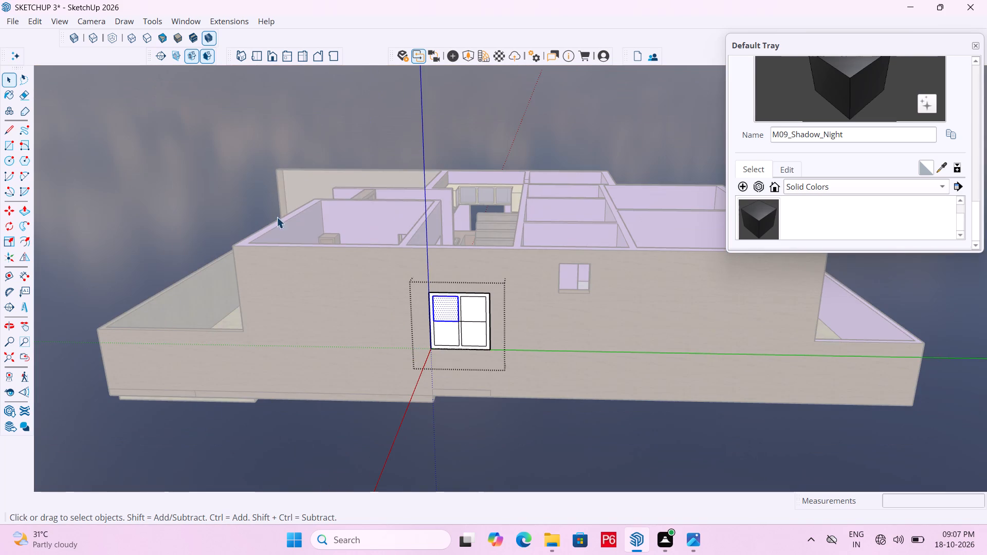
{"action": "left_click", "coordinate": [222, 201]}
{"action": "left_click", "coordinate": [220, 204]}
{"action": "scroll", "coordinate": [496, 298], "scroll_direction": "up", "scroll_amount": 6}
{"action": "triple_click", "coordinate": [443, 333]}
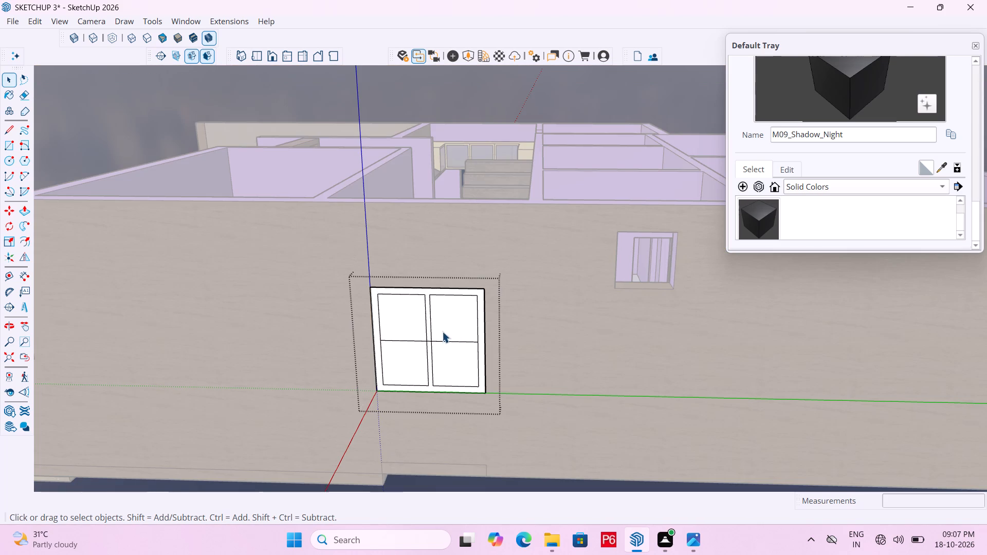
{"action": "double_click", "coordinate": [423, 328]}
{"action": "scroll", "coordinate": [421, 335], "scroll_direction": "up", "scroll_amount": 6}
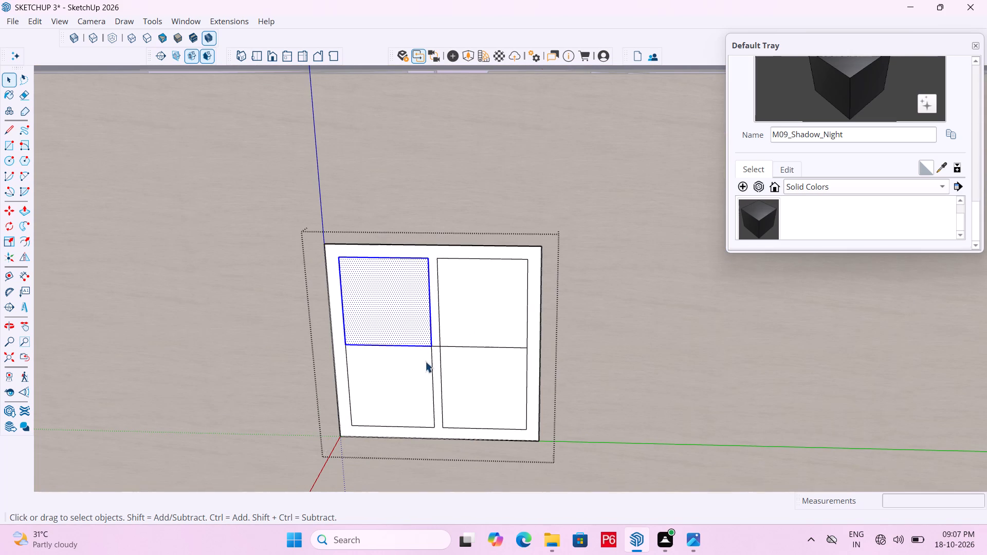
Place a horizontal guide 1" above the line crossing the window panels.
{"action": "left_click", "coordinate": [436, 346]}
{"action": "scroll", "coordinate": [436, 346], "scroll_direction": "up", "scroll_amount": 5}
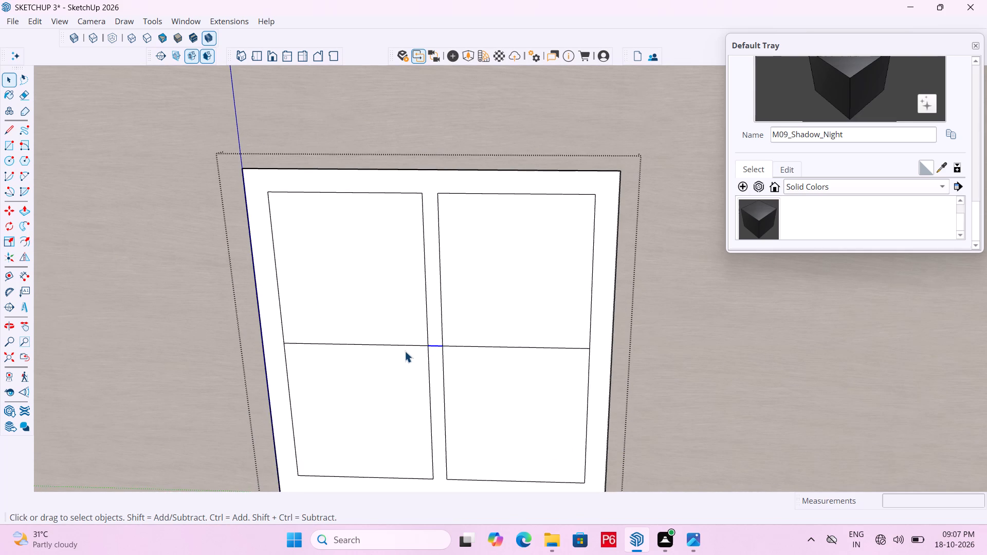
{"action": "key", "text": "t"}
{"action": "left_click", "coordinate": [407, 344]}
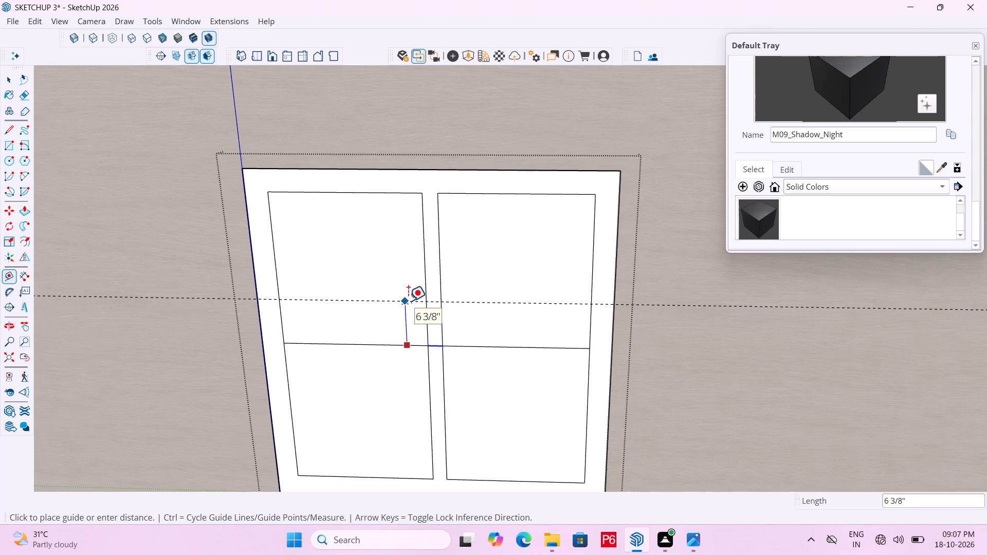
{"action": "scroll", "coordinate": [391, 347], "scroll_direction": "down", "scroll_amount": 1}
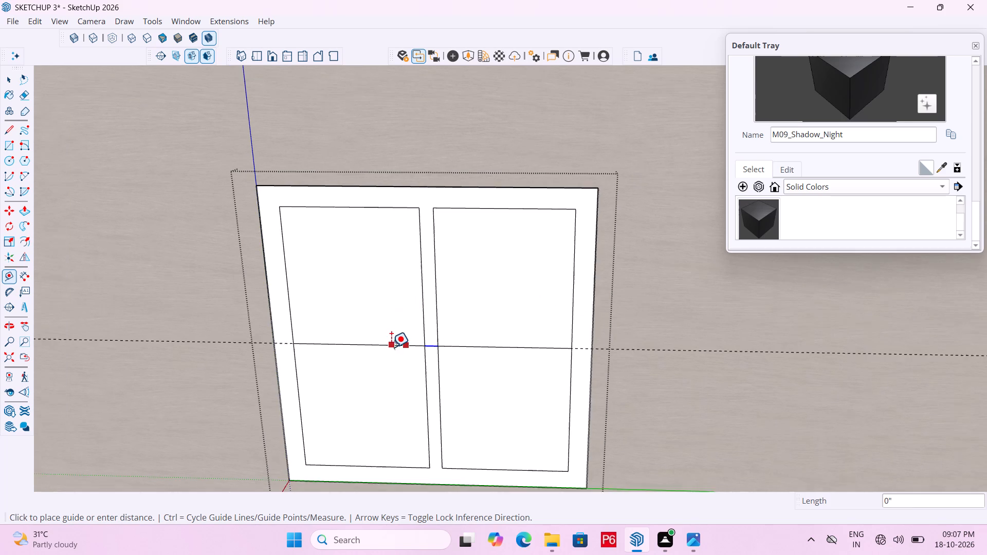
{"action": "scroll", "coordinate": [391, 347], "scroll_direction": "down", "scroll_amount": 1}
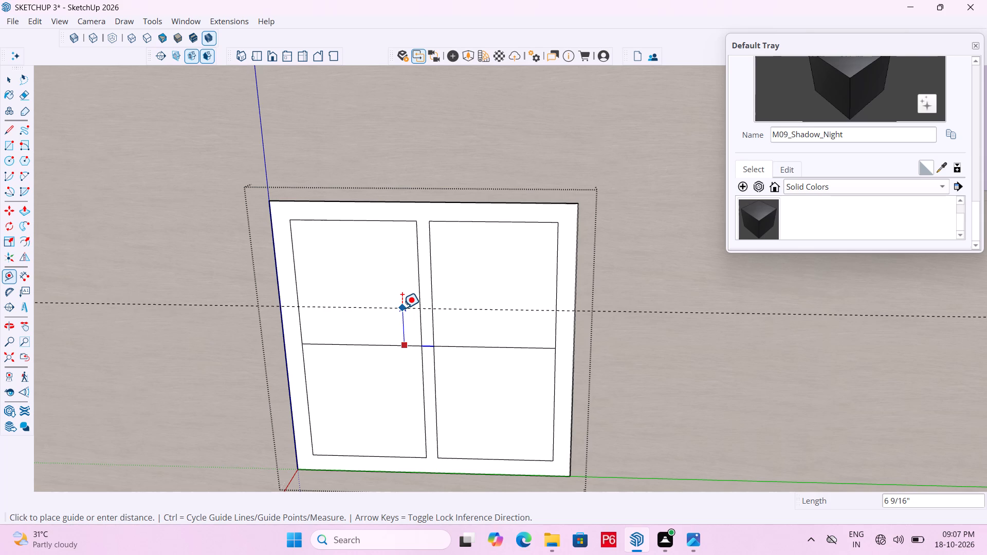
{"action": "type", "text": "1\""}
{"action": "key", "text": "Return"}
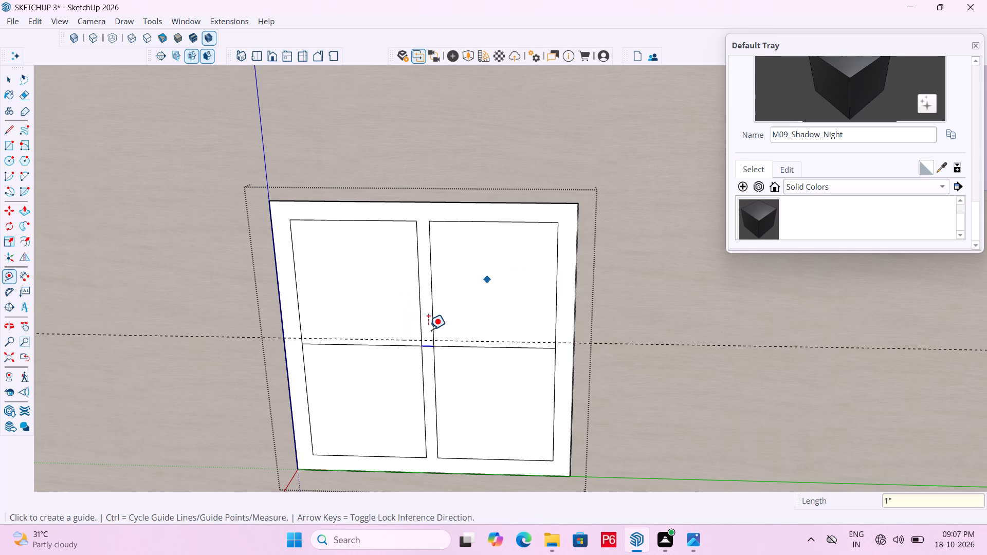
Place a second horizontal guide 1" below the line crossing the window panels.
{"action": "scroll", "coordinate": [409, 367], "scroll_direction": "up", "scroll_amount": 3}
{"action": "left_click", "coordinate": [408, 340]}
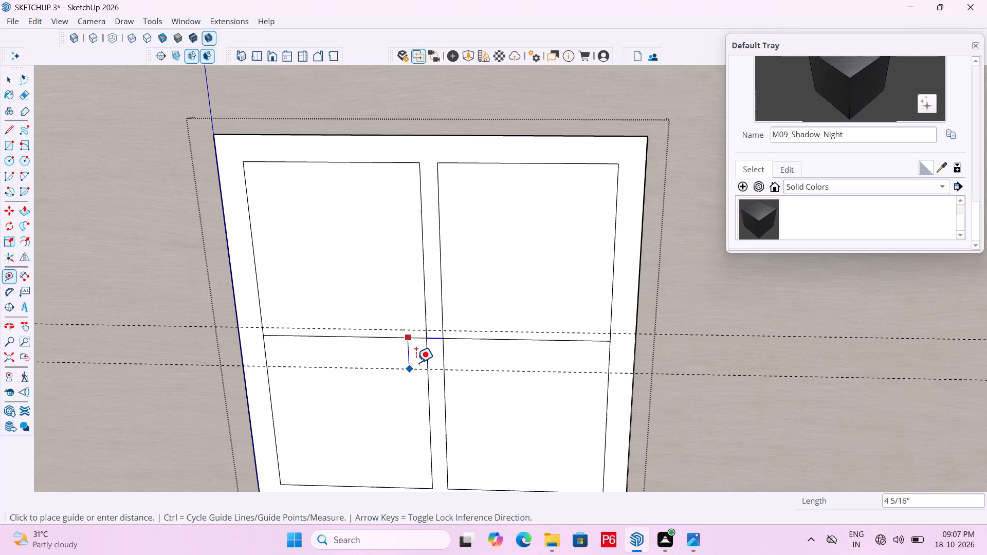
{"action": "scroll", "coordinate": [421, 341], "scroll_direction": "up", "scroll_amount": 5}
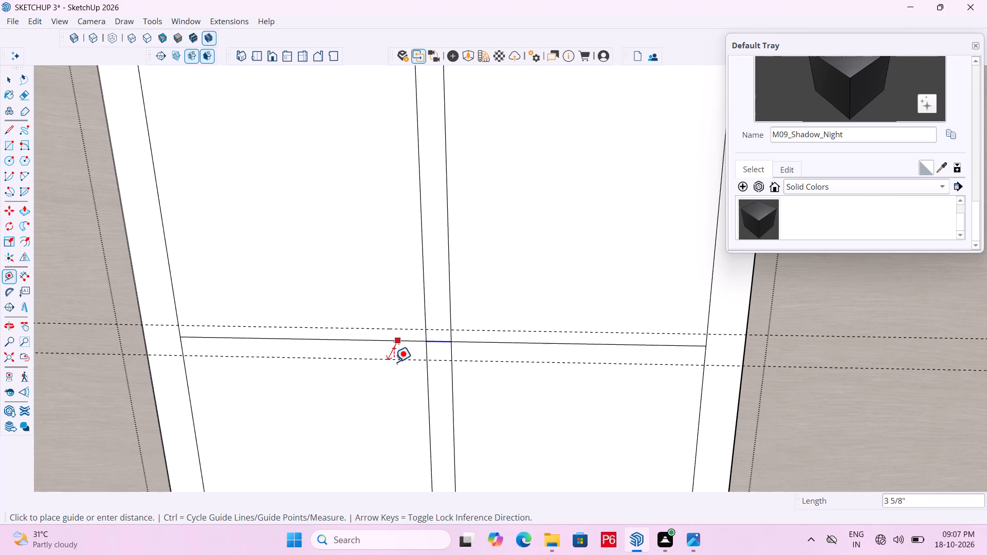
{"action": "middle_click_drag", "start_coordinate": [394, 362], "coordinate": [217, 300]}
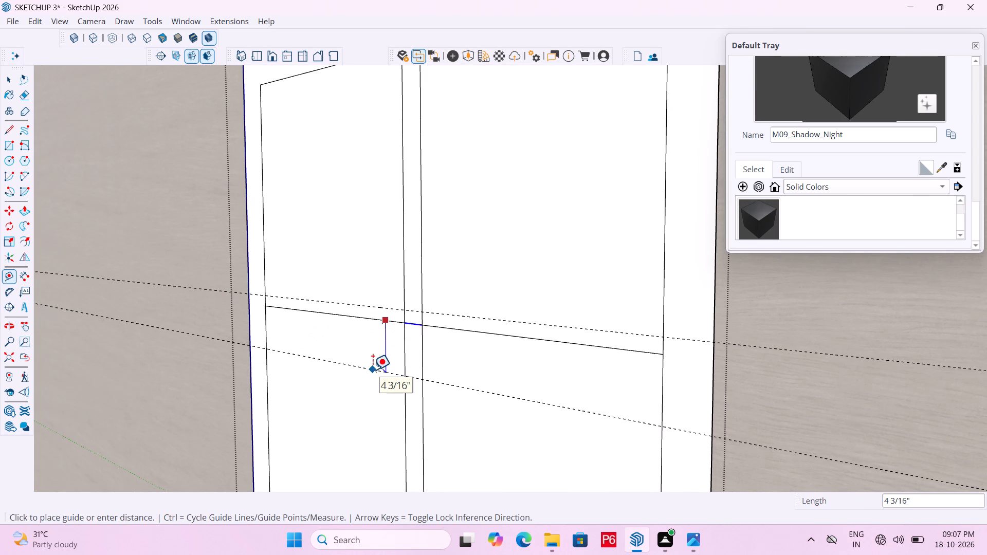
{"action": "type", "text": "1\""}
{"action": "key", "text": "Return"}
{"action": "key", "text": "Escape"}
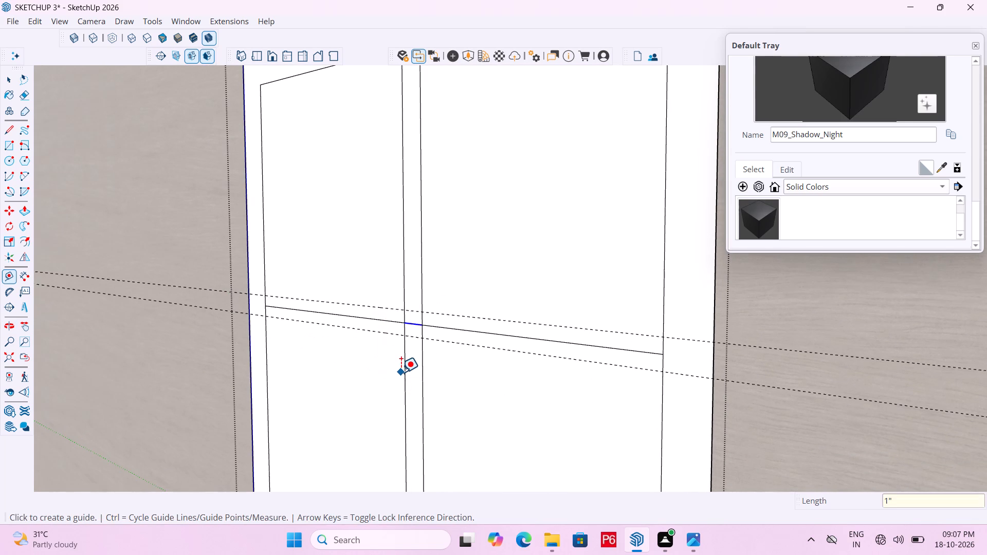
Draw a 2" by 3' 6" rectangle between the two guides, spanning both panels, as the horizontal glazing bar.
{"action": "key", "text": "r"}
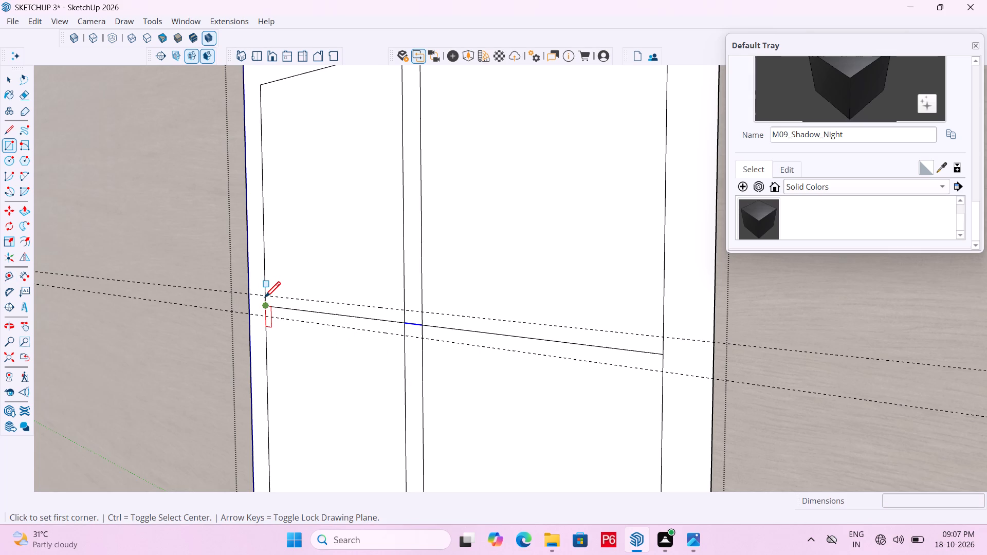
{"action": "left_click", "coordinate": [265, 297]}
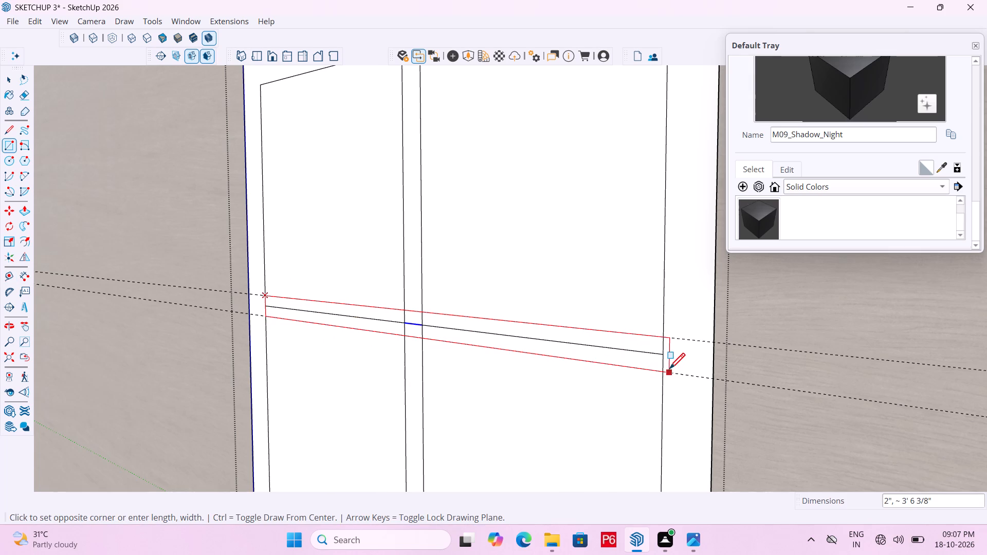
{"action": "left_click", "coordinate": [662, 369]}
{"action": "key", "text": "Escape"}
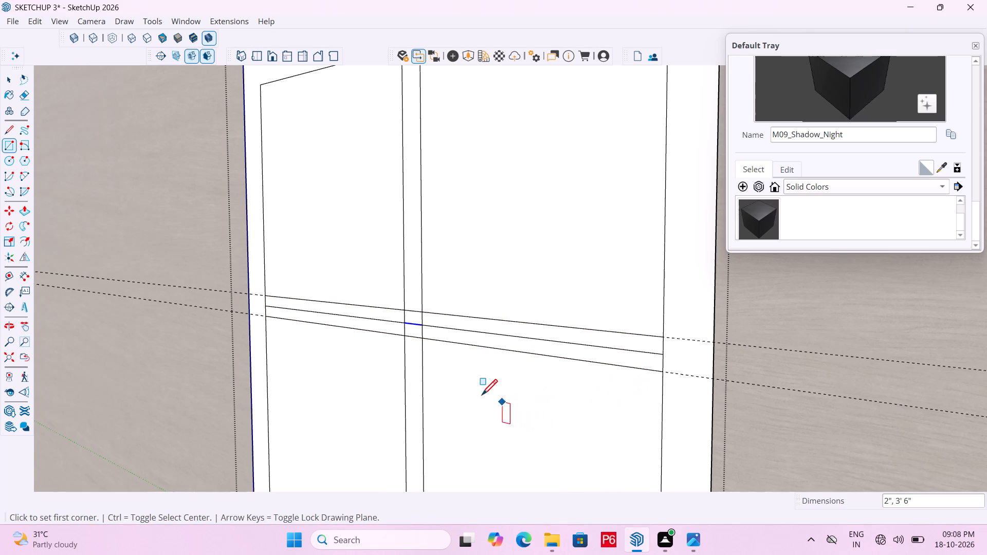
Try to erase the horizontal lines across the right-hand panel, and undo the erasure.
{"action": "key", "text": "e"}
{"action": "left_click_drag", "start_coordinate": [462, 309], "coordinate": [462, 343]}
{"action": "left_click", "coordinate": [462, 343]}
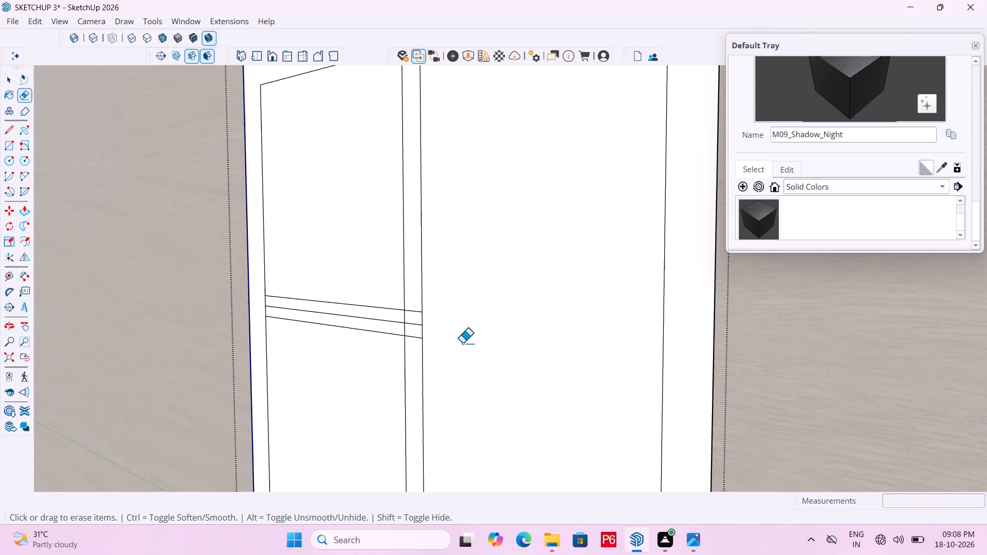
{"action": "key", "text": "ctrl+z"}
Erase the bar's centre line, both guides, and the bar's long edges where they cross the mullion.
{"action": "double_click", "coordinate": [506, 336]}
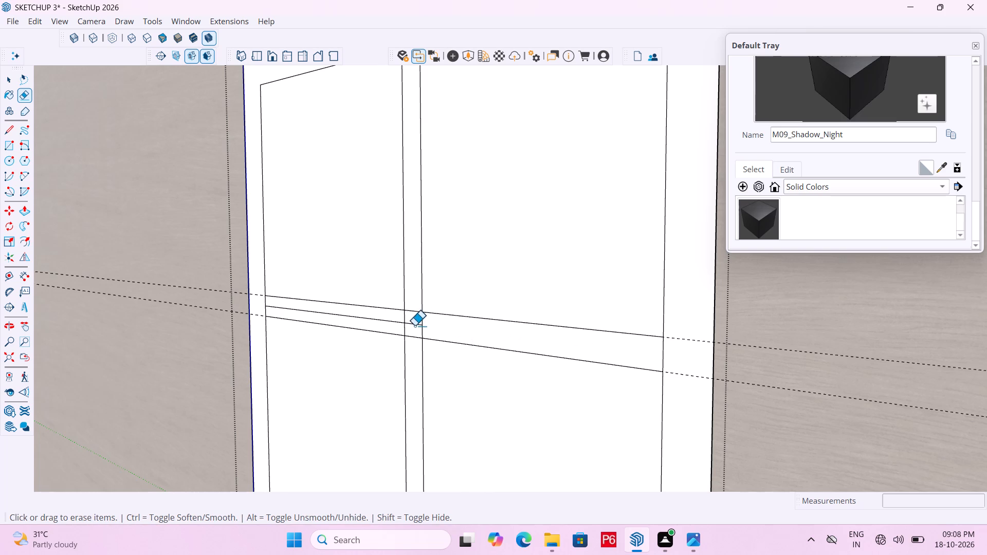
{"action": "left_click", "coordinate": [413, 325]}
{"action": "left_click_drag", "start_coordinate": [401, 323], "coordinate": [420, 325]}
{"action": "left_click", "coordinate": [420, 325]}
{"action": "left_click", "coordinate": [414, 339]}
{"action": "left_click_drag", "start_coordinate": [414, 337], "coordinate": [414, 311]}
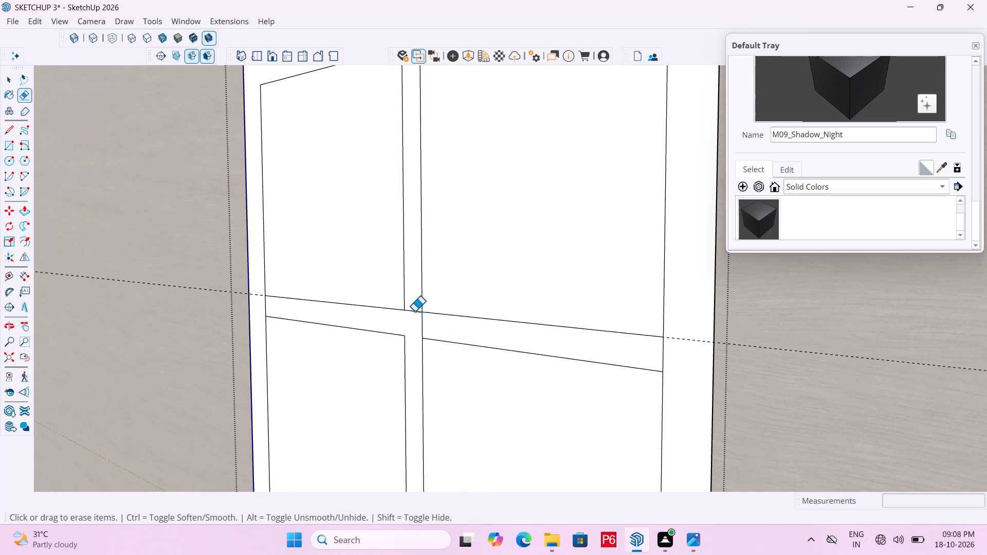
{"action": "left_click_drag", "start_coordinate": [414, 311], "coordinate": [414, 310]}
{"action": "left_click_drag", "start_coordinate": [414, 310], "coordinate": [412, 320]}
{"action": "left_click", "coordinate": [412, 320]}
Erase the remaining short vertical edges at the bar's ends and the mullion crossing so the bar merges with the frame.
{"action": "left_click", "coordinate": [270, 306]}
{"action": "left_click", "coordinate": [264, 306]}
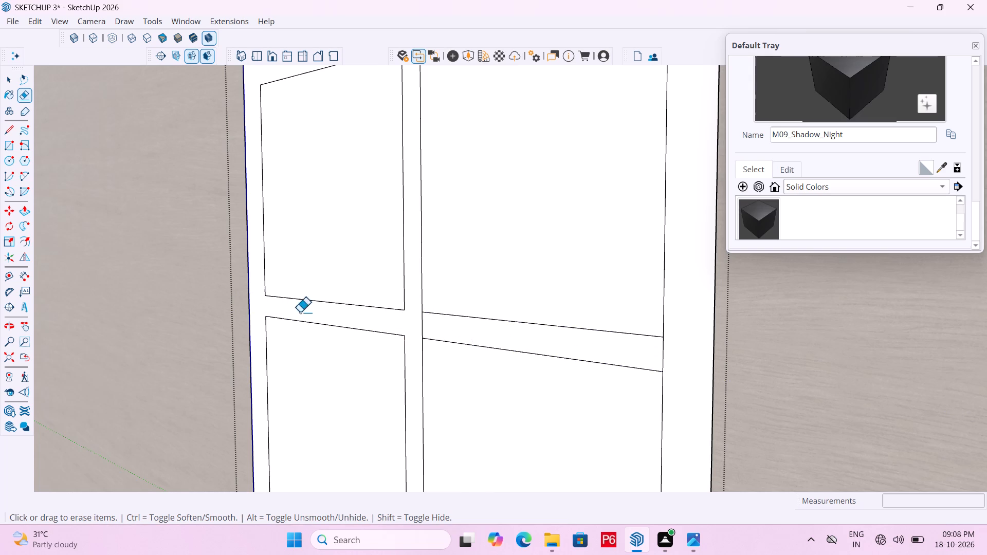
{"action": "left_click", "coordinate": [417, 324]}
{"action": "left_click_drag", "start_coordinate": [417, 324], "coordinate": [426, 324]}
{"action": "left_click", "coordinate": [676, 353]}
{"action": "left_click_drag", "start_coordinate": [659, 352], "coordinate": [650, 350]}
{"action": "left_click_drag", "start_coordinate": [650, 350], "coordinate": [645, 348]}
{"action": "left_click_drag", "start_coordinate": [672, 351], "coordinate": [664, 349]}
{"action": "left_click_drag", "start_coordinate": [428, 326], "coordinate": [401, 322]}
{"action": "left_click", "coordinate": [398, 321]}
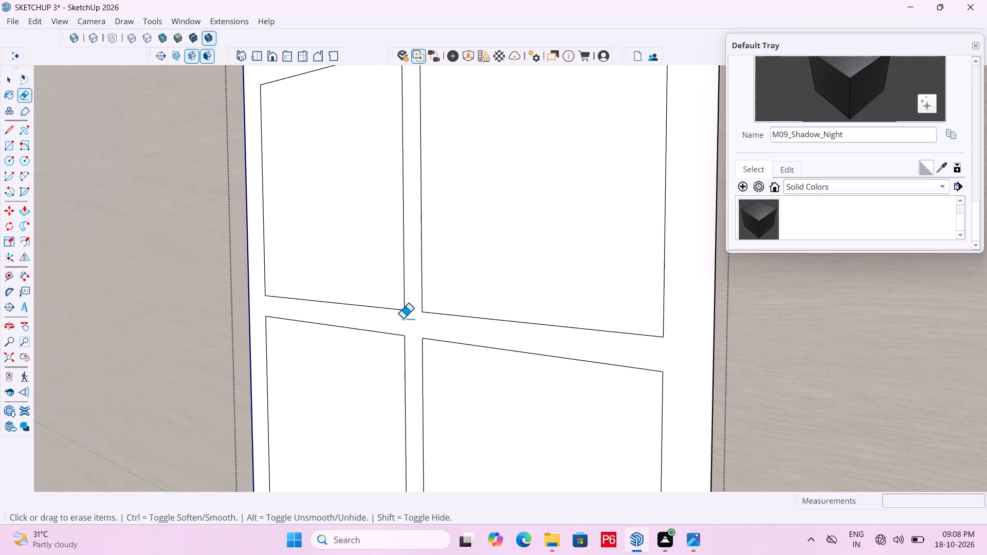
Save the model.
{"action": "key", "text": "ctrl+s"}
{"action": "key", "text": "ctrl+s"}
{"action": "key", "text": "ctrl+s"}
{"action": "key", "text": "ctrl+s"}
{"action": "key", "text": "ctrl+s"}
{"action": "key", "text": "ctrl+s"}
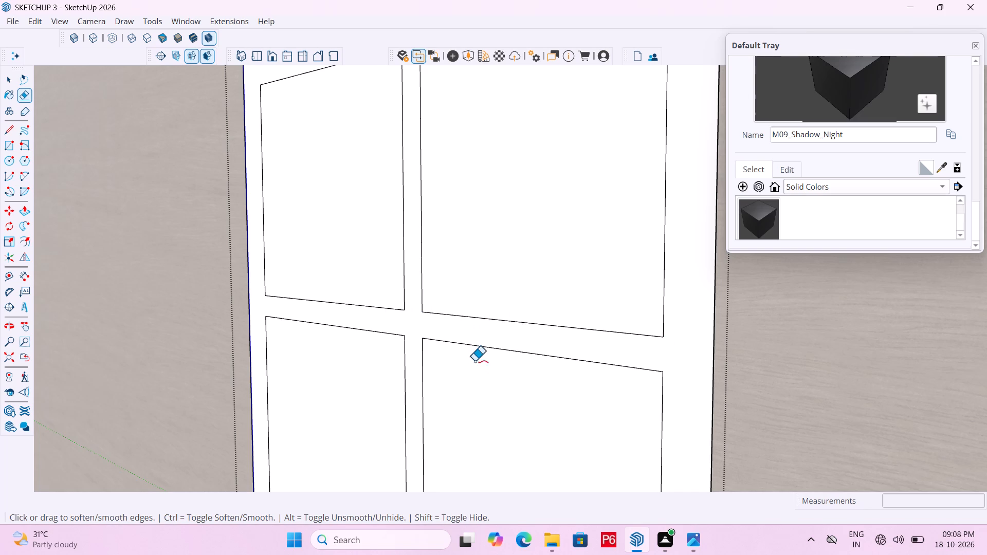
Close the window group and move it about 23' 5" away from its wall opening into clear space beside the house.
{"action": "scroll", "coordinate": [463, 337], "scroll_direction": "down", "scroll_amount": 6}
{"action": "scroll", "coordinate": [575, 342], "scroll_direction": "down", "scroll_amount": 6}
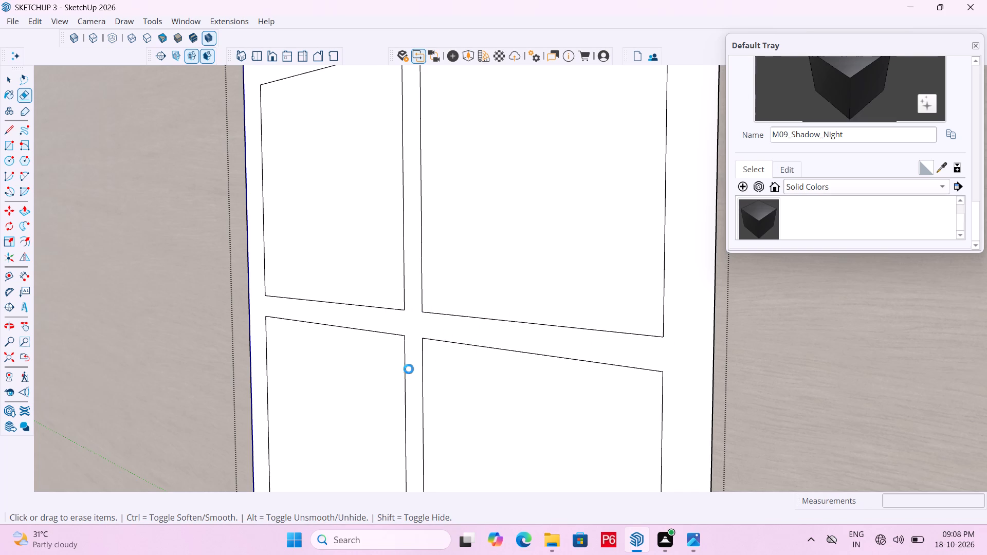
{"action": "scroll", "coordinate": [573, 294], "scroll_direction": "down", "scroll_amount": 5}
{"action": "key", "text": "space"}
{"action": "scroll", "coordinate": [467, 278], "scroll_direction": "down", "scroll_amount": 5}
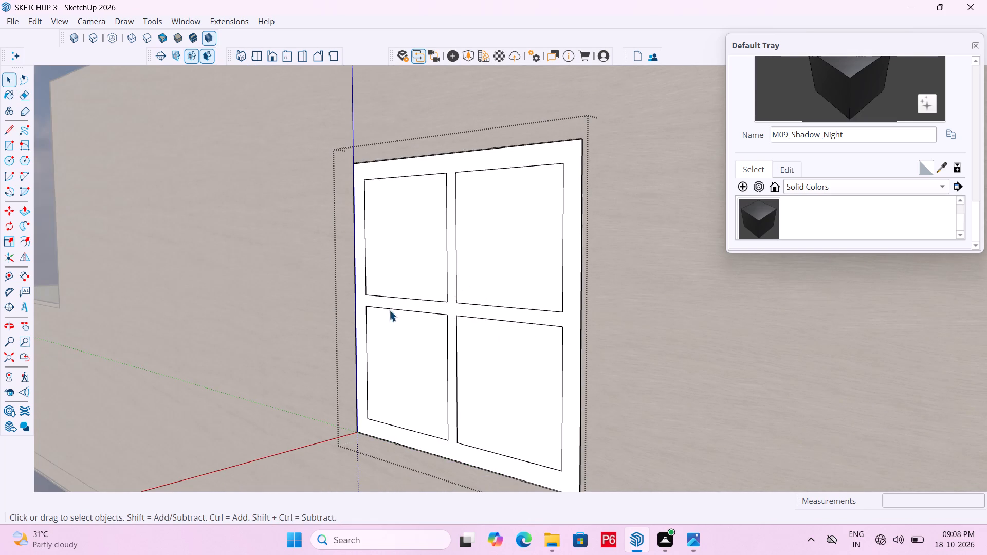
{"action": "scroll", "coordinate": [393, 324], "scroll_direction": "down", "scroll_amount": 5}
{"action": "key", "text": "space"}
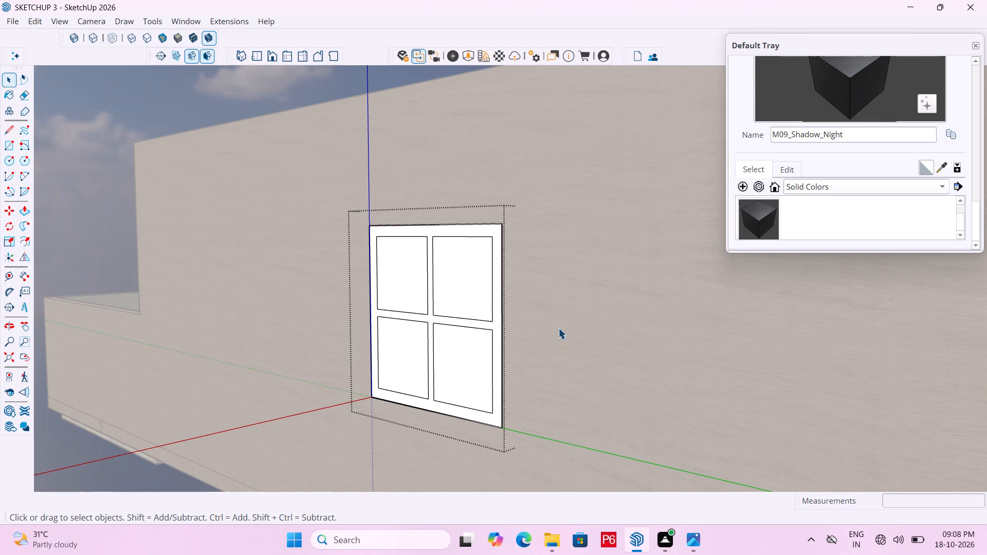
{"action": "left_click", "coordinate": [558, 328]}
{"action": "left_click", "coordinate": [474, 322]}
{"action": "key", "text": "m"}
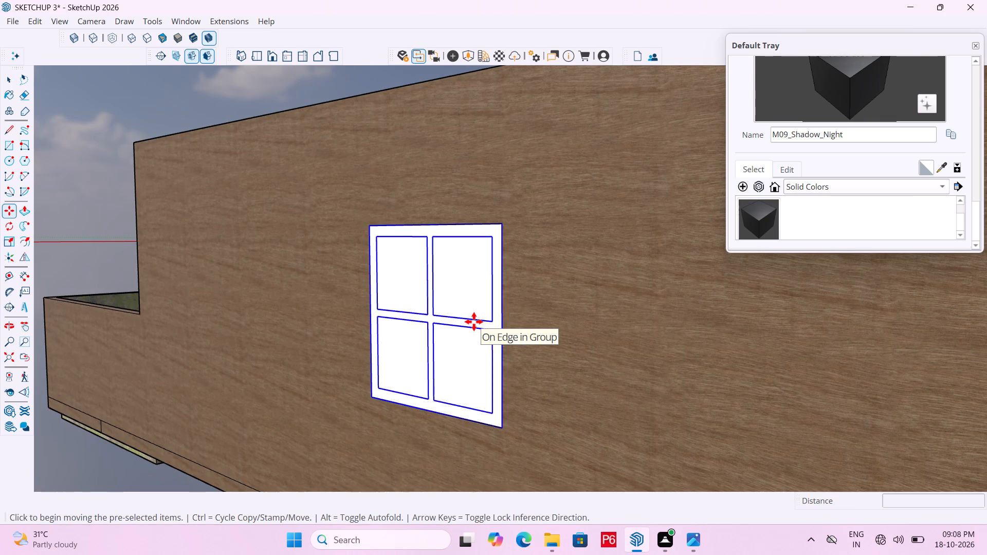
{"action": "left_click", "coordinate": [474, 322]}
{"action": "scroll", "coordinate": [491, 200], "scroll_direction": "down", "scroll_amount": 6}
{"action": "scroll", "coordinate": [544, 165], "scroll_direction": "down", "scroll_amount": 11}
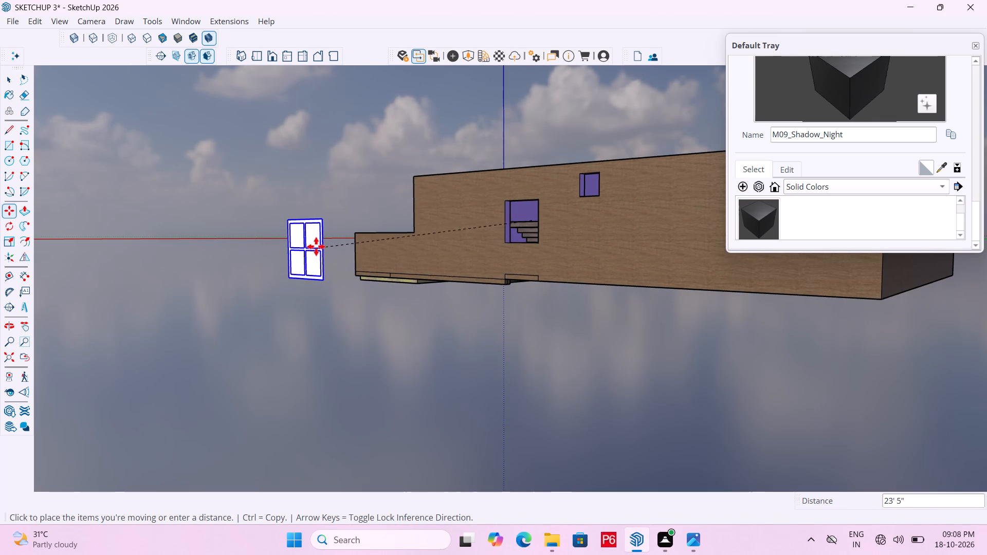
{"action": "left_click", "coordinate": [316, 246]}
Open the moved window group for editing and select the face of its frame and glazing bars.
{"action": "middle_click_drag", "start_coordinate": [334, 288], "coordinate": [394, 346]}
{"action": "scroll", "coordinate": [377, 331], "scroll_direction": "up", "scroll_amount": 3}
{"action": "key", "text": "space"}
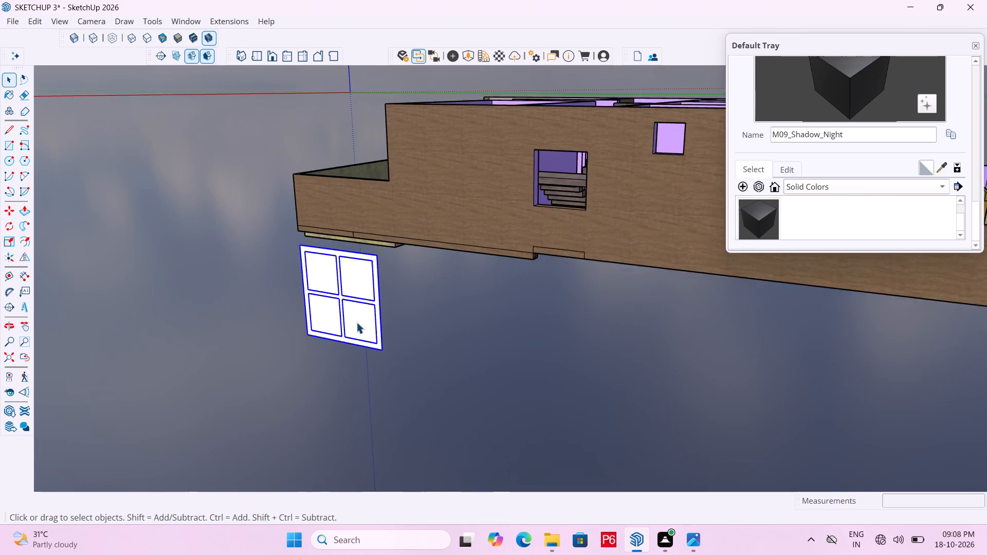
{"action": "scroll", "coordinate": [356, 322], "scroll_direction": "up", "scroll_amount": 2}
{"action": "scroll", "coordinate": [324, 291], "scroll_direction": "up", "scroll_amount": 5}
{"action": "left_click", "coordinate": [347, 301]}
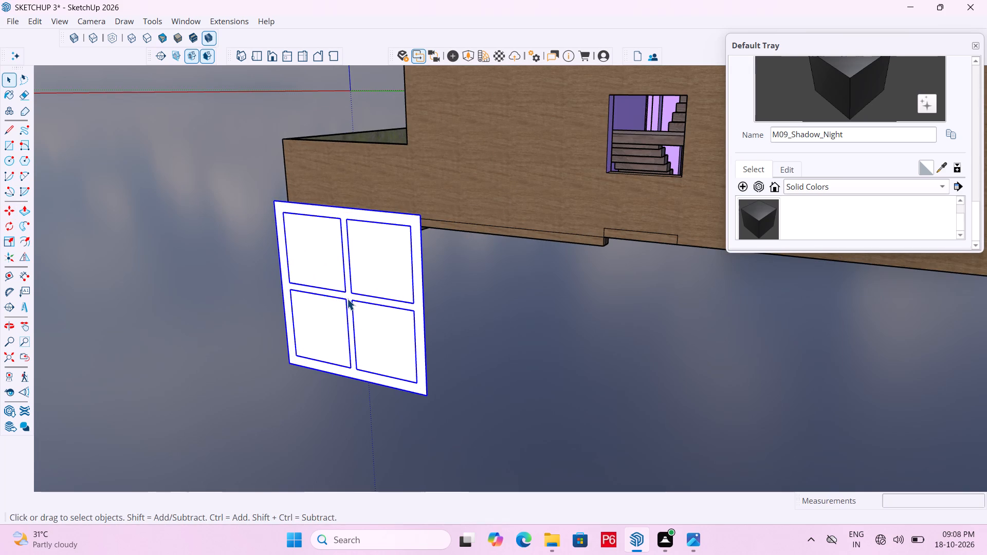
{"action": "left_click", "coordinate": [345, 298]}
{"action": "triple_click", "coordinate": [348, 294]}
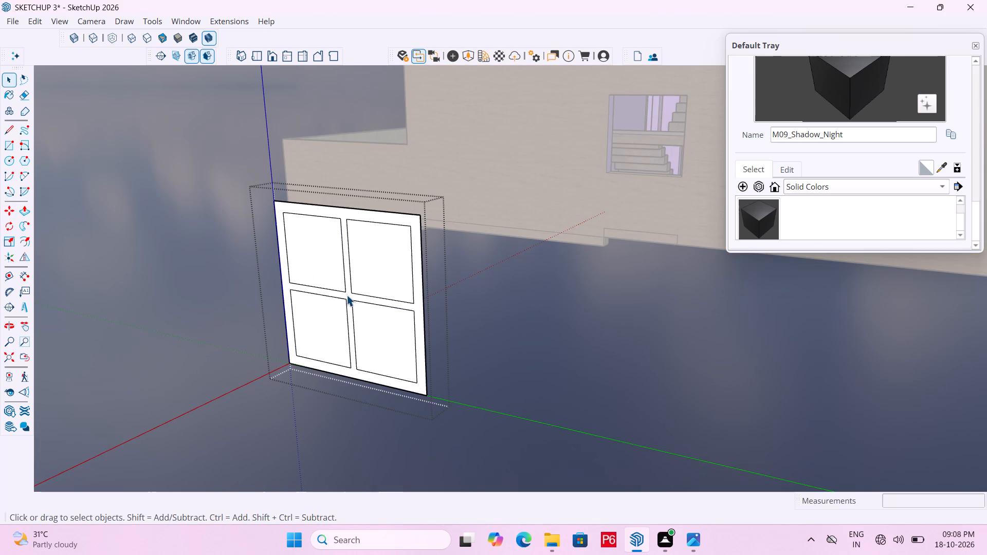
{"action": "left_click", "coordinate": [346, 295]}
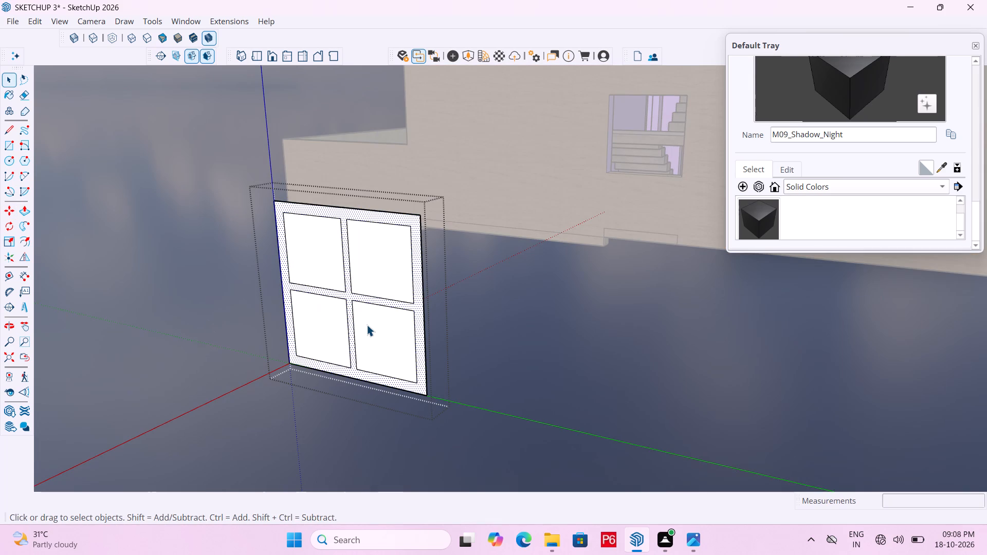
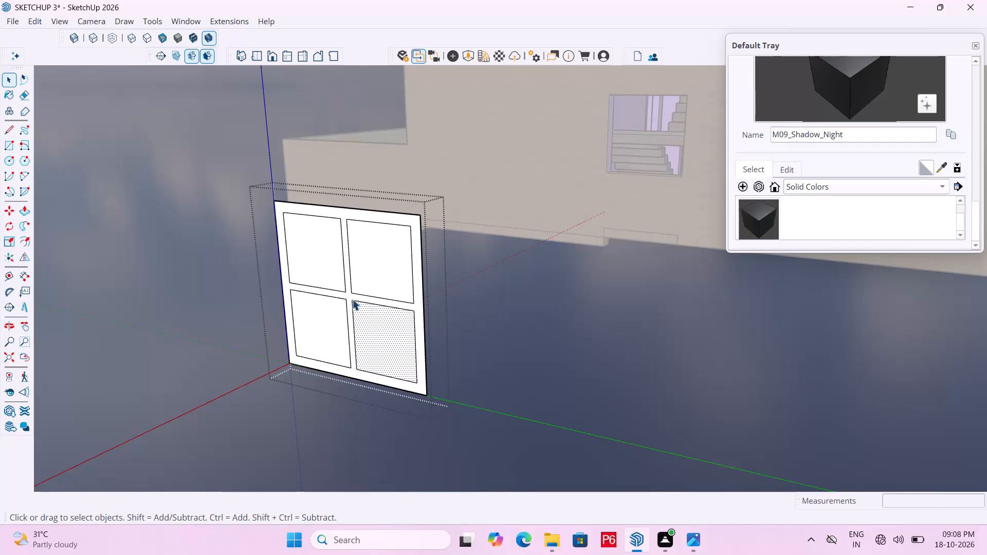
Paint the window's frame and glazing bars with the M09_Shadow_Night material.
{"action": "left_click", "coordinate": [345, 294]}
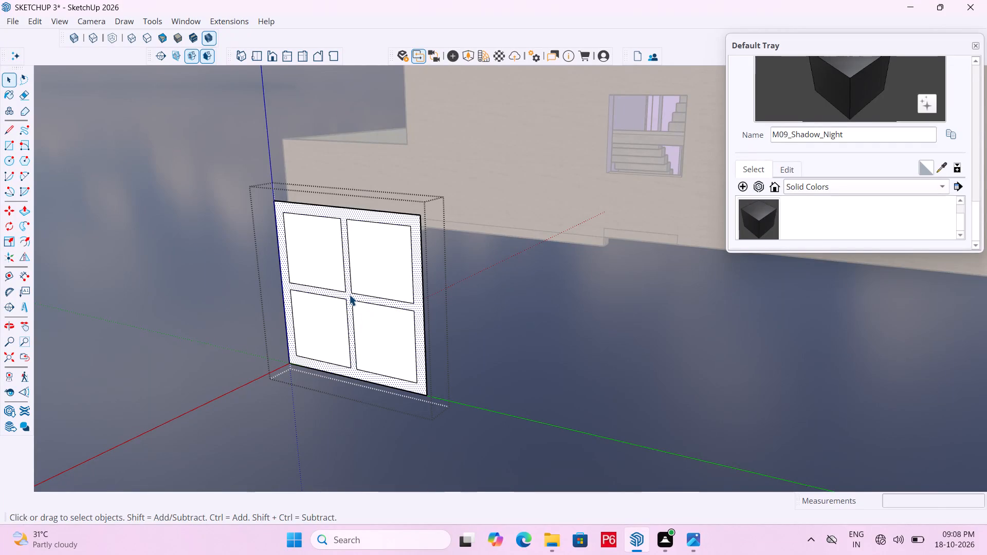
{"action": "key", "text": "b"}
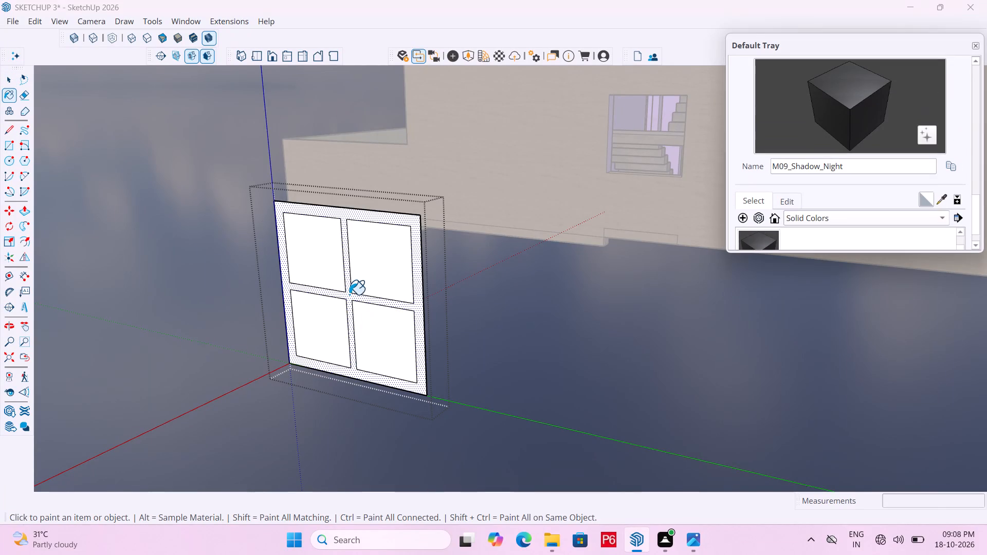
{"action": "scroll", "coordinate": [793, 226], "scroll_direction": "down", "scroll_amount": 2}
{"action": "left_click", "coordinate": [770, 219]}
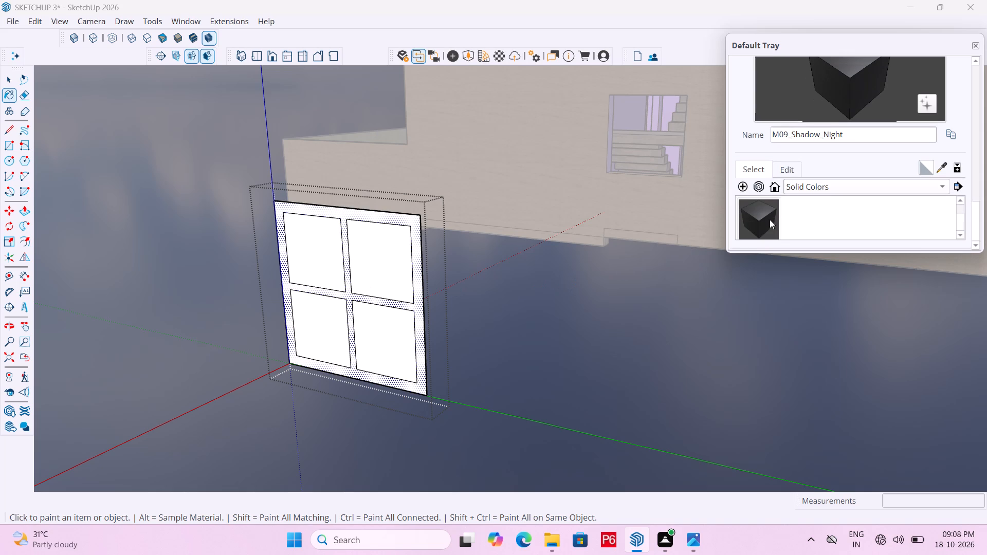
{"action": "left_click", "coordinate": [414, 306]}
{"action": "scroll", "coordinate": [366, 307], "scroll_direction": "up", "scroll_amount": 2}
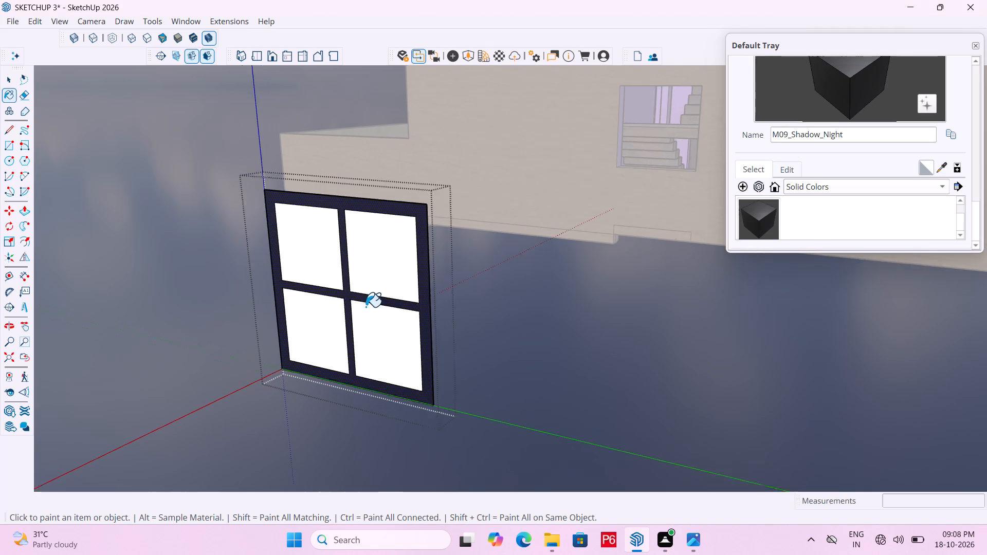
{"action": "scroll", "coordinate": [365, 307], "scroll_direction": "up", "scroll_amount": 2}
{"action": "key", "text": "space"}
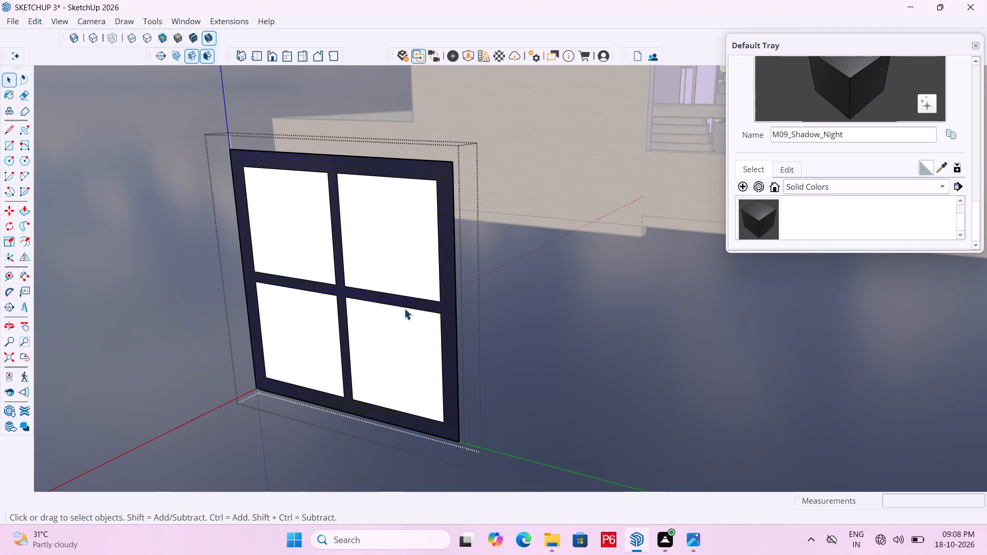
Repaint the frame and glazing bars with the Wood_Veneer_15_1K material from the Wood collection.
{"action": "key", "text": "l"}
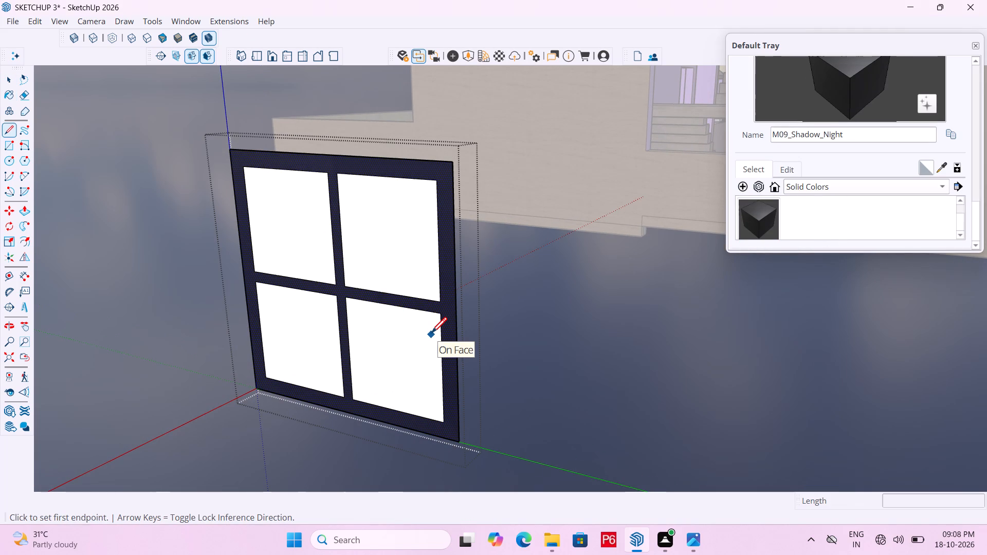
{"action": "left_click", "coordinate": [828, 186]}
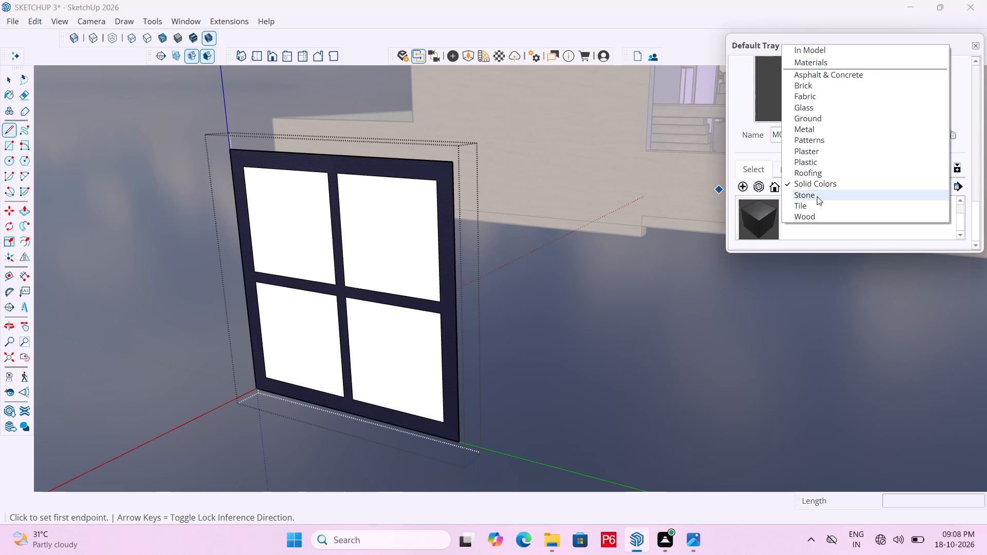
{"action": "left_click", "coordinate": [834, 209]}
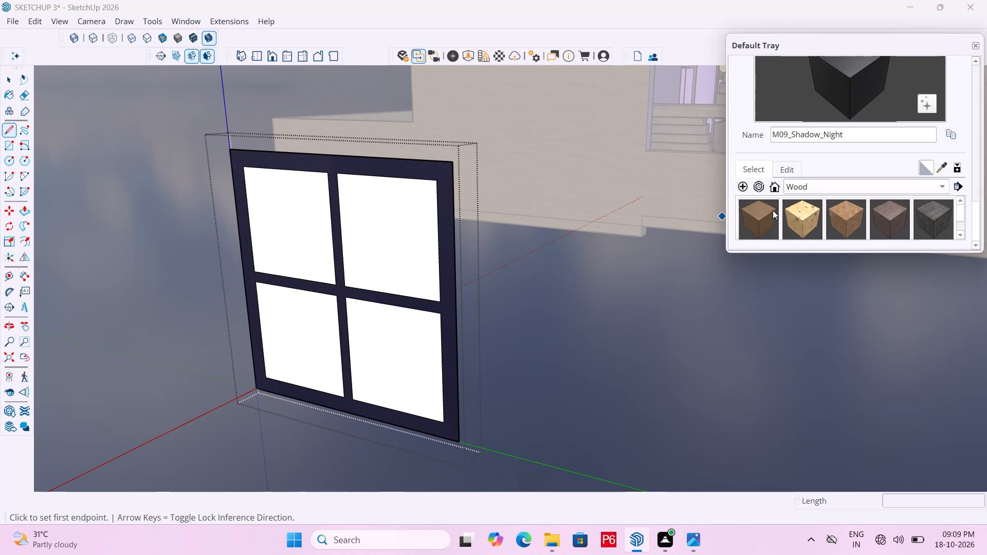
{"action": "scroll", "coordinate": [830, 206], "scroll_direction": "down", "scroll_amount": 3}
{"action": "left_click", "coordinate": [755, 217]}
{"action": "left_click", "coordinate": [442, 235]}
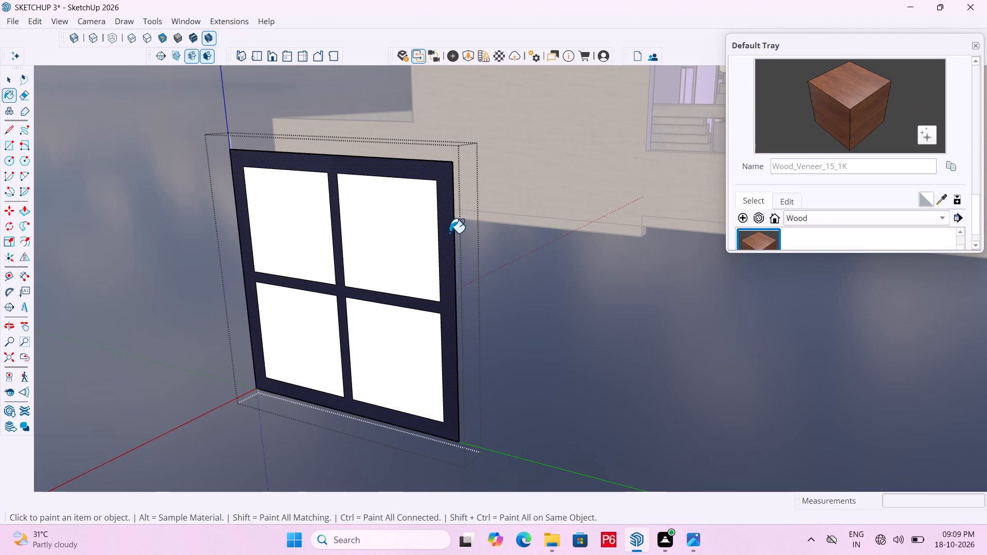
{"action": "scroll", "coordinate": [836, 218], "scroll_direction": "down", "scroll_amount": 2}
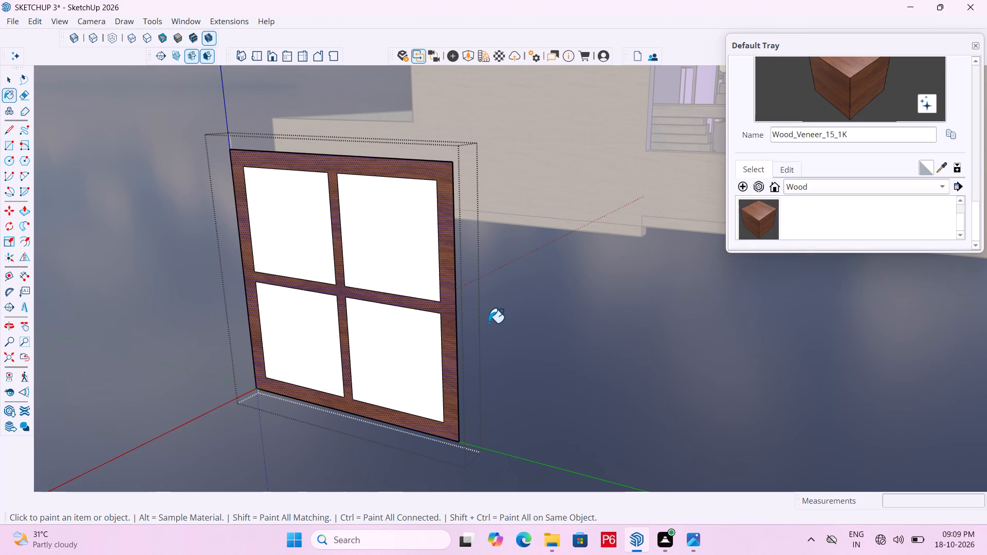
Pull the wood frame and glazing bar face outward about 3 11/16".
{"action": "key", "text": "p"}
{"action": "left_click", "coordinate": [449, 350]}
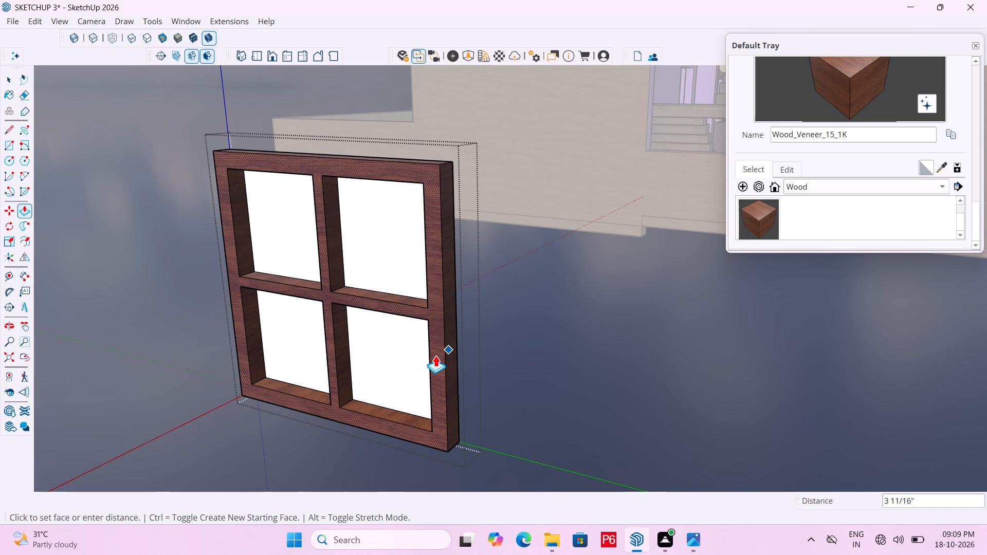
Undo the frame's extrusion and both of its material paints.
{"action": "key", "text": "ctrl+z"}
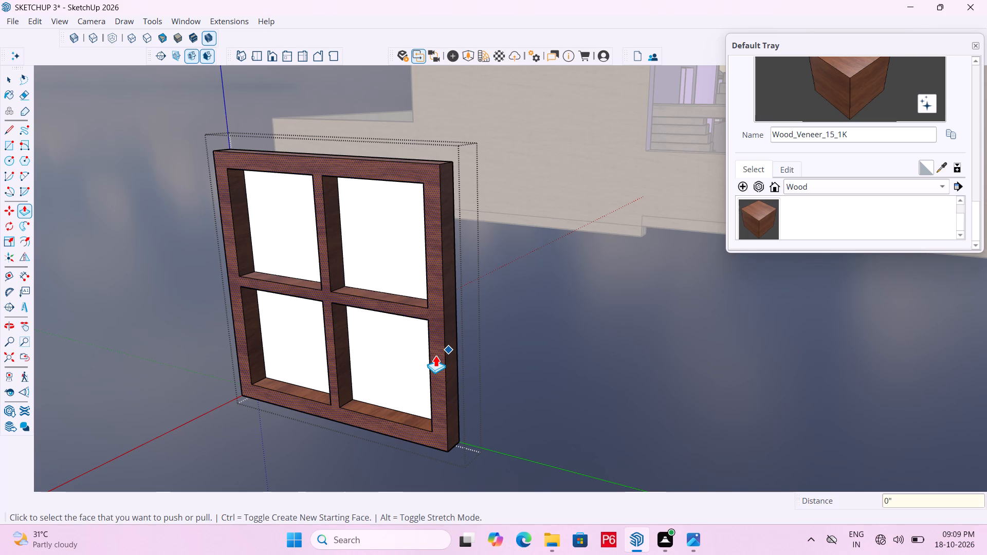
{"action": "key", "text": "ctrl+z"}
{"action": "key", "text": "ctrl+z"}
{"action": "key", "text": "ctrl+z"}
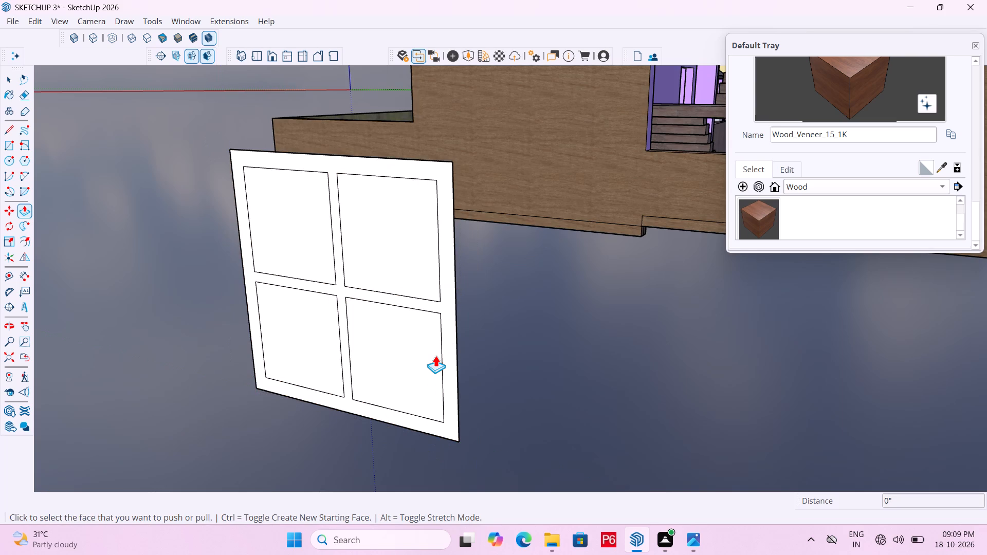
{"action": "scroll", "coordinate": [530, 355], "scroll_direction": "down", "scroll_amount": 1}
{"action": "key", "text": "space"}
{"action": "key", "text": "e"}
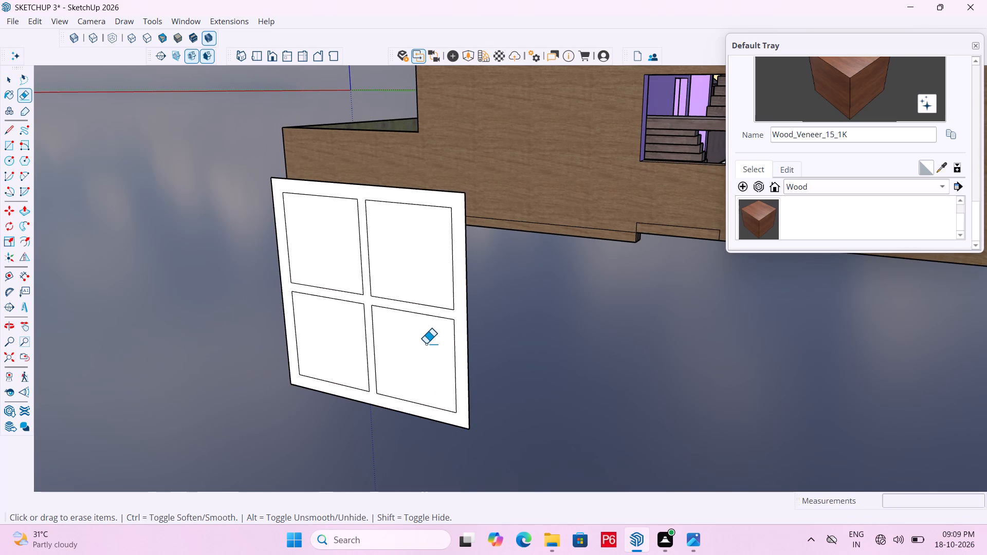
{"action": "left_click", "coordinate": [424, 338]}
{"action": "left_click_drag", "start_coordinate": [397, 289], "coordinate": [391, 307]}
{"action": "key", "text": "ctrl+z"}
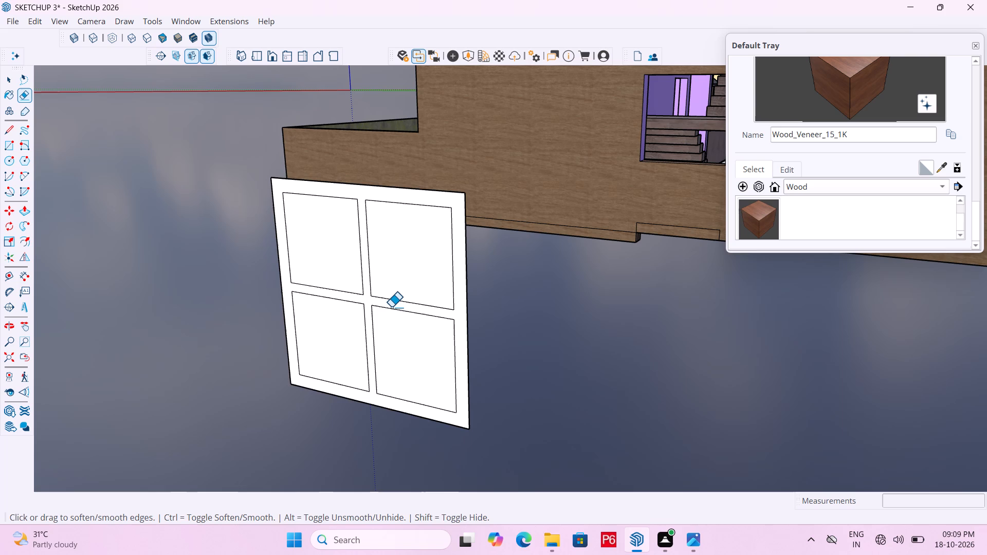
Open the four-pane window group for editing.
{"action": "key", "text": "space"}
{"action": "double_click", "coordinate": [399, 266]}
{"action": "left_click", "coordinate": [385, 269]}
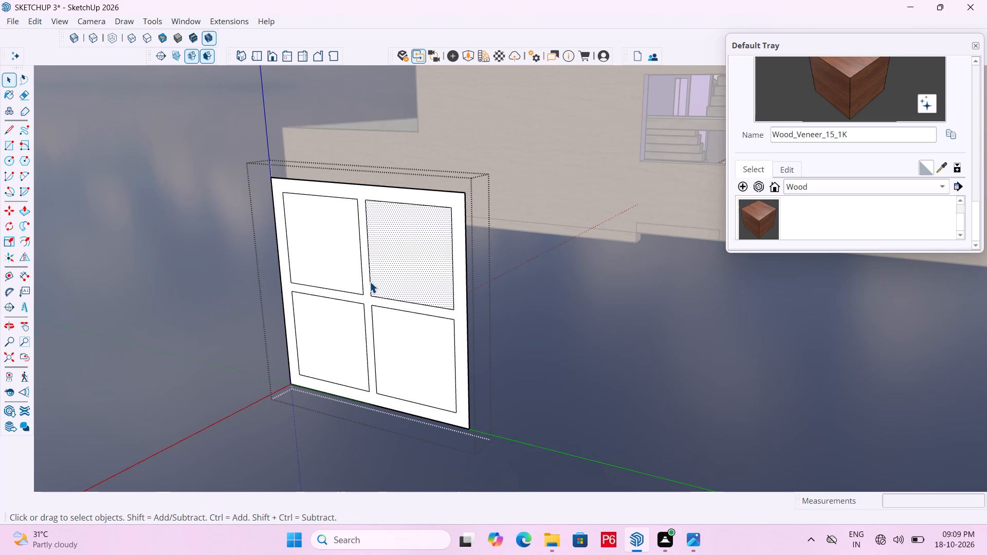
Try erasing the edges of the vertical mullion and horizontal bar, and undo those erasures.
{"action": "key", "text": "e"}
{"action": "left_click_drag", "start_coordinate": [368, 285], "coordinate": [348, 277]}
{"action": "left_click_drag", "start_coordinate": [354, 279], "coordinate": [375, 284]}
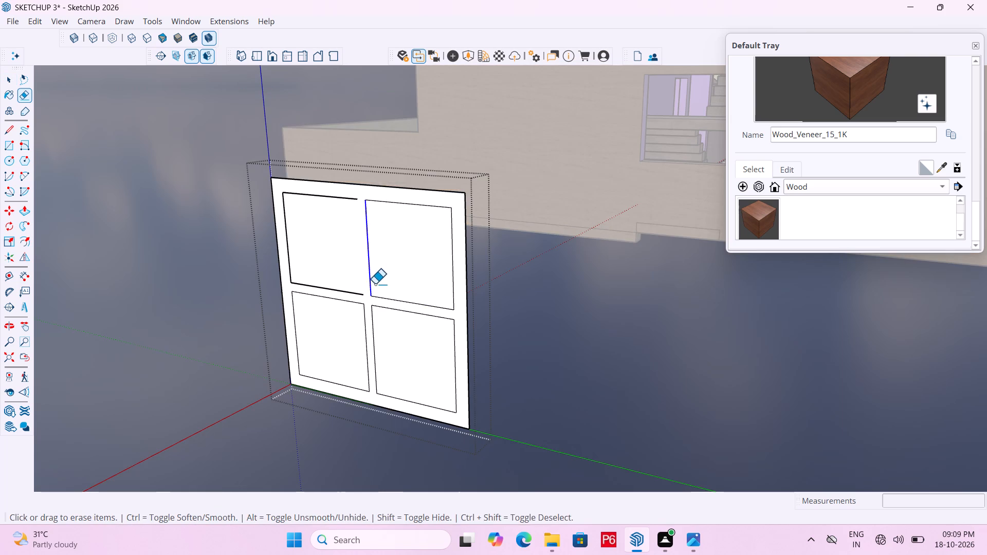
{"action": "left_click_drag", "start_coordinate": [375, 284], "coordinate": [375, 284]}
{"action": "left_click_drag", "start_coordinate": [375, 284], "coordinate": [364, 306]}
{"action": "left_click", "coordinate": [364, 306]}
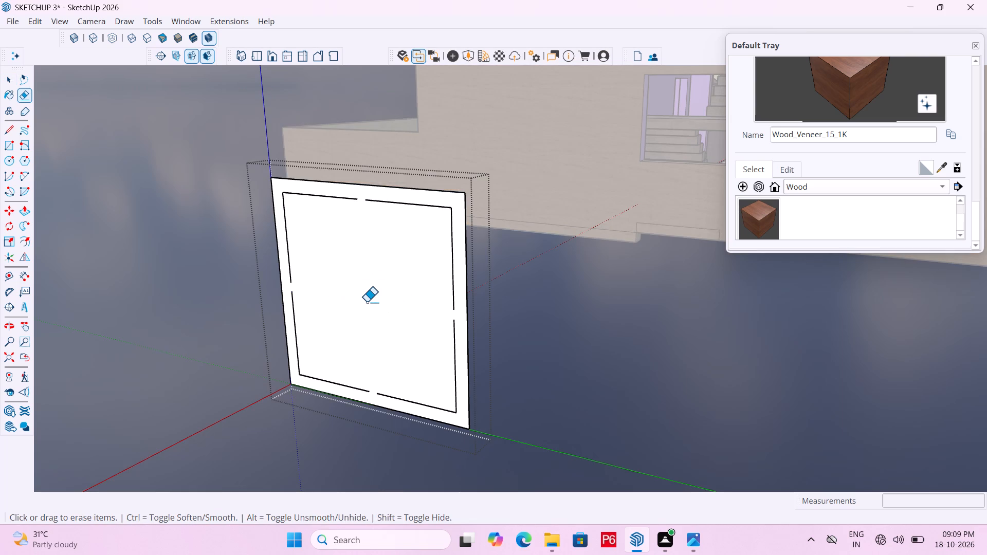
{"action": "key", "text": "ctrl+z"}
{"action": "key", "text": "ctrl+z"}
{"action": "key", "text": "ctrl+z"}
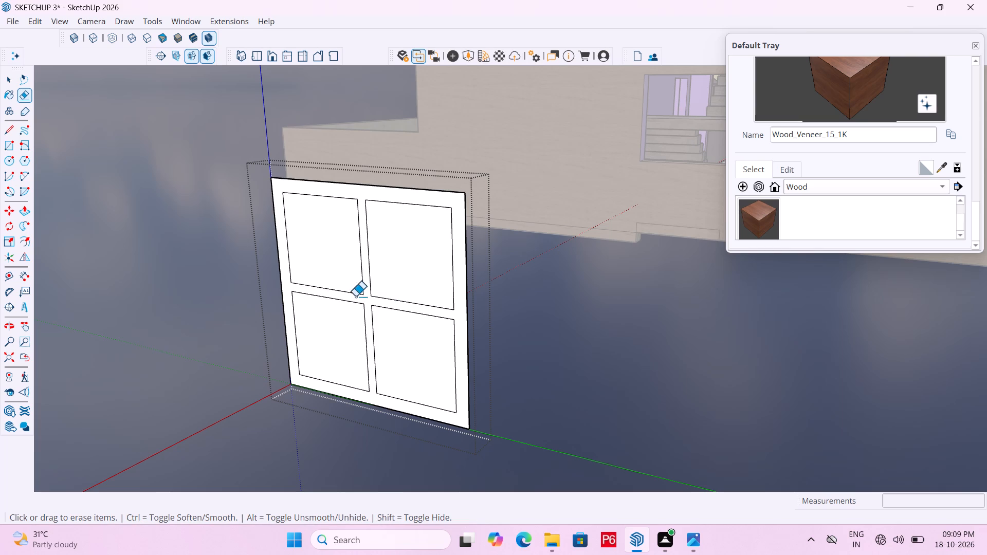
Erase the upper and lower edges of the horizontal glazing bar on both sides of the mullion.
{"action": "left_click_drag", "start_coordinate": [339, 286], "coordinate": [337, 316]}
{"action": "left_click_drag", "start_coordinate": [337, 311], "coordinate": [353, 297]}
{"action": "left_click_drag", "start_coordinate": [432, 283], "coordinate": [428, 314]}
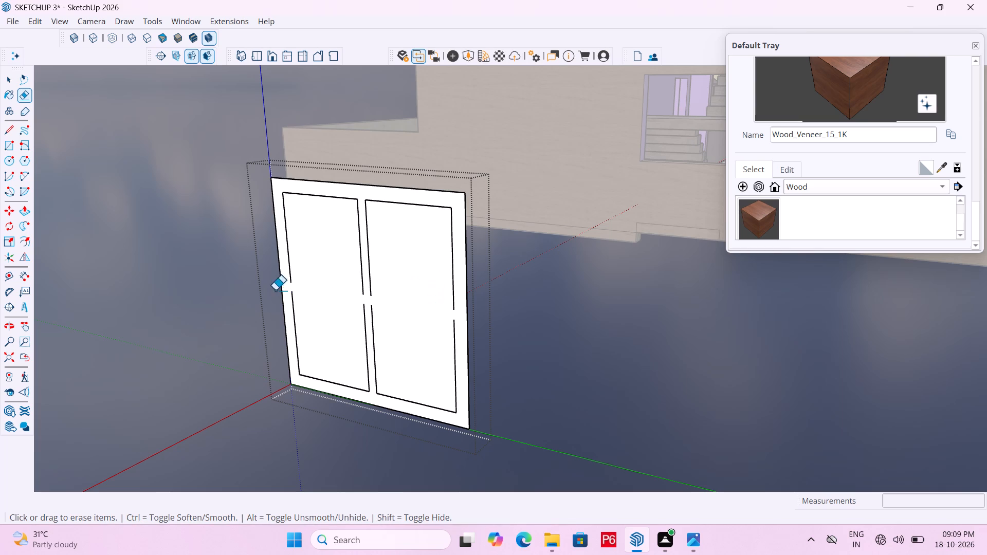
Draw 2" lines across the gaps in the left pane's two vertical edges to close its outline.
{"action": "scroll", "coordinate": [269, 289], "scroll_direction": "up", "scroll_amount": 5}
{"action": "key", "text": "l"}
{"action": "scroll", "coordinate": [333, 287], "scroll_direction": "up", "scroll_amount": 5}
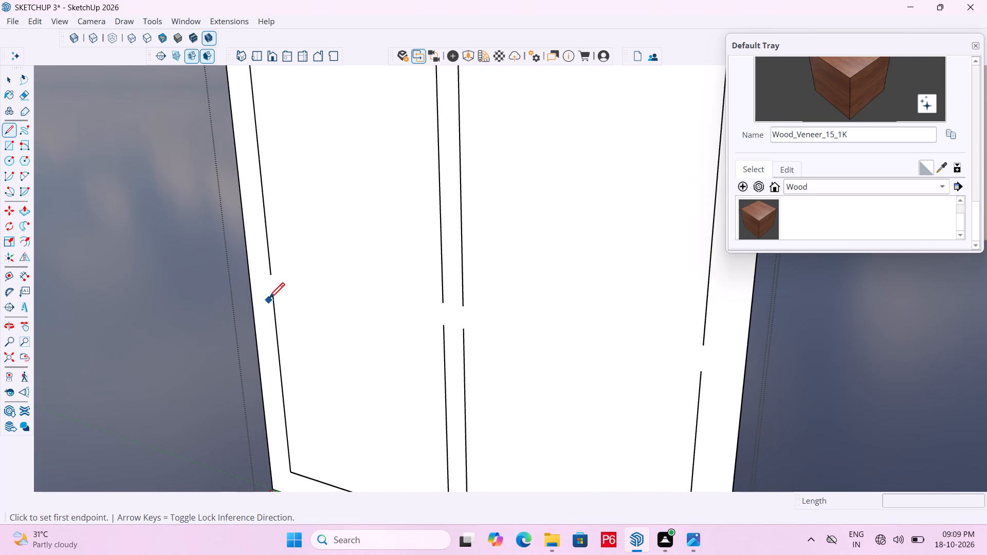
{"action": "left_click_drag", "start_coordinate": [275, 294], "coordinate": [275, 286]}
{"action": "left_click", "coordinate": [273, 273]}
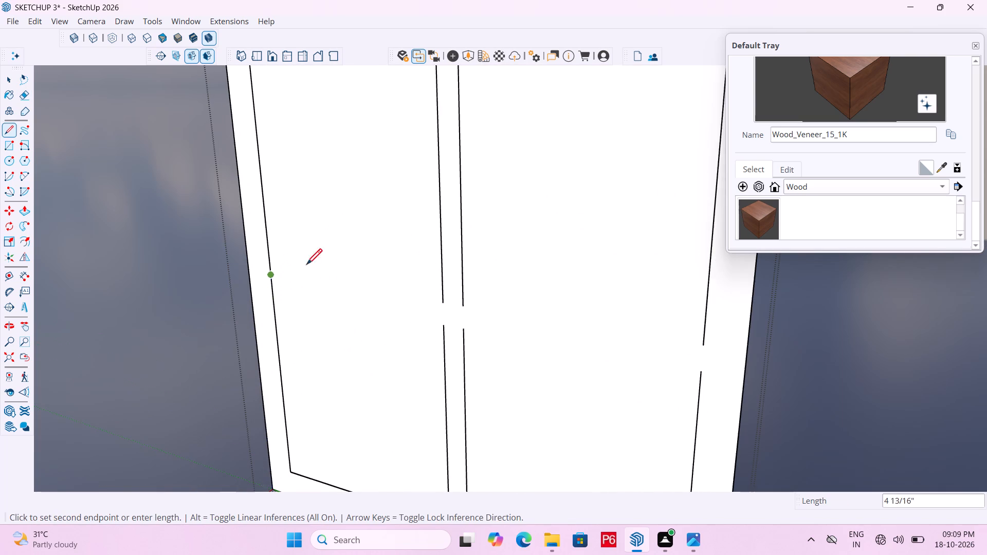
{"action": "key", "text": "Escape"}
{"action": "scroll", "coordinate": [449, 327], "scroll_direction": "up", "scroll_amount": 2}
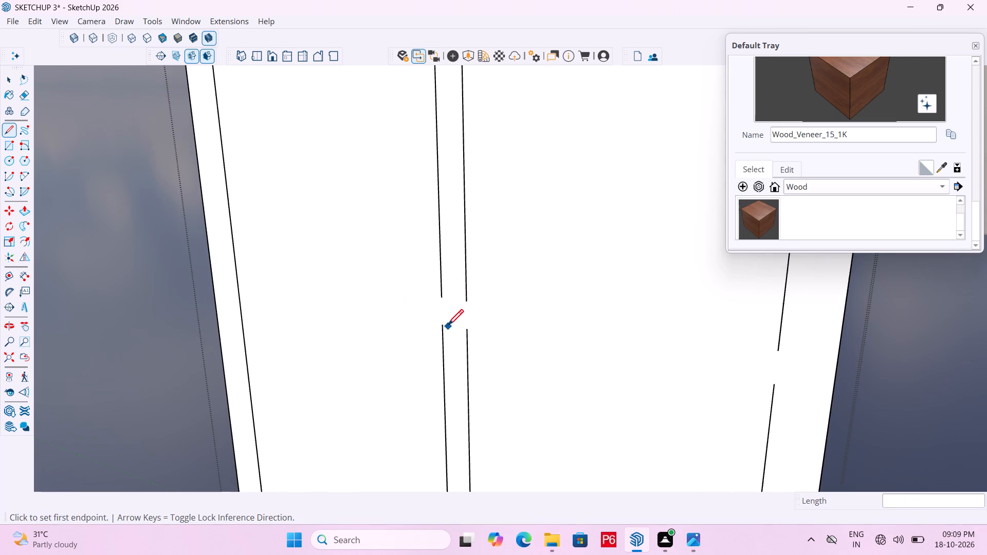
{"action": "left_click_drag", "start_coordinate": [441, 325], "coordinate": [443, 319]}
{"action": "left_click", "coordinate": [445, 297]}
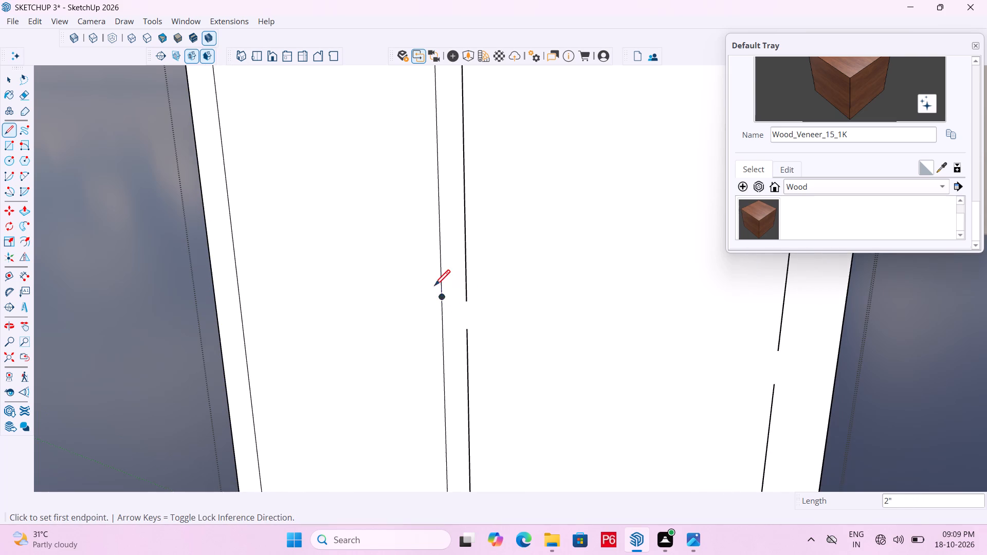
Draw 2" lines across the gaps in the right pane's two vertical edges to close its outline.
{"action": "left_click_drag", "start_coordinate": [469, 328], "coordinate": [472, 320]}
{"action": "left_click", "coordinate": [467, 300]}
{"action": "scroll", "coordinate": [252, 234], "scroll_direction": "down", "scroll_amount": 6}
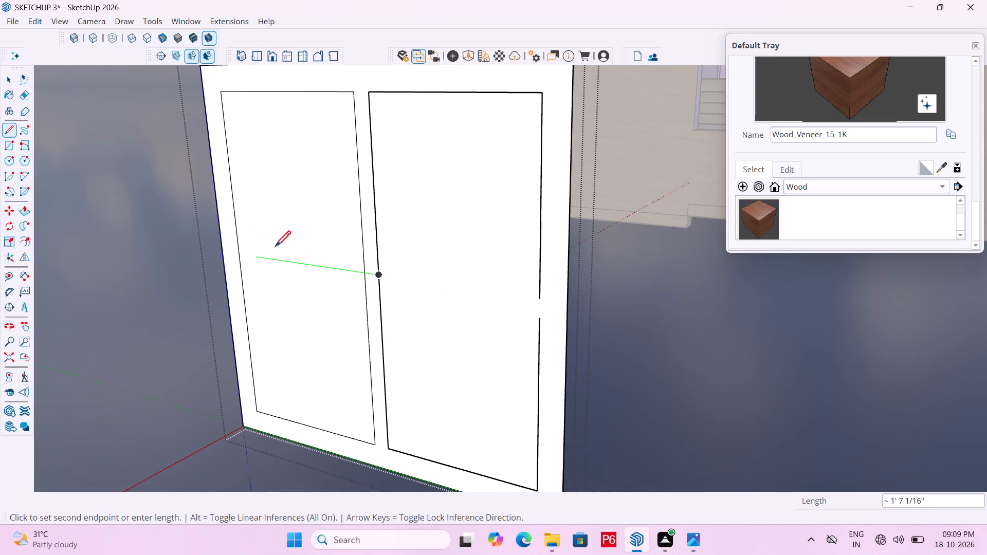
{"action": "key", "text": "space"}
{"action": "scroll", "coordinate": [554, 309], "scroll_direction": "up", "scroll_amount": 2}
{"action": "key", "text": "l"}
{"action": "left_click_drag", "start_coordinate": [532, 325], "coordinate": [534, 318]}
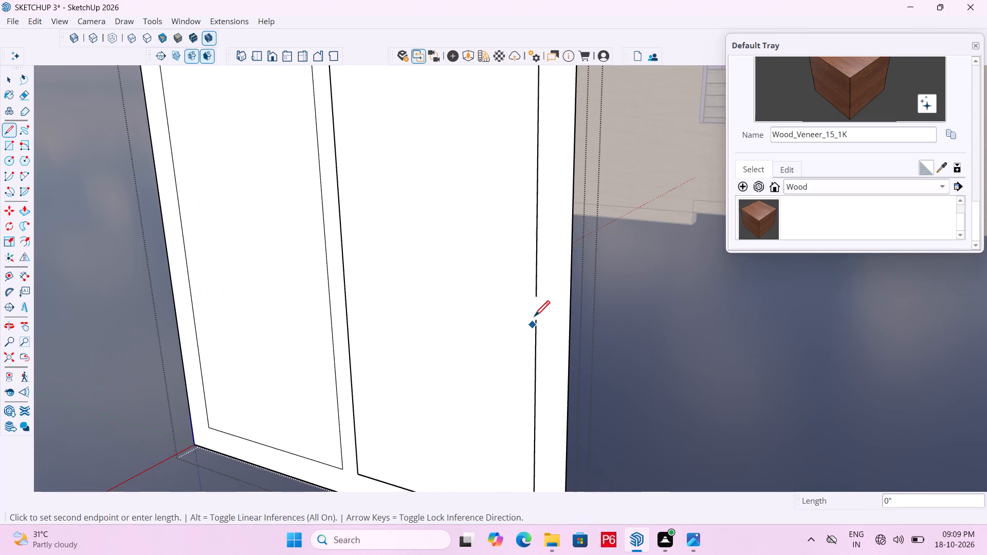
{"action": "left_click_drag", "start_coordinate": [534, 318], "coordinate": [536, 314]}
{"action": "key", "text": "Escape"}
{"action": "left_click", "coordinate": [539, 321]}
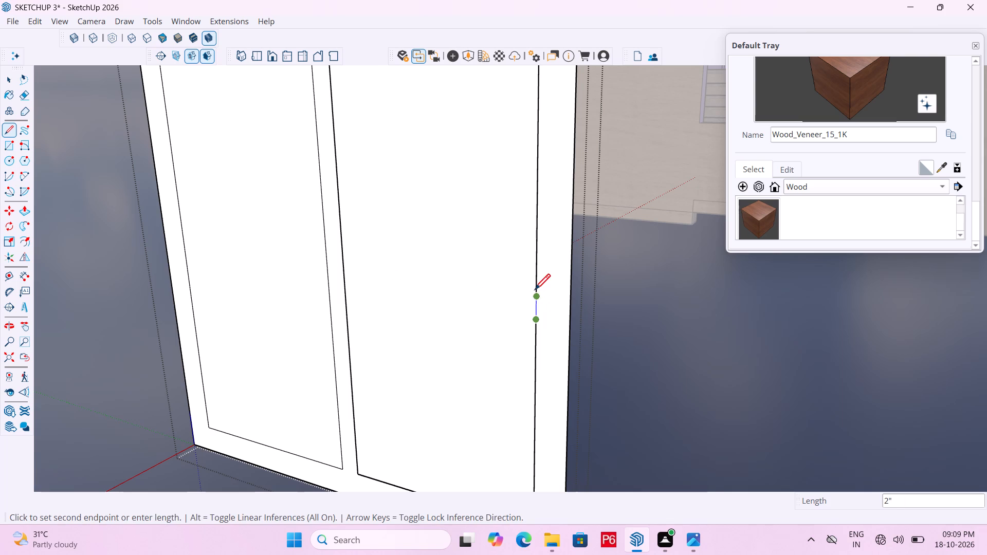
{"action": "left_click", "coordinate": [535, 300]}
{"action": "scroll", "coordinate": [516, 281], "scroll_direction": "down", "scroll_amount": 4}
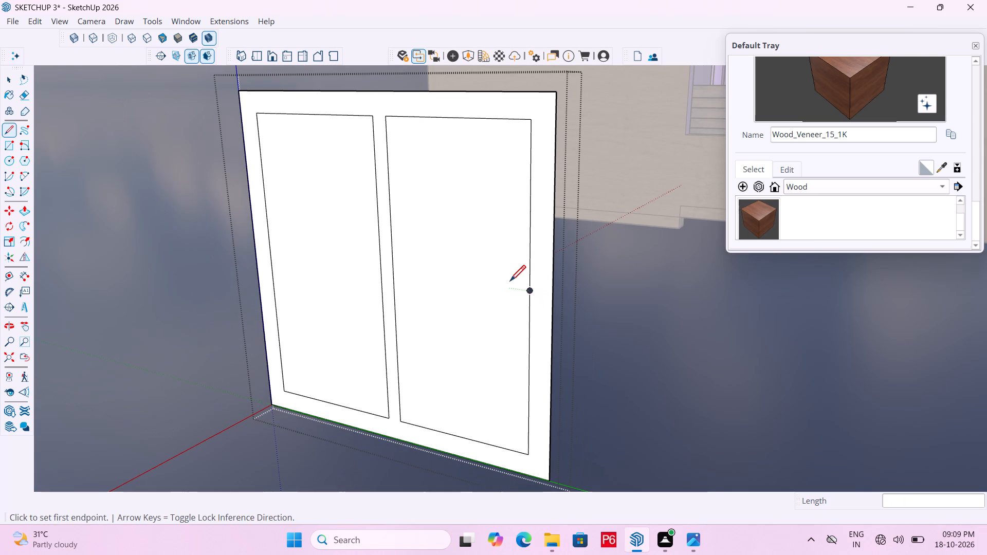
Save the model.
{"action": "key", "text": "ctrl+s"}
{"action": "key", "text": "ctrl+s"}
{"action": "key", "text": "ctrl+s"}
{"action": "key", "text": "ctrl+s"}
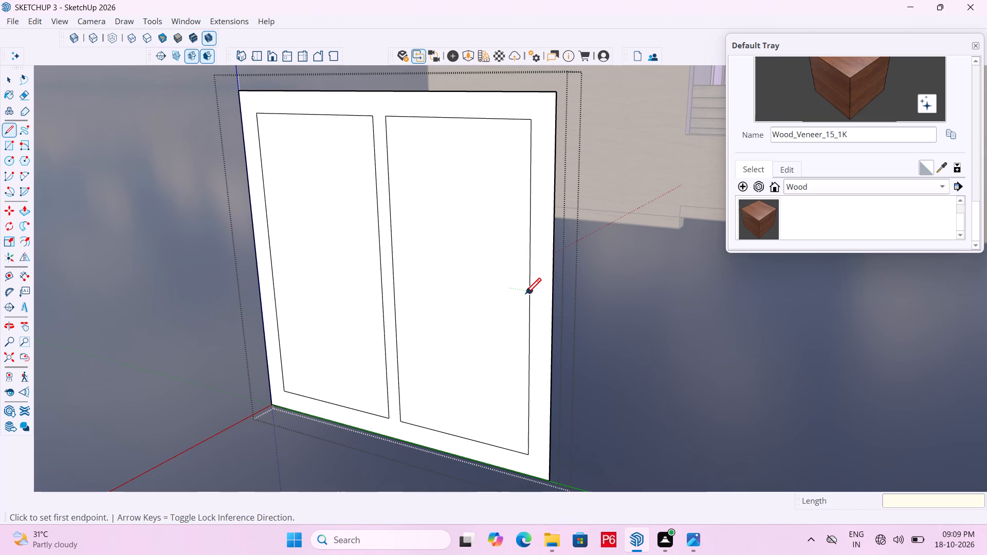
Paint the two-pane window's frame and mullion with the Wood_Veneer_15_1K material.
{"action": "key", "text": "b"}
{"action": "scroll", "coordinate": [832, 208], "scroll_direction": "down", "scroll_amount": 2}
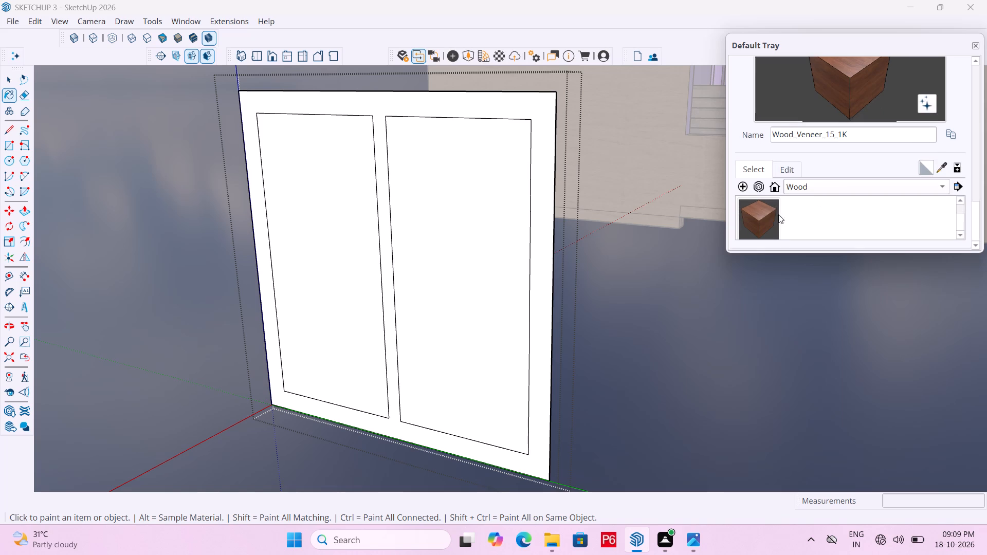
{"action": "left_click", "coordinate": [768, 215]}
{"action": "left_click", "coordinate": [544, 228]}
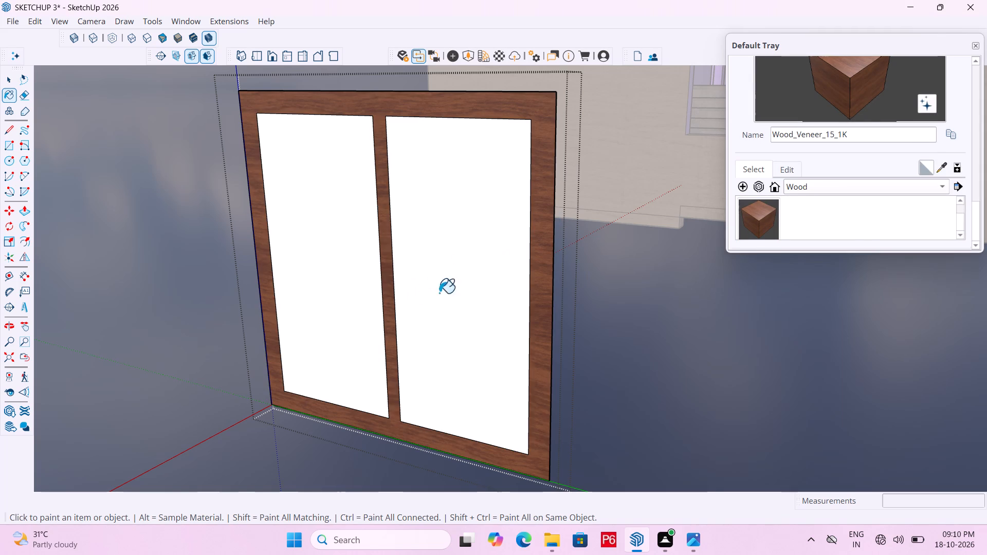
Pull the wood frame and mullion face outward 1", and pull it out by another 1".
{"action": "key", "text": "p"}
{"action": "left_click", "coordinate": [539, 340]}
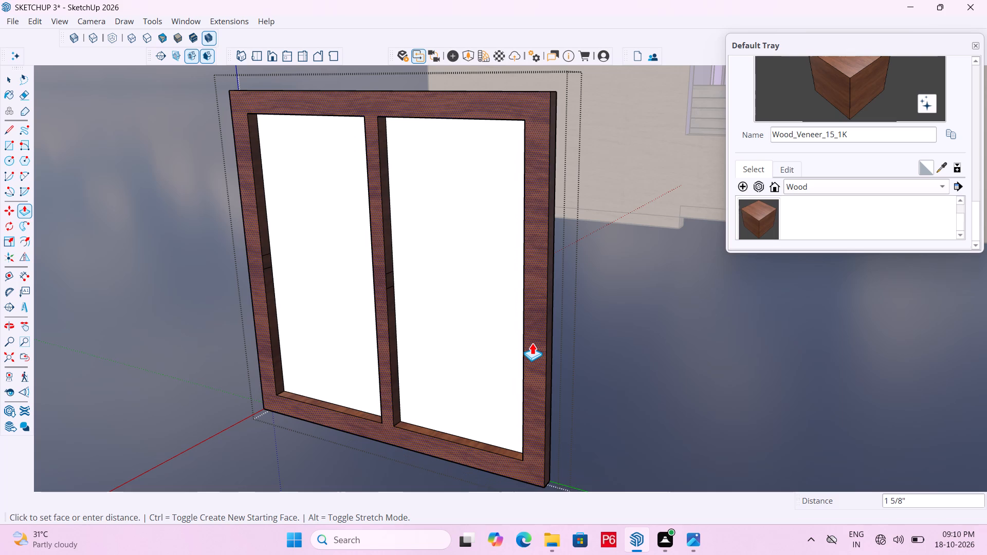
{"action": "type", "text": "1\""}
{"action": "key", "text": "Return"}
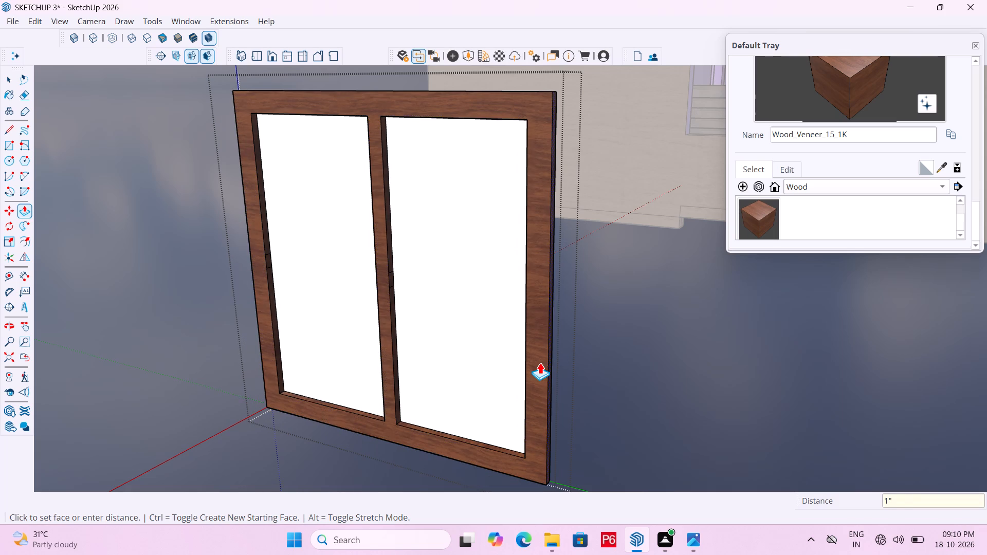
{"action": "left_click", "coordinate": [540, 362]}
{"action": "type", "text": "1\""}
{"action": "key", "text": "Return"}
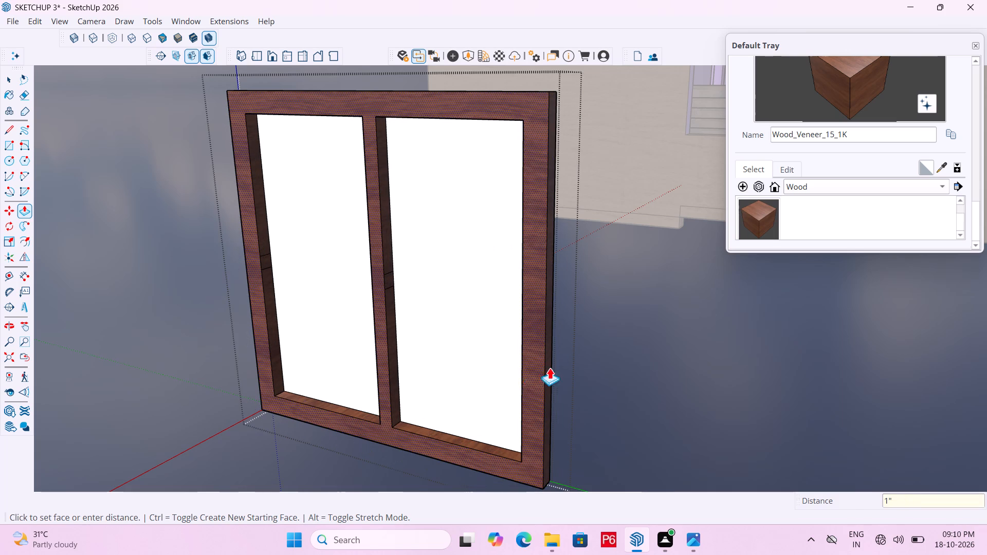
{"action": "middle_click_drag", "start_coordinate": [627, 333], "coordinate": [58, 319]}
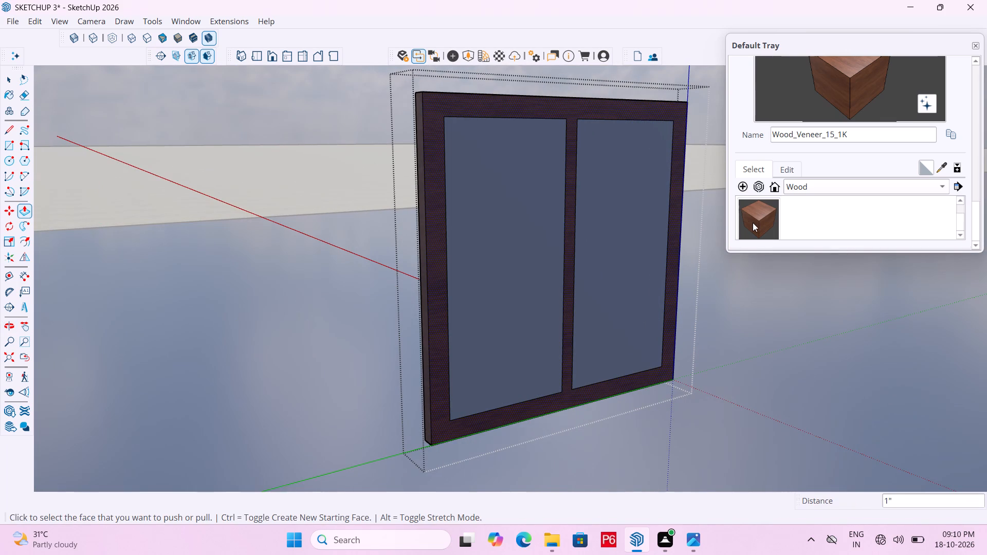
Paint both panes of the two-pane window, front and back, with the Glass_Mirror_01 glass material.
{"action": "middle_click_drag", "start_coordinate": [474, 291], "coordinate": [596, 299]}
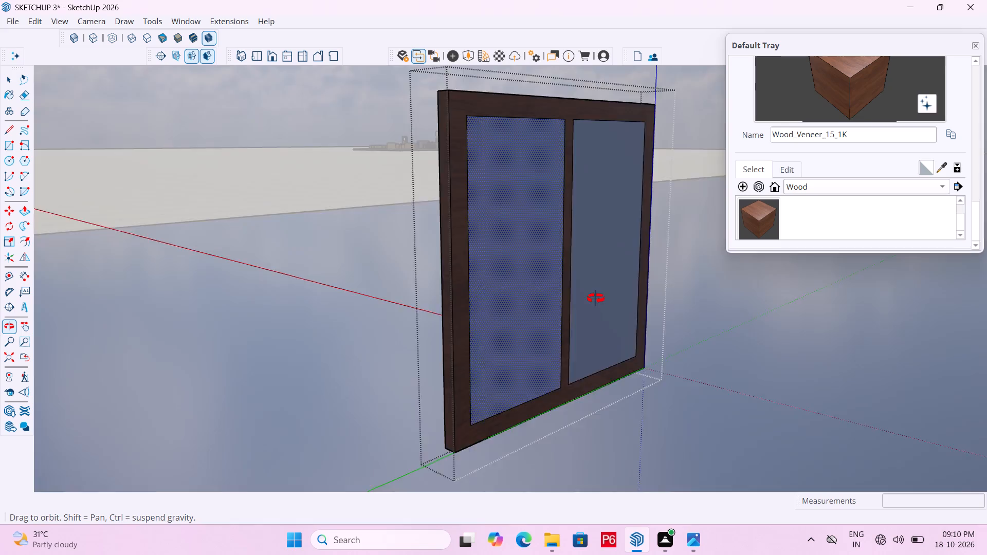
{"action": "middle_click_drag", "start_coordinate": [596, 299], "coordinate": [823, 324]}
{"action": "middle_click_drag", "start_coordinate": [526, 336], "coordinate": [533, 337]}
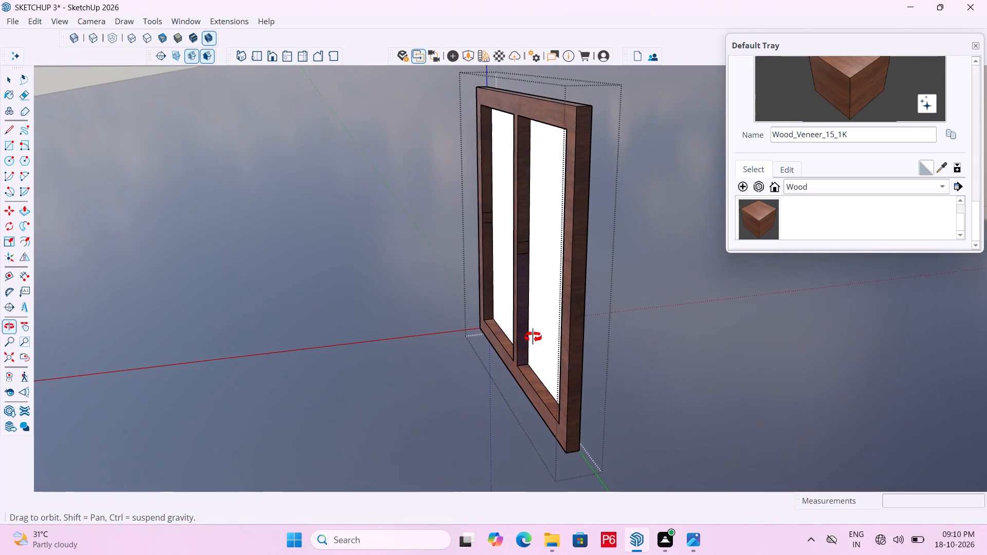
{"action": "middle_click_drag", "start_coordinate": [533, 337], "coordinate": [624, 324]}
{"action": "middle_click_drag", "start_coordinate": [598, 313], "coordinate": [693, 336]}
{"action": "key", "text": "space"}
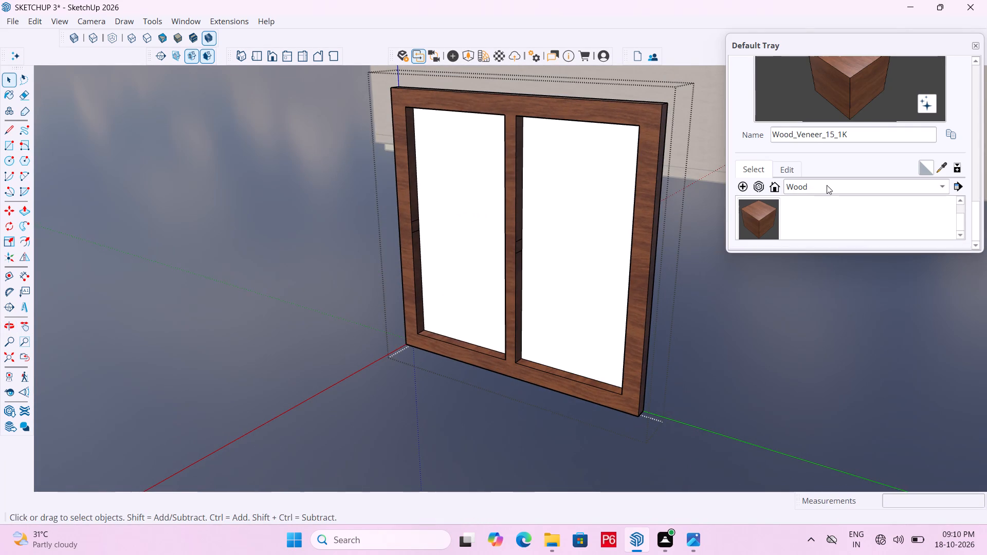
{"action": "left_click", "coordinate": [825, 191]}
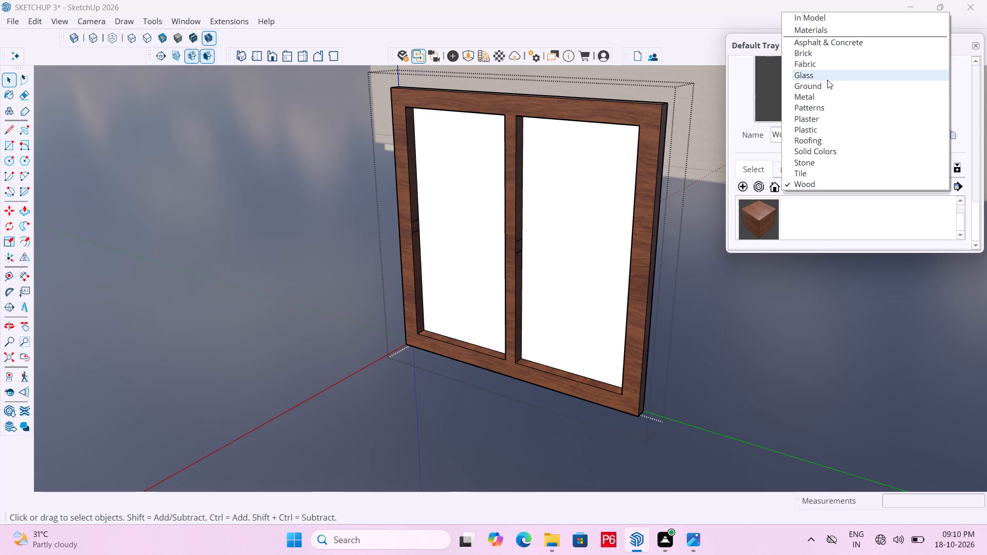
{"action": "left_click", "coordinate": [827, 80]}
{"action": "left_click", "coordinate": [803, 207]}
{"action": "left_click", "coordinate": [491, 212]}
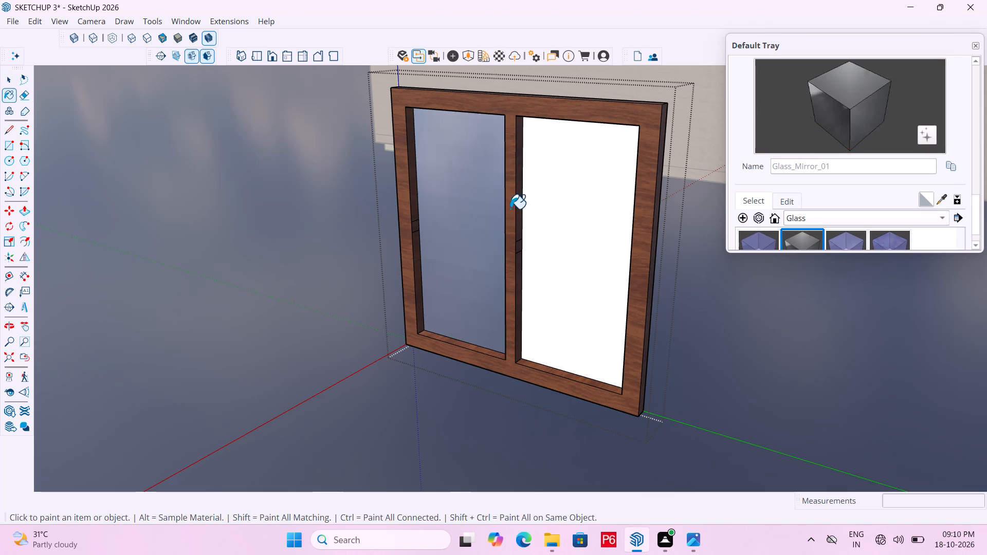
{"action": "left_click", "coordinate": [550, 208]}
{"action": "middle_click_drag", "start_coordinate": [592, 217], "coordinate": [981, 203]}
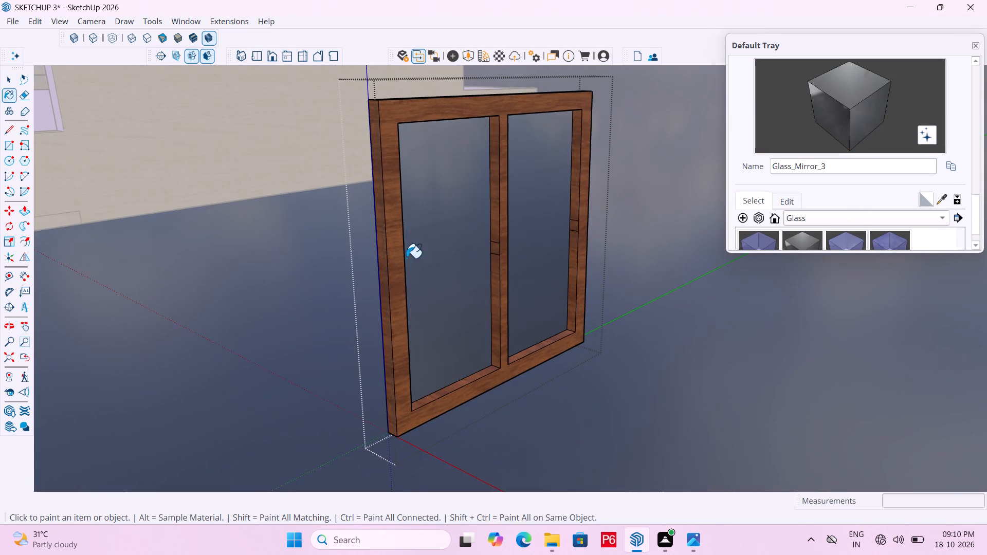
{"action": "middle_click_drag", "start_coordinate": [413, 264], "coordinate": [876, 310]}
{"action": "left_click", "coordinate": [602, 261]}
{"action": "left_click", "coordinate": [468, 214]}
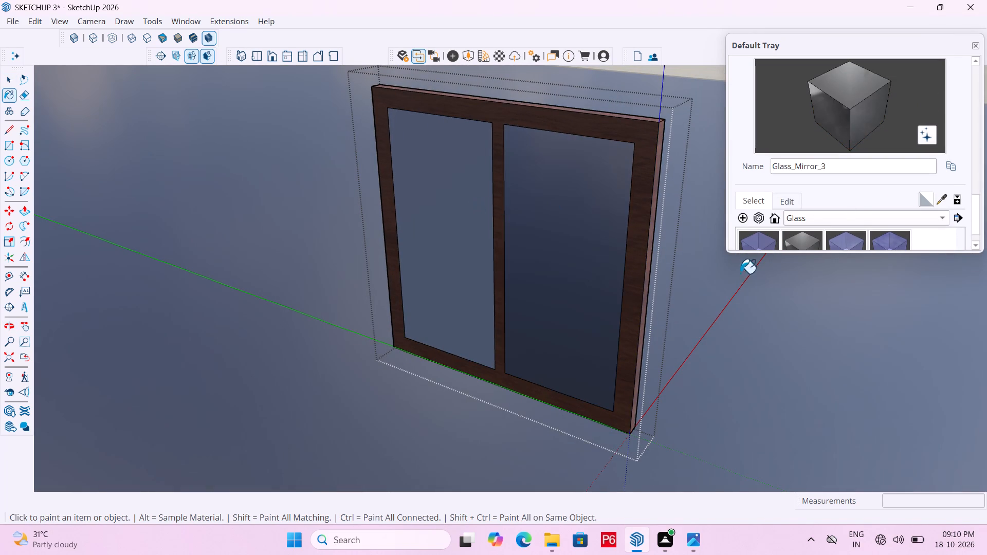
Lower the opacity of the Glass_Mirror_3 pane material to 37 and leave the window group.
{"action": "middle_click_drag", "start_coordinate": [741, 280], "coordinate": [87, 261]}
{"action": "scroll", "coordinate": [846, 208], "scroll_direction": "down", "scroll_amount": 3}
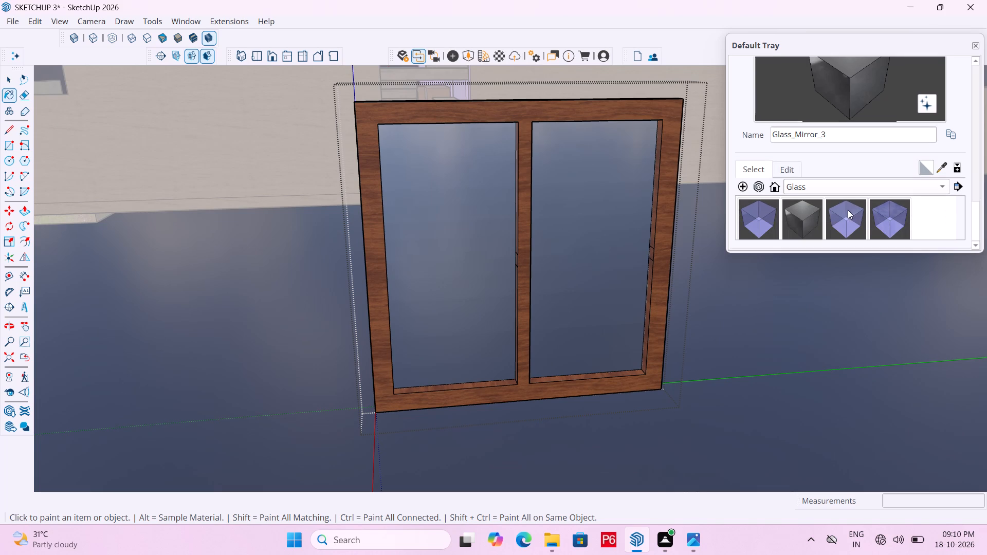
{"action": "scroll", "coordinate": [848, 210], "scroll_direction": "down", "scroll_amount": 2}
{"action": "left_click", "coordinate": [799, 169]}
{"action": "scroll", "coordinate": [851, 199], "scroll_direction": "down", "scroll_amount": 2}
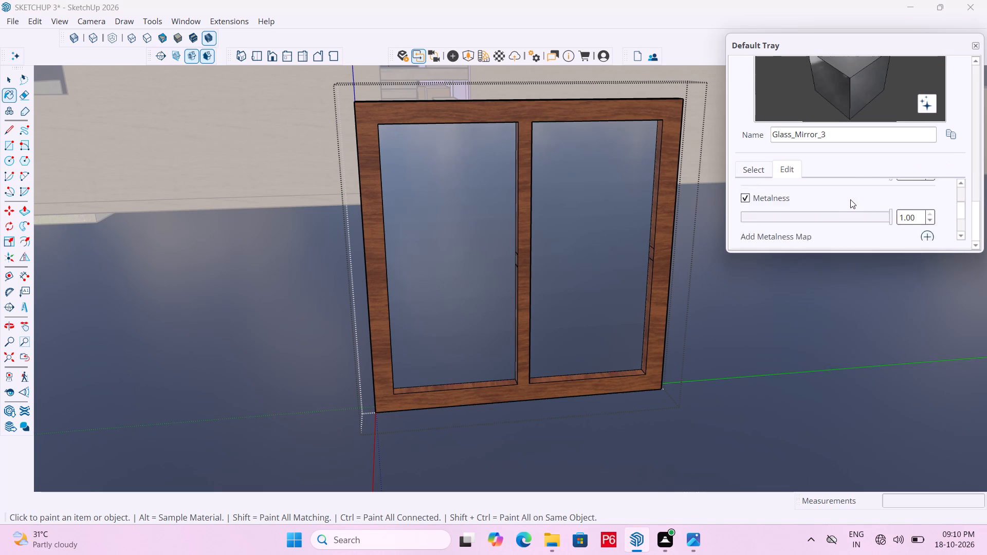
{"action": "scroll", "coordinate": [850, 199], "scroll_direction": "down", "scroll_amount": 6}
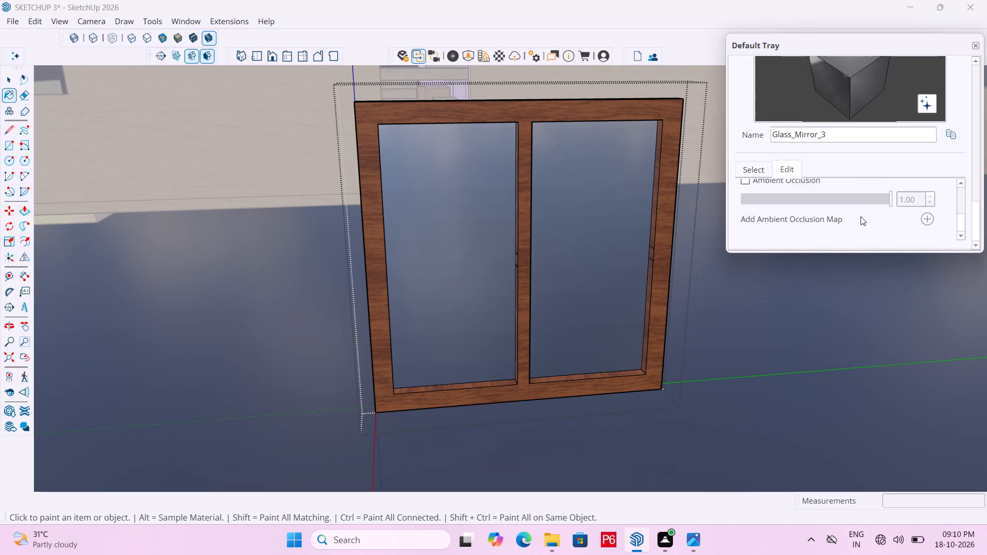
{"action": "scroll", "coordinate": [832, 216], "scroll_direction": "down", "scroll_amount": 4}
{"action": "scroll", "coordinate": [837, 217], "scroll_direction": "up", "scroll_amount": 5}
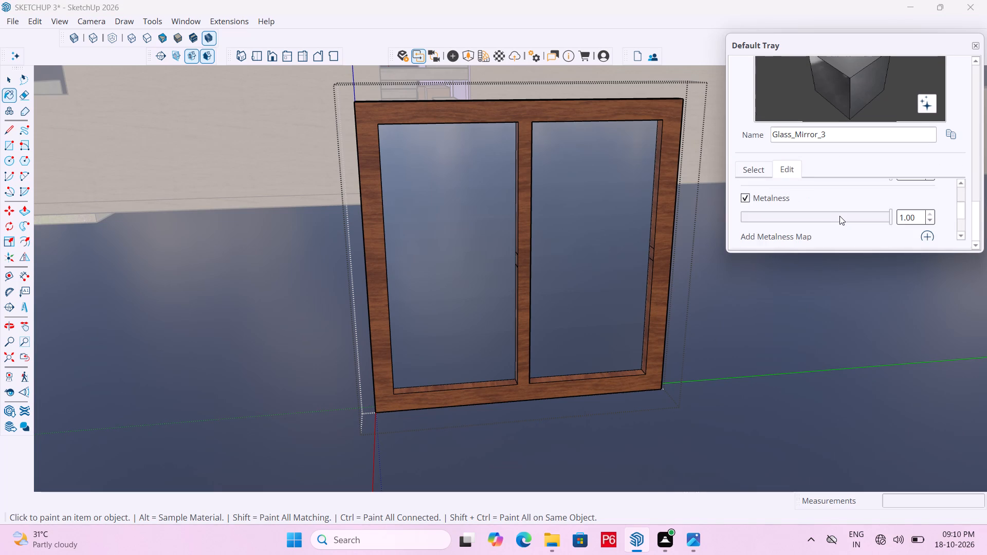
{"action": "scroll", "coordinate": [839, 216], "scroll_direction": "up", "scroll_amount": 3}
{"action": "scroll", "coordinate": [839, 215], "scroll_direction": "down", "scroll_amount": 2}
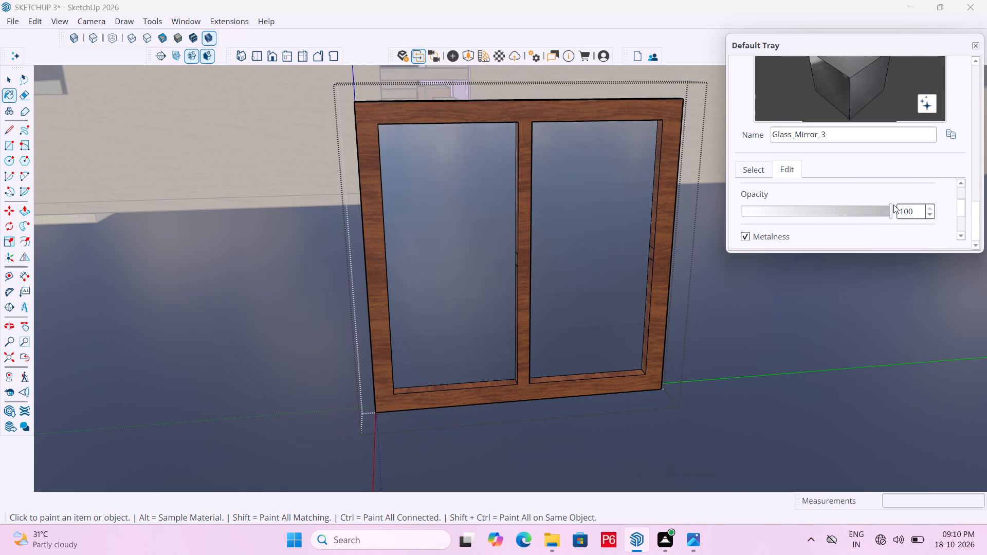
{"action": "left_click_drag", "start_coordinate": [891, 210], "coordinate": [837, 211]}
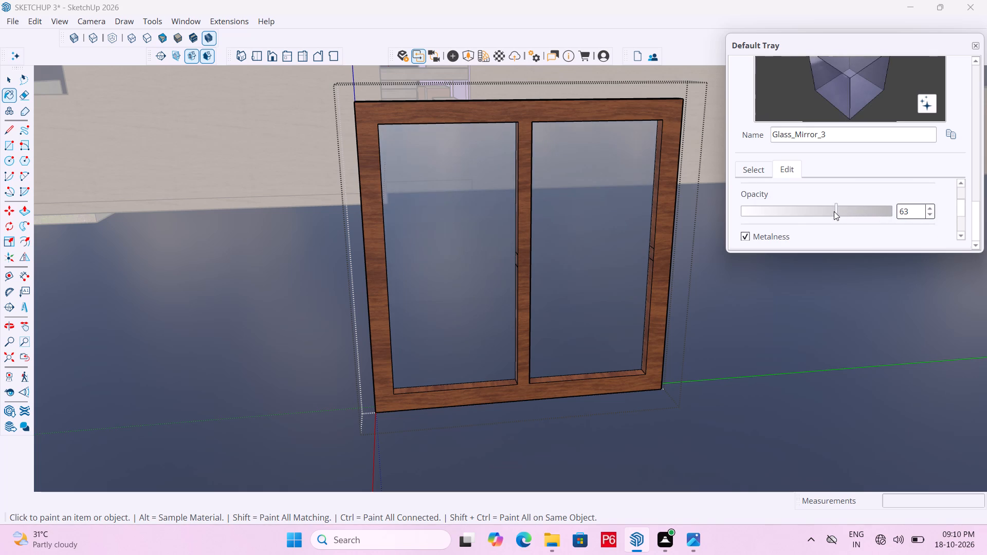
{"action": "left_click_drag", "start_coordinate": [834, 211], "coordinate": [813, 212]}
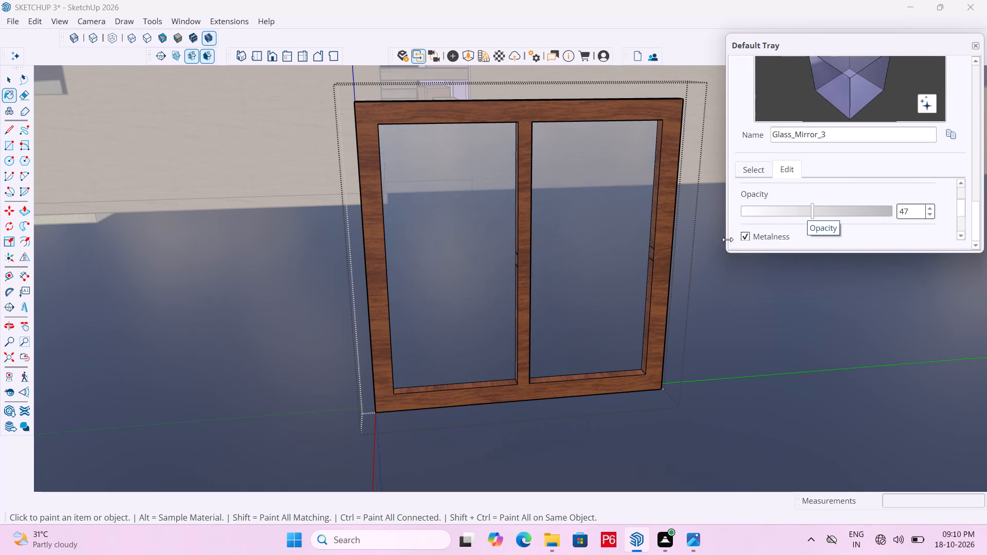
{"action": "middle_click_drag", "start_coordinate": [556, 246], "coordinate": [499, 186]}
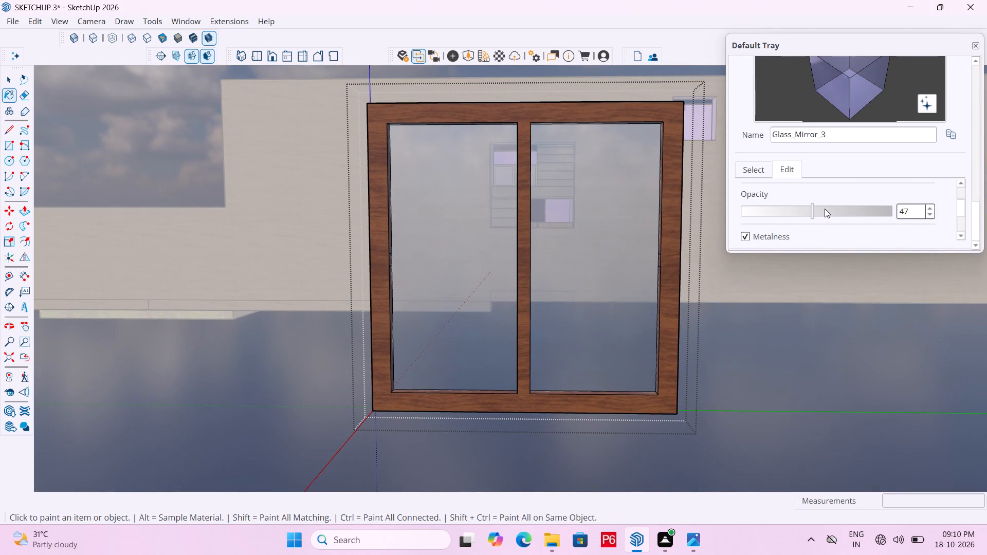
{"action": "left_click_drag", "start_coordinate": [810, 216], "coordinate": [797, 216]}
{"action": "left_click", "coordinate": [799, 326]}
{"action": "key", "text": "space"}
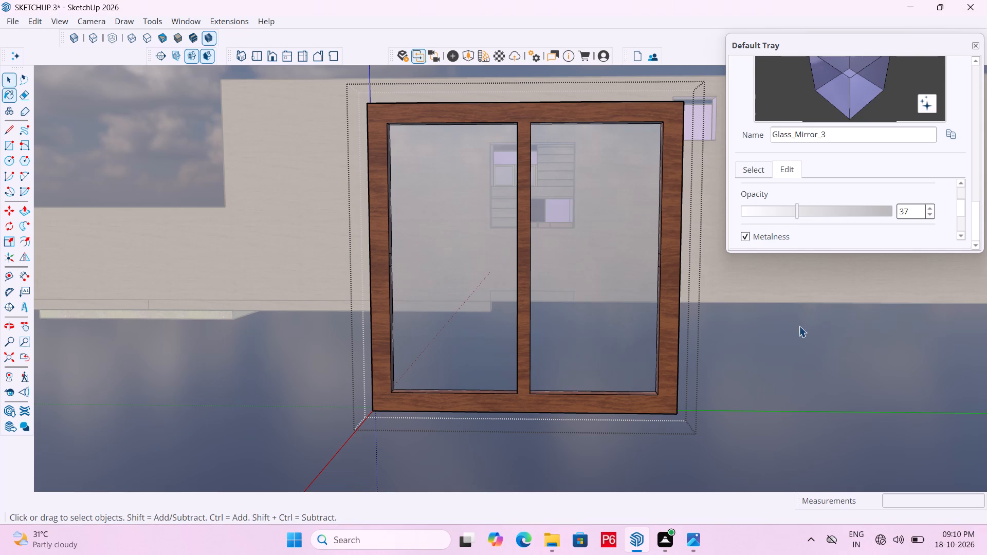
{"action": "left_click", "coordinate": [777, 356]}
Raise the Glass_Mirror_3 pane material's opacity to 65.
{"action": "scroll", "coordinate": [525, 283], "scroll_direction": "down", "scroll_amount": 1}
{"action": "middle_click_drag", "start_coordinate": [525, 285], "coordinate": [632, 326]}
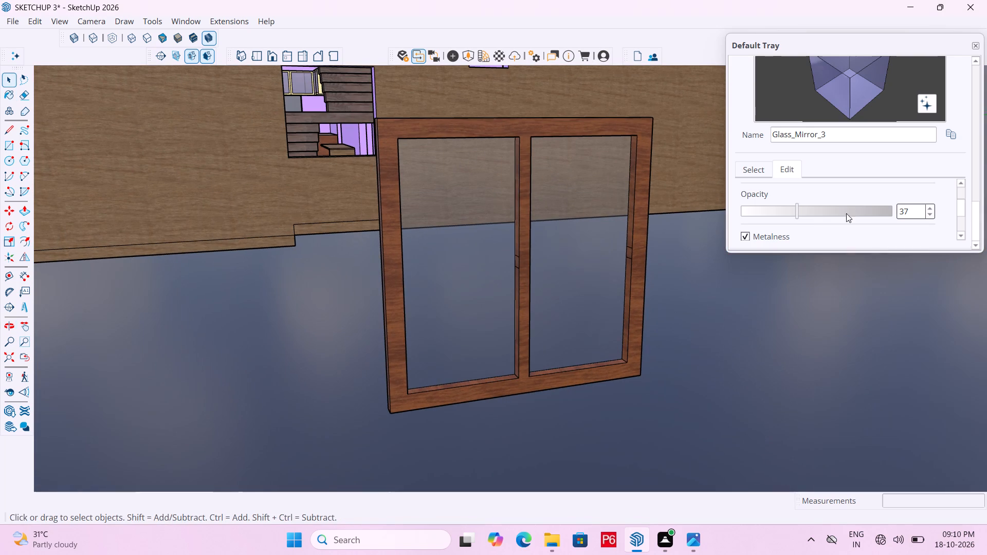
{"action": "left_click_drag", "start_coordinate": [795, 213], "coordinate": [819, 217]}
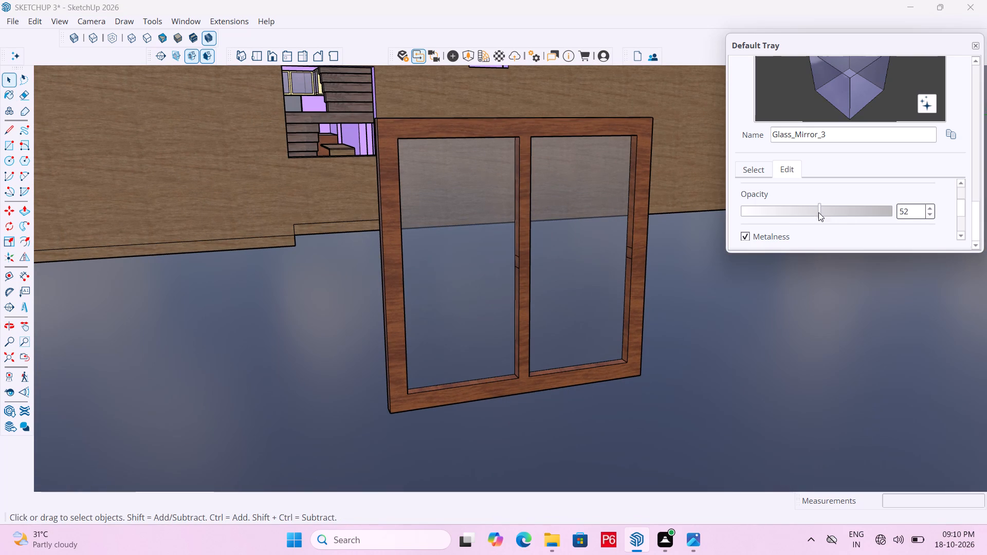
{"action": "left_click_drag", "start_coordinate": [820, 210], "coordinate": [838, 211]}
{"action": "left_click", "coordinate": [838, 211]}
{"action": "double_click", "coordinate": [809, 323]}
{"action": "key", "text": "space"}
{"action": "left_click", "coordinate": [809, 322]}
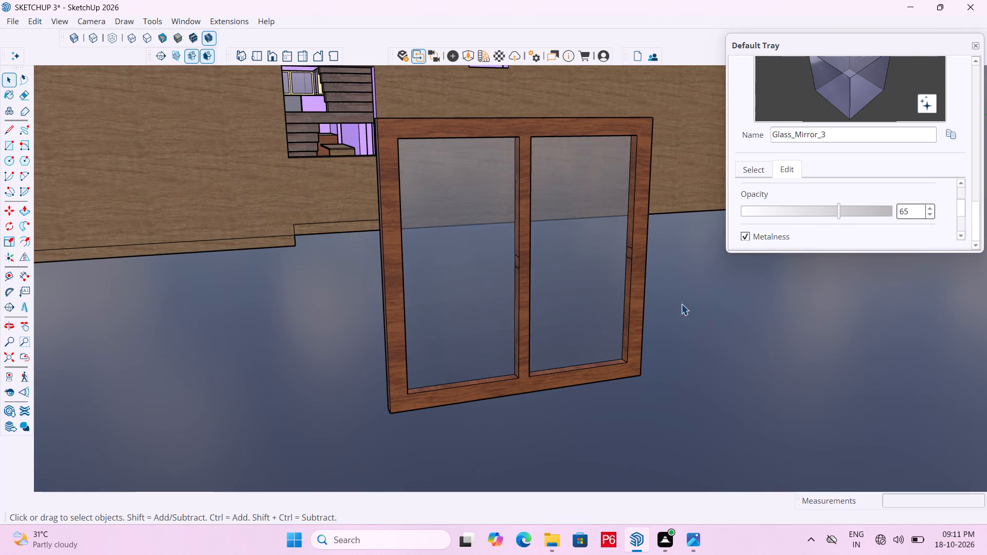
Move the finished two-pane window by its bottom corner into the matching opening in the house's wood-clad side wall.
{"action": "scroll", "coordinate": [700, 321], "scroll_direction": "down", "scroll_amount": 4}
{"action": "key", "text": "Escape"}
{"action": "left_click", "coordinate": [716, 330]}
{"action": "left_click", "coordinate": [577, 308]}
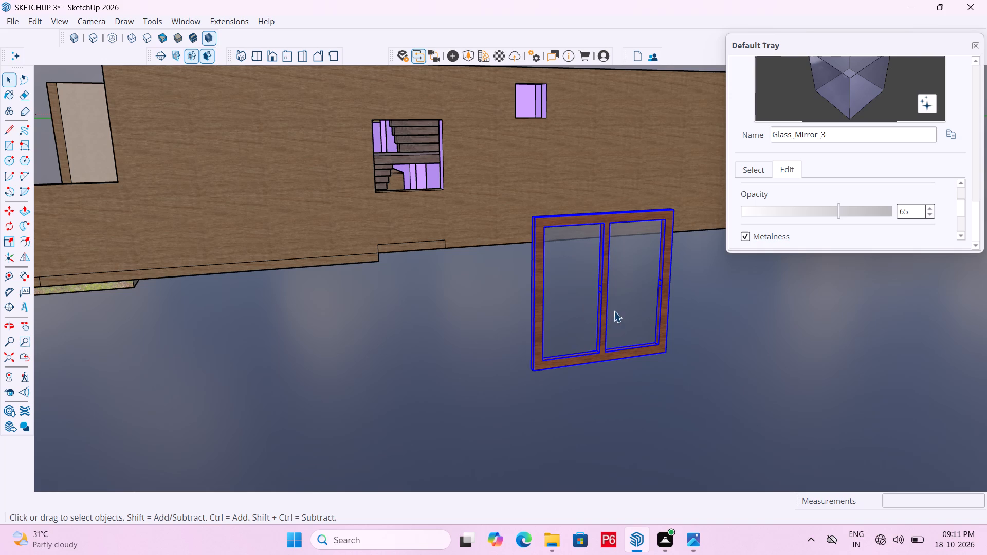
{"action": "scroll", "coordinate": [496, 324], "scroll_direction": "up", "scroll_amount": 6}
{"action": "scroll", "coordinate": [411, 247], "scroll_direction": "up", "scroll_amount": 1}
{"action": "scroll", "coordinate": [408, 251], "scroll_direction": "down", "scroll_amount": 7}
{"action": "key", "text": "m"}
{"action": "scroll", "coordinate": [451, 330], "scroll_direction": "up", "scroll_amount": 2}
{"action": "middle_click_drag", "start_coordinate": [457, 330], "coordinate": [649, 351]}
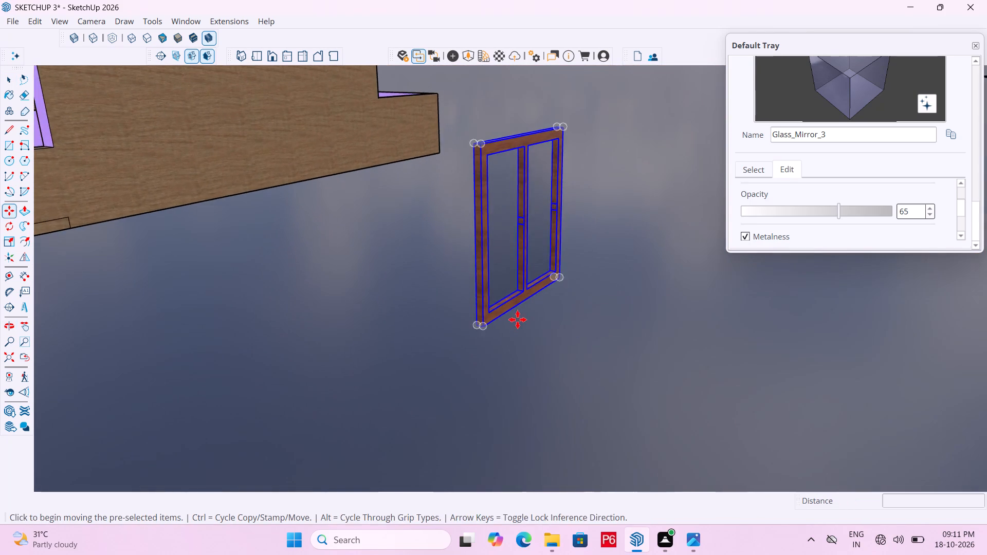
{"action": "scroll", "coordinate": [514, 318], "scroll_direction": "up", "scroll_amount": 6}
{"action": "middle_click", "coordinate": [514, 318]}
{"action": "left_click", "coordinate": [439, 345]}
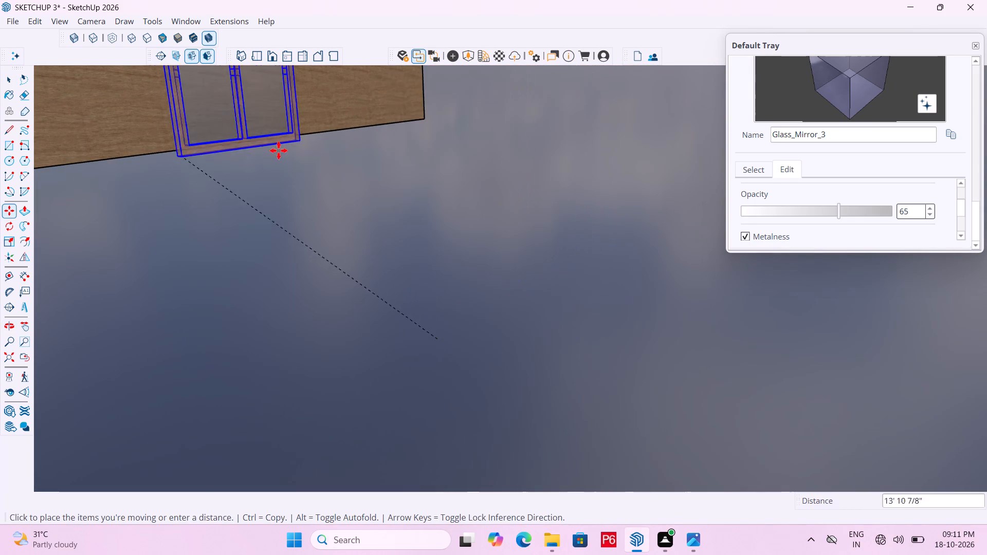
{"action": "scroll", "coordinate": [286, 151], "scroll_direction": "down", "scroll_amount": 13}
{"action": "scroll", "coordinate": [93, 81], "scroll_direction": "up", "scroll_amount": 7}
{"action": "scroll", "coordinate": [142, 231], "scroll_direction": "up", "scroll_amount": 2}
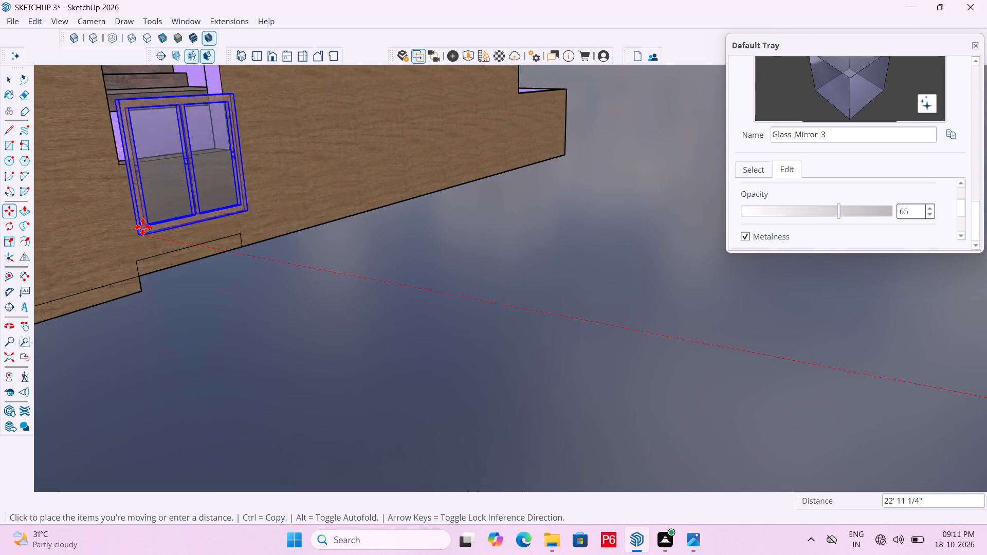
{"action": "scroll", "coordinate": [143, 227], "scroll_direction": "up", "scroll_amount": 3}
{"action": "left_click", "coordinate": [120, 154]}
Save the model.
{"action": "scroll", "coordinate": [348, 234], "scroll_direction": "down", "scroll_amount": 6}
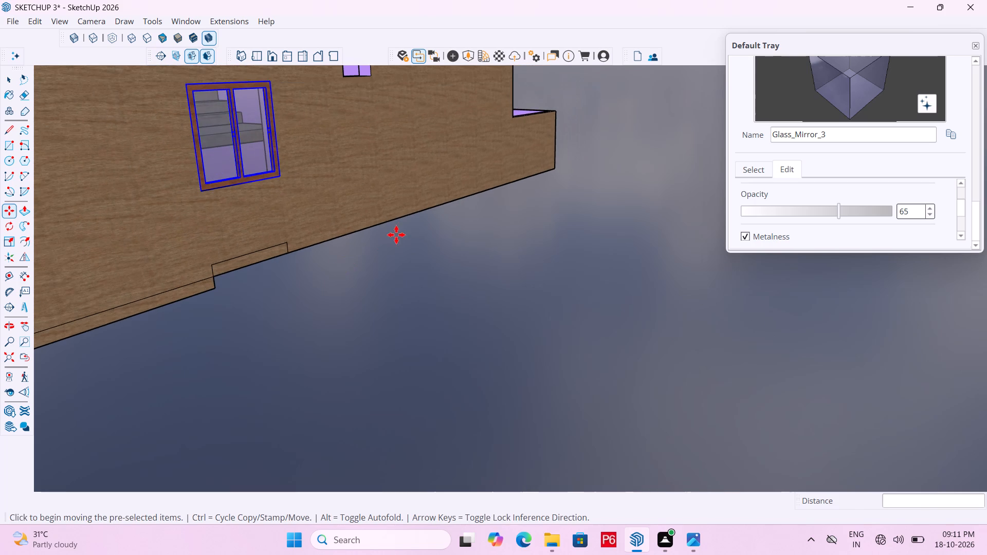
{"action": "scroll", "coordinate": [388, 234], "scroll_direction": "down", "scroll_amount": 1}
{"action": "middle_click_drag", "start_coordinate": [370, 235], "coordinate": [273, 251]}
{"action": "key", "text": "ctrl+s"}
{"action": "key", "text": "ctrl+s"}
{"action": "key", "text": "ctrl+s"}
{"action": "key", "text": "ctrl+s"}
{"action": "key", "text": "ctrl+s"}
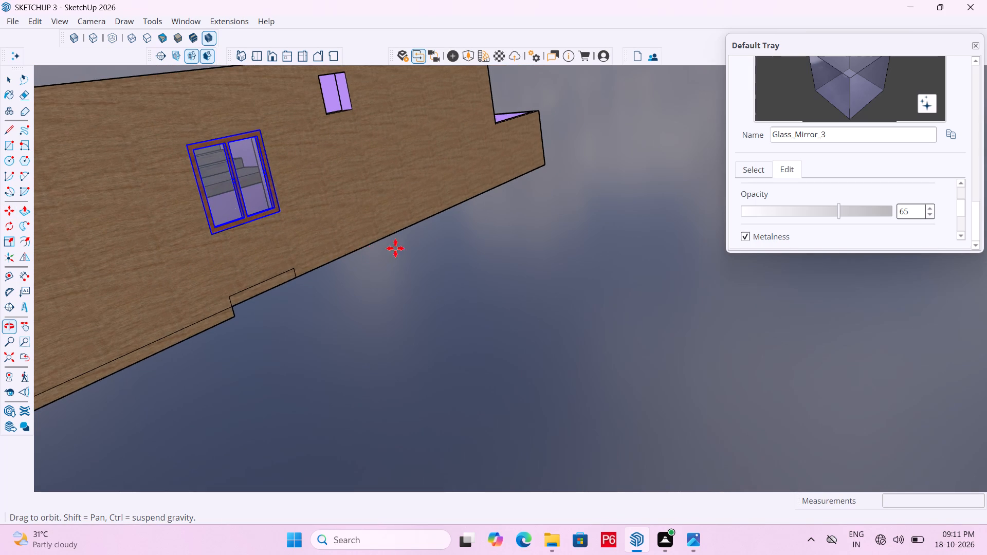
Deselect the window and examine how it sits in the side wall and which openings around the house remain.
{"action": "scroll", "coordinate": [610, 242], "scroll_direction": "down", "scroll_amount": 6}
{"action": "scroll", "coordinate": [657, 223], "scroll_direction": "down", "scroll_amount": 6}
{"action": "scroll", "coordinate": [602, 208], "scroll_direction": "down", "scroll_amount": 5}
{"action": "key", "text": "space"}
{"action": "left_click", "coordinate": [638, 194]}
{"action": "scroll", "coordinate": [625, 181], "scroll_direction": "down", "scroll_amount": 6}
{"action": "middle_click_drag", "start_coordinate": [593, 198], "coordinate": [256, 213]}
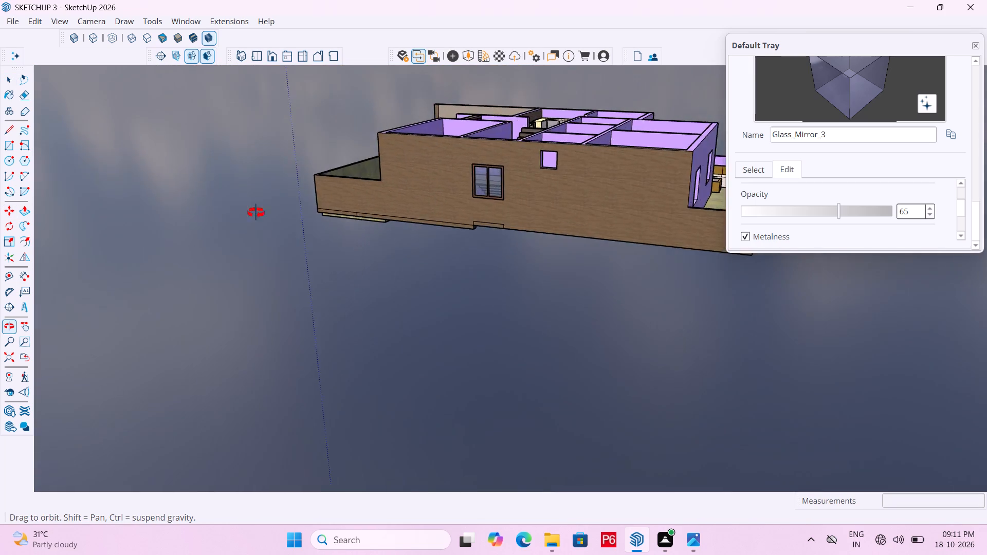
{"action": "middle_click_drag", "start_coordinate": [256, 213], "coordinate": [724, 216]}
{"action": "middle_click_drag", "start_coordinate": [720, 216], "coordinate": [605, 224]}
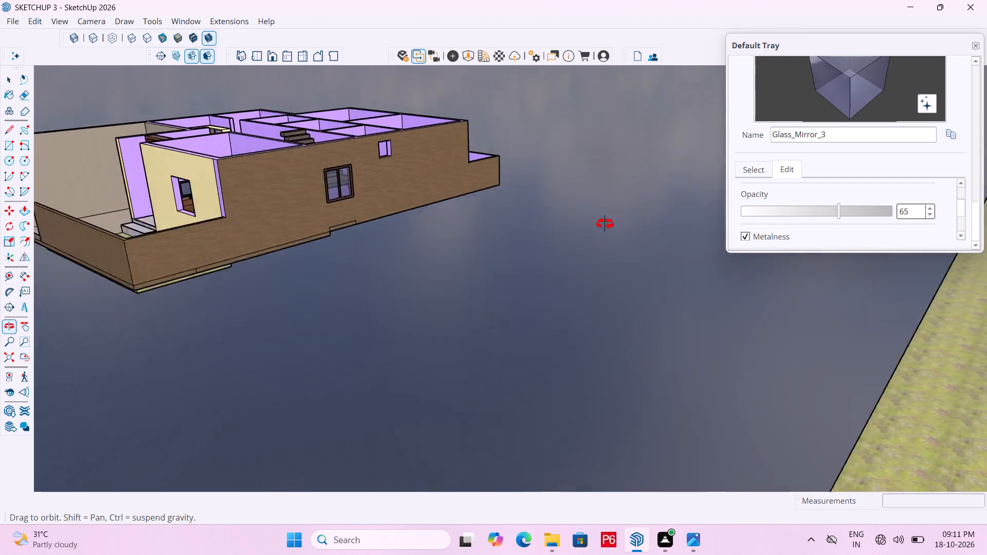
{"action": "middle_click_drag", "start_coordinate": [605, 224], "coordinate": [754, 224]}
{"action": "scroll", "coordinate": [594, 189], "scroll_direction": "up", "scroll_amount": 6}
{"action": "scroll", "coordinate": [463, 229], "scroll_direction": "down", "scroll_amount": 6}
{"action": "middle_click_drag", "start_coordinate": [449, 217], "coordinate": [248, 217]}
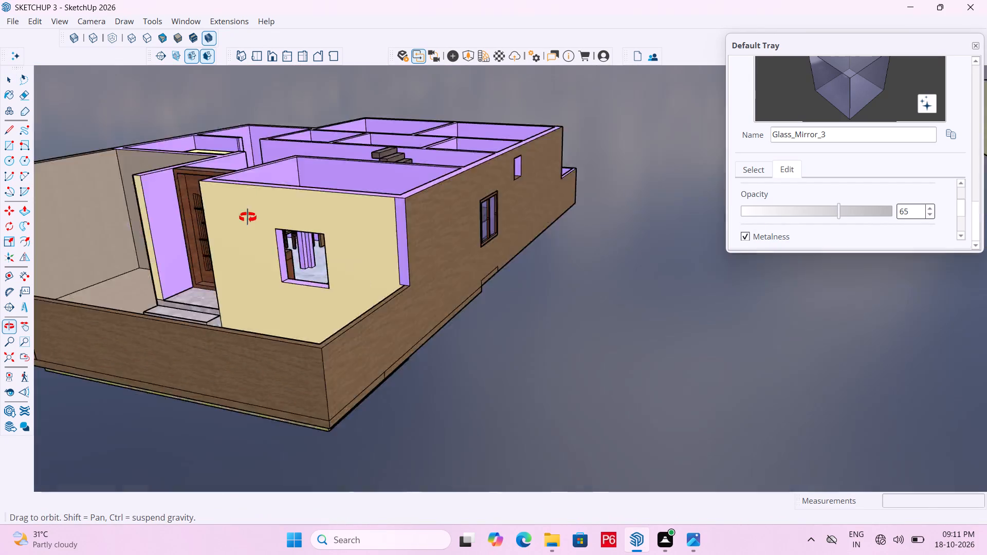
{"action": "middle_click_drag", "start_coordinate": [248, 217], "coordinate": [471, 215]}
Draw a rectangle corner to corner across the window opening in the cream front wall beside the entrance.
{"action": "scroll", "coordinate": [460, 223], "scroll_direction": "up", "scroll_amount": 5}
{"action": "middle_click_drag", "start_coordinate": [375, 294], "coordinate": [316, 293]}
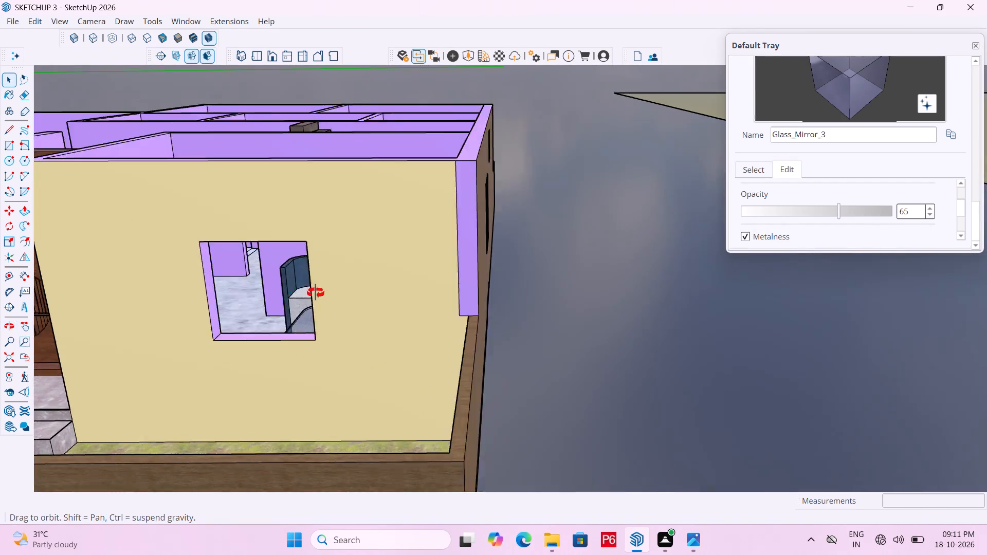
{"action": "middle_click_drag", "start_coordinate": [316, 293], "coordinate": [254, 289]}
{"action": "scroll", "coordinate": [254, 289], "scroll_direction": "up", "scroll_amount": 6}
{"action": "scroll", "coordinate": [466, 289], "scroll_direction": "down", "scroll_amount": 5}
{"action": "key", "text": "r"}
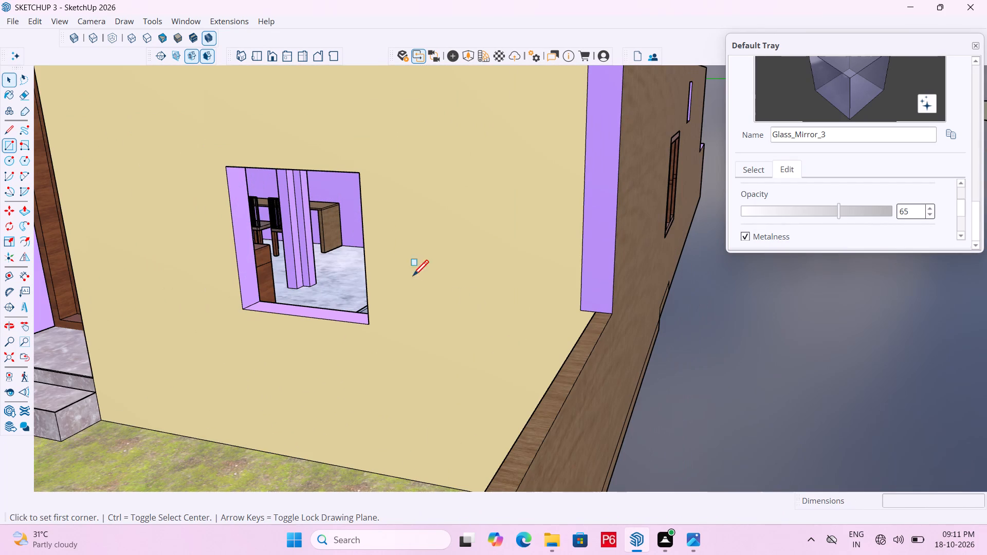
{"action": "left_click", "coordinate": [226, 165]}
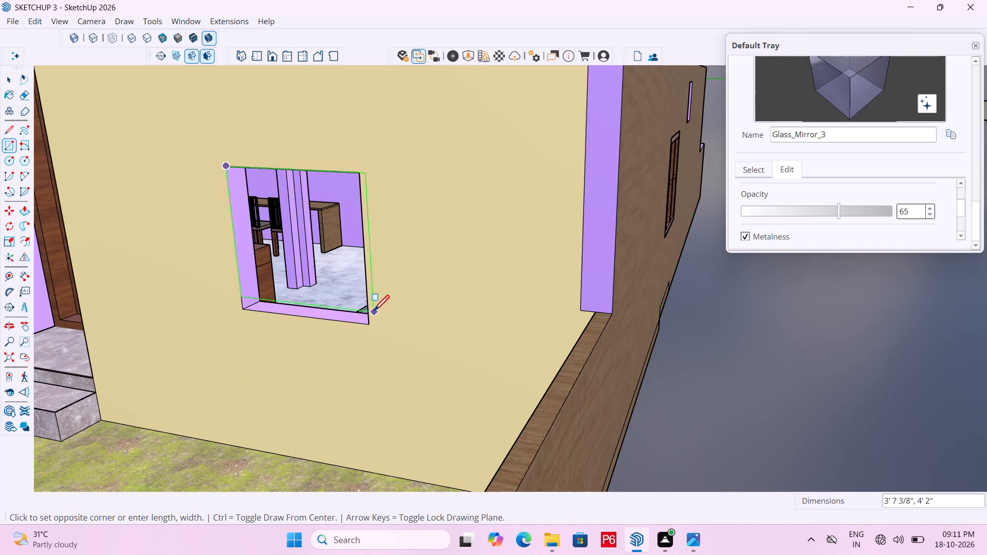
{"action": "left_click", "coordinate": [368, 326]}
Make the new rectangle's face and edges in the front wall opening into a group.
{"action": "key", "text": "space"}
{"action": "triple_click", "coordinate": [323, 261]}
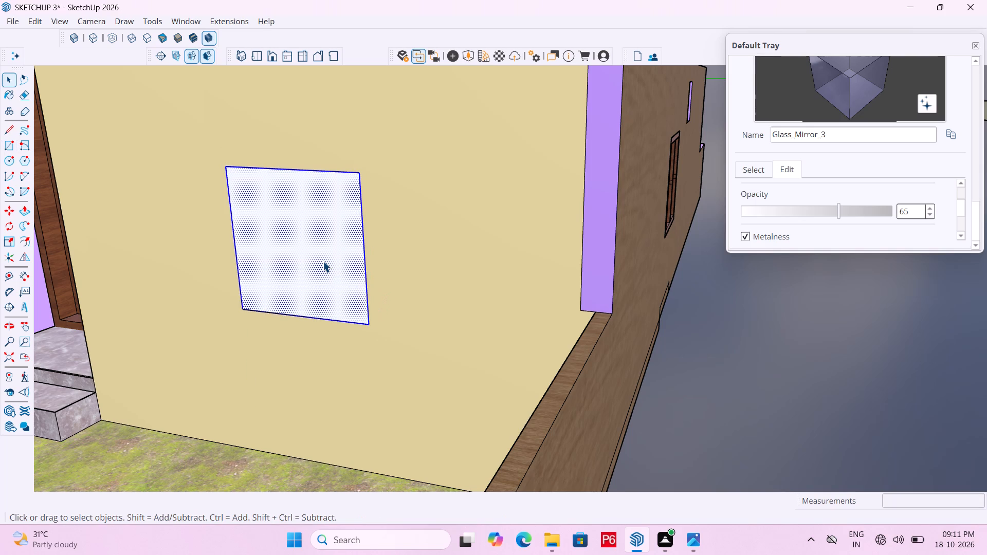
{"action": "right_click", "coordinate": [323, 261]}
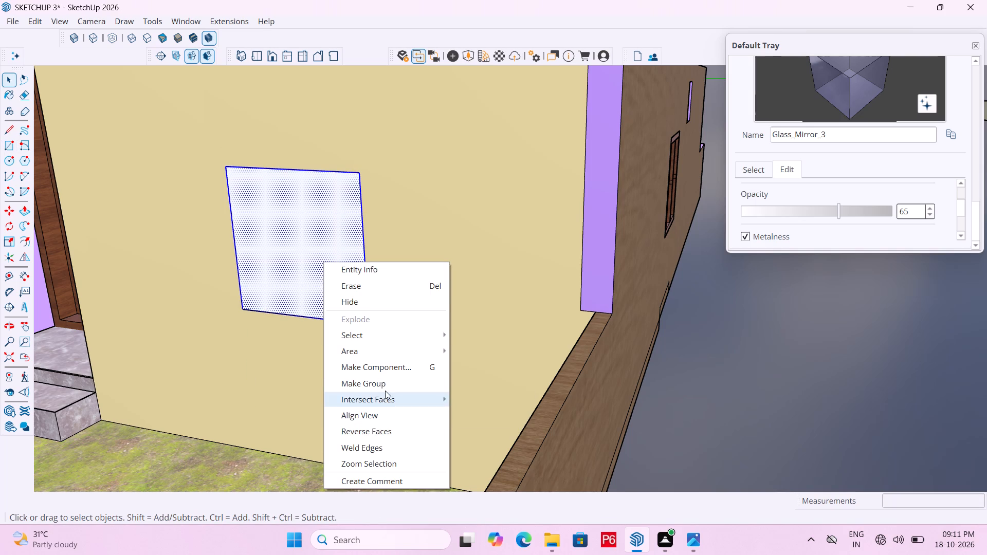
{"action": "left_click", "coordinate": [392, 385]}
{"action": "left_click", "coordinate": [283, 249]}
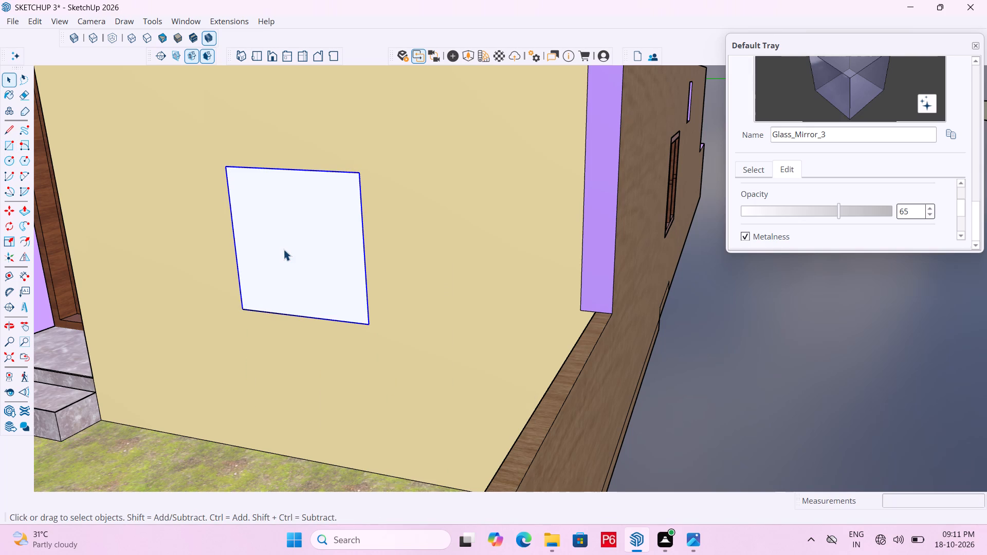
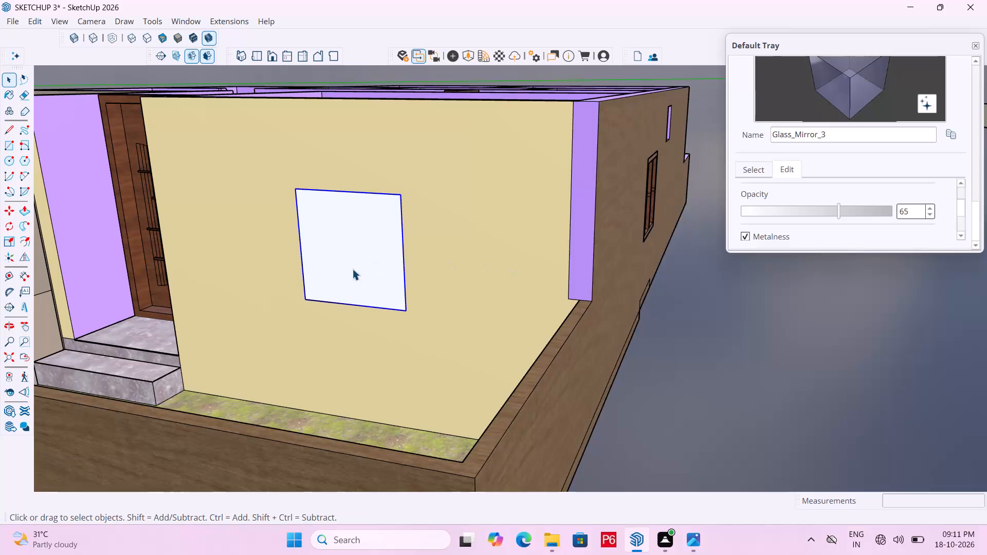
Examine the grouped rectangle in the front wall opening from several angles and inside its group.
{"action": "left_click", "coordinate": [344, 244]}
{"action": "middle_click_drag", "start_coordinate": [563, 235], "coordinate": [347, 252]}
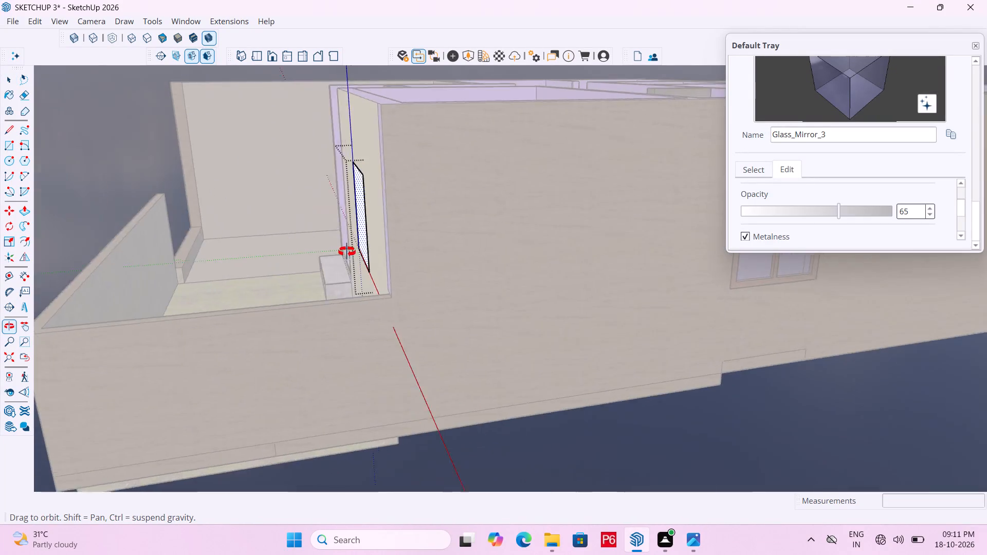
{"action": "middle_click_drag", "start_coordinate": [347, 252], "coordinate": [517, 255]}
{"action": "left_click", "coordinate": [662, 378]}
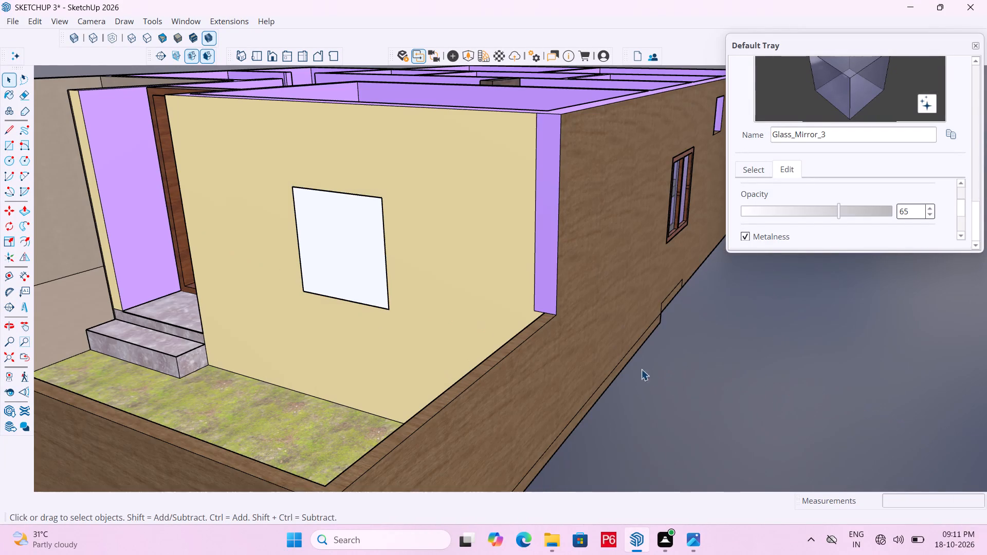
{"action": "left_click", "coordinate": [345, 272]}
{"action": "scroll", "coordinate": [399, 261], "scroll_direction": "down", "scroll_amount": 6}
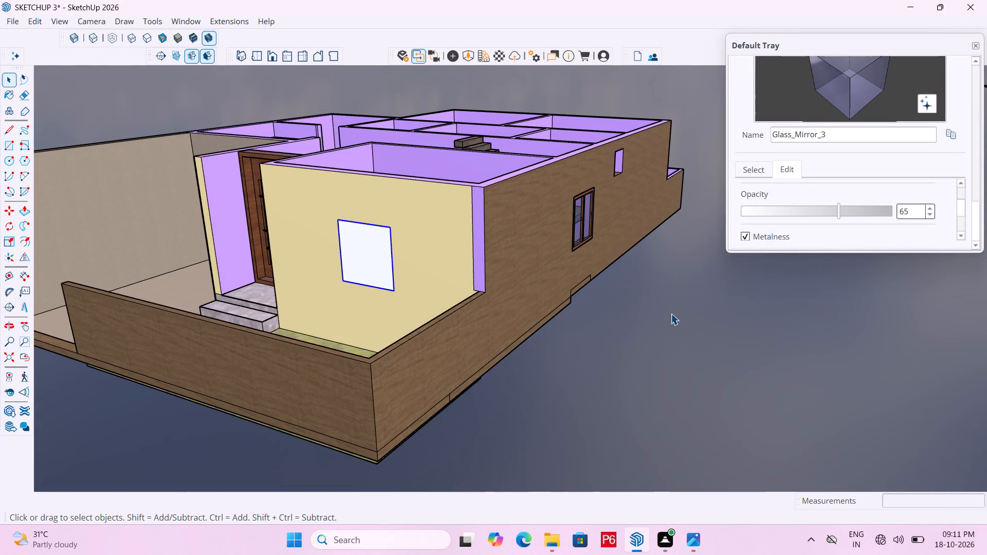
{"action": "left_click", "coordinate": [676, 320]}
{"action": "left_click", "coordinate": [472, 237]}
{"action": "left_click", "coordinate": [612, 364]}
{"action": "left_click_drag", "start_coordinate": [612, 364], "coordinate": [604, 358]}
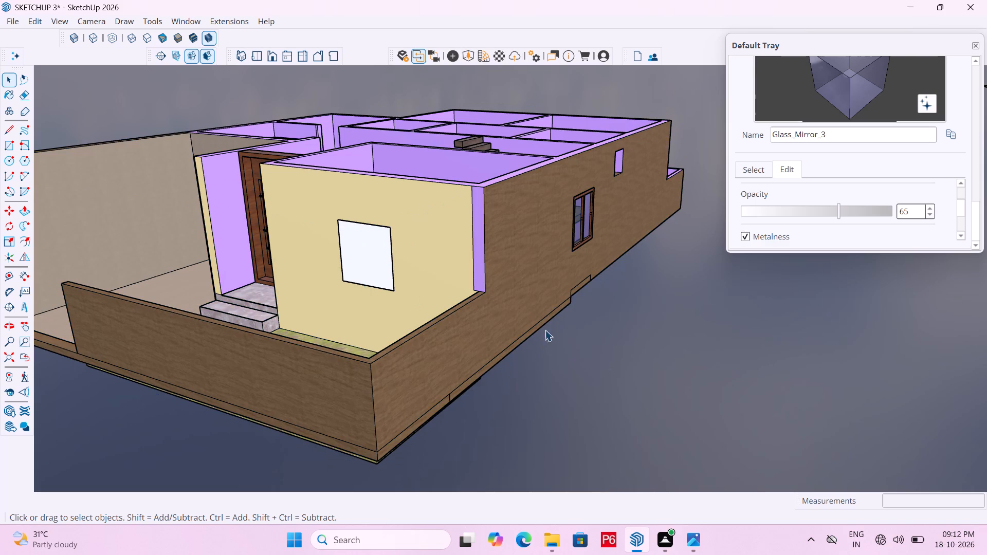
{"action": "left_click", "coordinate": [362, 266]}
{"action": "double_click", "coordinate": [361, 261]}
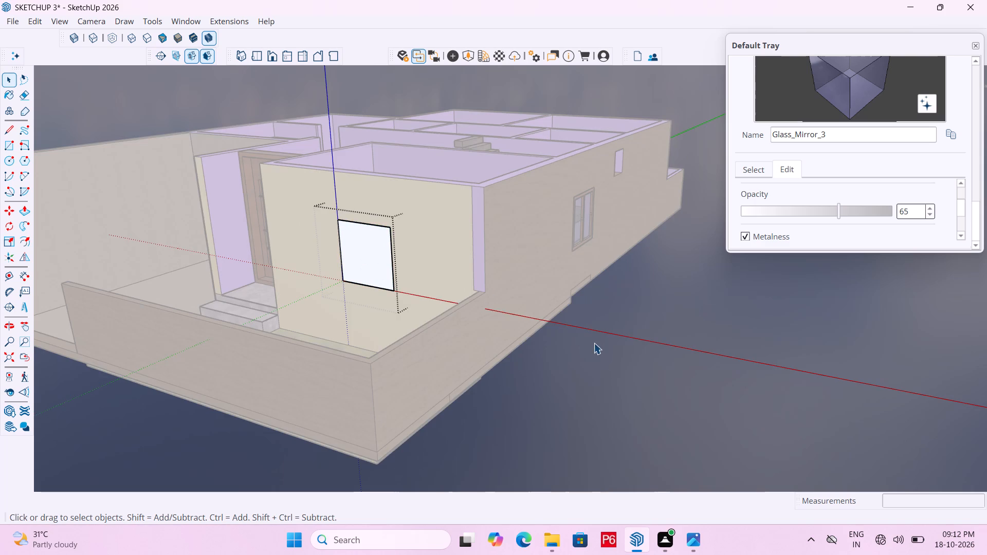
{"action": "left_click", "coordinate": [594, 344]}
{"action": "double_click", "coordinate": [375, 256]}
{"action": "left_click_drag", "start_coordinate": [646, 392], "coordinate": [645, 391]}
{"action": "left_click_drag", "start_coordinate": [645, 391], "coordinate": [638, 384]}
{"action": "left_click_drag", "start_coordinate": [610, 354], "coordinate": [611, 349]}
{"action": "double_click", "coordinate": [612, 348]}
Save the model.
{"action": "key", "text": "ctrl+s"}
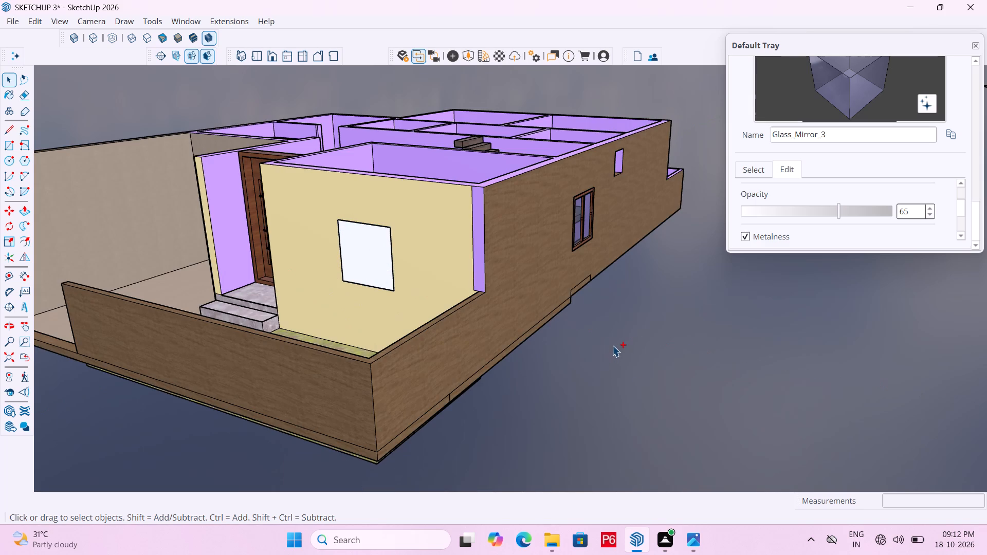
{"action": "key", "text": "ctrl+s"}
{"action": "key", "text": "ctrl+s"}
Delete the rectangle group that fills the window opening in the cream front wall.
{"action": "scroll", "coordinate": [387, 239], "scroll_direction": "up", "scroll_amount": 3}
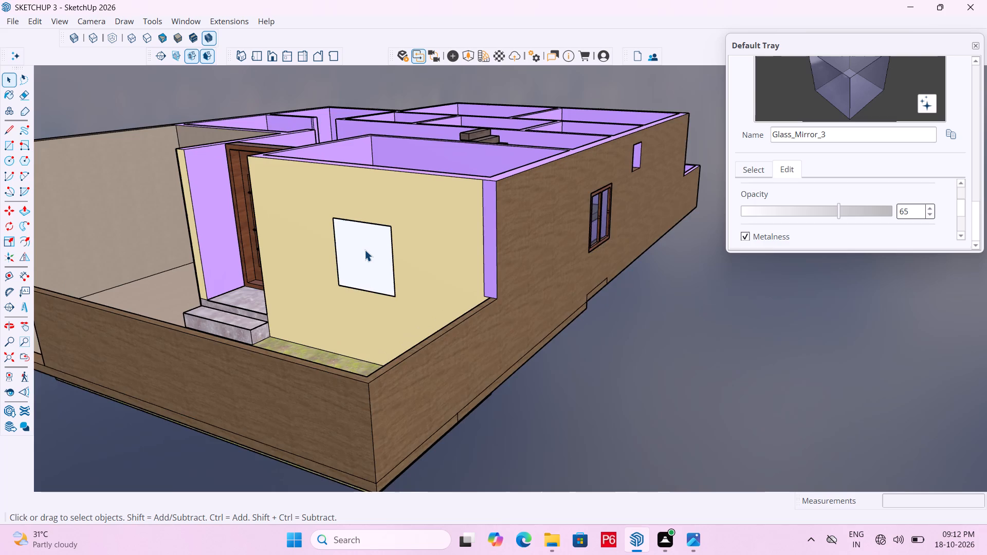
{"action": "scroll", "coordinate": [364, 250], "scroll_direction": "up", "scroll_amount": 2}
{"action": "double_click", "coordinate": [365, 250]}
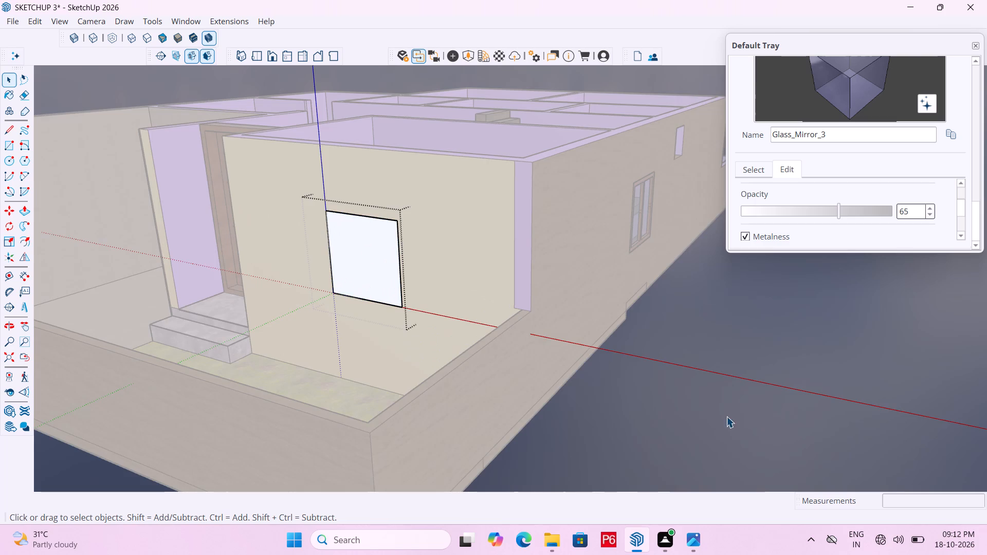
{"action": "left_click", "coordinate": [728, 416]}
{"action": "left_click", "coordinate": [355, 240]}
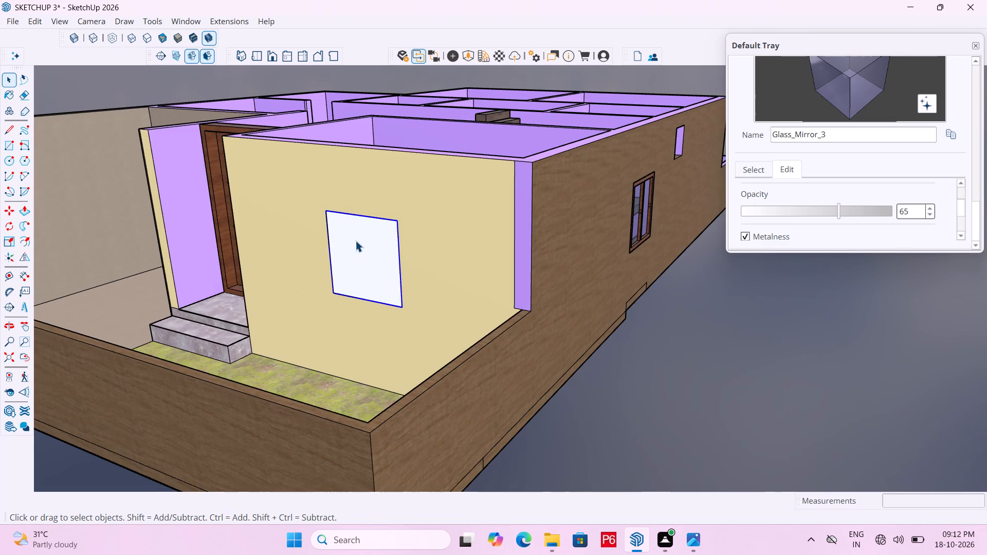
{"action": "key", "text": "Delete"}
Draw a new rectangle between opposite outer corners of the window opening in the cream front wall.
{"action": "middle_click_drag", "start_coordinate": [358, 316], "coordinate": [372, 319]}
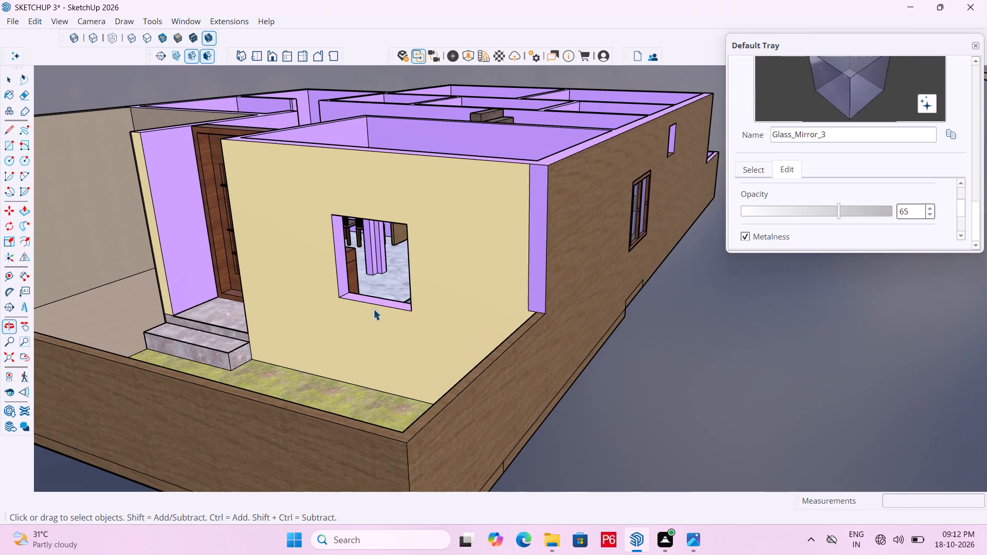
{"action": "key", "text": "r"}
{"action": "left_click", "coordinate": [333, 216]}
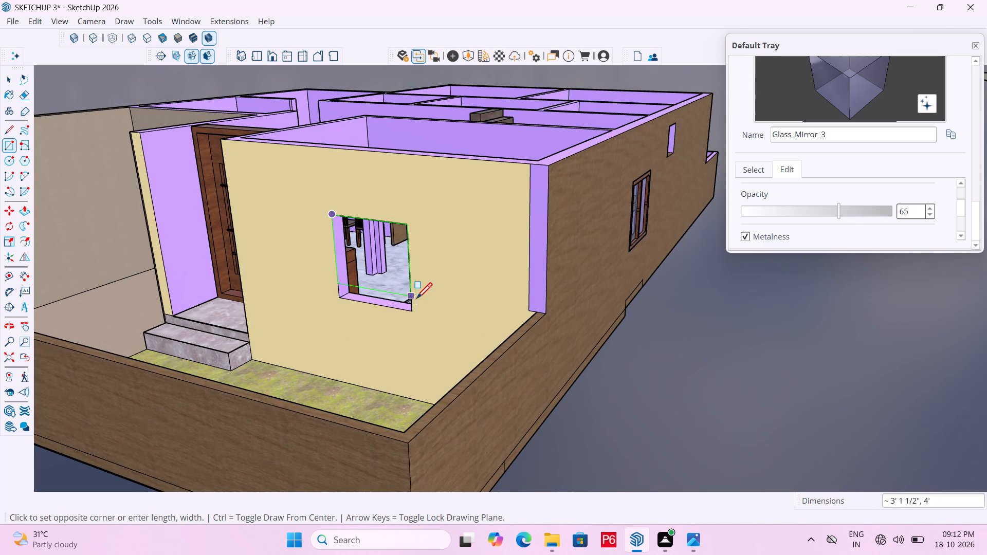
{"action": "left_click", "coordinate": [412, 311]}
{"action": "key", "text": "space"}
Make the redrawn rectangle's face and its bounding edges into a group.
{"action": "double_click", "coordinate": [377, 260]}
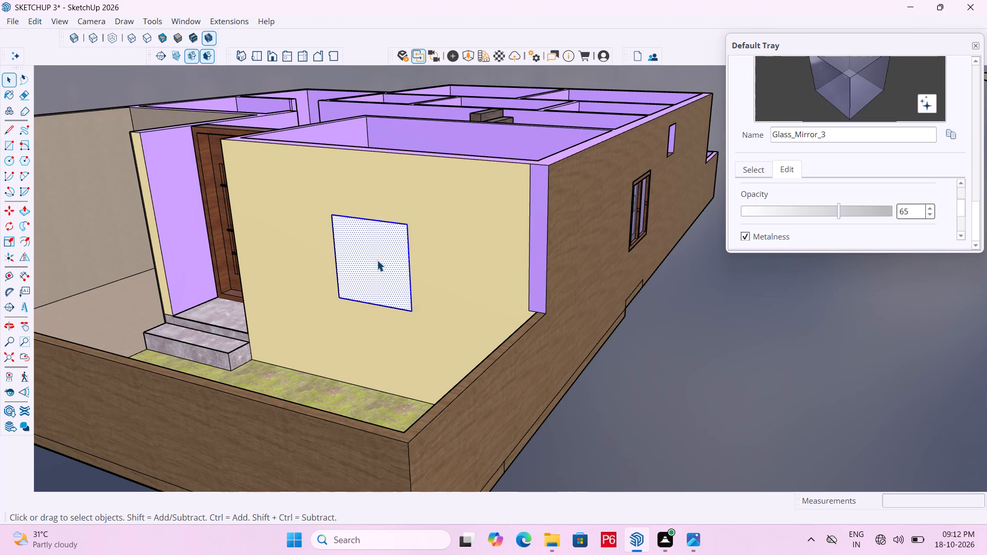
{"action": "right_click", "coordinate": [377, 260]}
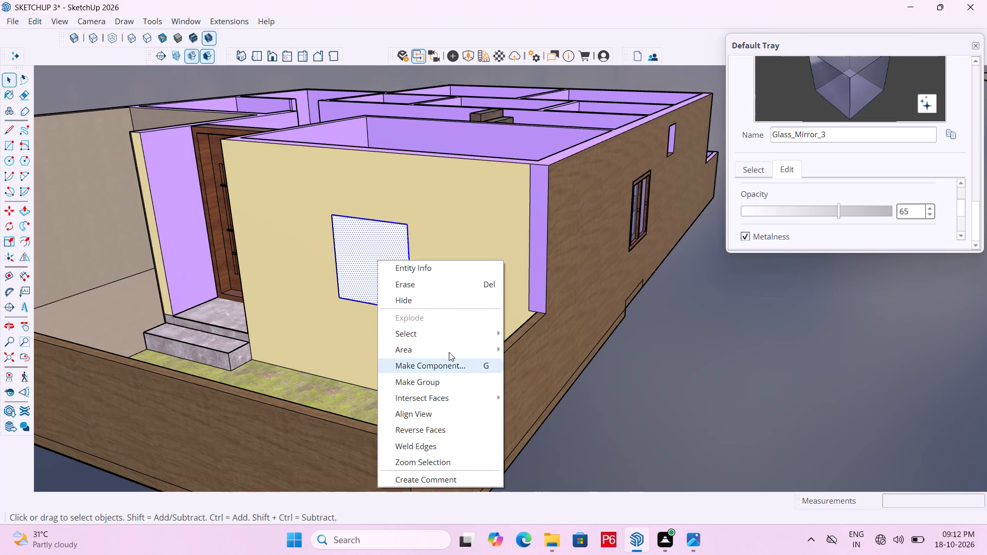
{"action": "left_click", "coordinate": [455, 383]}
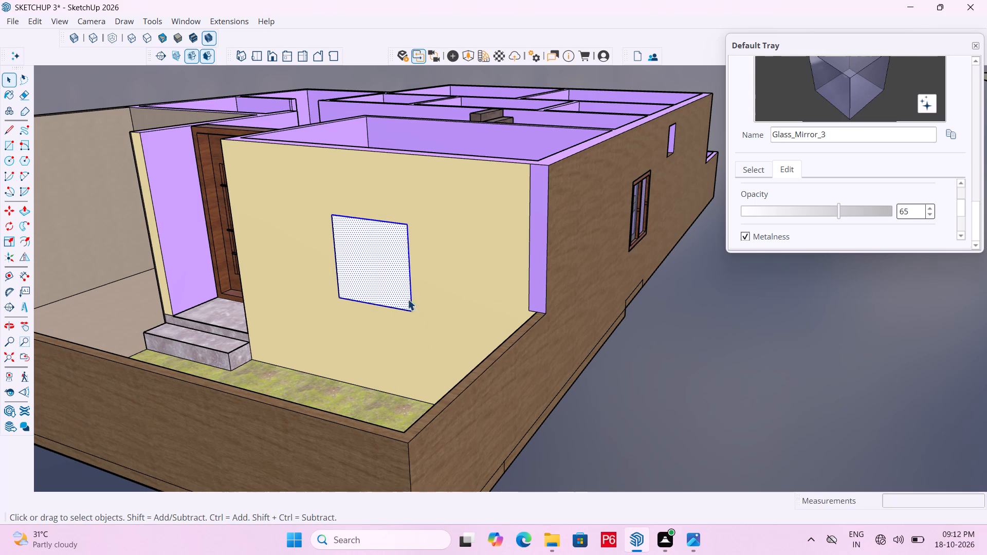
Move the rectangle group about 15' 6" out of the front wall opening into the empty space beside the house.
{"action": "key", "text": "m"}
{"action": "left_click", "coordinate": [389, 287]}
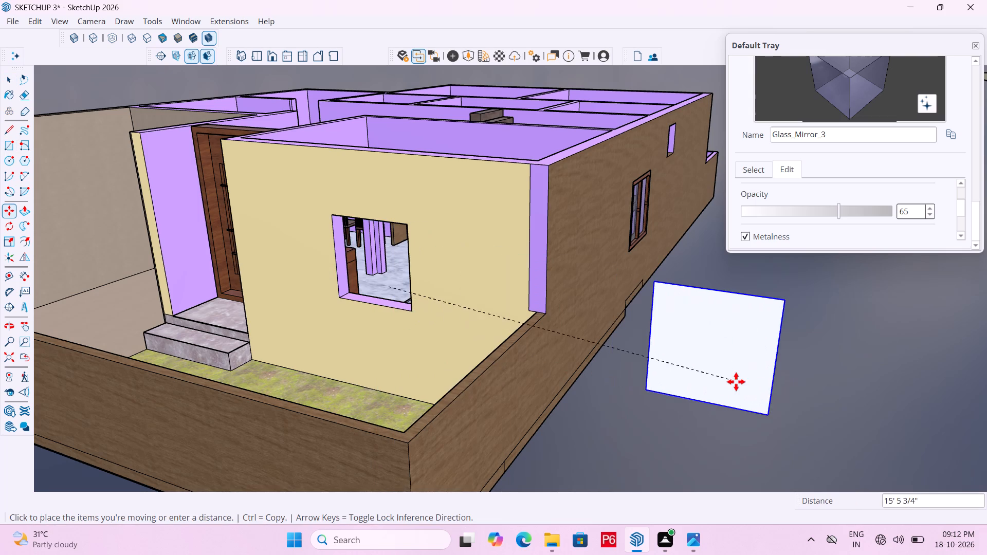
{"action": "left_click", "coordinate": [736, 382]}
Save the model with the rectangle group placed outside the house.
{"action": "key", "text": "ctrl+s"}
{"action": "key", "text": "ctrl+s"}
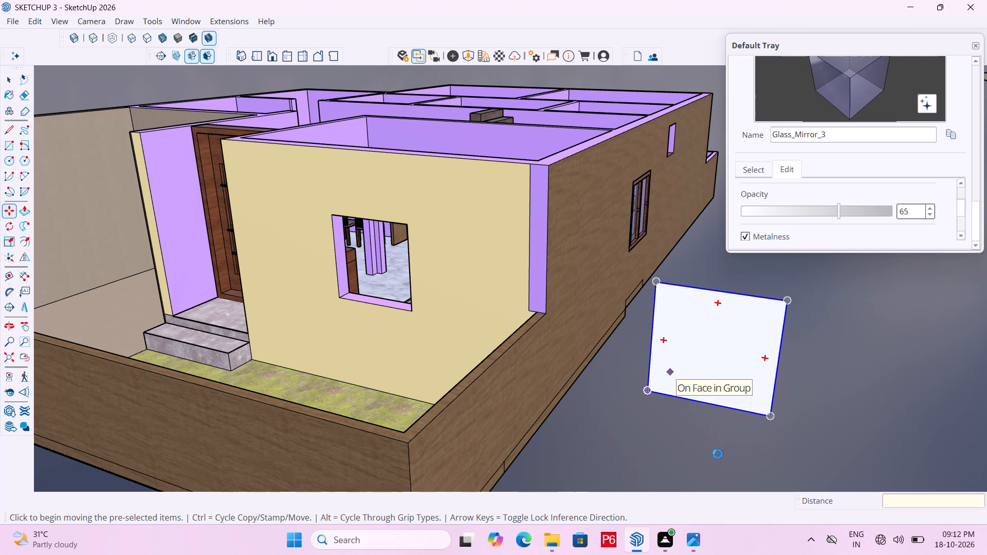
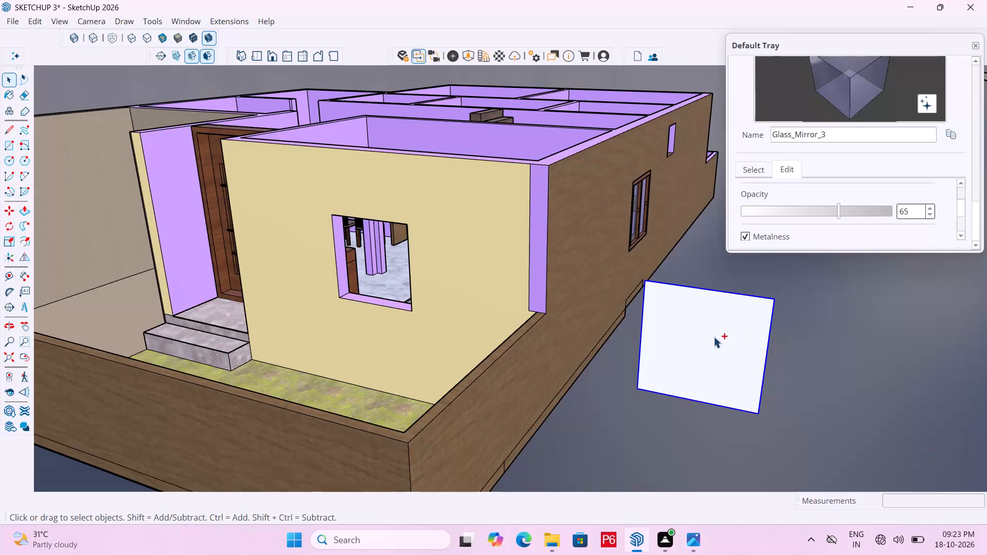
Save the model.
{"action": "key", "text": "ctrl+s"}
{"action": "key", "text": "ctrl+s"}
{"action": "key", "text": "ctrl+s"}
{"action": "key", "text": "ctrl+s"}
{"action": "key", "text": "ctrl+s"}
Open the rectangle group beside the house for editing and select its face.
{"action": "scroll", "coordinate": [390, 283], "scroll_direction": "down", "scroll_amount": 2}
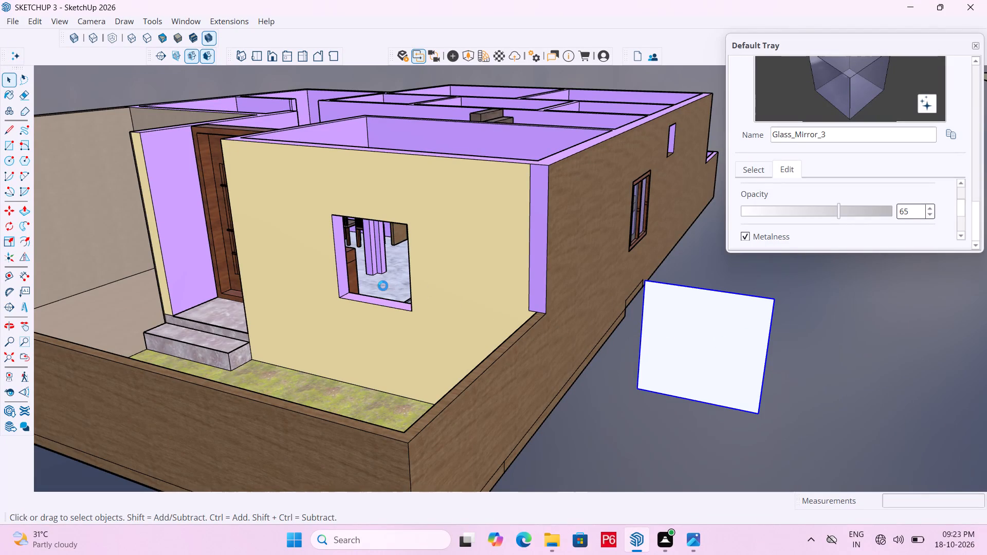
{"action": "scroll", "coordinate": [383, 286], "scroll_direction": "down", "scroll_amount": 6}
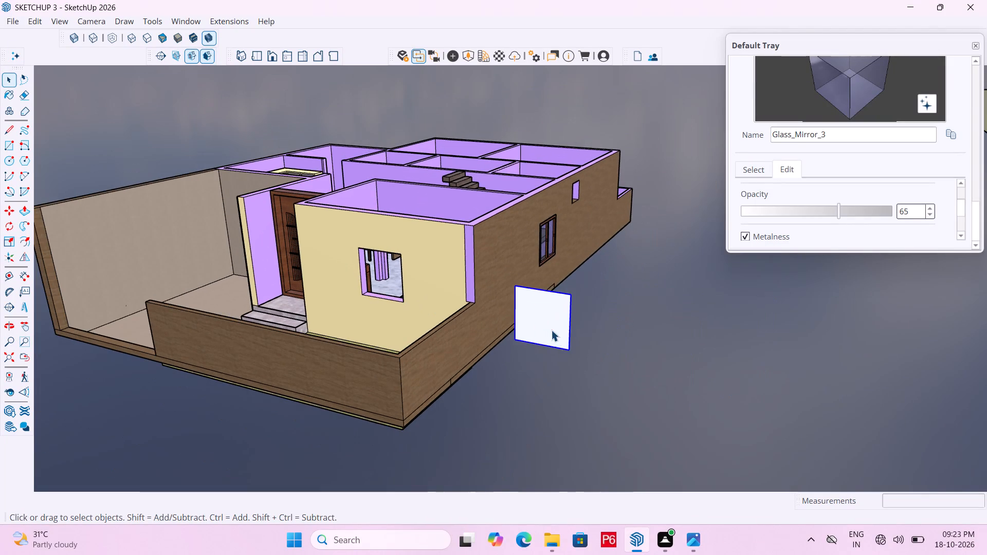
{"action": "scroll", "coordinate": [550, 327], "scroll_direction": "up", "scroll_amount": 5}
{"action": "double_click", "coordinate": [539, 303]}
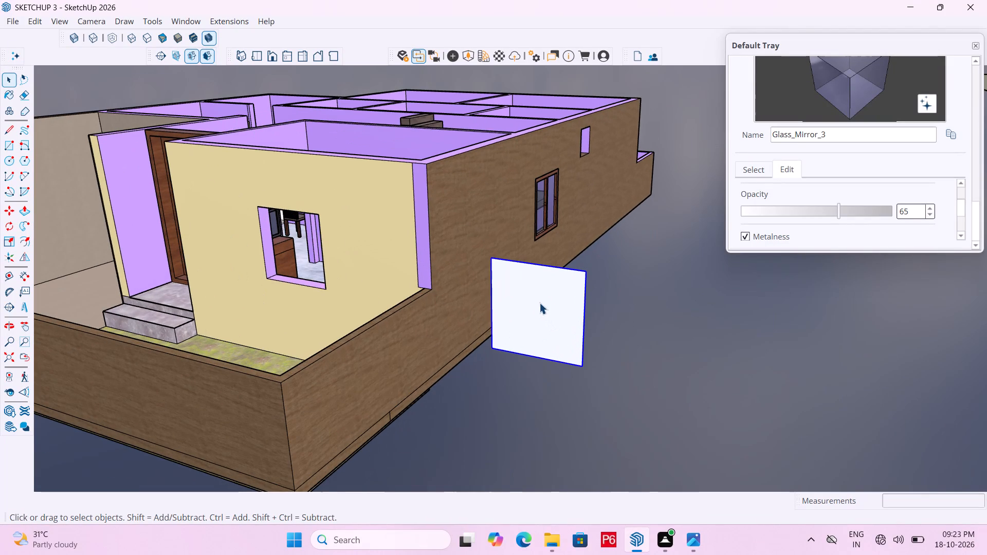
{"action": "left_click", "coordinate": [538, 299]}
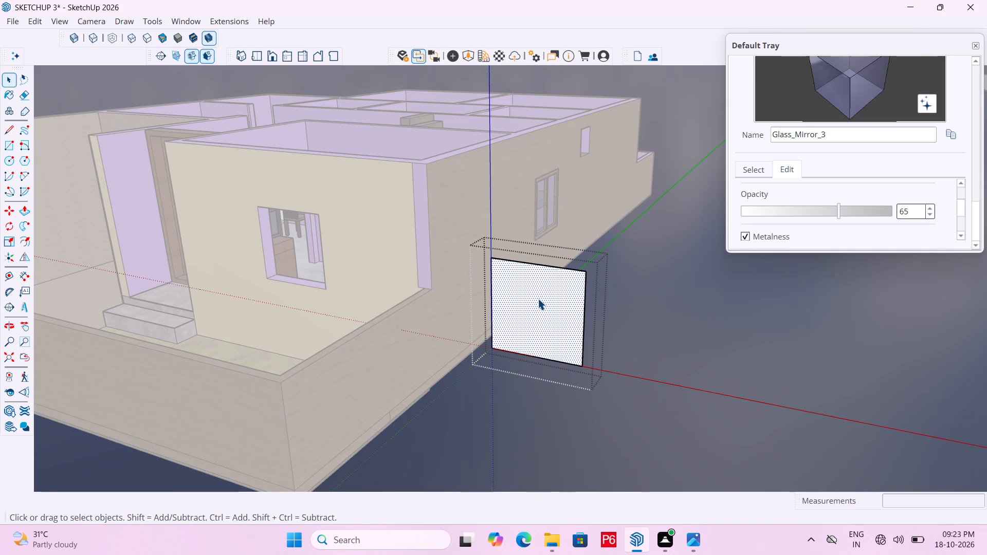
Examine the opened rectangle from its back and front sides in relation to the house.
{"action": "key", "text": "t"}
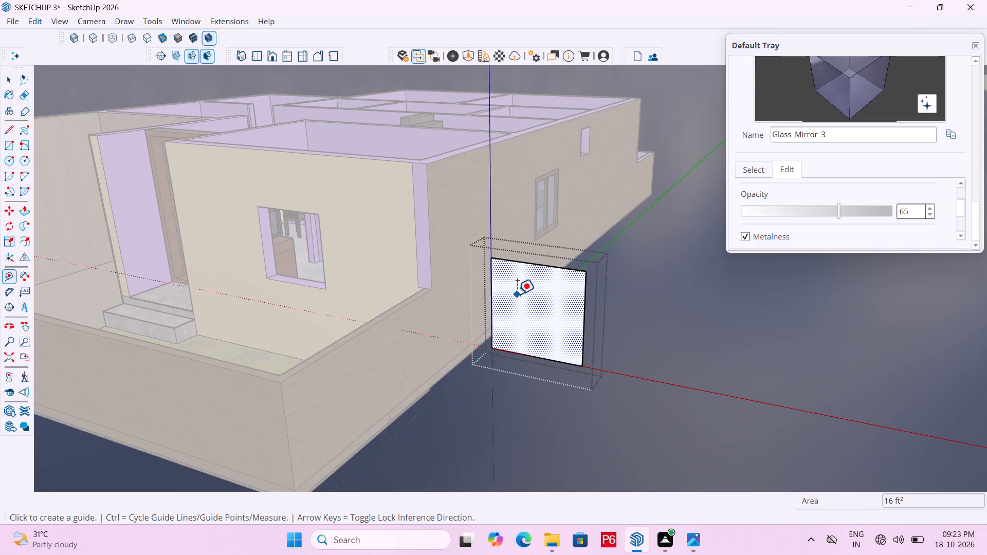
{"action": "middle_click_drag", "start_coordinate": [528, 309], "coordinate": [85, 326]}
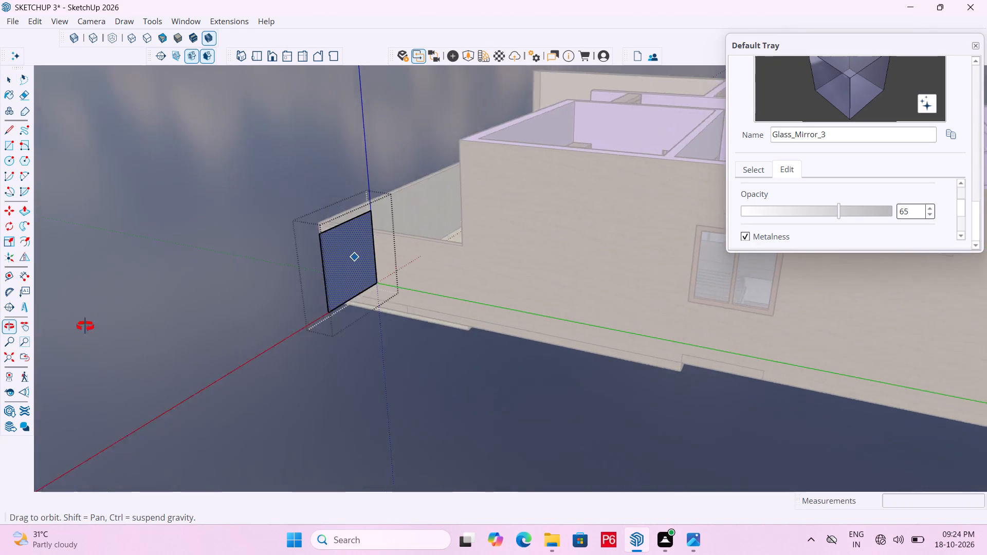
{"action": "middle_click_drag", "start_coordinate": [85, 326], "coordinate": [46, 325]}
{"action": "scroll", "coordinate": [264, 285], "scroll_direction": "up", "scroll_amount": 5}
{"action": "scroll", "coordinate": [392, 232], "scroll_direction": "up", "scroll_amount": 13}
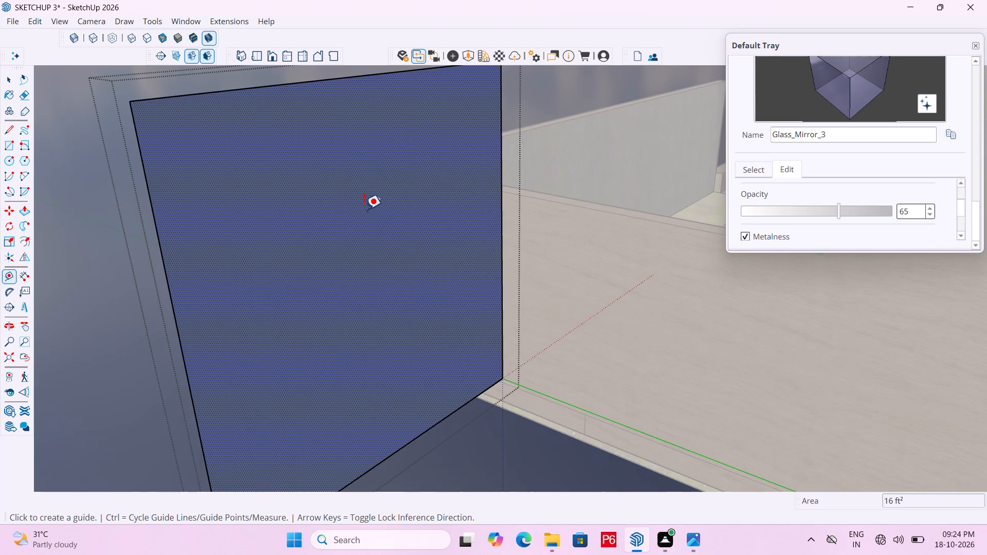
{"action": "scroll", "coordinate": [342, 240], "scroll_direction": "down", "scroll_amount": 7}
{"action": "scroll", "coordinate": [375, 291], "scroll_direction": "down", "scroll_amount": 7}
{"action": "middle_click_drag", "start_coordinate": [300, 314], "coordinate": [501, 344]}
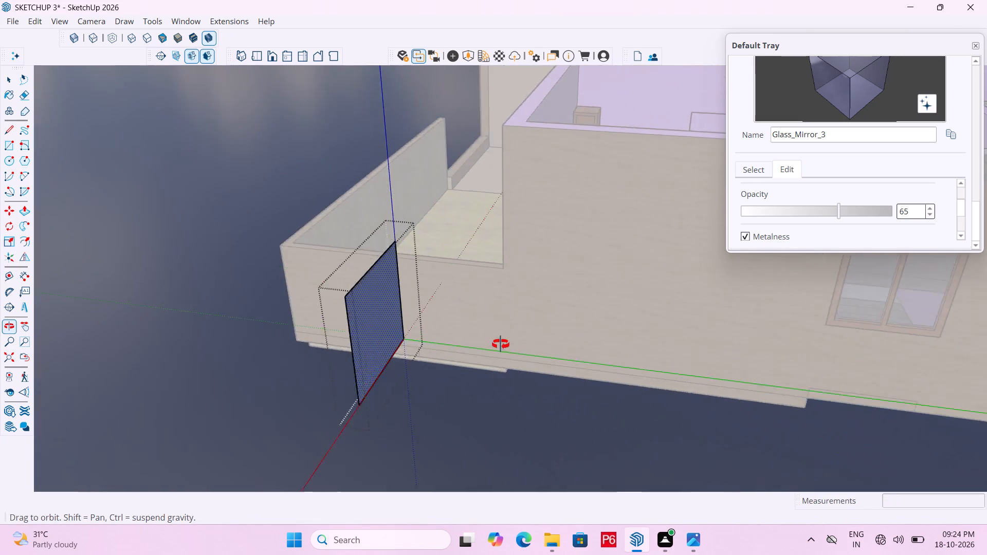
{"action": "middle_click_drag", "start_coordinate": [501, 344], "coordinate": [813, 338]}
{"action": "scroll", "coordinate": [561, 302], "scroll_direction": "down", "scroll_amount": 6}
{"action": "middle_click_drag", "start_coordinate": [572, 318], "coordinate": [771, 321]}
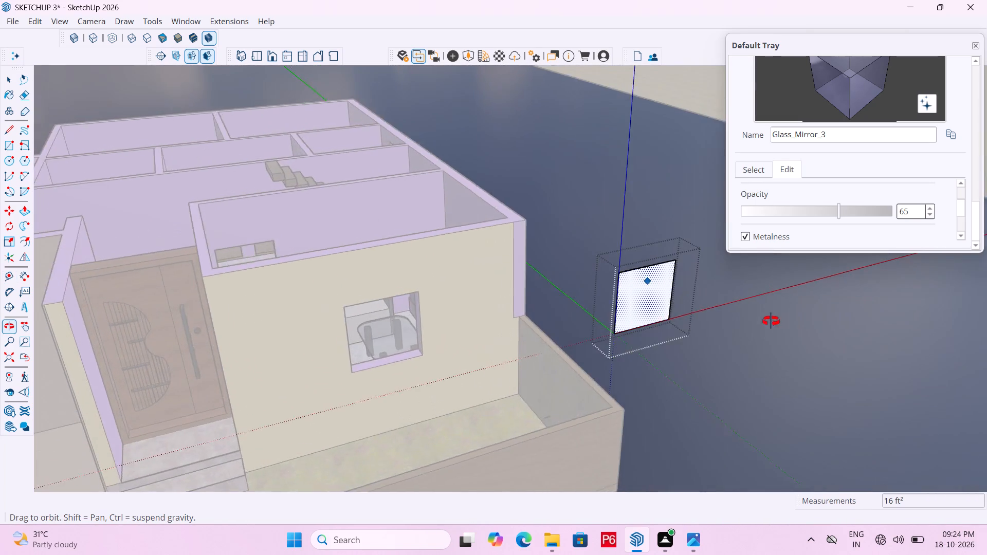
{"action": "middle_click_drag", "start_coordinate": [771, 321], "coordinate": [488, 319]}
Save the model with the rectangle group open for editing.
{"action": "key", "text": "ctrl+s"}
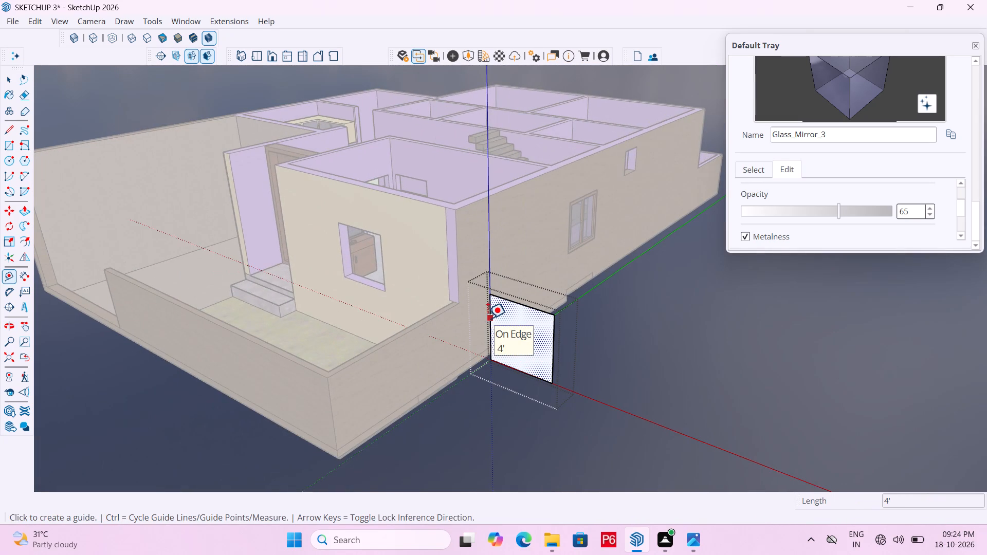
{"action": "key", "text": "ctrl+s"}
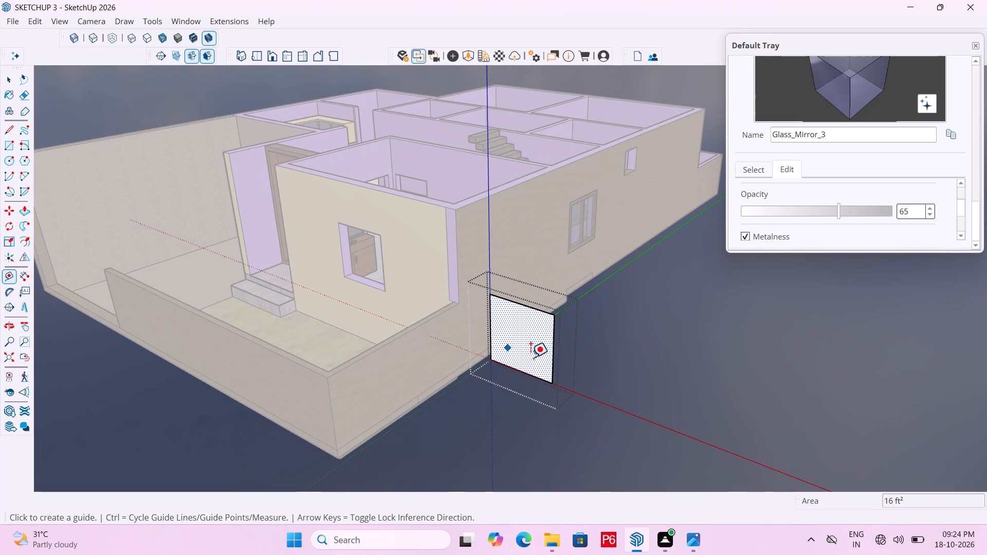
Offset the rectangle's outline inward by the previously used offset distance to form the window's outer frame border.
{"action": "scroll", "coordinate": [503, 339], "scroll_direction": "up", "scroll_amount": 6}
{"action": "middle_click_drag", "start_coordinate": [527, 344], "coordinate": [545, 347]}
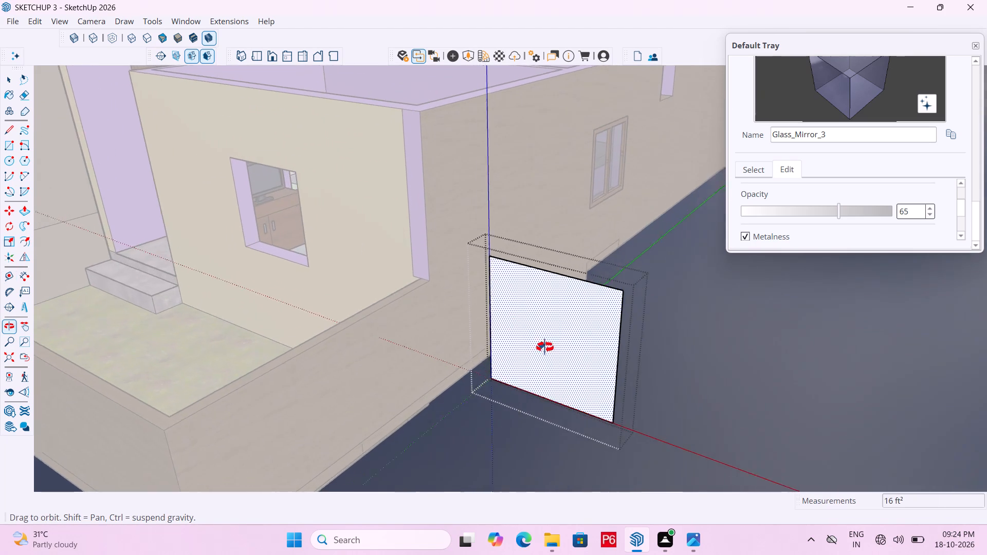
{"action": "middle_click_drag", "start_coordinate": [545, 347], "coordinate": [574, 354]}
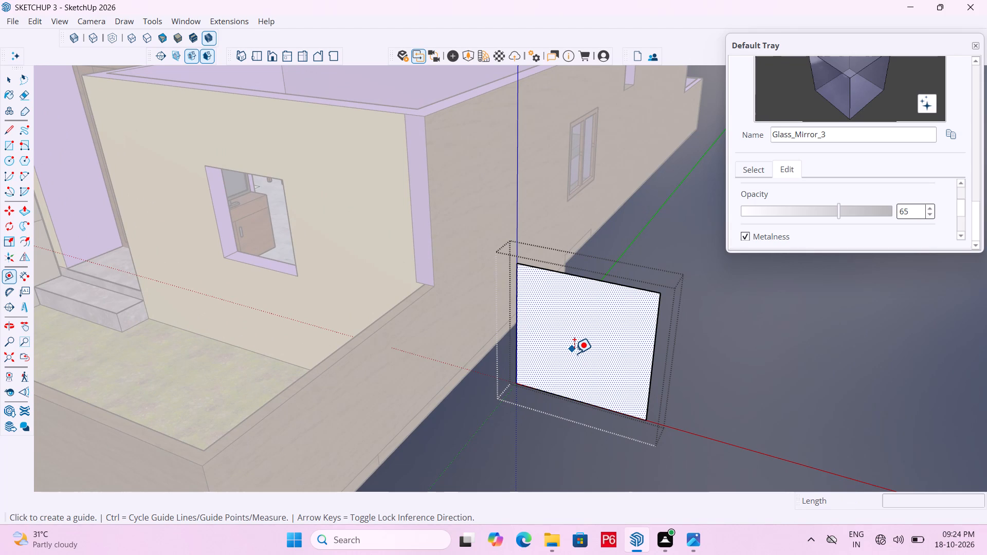
{"action": "key", "text": "r"}
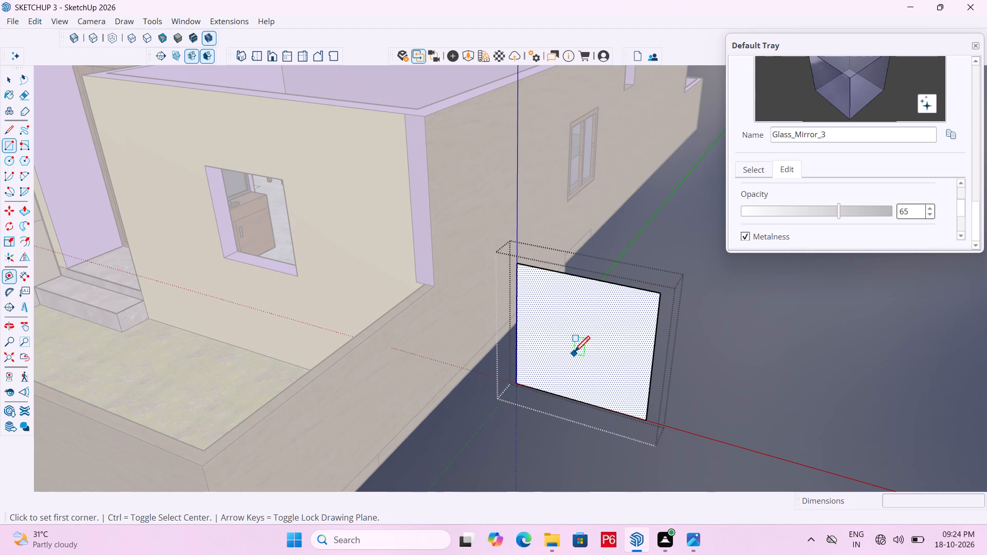
{"action": "key", "text": "e"}
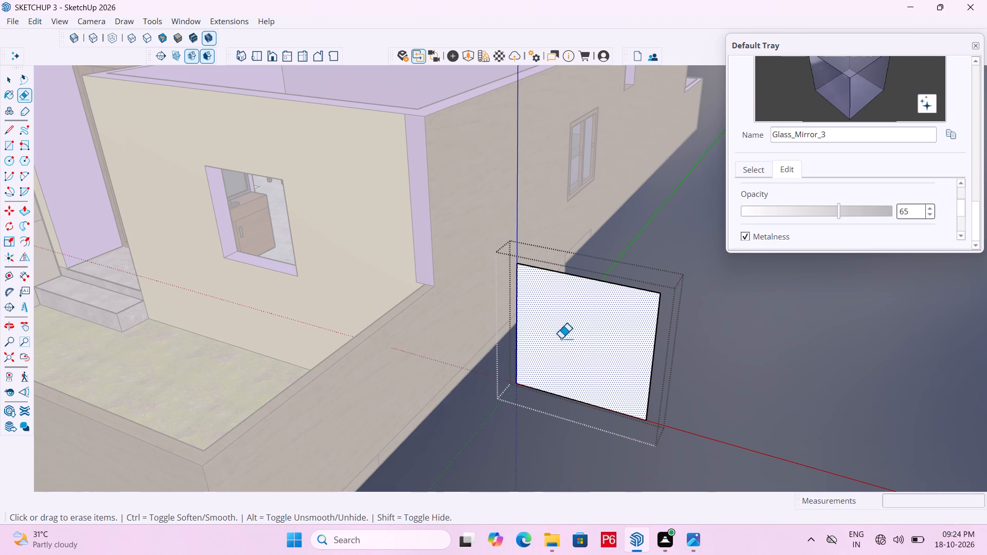
{"action": "key", "text": "b"}
{"action": "key", "text": "e"}
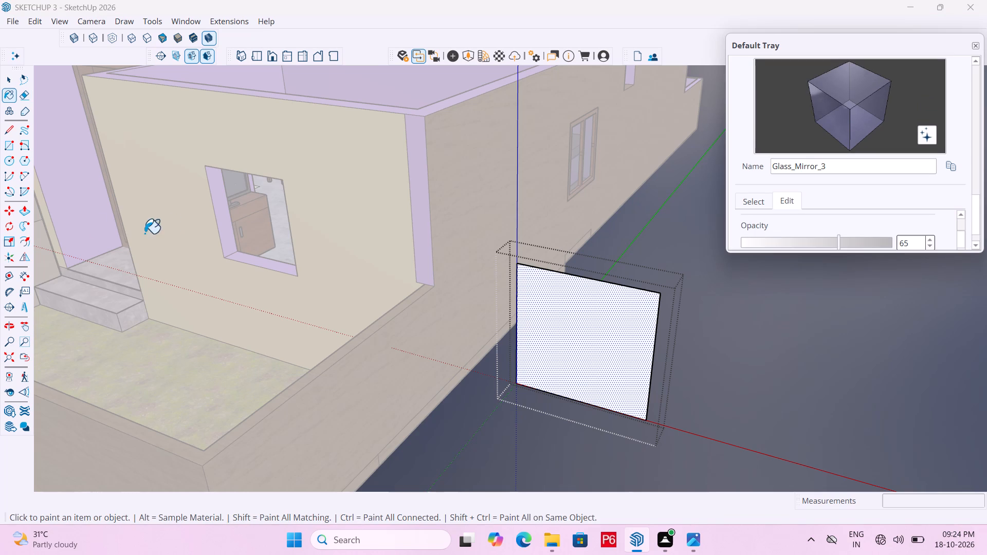
{"action": "left_click", "coordinate": [26, 240]}
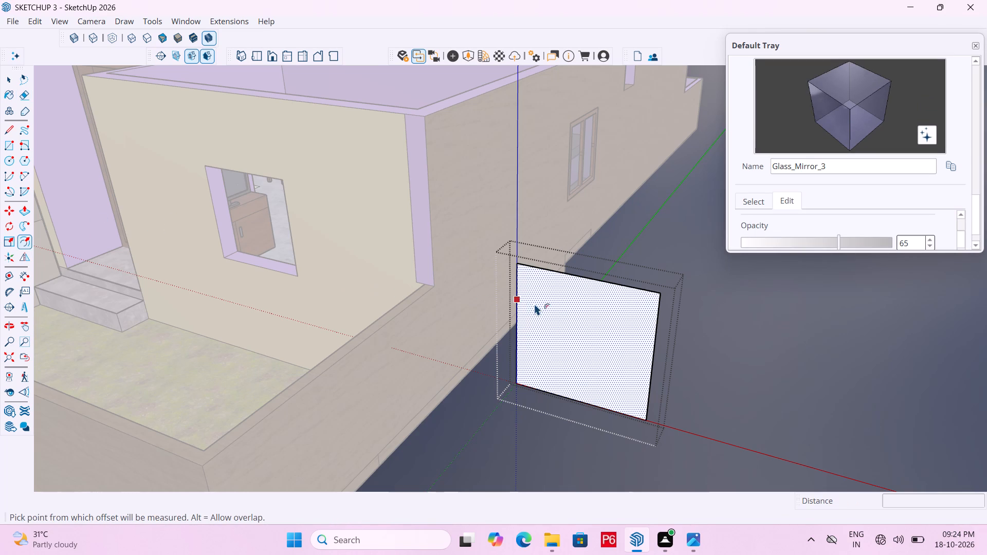
{"action": "double_click", "coordinate": [534, 304]}
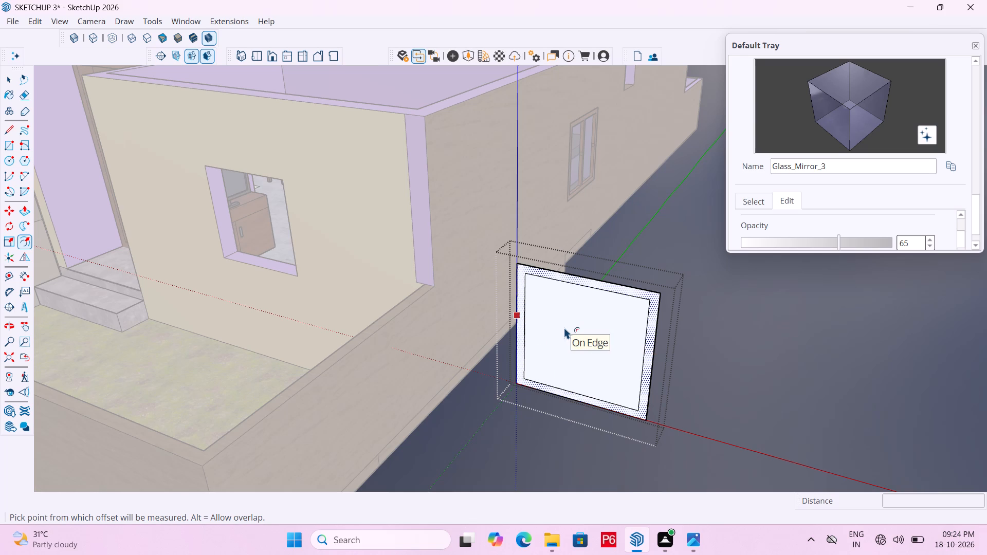
{"action": "double_click", "coordinate": [564, 327]}
{"action": "key", "text": "space"}
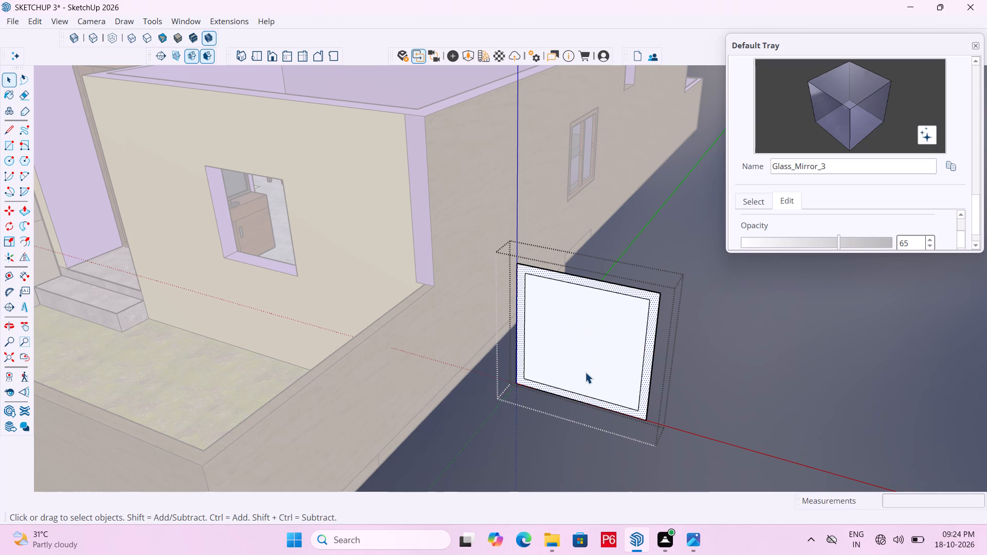
Draw a vertical centre line between the midpoints of the inner rectangle's bottom and top edges.
{"action": "key", "text": "l"}
{"action": "scroll", "coordinate": [582, 389], "scroll_direction": "up", "scroll_amount": 5}
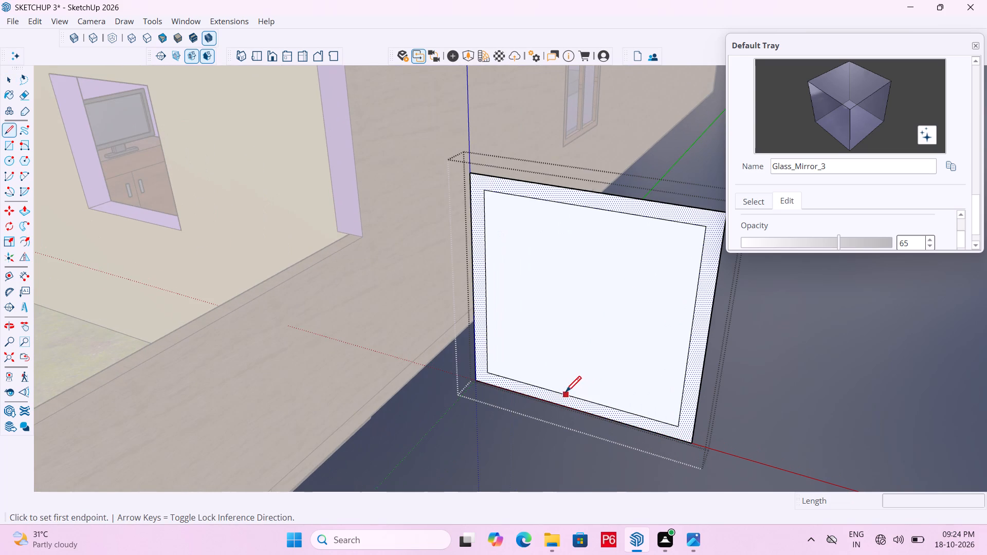
{"action": "left_click", "coordinate": [575, 399]}
{"action": "left_click_drag", "start_coordinate": [575, 399], "coordinate": [580, 385]}
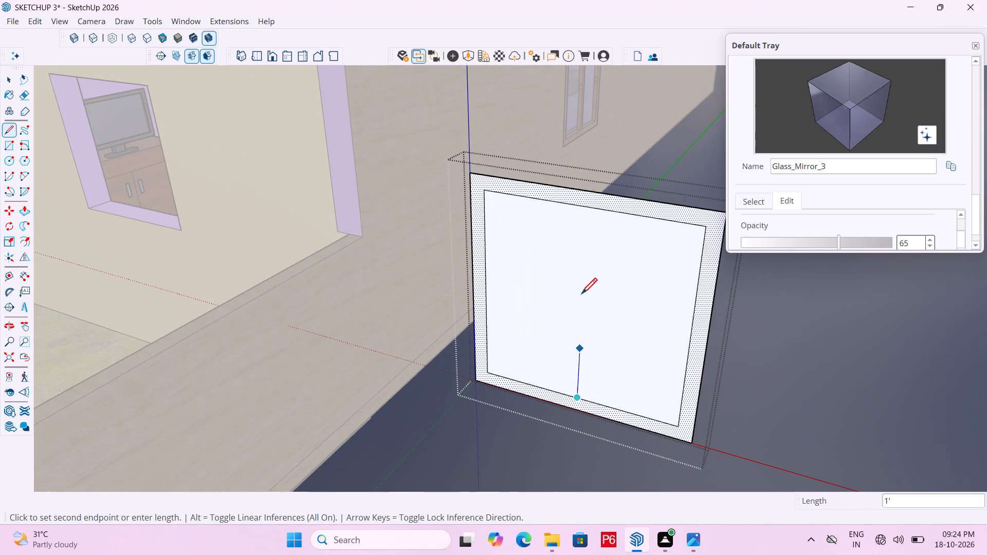
{"action": "double_click", "coordinate": [587, 209]}
{"action": "key", "text": "space"}
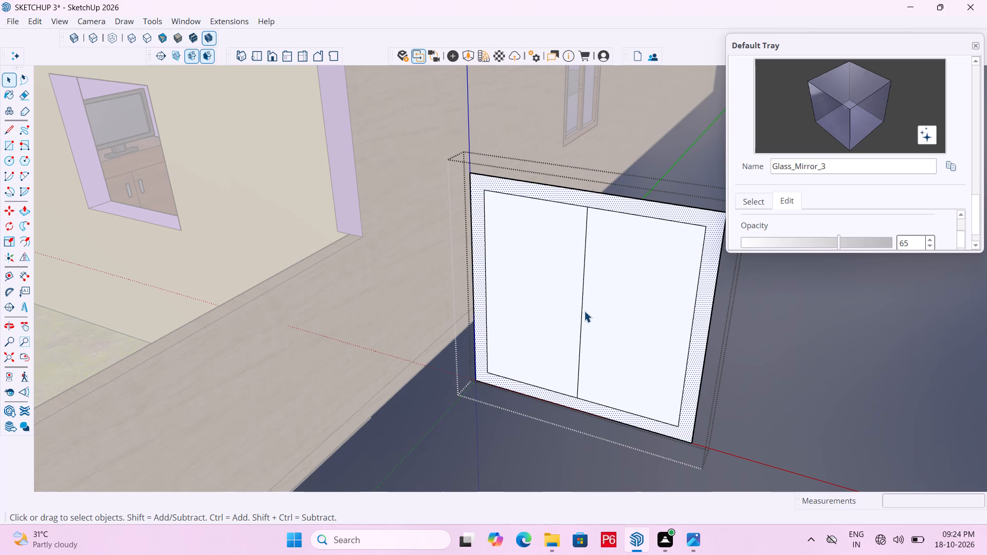
Place a parallel guide line 1" to each side of the vertical centre line.
{"action": "key", "text": "t"}
{"action": "left_click", "coordinate": [585, 291]}
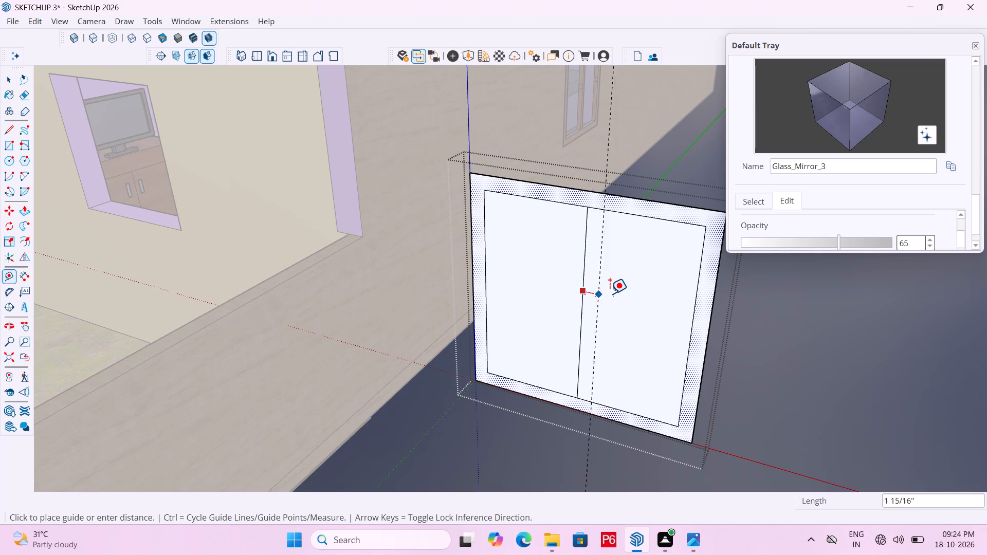
{"action": "type", "text": "1\""}
{"action": "key", "text": "Return"}
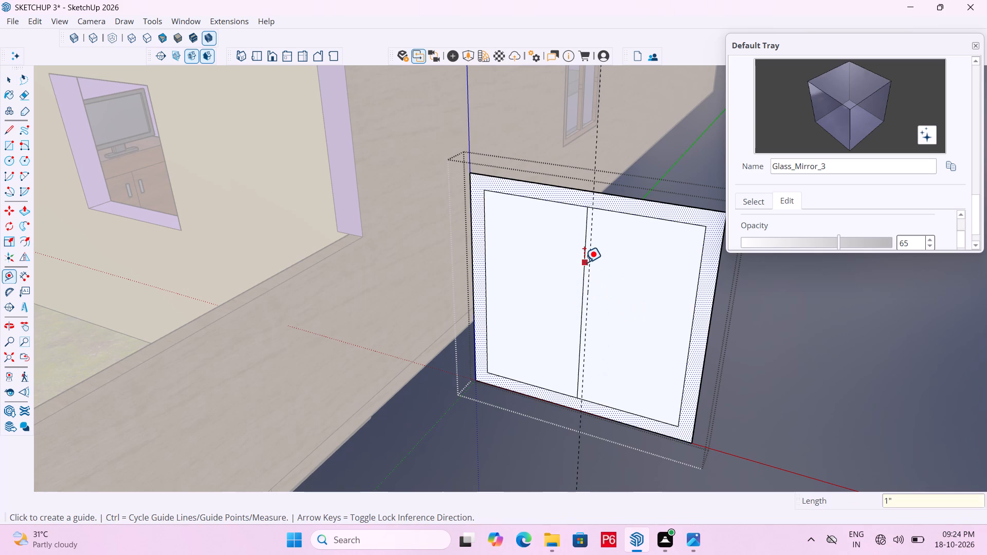
{"action": "left_click", "coordinate": [583, 258]}
{"action": "key", "text": "1"}
{"action": "key", "text": "shift+quotedbl"}
{"action": "key", "text": "Return"}
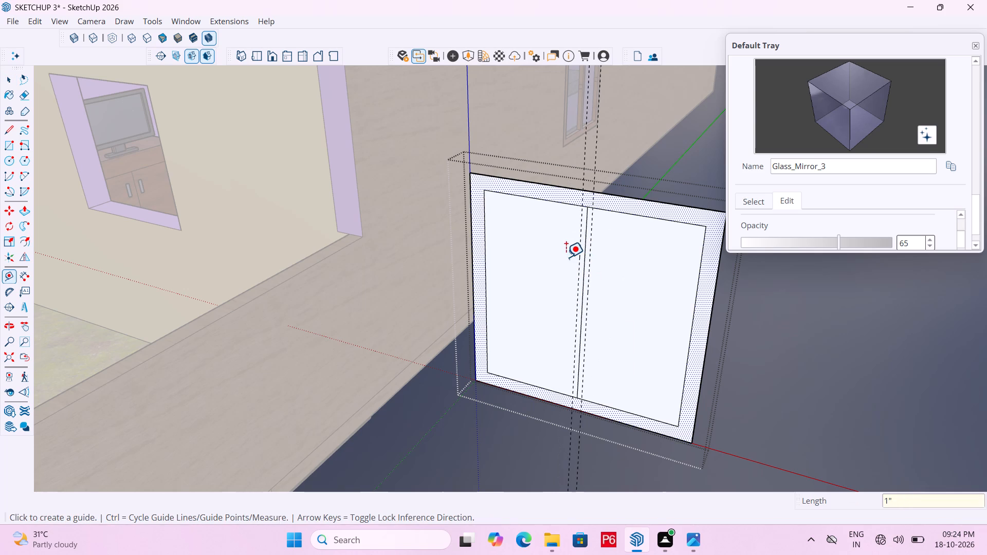
Draw a rectangle between the two guides over the full inner height to outline the window's central mullion.
{"action": "scroll", "coordinate": [601, 246], "scroll_direction": "up", "scroll_amount": 4}
{"action": "key", "text": "r"}
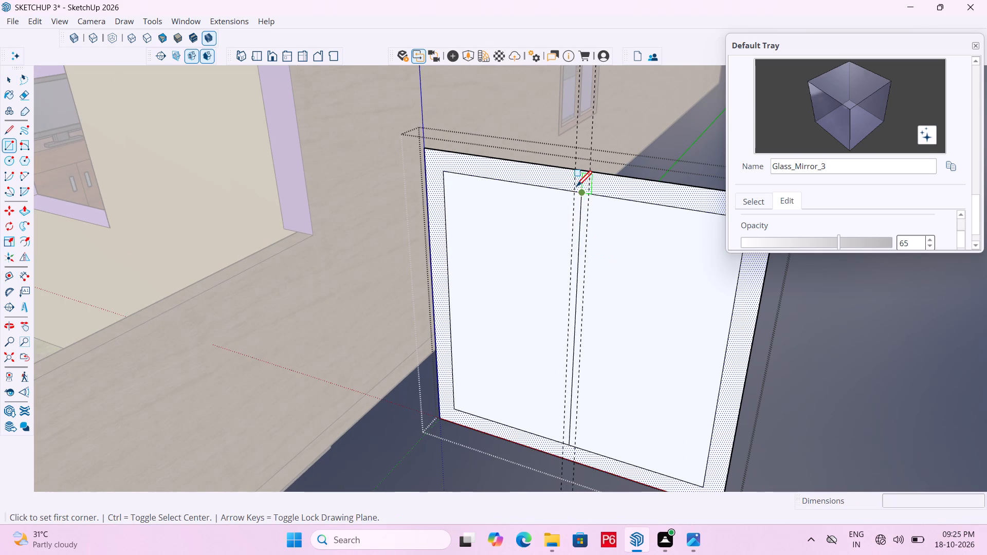
{"action": "left_click", "coordinate": [573, 195]}
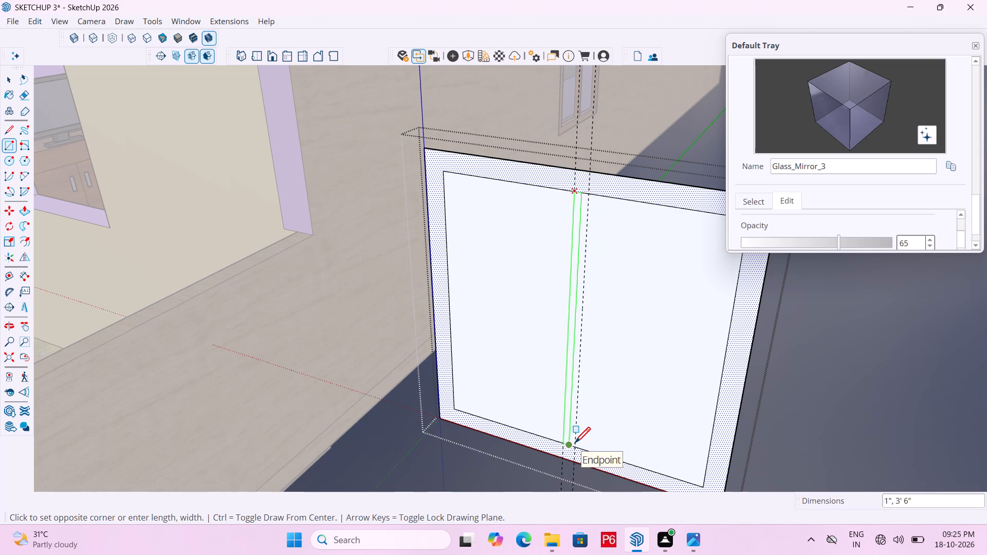
{"action": "left_click", "coordinate": [577, 448]}
{"action": "key", "text": "space"}
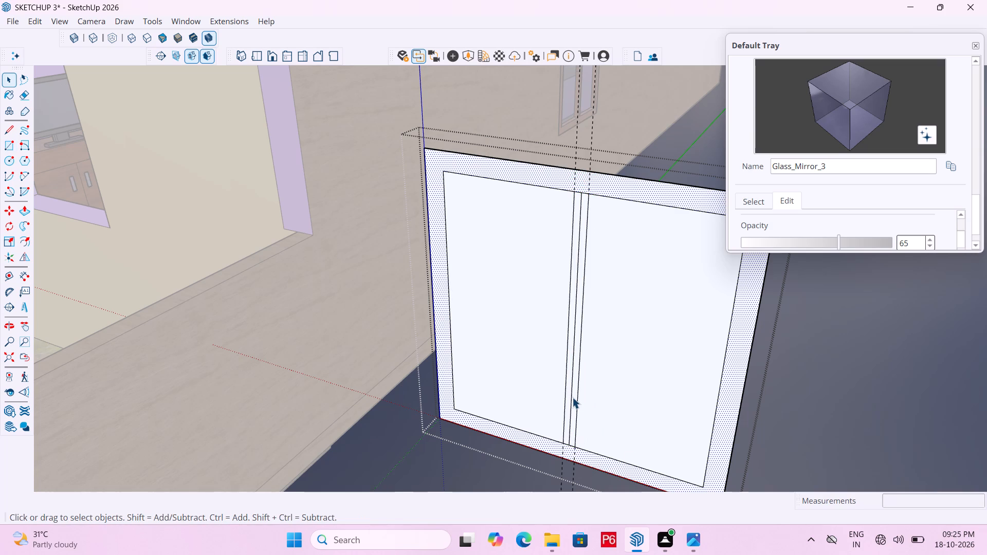
Erase the centre line inside the mullion and both guide lines.
{"action": "key", "text": "e"}
{"action": "left_click", "coordinate": [577, 339]}
{"action": "left_click_drag", "start_coordinate": [576, 331], "coordinate": [576, 330]}
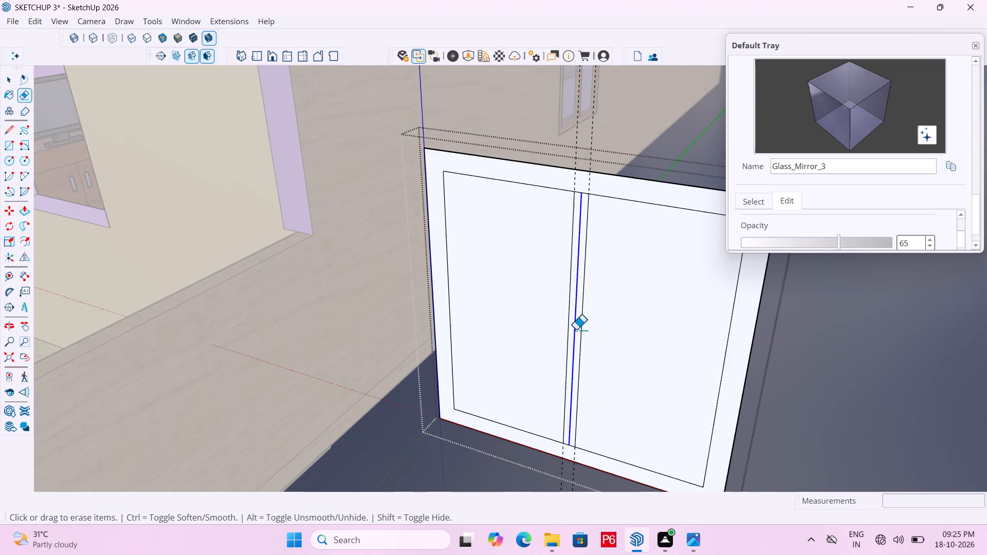
{"action": "left_click_drag", "start_coordinate": [576, 330], "coordinate": [576, 326]}
{"action": "left_click_drag", "start_coordinate": [592, 183], "coordinate": [570, 177]}
{"action": "left_click", "coordinate": [570, 177]}
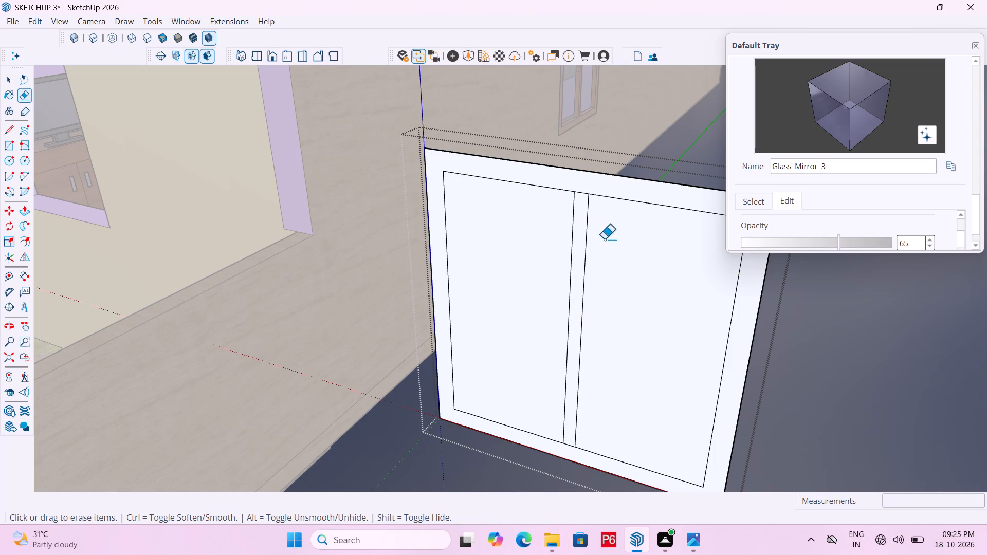
Save the model with the mullion outlined.
{"action": "key", "text": "ctrl+s"}
{"action": "key", "text": "ctrl+s"}
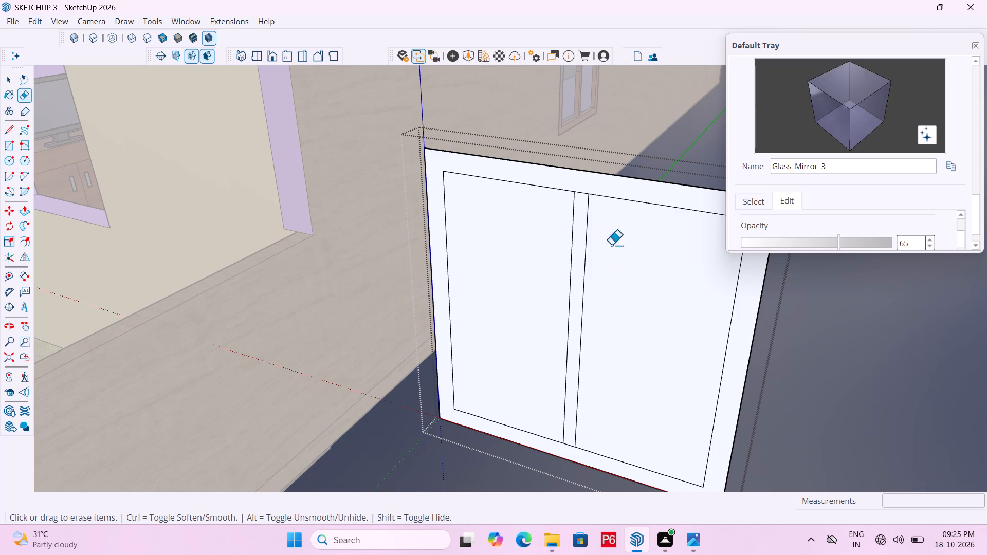
Erase the short edges at the mullion's top and bottom so it merges with the outer frame face.
{"action": "left_click", "coordinate": [583, 196]}
{"action": "left_click_drag", "start_coordinate": [581, 198], "coordinate": [581, 193]}
{"action": "scroll", "coordinate": [577, 171], "scroll_direction": "down", "scroll_amount": 3}
{"action": "scroll", "coordinate": [579, 377], "scroll_direction": "up", "scroll_amount": 5}
{"action": "left_click", "coordinate": [562, 387]}
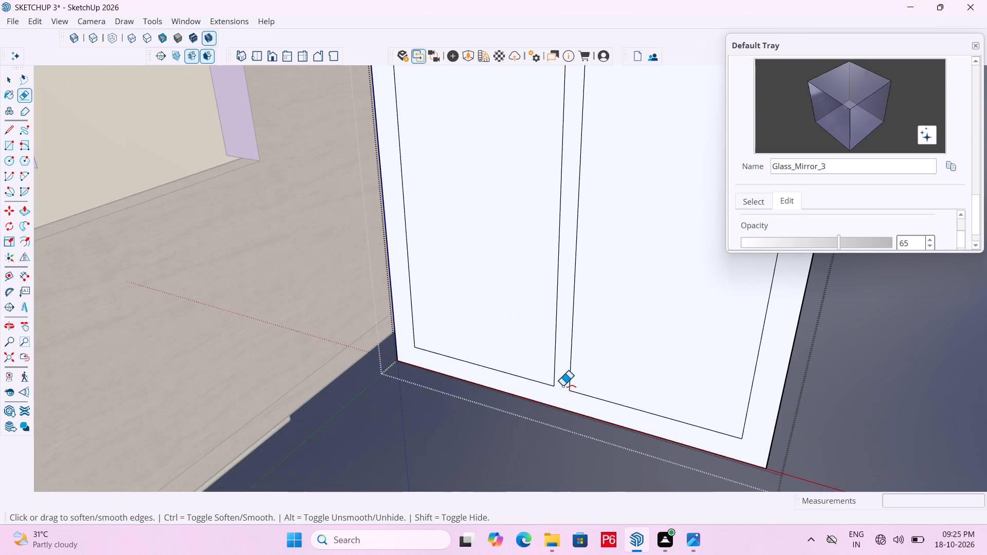
{"action": "scroll", "coordinate": [543, 400], "scroll_direction": "down", "scroll_amount": 9}
{"action": "key", "text": "space"}
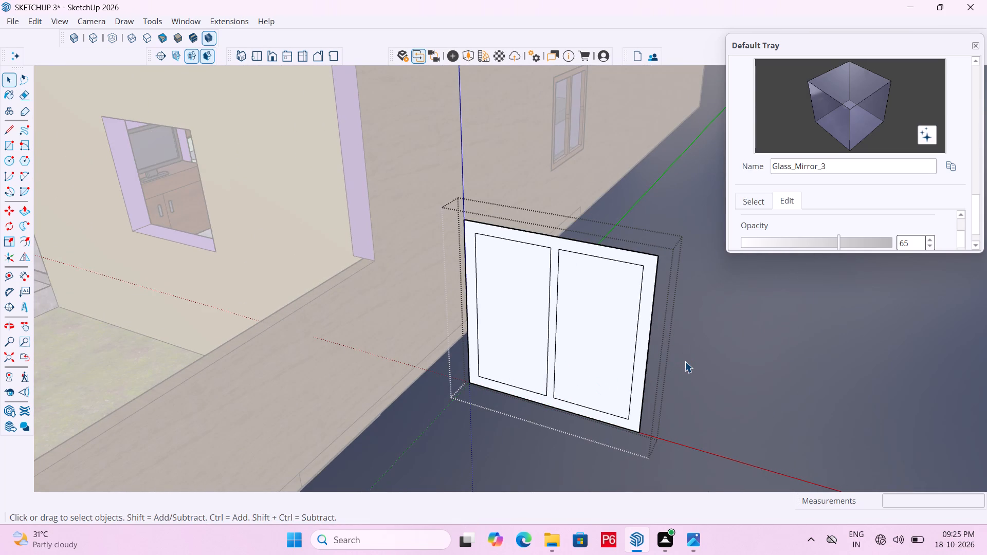
Activate the Paint Bucket tool and save the model with the two-pane window layout.
{"action": "key", "text": "b"}
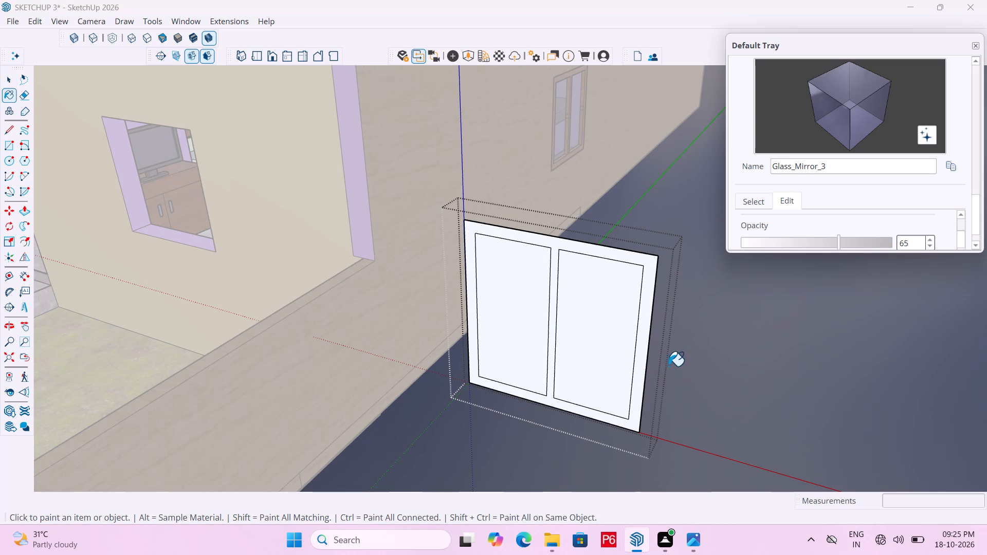
{"action": "scroll", "coordinate": [848, 191], "scroll_direction": "down", "scroll_amount": 1}
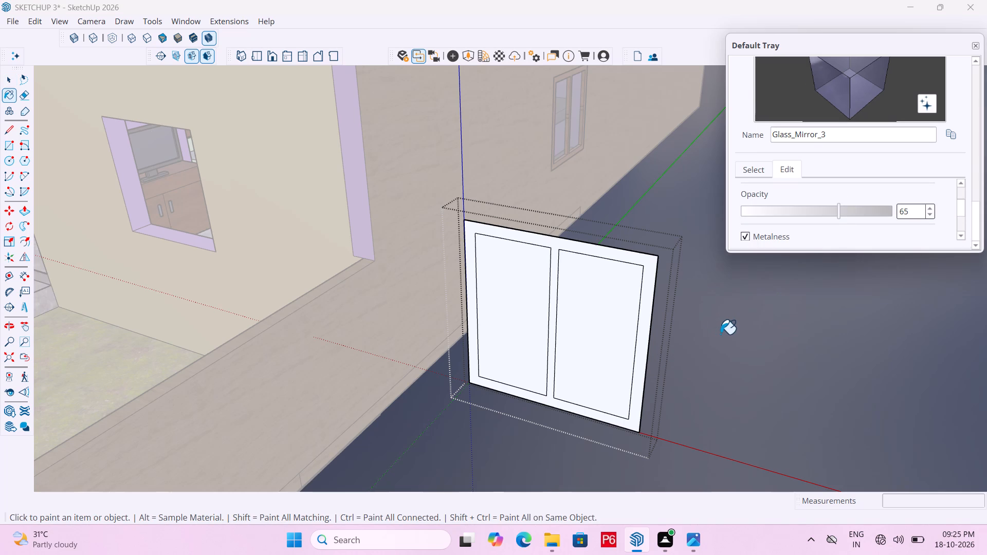
{"action": "key", "text": "ctrl+s"}
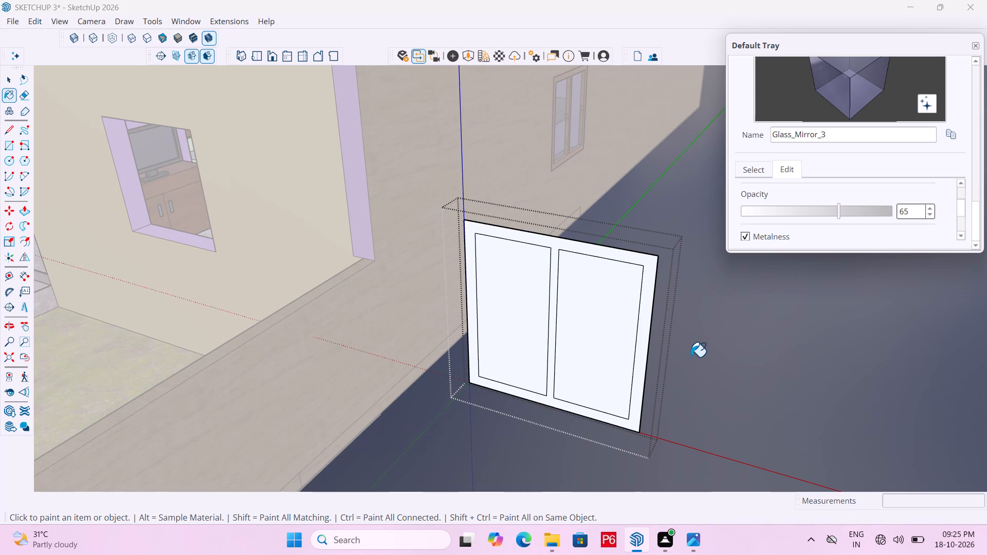
{"action": "key", "text": "ctrl+s"}
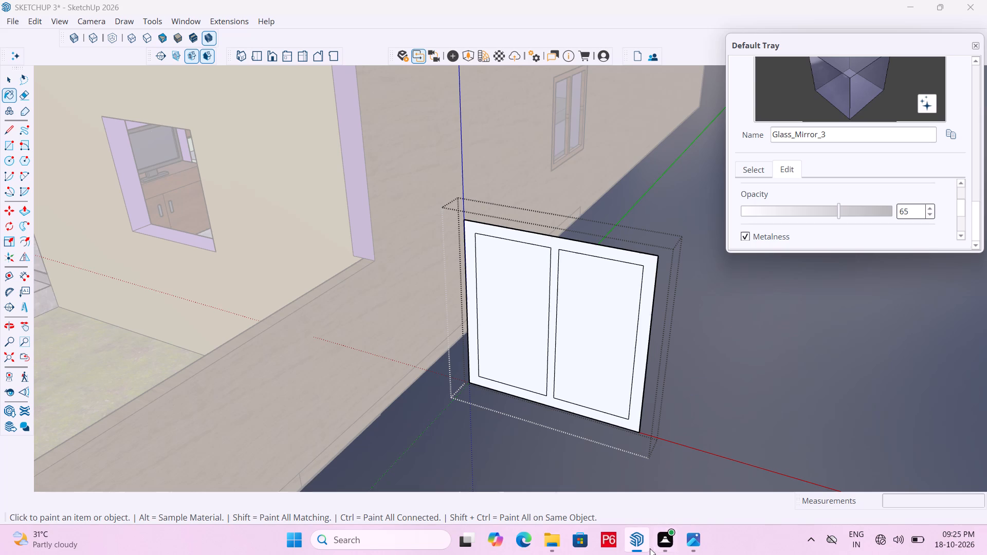
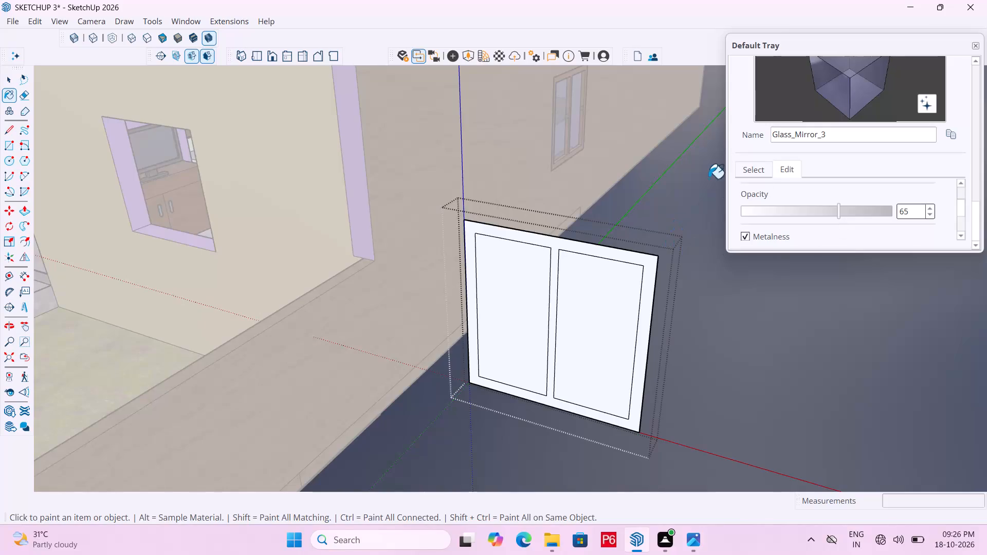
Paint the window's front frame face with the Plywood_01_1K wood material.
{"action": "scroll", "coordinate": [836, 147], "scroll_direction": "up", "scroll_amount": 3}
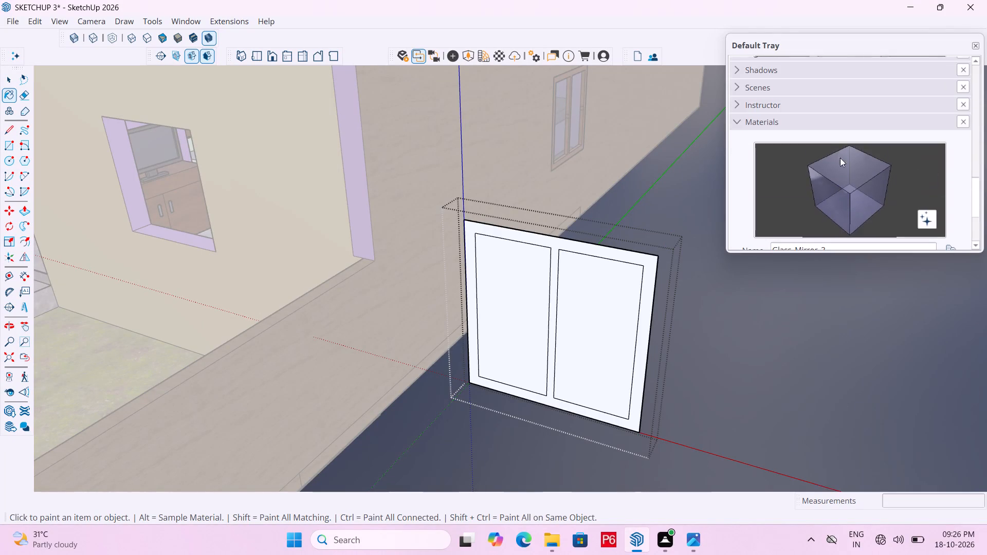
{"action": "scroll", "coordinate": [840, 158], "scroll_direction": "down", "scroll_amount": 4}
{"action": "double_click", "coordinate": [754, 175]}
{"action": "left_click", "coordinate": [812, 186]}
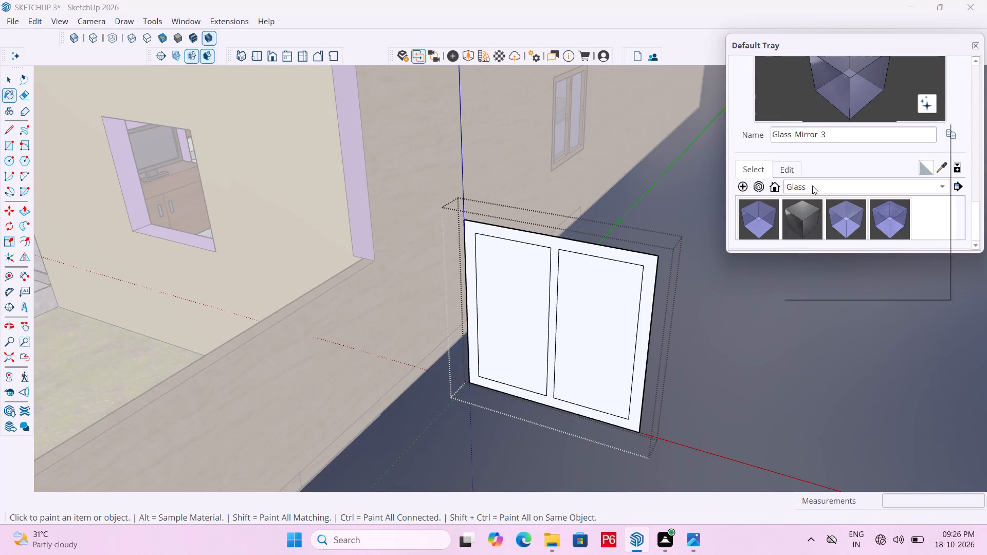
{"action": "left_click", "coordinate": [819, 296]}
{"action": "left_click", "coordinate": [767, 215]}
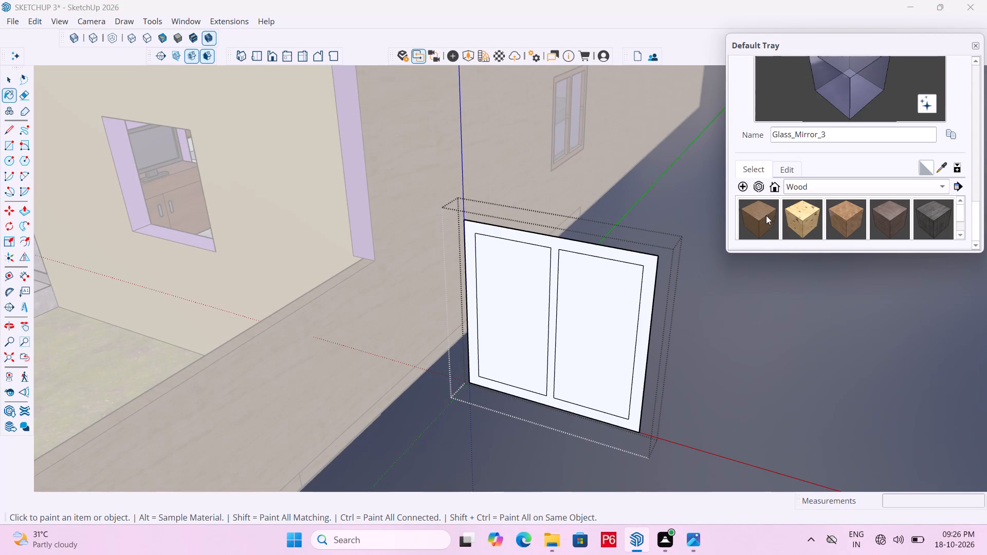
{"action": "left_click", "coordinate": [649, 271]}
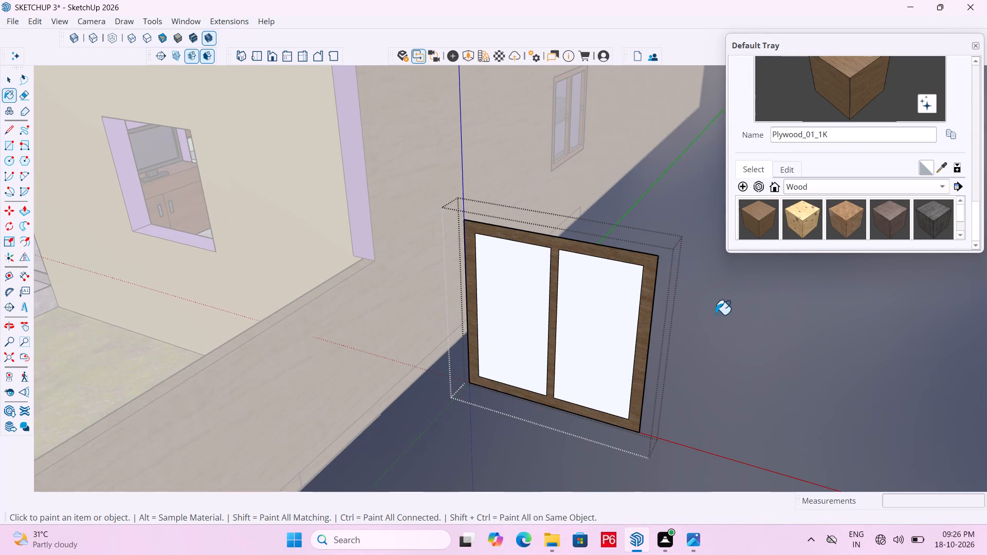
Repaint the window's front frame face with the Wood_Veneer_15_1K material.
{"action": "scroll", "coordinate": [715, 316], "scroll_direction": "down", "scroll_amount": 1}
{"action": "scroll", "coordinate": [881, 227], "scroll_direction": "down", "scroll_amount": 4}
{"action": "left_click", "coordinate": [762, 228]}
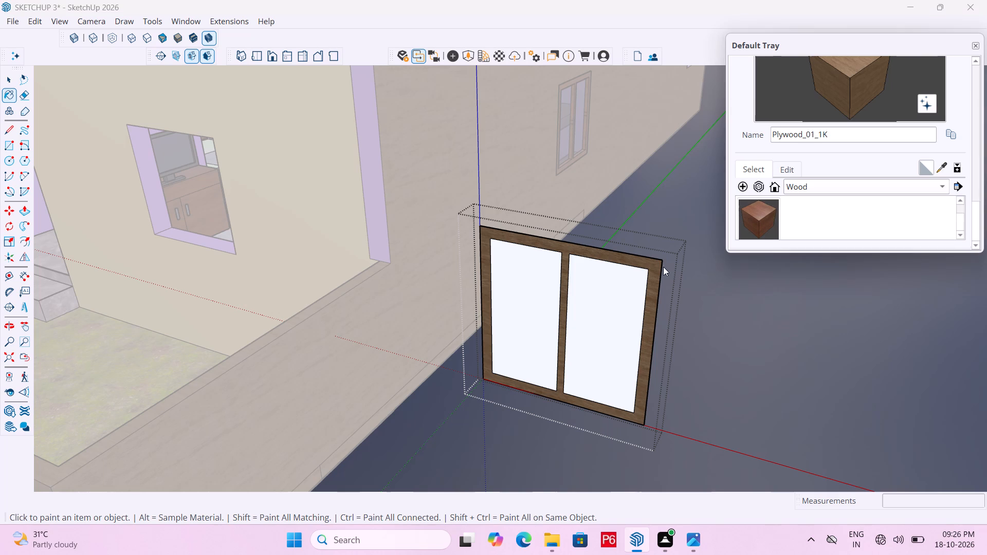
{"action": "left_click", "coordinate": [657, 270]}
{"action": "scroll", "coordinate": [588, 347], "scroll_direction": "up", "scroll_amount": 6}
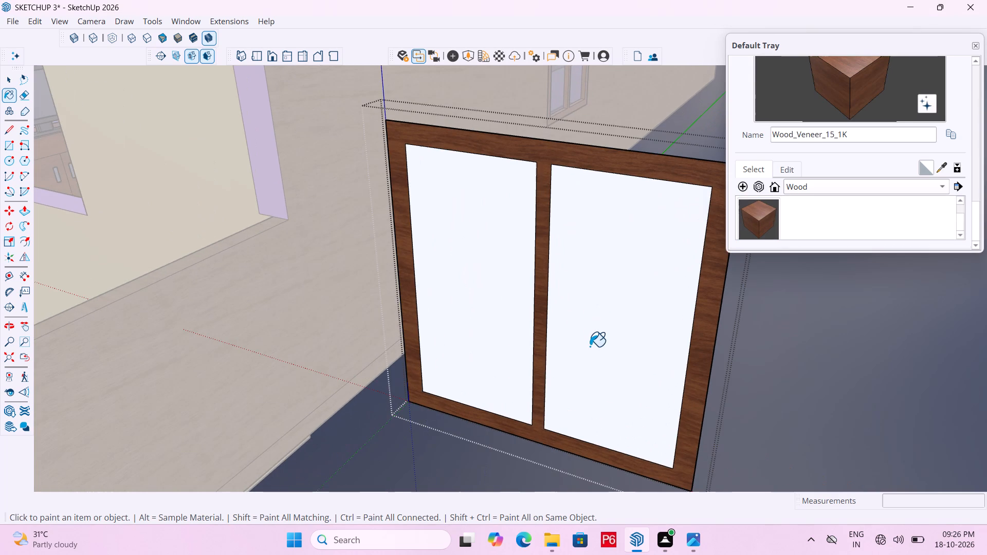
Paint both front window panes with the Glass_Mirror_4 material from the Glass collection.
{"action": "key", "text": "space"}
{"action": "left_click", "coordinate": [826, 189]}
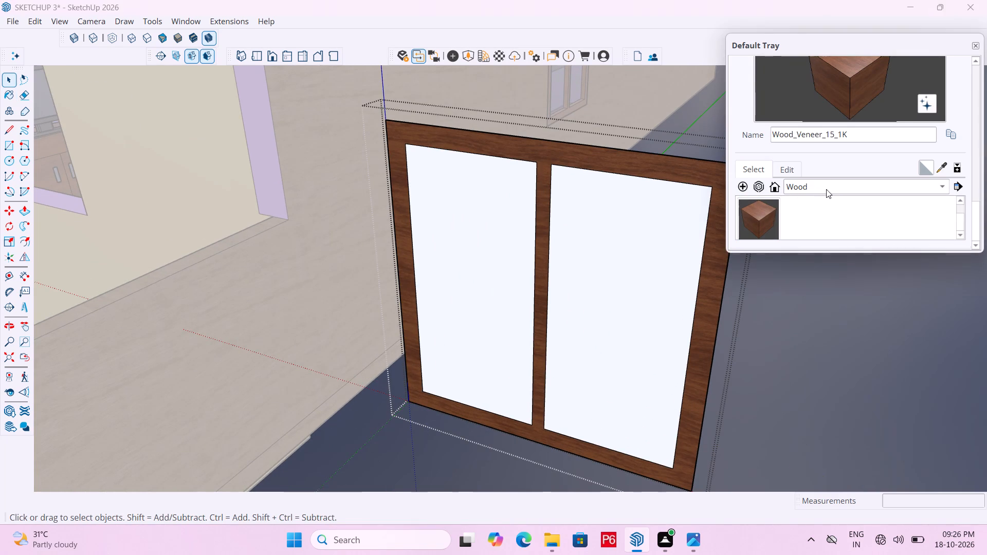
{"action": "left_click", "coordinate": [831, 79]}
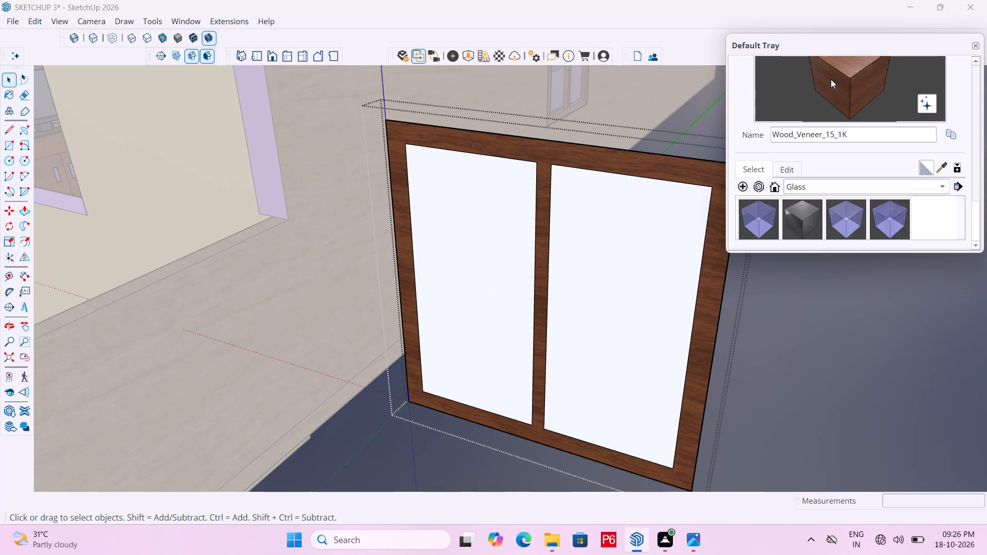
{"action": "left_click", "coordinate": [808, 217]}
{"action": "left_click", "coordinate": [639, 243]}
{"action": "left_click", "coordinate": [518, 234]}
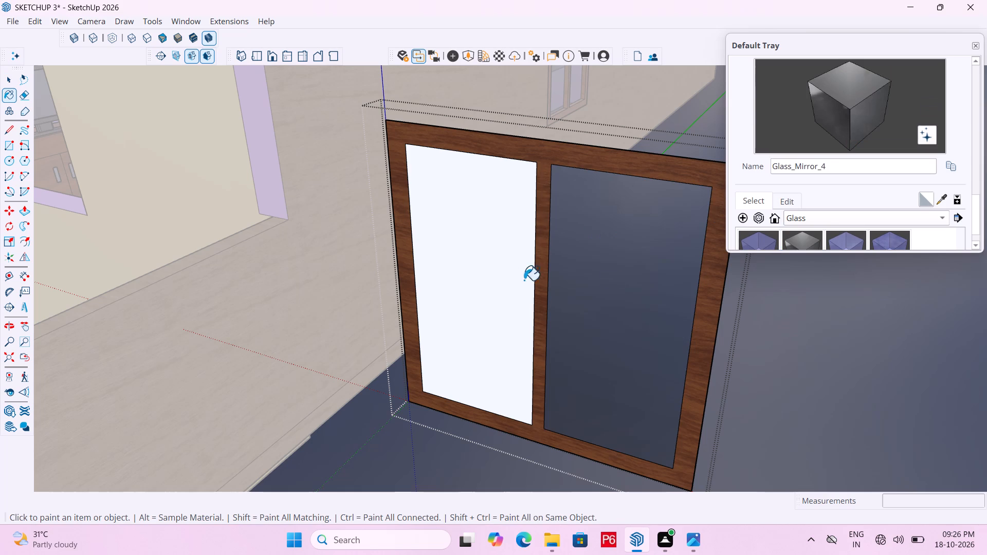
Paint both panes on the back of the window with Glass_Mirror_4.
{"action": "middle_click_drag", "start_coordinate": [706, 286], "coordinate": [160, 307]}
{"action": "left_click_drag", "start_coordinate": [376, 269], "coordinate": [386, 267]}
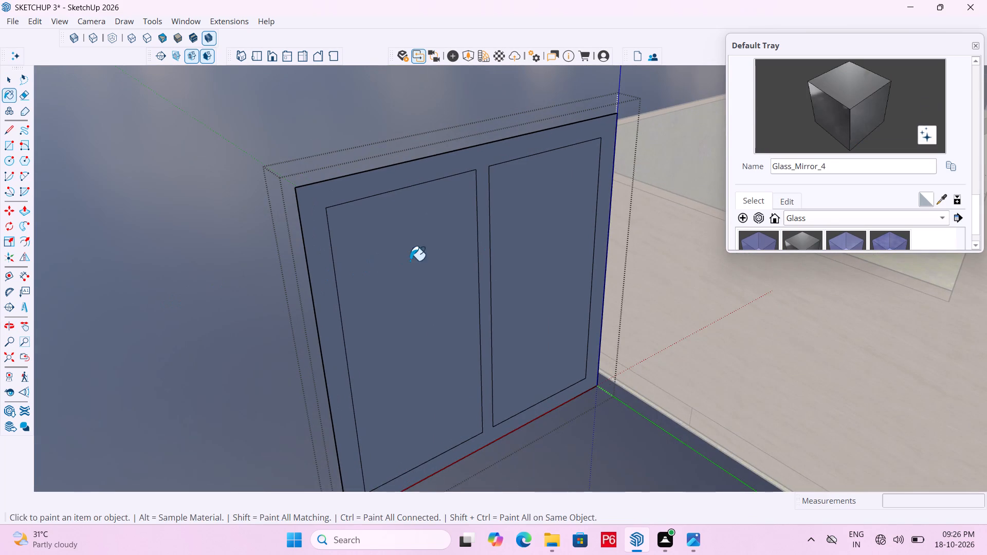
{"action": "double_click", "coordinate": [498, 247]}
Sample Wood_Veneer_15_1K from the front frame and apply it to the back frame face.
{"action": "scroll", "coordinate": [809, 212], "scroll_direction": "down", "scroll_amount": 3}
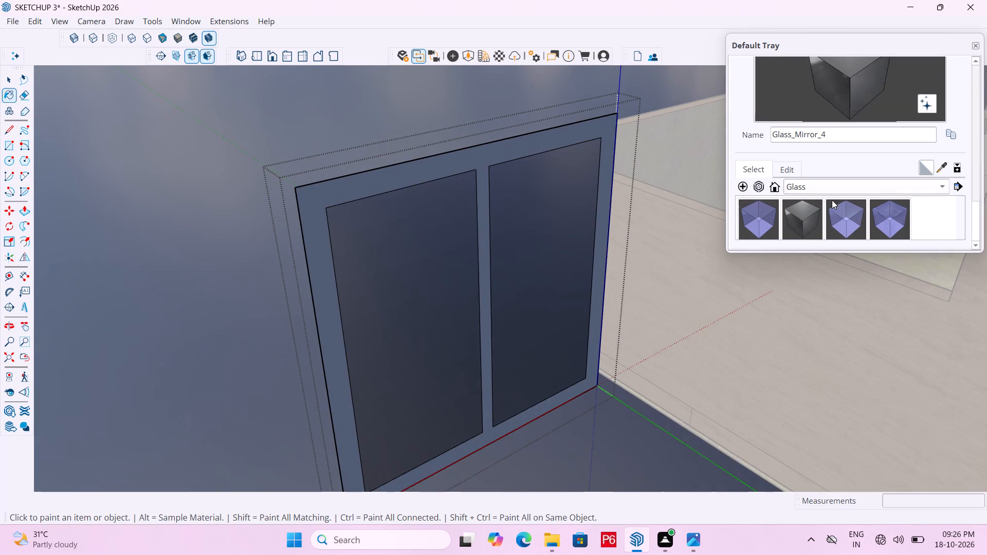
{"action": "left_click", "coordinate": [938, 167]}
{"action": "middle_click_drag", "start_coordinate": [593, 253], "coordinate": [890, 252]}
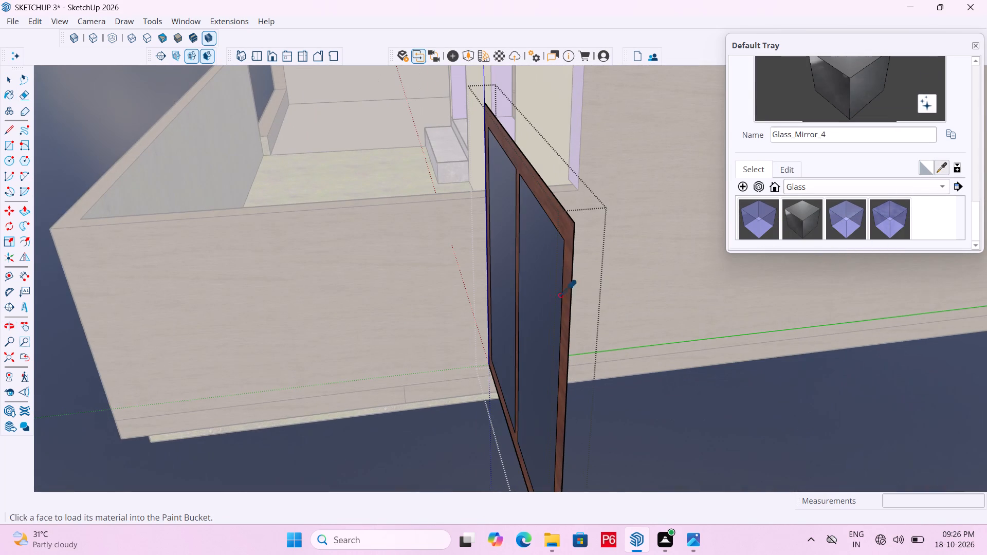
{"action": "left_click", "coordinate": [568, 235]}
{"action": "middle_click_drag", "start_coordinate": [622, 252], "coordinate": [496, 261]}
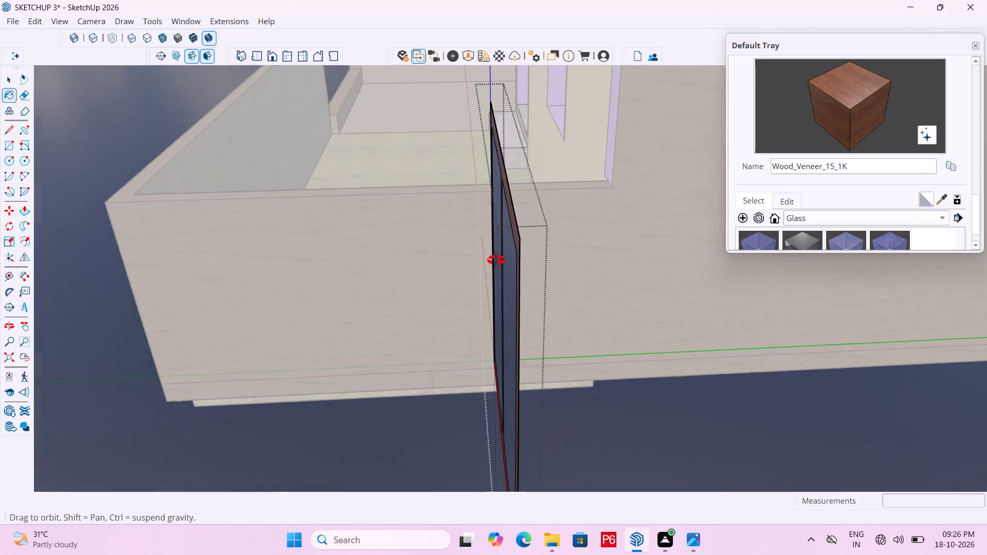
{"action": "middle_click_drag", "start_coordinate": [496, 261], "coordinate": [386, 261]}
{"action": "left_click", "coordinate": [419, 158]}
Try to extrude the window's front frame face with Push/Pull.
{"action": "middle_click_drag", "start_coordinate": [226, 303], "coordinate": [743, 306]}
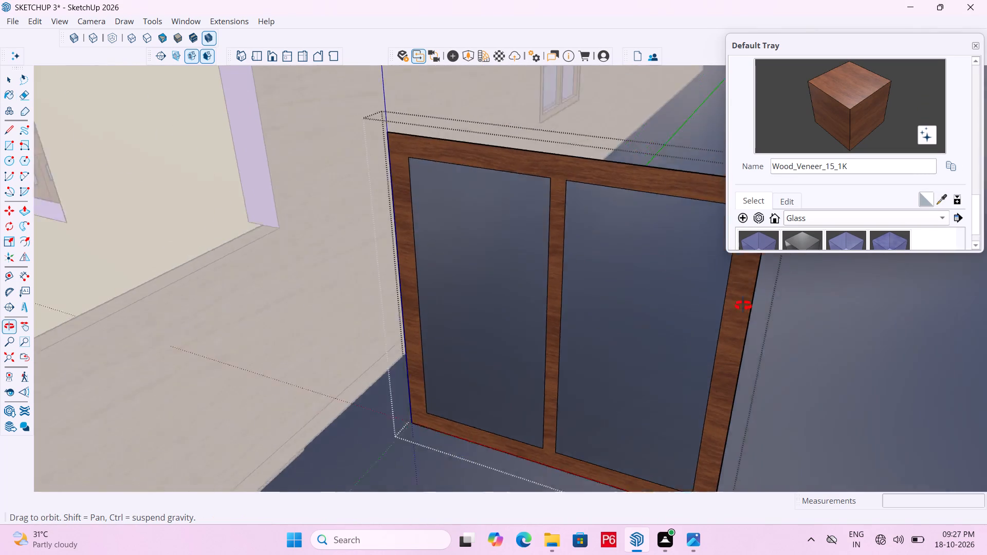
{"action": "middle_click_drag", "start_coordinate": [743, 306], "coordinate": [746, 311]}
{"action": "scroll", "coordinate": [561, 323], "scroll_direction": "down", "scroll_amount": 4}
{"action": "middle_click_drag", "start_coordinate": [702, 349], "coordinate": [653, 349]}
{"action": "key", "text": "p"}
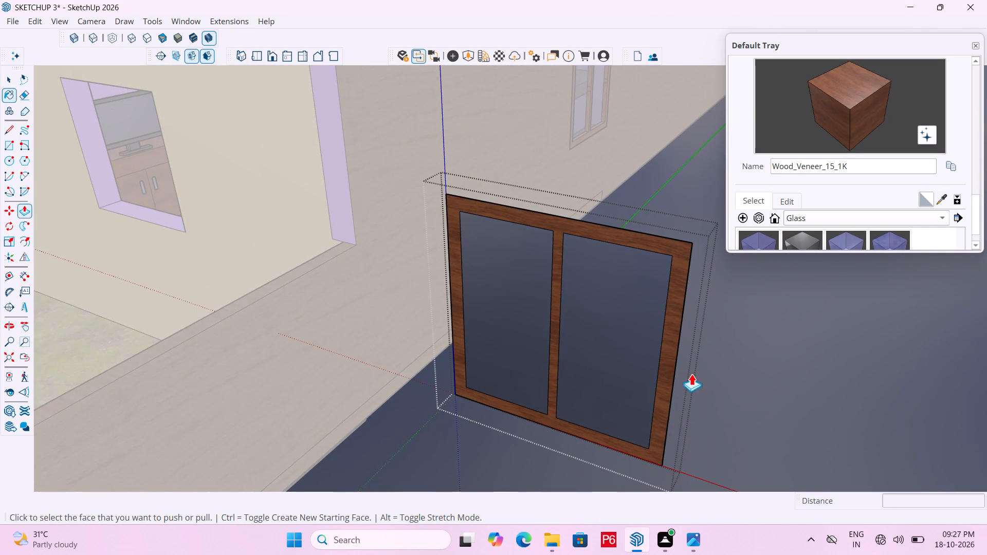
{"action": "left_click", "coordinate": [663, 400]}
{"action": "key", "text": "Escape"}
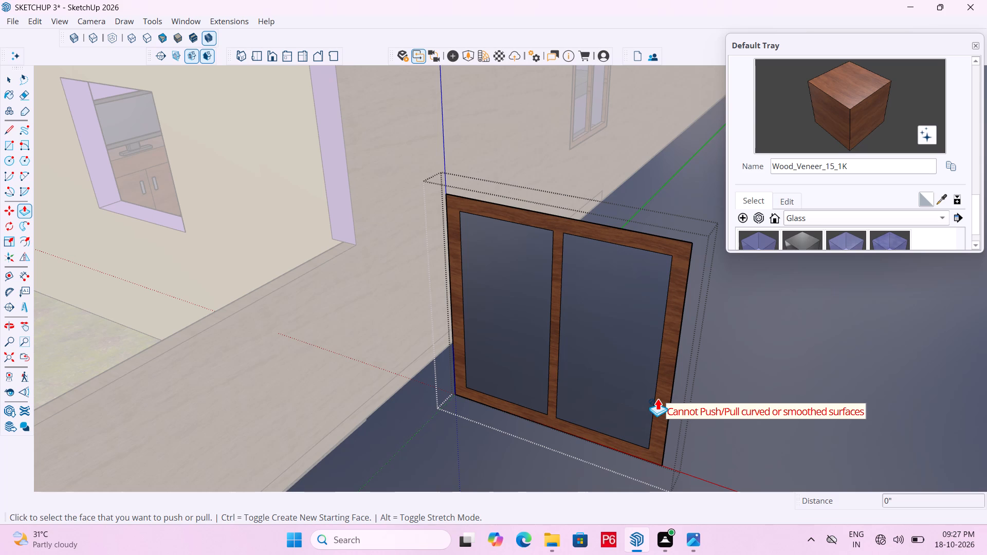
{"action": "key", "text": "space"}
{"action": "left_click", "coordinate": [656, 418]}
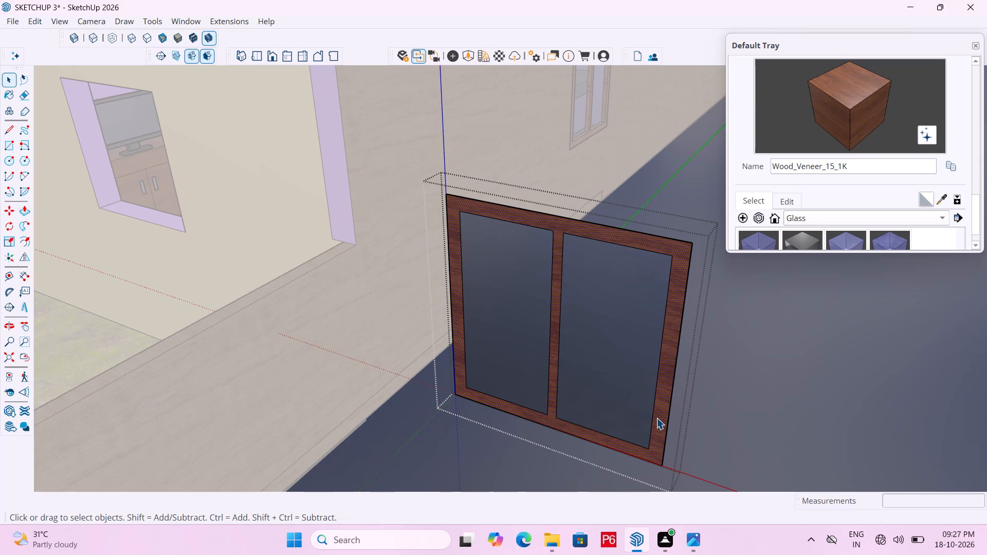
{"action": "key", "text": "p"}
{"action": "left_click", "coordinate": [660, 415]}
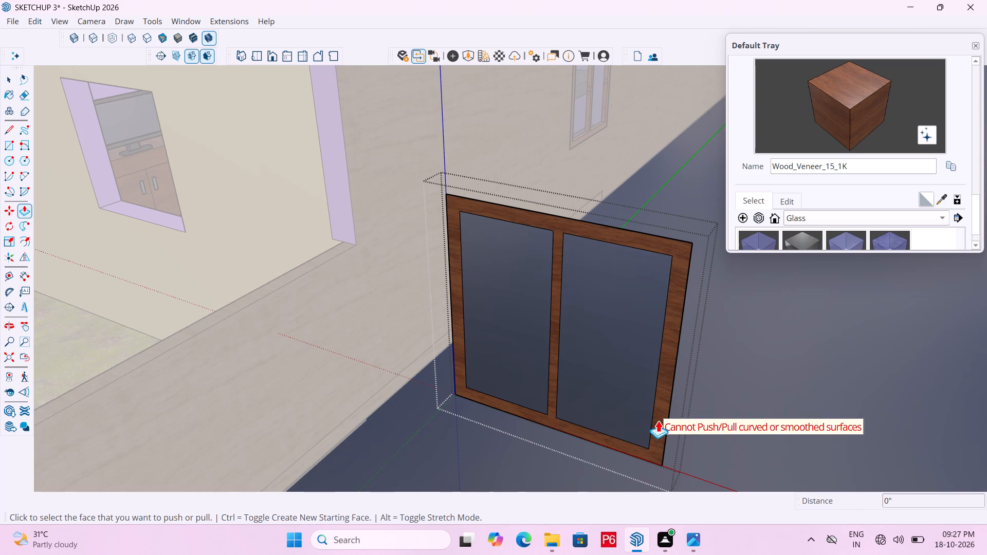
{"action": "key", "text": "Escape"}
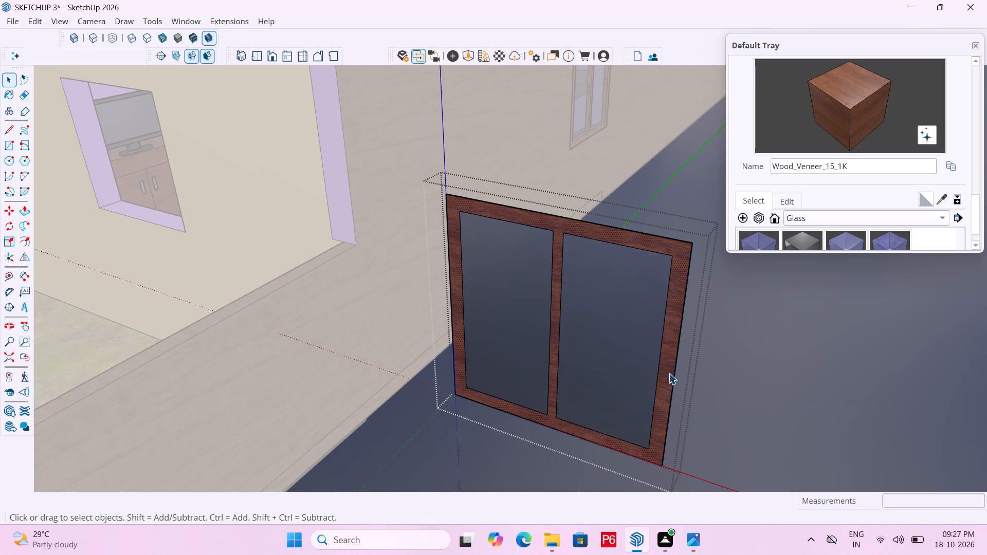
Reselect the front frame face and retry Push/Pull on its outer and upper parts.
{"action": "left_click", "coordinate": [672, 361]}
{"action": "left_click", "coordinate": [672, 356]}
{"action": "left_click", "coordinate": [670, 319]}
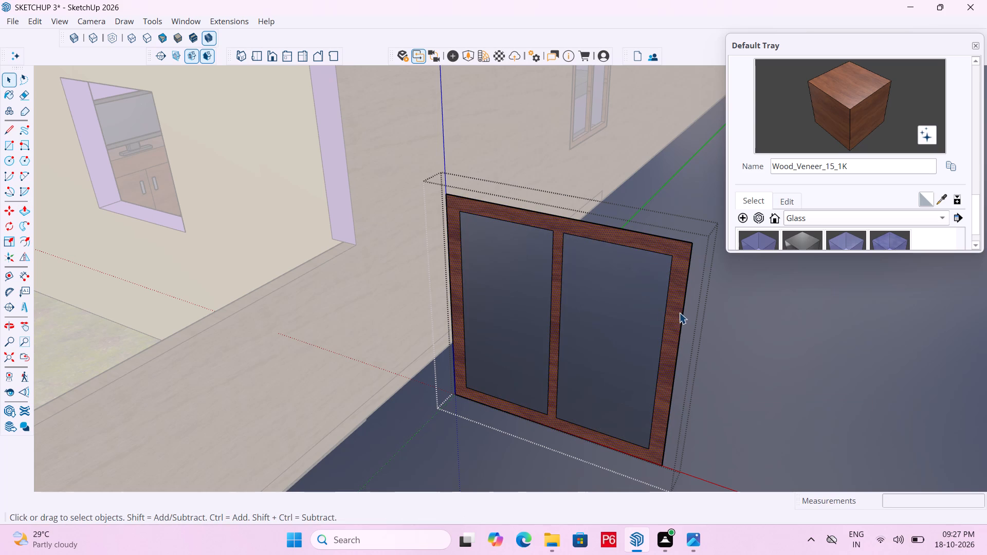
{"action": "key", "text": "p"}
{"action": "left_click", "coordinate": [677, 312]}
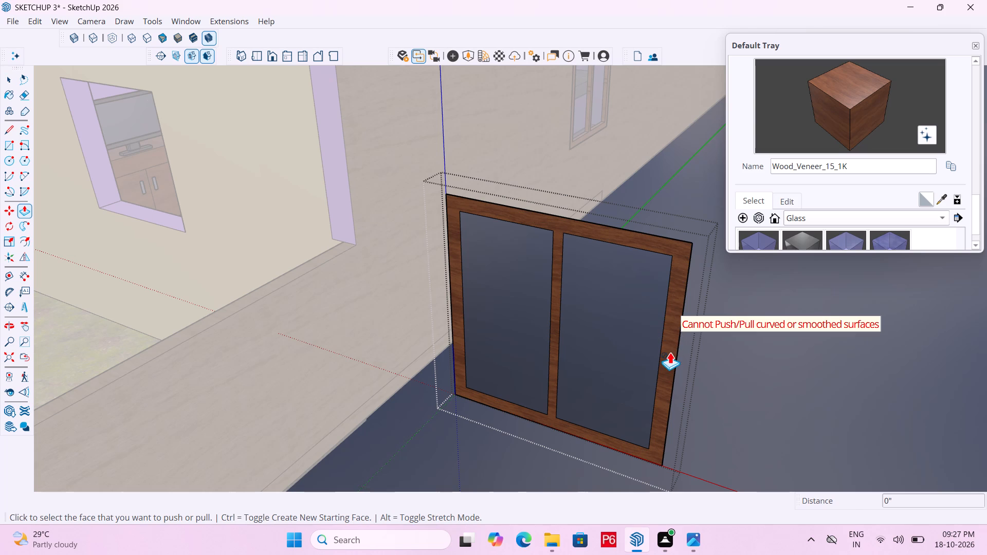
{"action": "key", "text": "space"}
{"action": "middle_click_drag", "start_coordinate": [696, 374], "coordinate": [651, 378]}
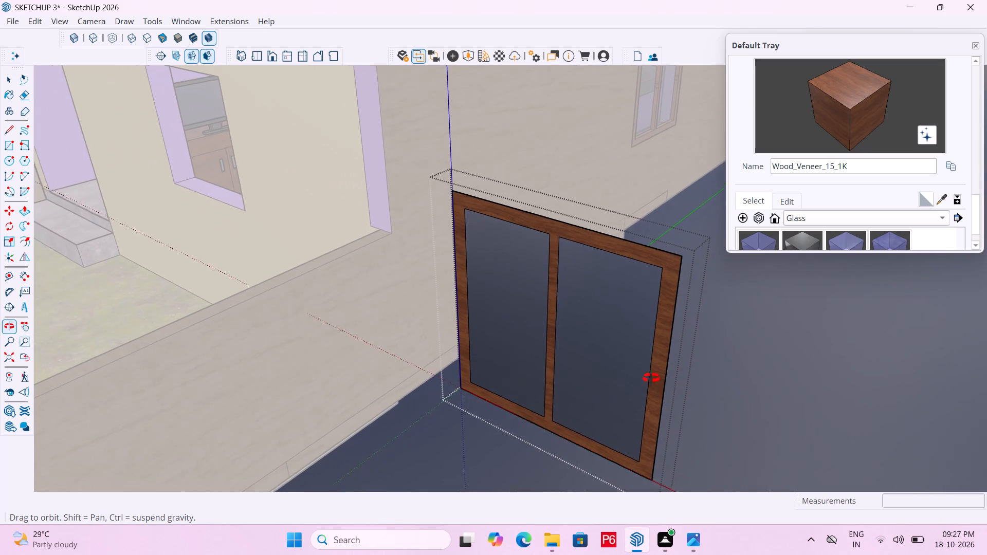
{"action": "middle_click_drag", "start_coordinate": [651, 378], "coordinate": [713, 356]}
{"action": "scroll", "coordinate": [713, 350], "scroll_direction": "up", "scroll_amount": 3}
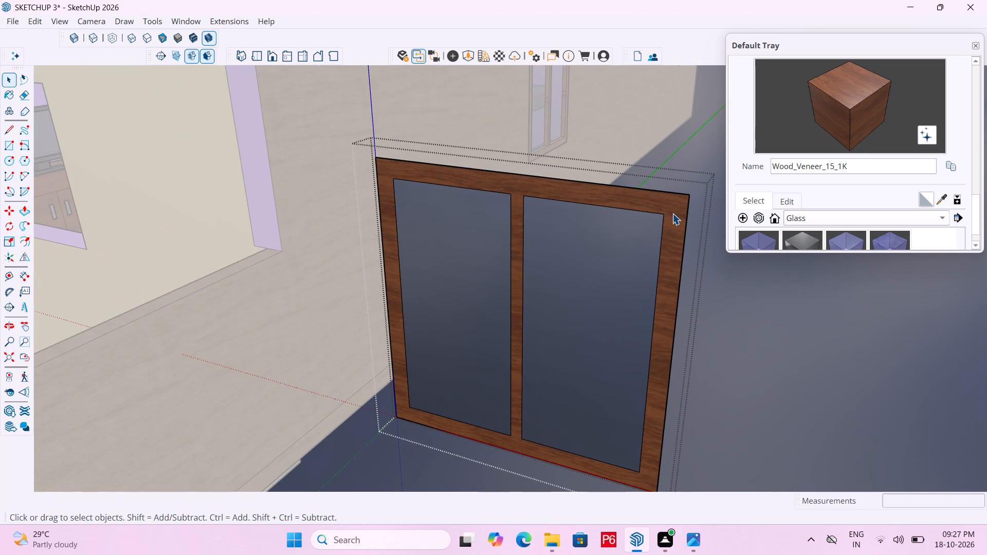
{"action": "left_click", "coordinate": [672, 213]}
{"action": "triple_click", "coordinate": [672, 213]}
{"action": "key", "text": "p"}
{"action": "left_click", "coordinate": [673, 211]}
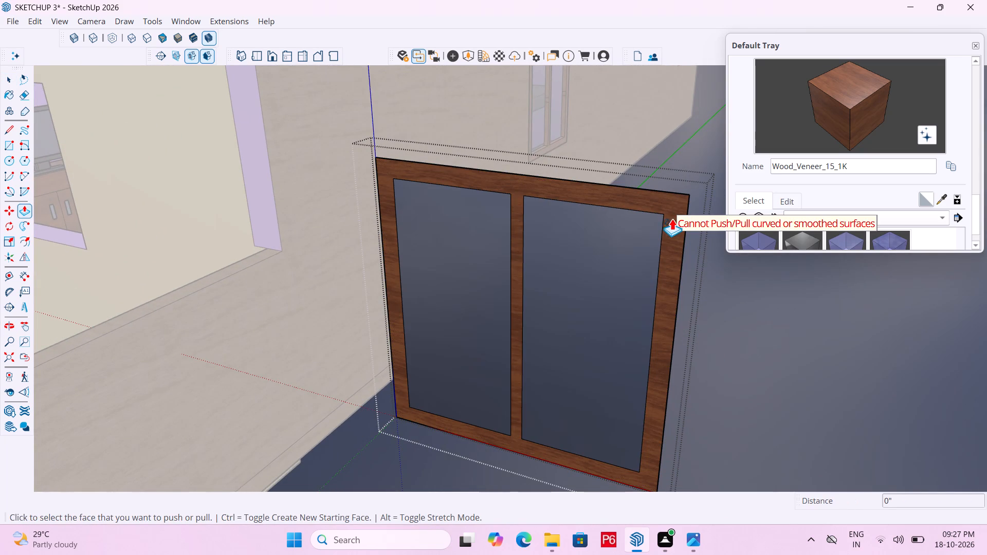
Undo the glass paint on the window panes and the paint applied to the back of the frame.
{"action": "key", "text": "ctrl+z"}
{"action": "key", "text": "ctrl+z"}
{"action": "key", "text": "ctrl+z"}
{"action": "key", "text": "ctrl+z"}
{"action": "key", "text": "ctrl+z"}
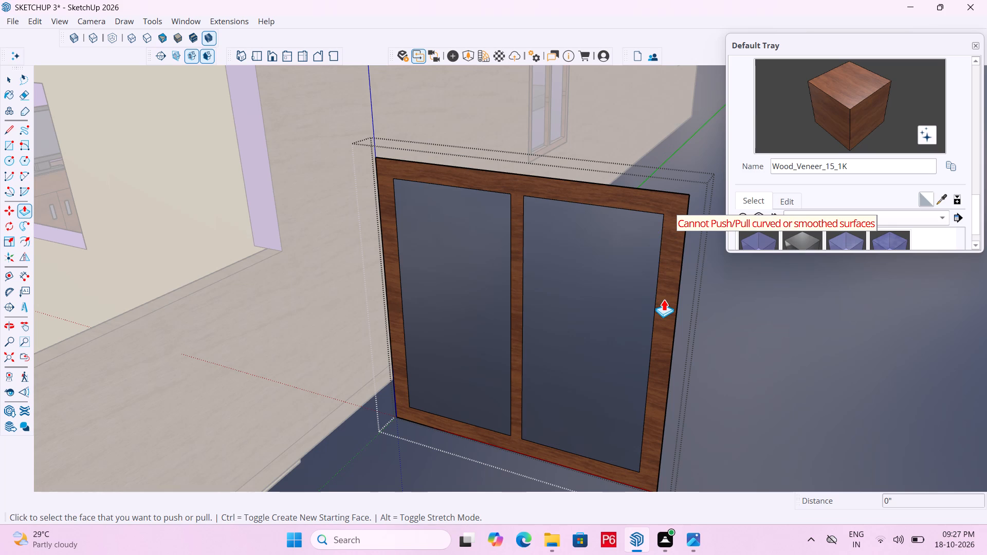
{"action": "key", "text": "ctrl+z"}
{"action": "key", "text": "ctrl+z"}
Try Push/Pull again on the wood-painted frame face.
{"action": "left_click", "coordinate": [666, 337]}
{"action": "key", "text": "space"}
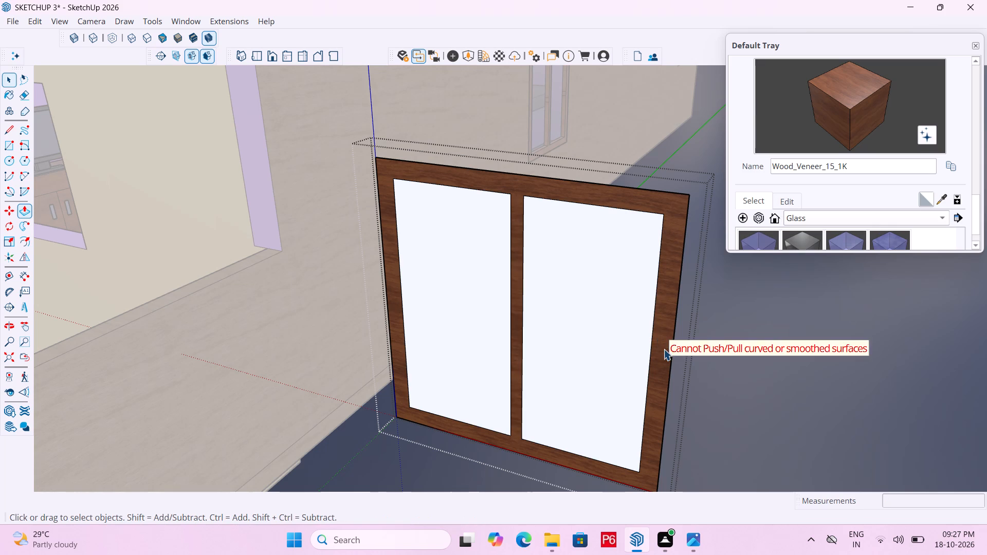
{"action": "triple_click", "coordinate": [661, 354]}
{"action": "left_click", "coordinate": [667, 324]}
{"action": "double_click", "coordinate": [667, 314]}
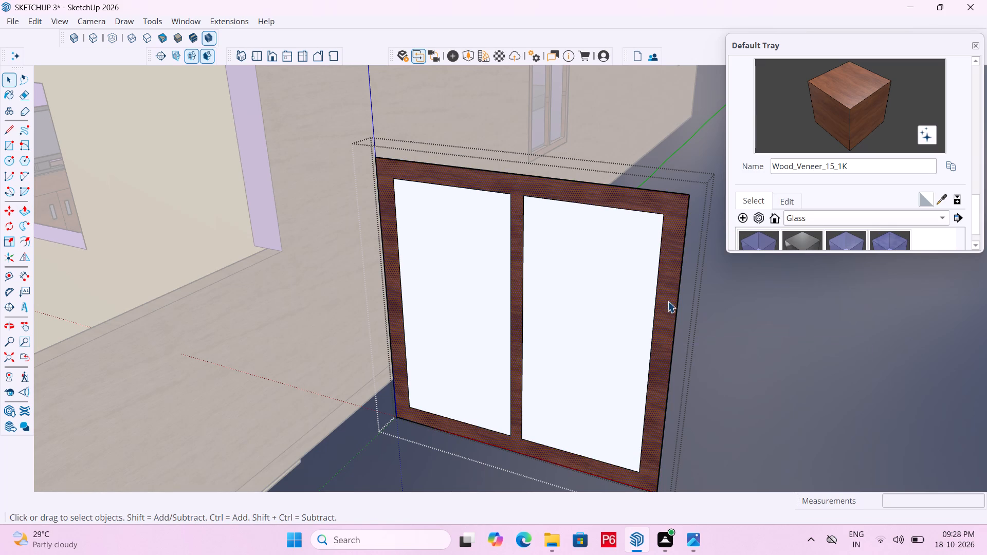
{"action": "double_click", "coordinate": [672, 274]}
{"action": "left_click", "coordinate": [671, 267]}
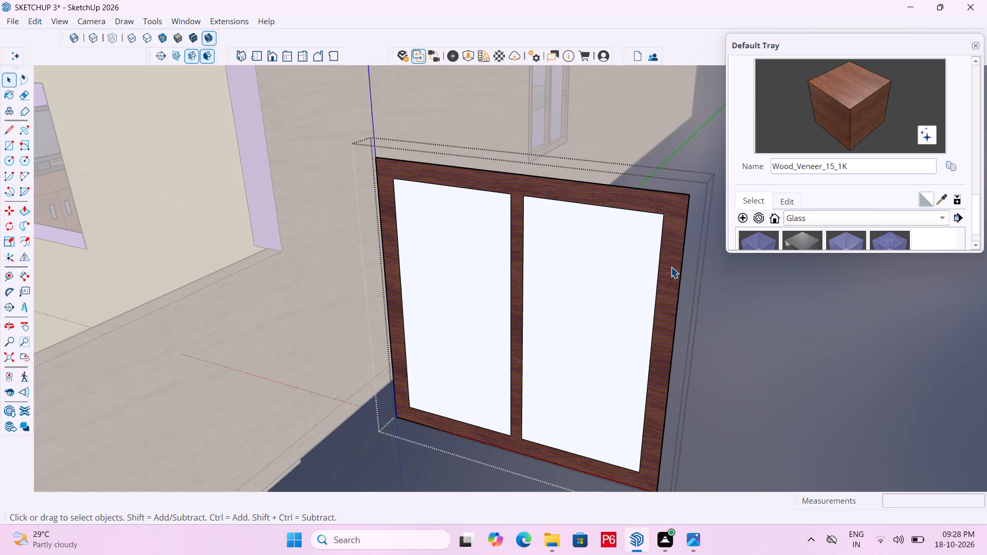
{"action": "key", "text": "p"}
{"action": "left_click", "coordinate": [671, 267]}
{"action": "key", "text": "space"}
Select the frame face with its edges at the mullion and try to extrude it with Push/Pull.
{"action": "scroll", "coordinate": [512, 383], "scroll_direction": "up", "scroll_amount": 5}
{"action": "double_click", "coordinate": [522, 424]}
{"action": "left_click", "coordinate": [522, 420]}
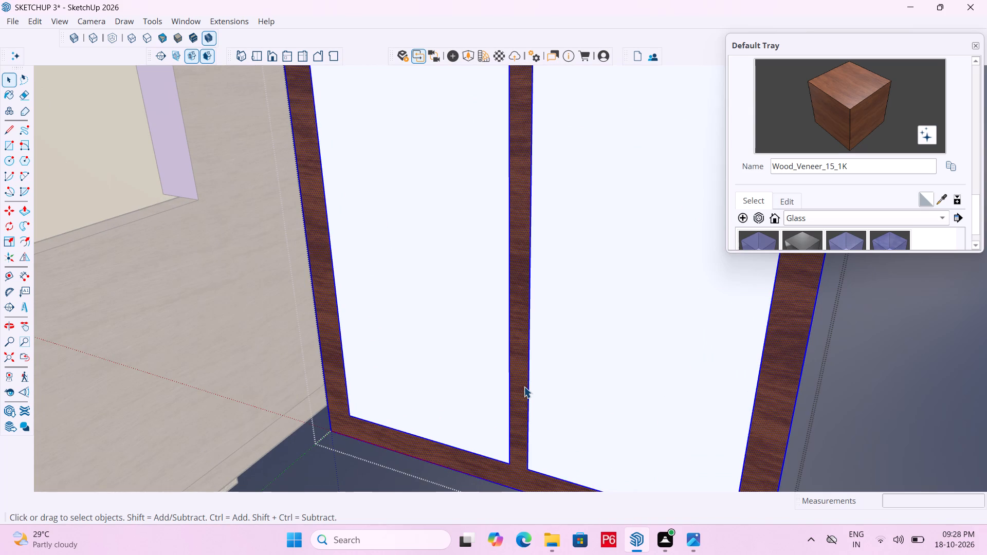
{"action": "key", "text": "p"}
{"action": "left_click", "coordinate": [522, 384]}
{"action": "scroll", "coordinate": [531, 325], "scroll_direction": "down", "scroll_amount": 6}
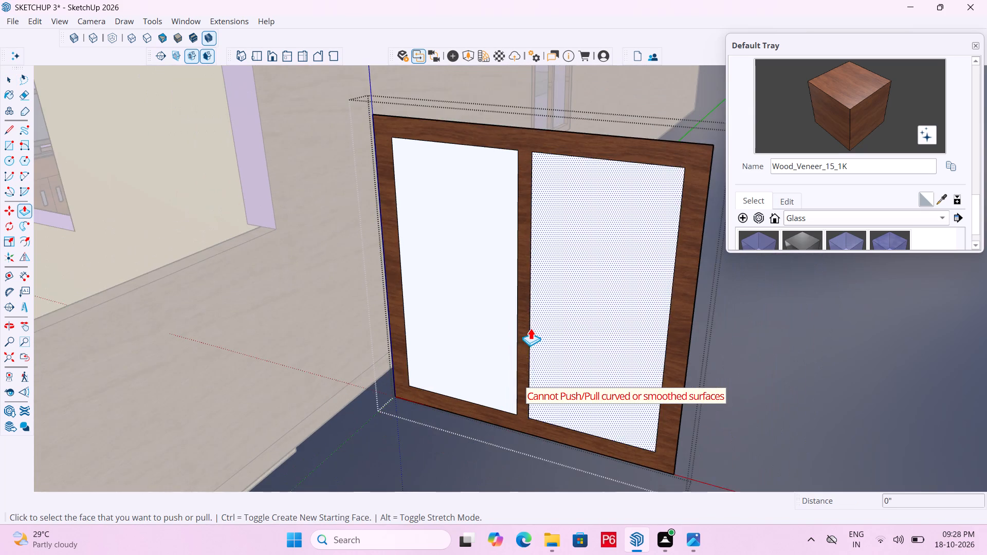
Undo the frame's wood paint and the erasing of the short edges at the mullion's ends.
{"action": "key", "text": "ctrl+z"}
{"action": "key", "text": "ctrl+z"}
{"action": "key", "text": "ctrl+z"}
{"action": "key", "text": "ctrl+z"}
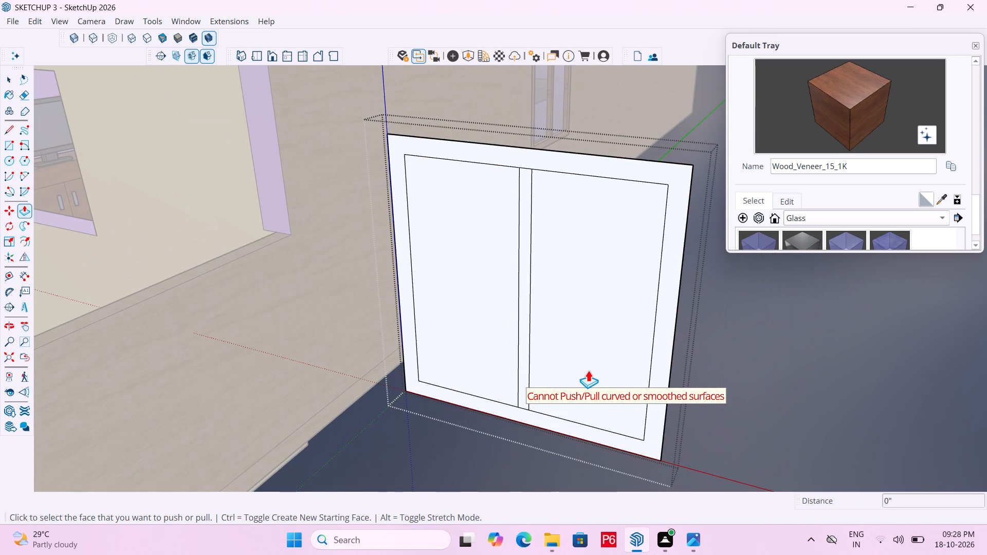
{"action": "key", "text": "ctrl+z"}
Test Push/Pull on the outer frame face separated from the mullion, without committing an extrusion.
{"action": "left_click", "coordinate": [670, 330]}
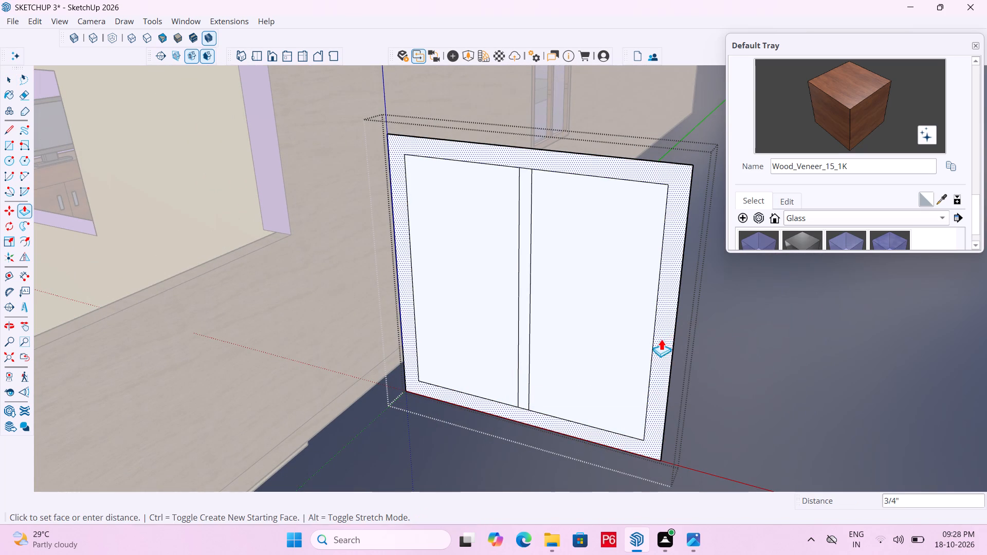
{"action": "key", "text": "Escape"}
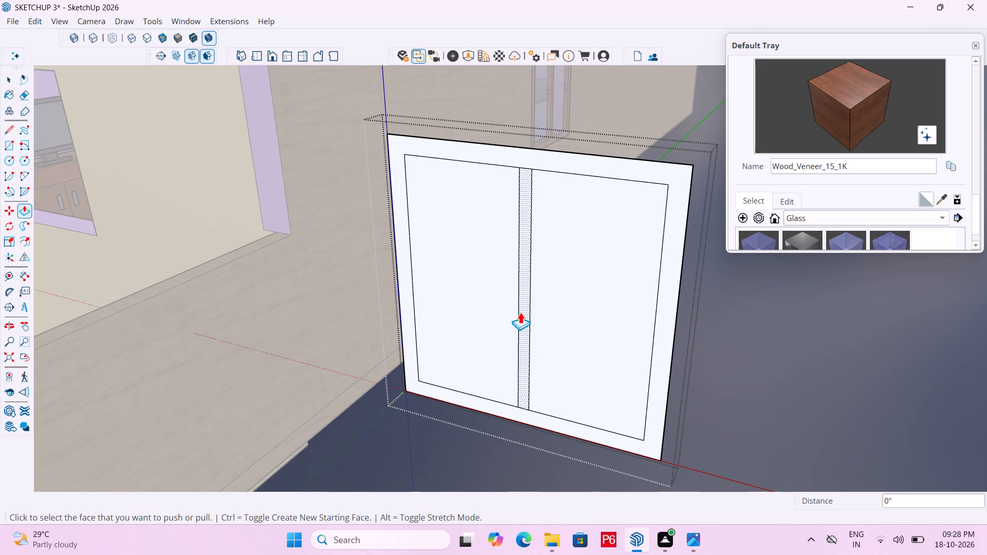
Erase the short edges at both ends of the mullion so it joins the outer window frame as one face.
{"action": "key", "text": "e"}
{"action": "scroll", "coordinate": [537, 144], "scroll_direction": "up", "scroll_amount": 4}
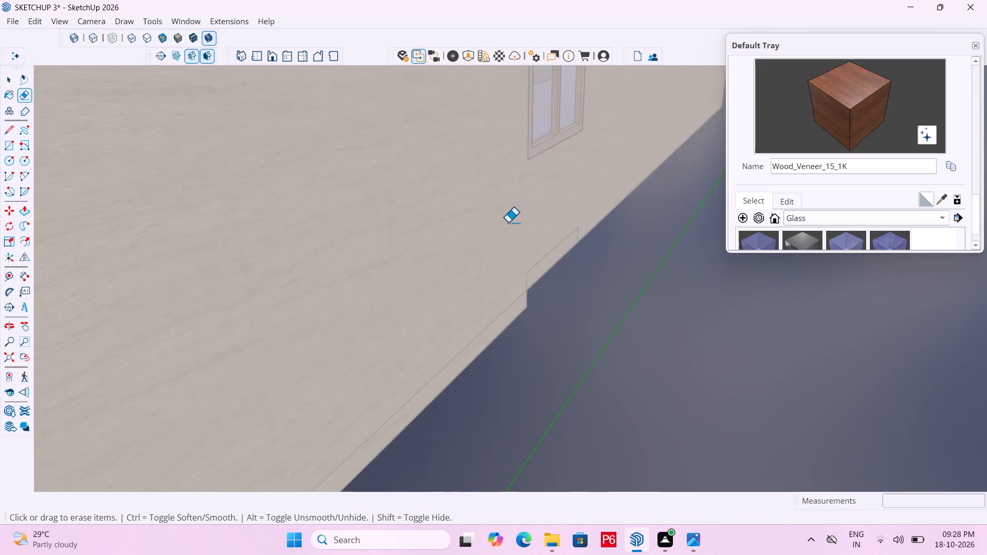
{"action": "scroll", "coordinate": [508, 223], "scroll_direction": "down", "scroll_amount": 4}
{"action": "left_click_drag", "start_coordinate": [496, 258], "coordinate": [500, 251]}
{"action": "left_click", "coordinate": [500, 251]}
{"action": "scroll", "coordinate": [502, 205], "scroll_direction": "down", "scroll_amount": 4}
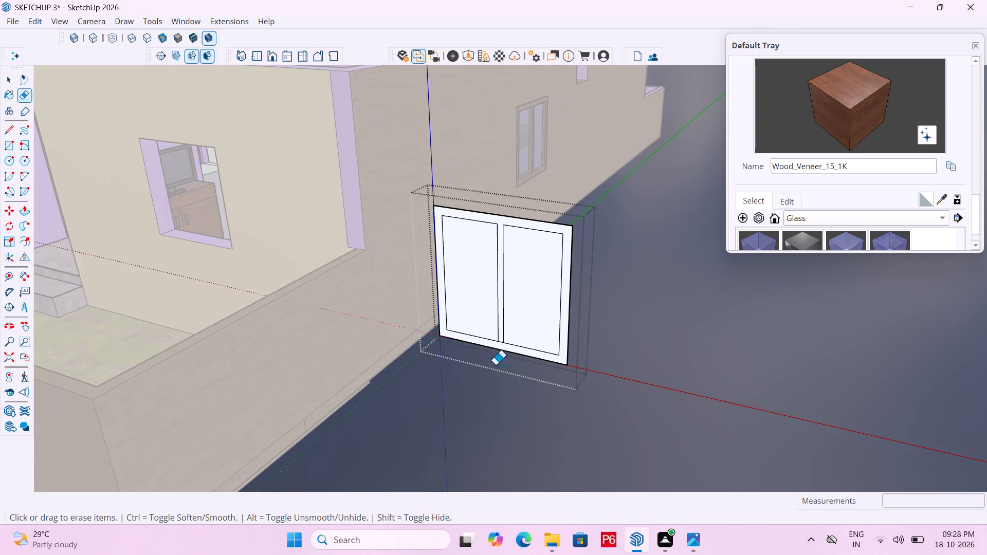
{"action": "scroll", "coordinate": [510, 350], "scroll_direction": "up", "scroll_amount": 8}
{"action": "left_click", "coordinate": [498, 332]}
{"action": "left_click", "coordinate": [496, 334]}
{"action": "left_click", "coordinate": [496, 338]}
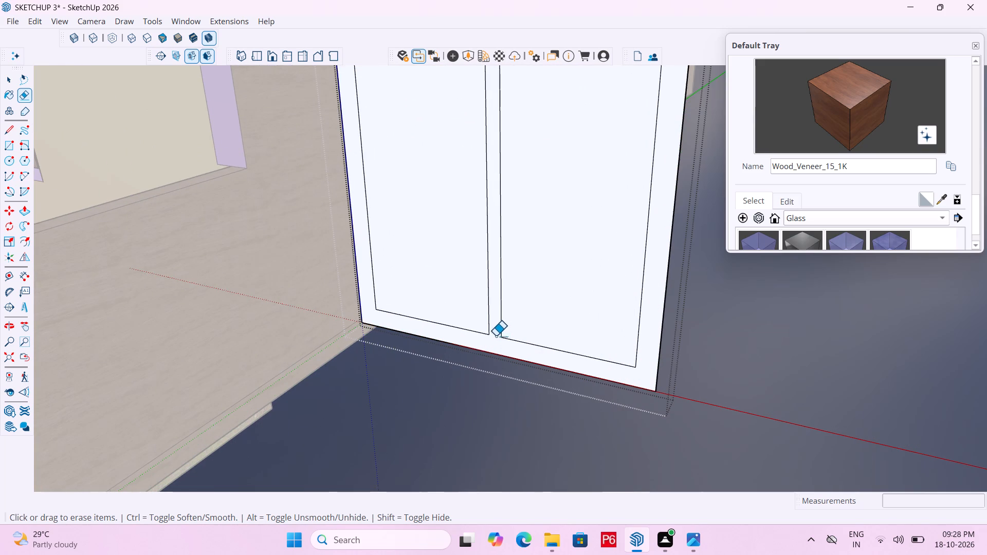
Paint the joined window frame face with Wood_Veneer_15_1K.
{"action": "scroll", "coordinate": [813, 230], "scroll_direction": "down", "scroll_amount": 2}
{"action": "scroll", "coordinate": [886, 207], "scroll_direction": "down", "scroll_amount": 2}
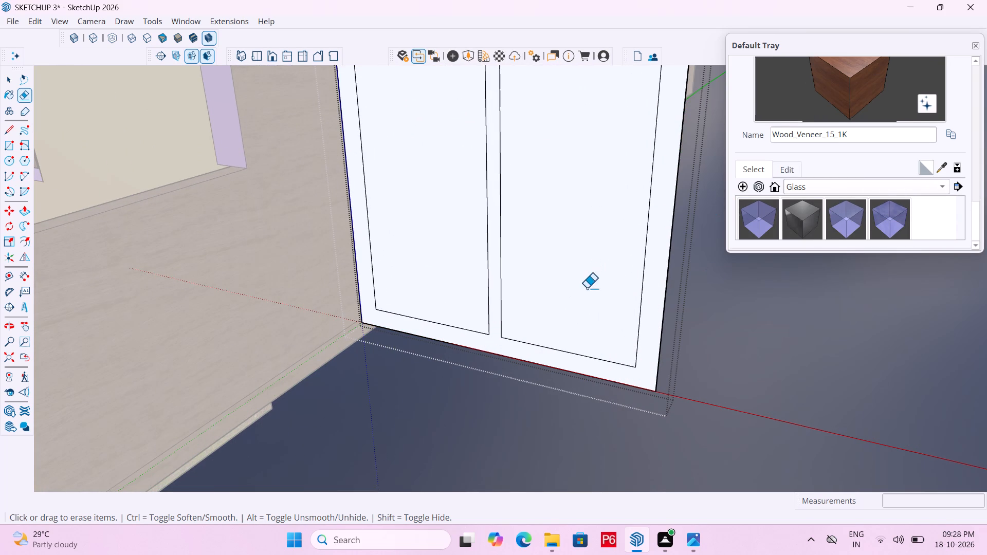
{"action": "key", "text": "b"}
{"action": "left_click", "coordinate": [572, 361]}
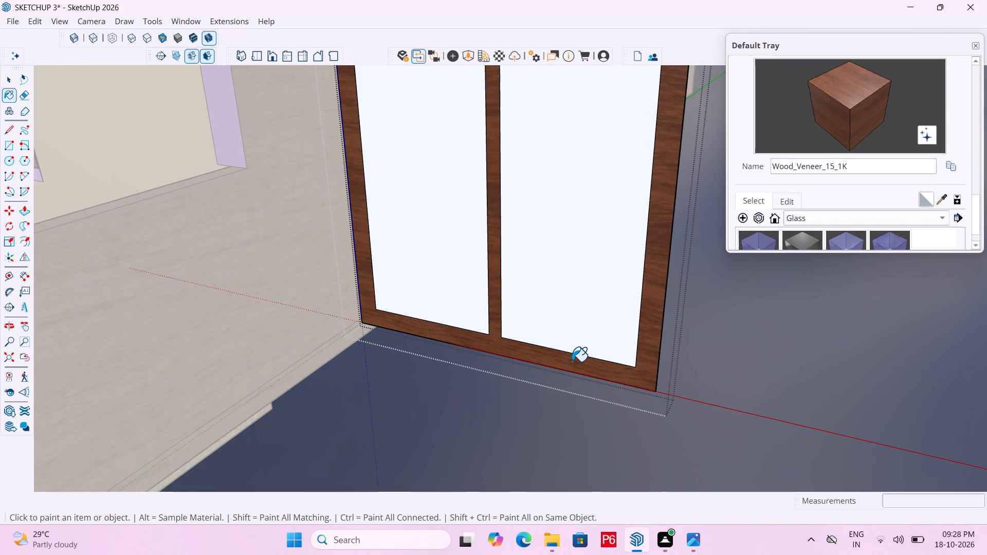
Extrude the wood frame face 1" with Push/Pull, and repeat the same 1" extrusion once more.
{"action": "key", "text": "l"}
{"action": "key", "text": "p"}
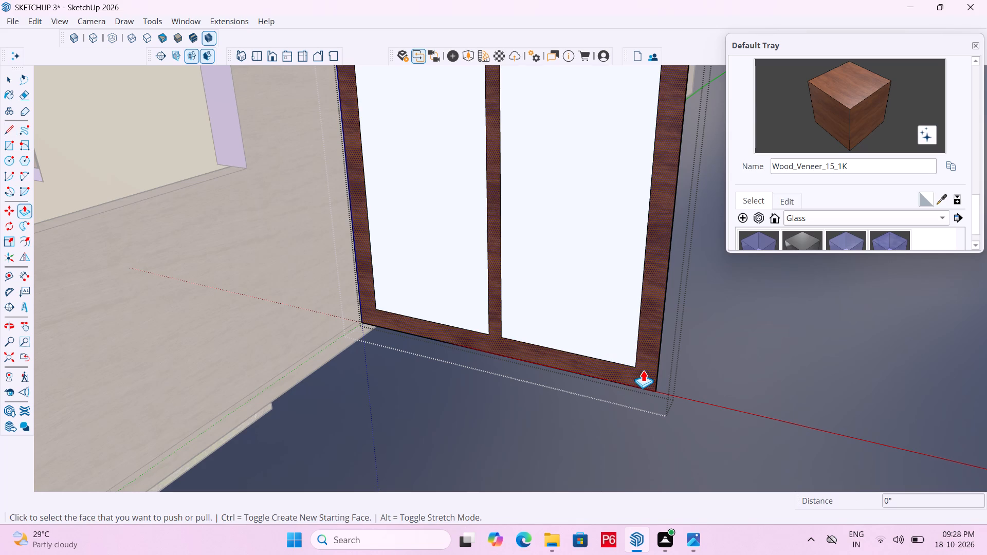
{"action": "left_click", "coordinate": [644, 369]}
{"action": "middle_click_drag", "start_coordinate": [632, 379], "coordinate": [445, 376]}
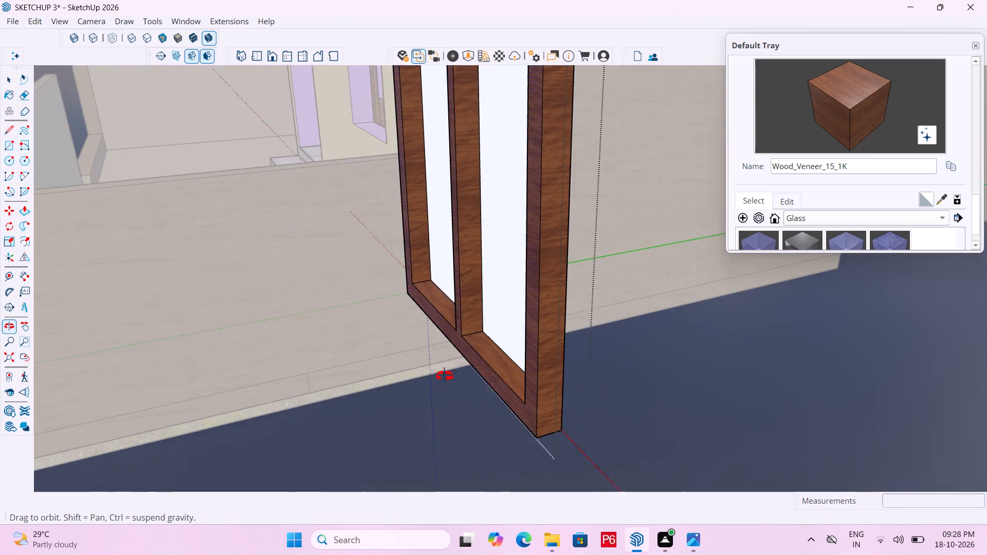
{"action": "middle_click_drag", "start_coordinate": [445, 376], "coordinate": [440, 376]}
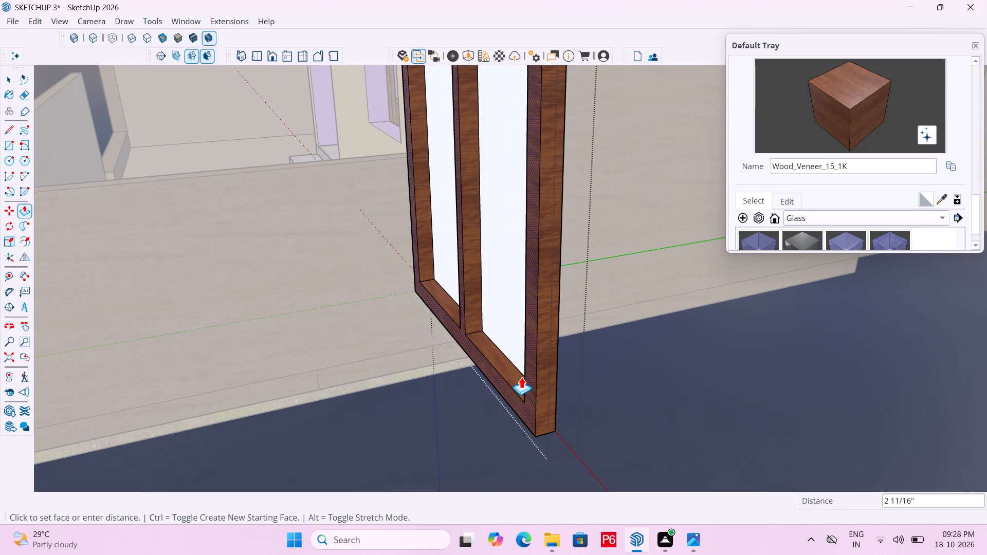
{"action": "type", "text": "1\""}
{"action": "key", "text": "Return"}
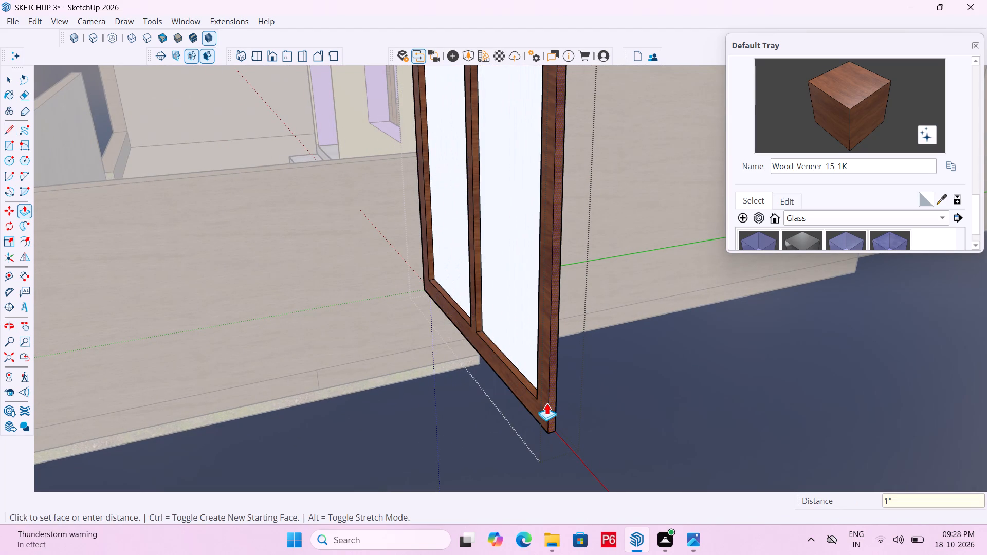
{"action": "double_click", "coordinate": [536, 410]}
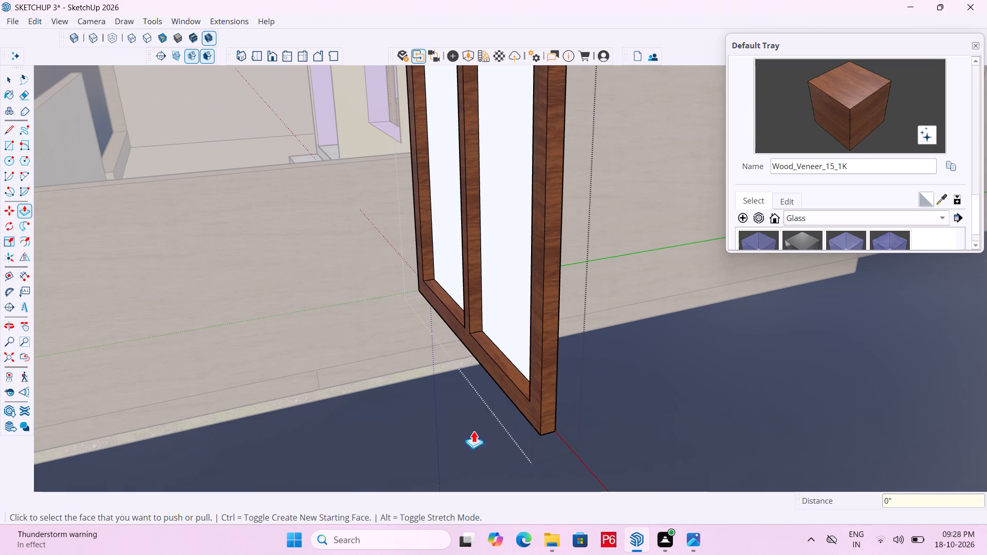
{"action": "left_click", "coordinate": [525, 416]}
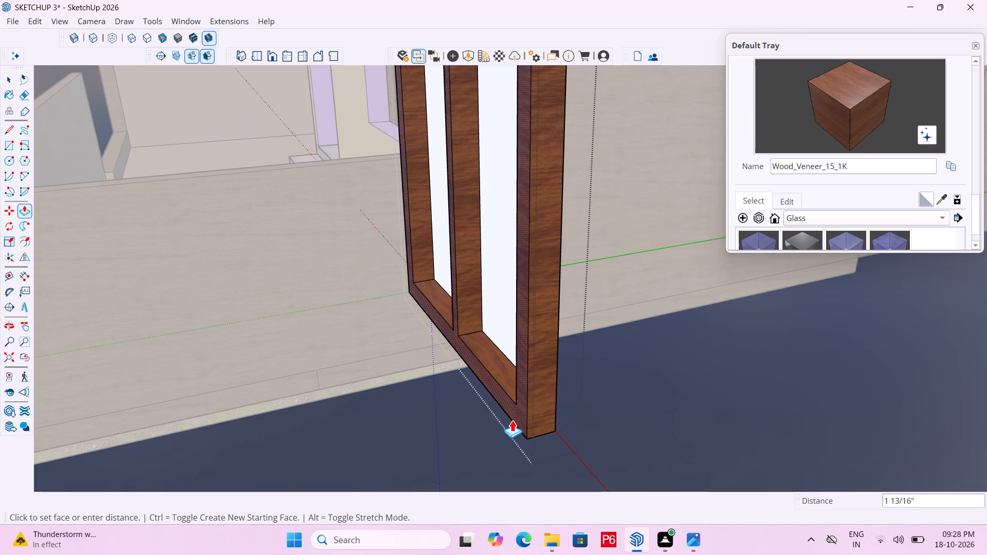
{"action": "key", "text": "Escape"}
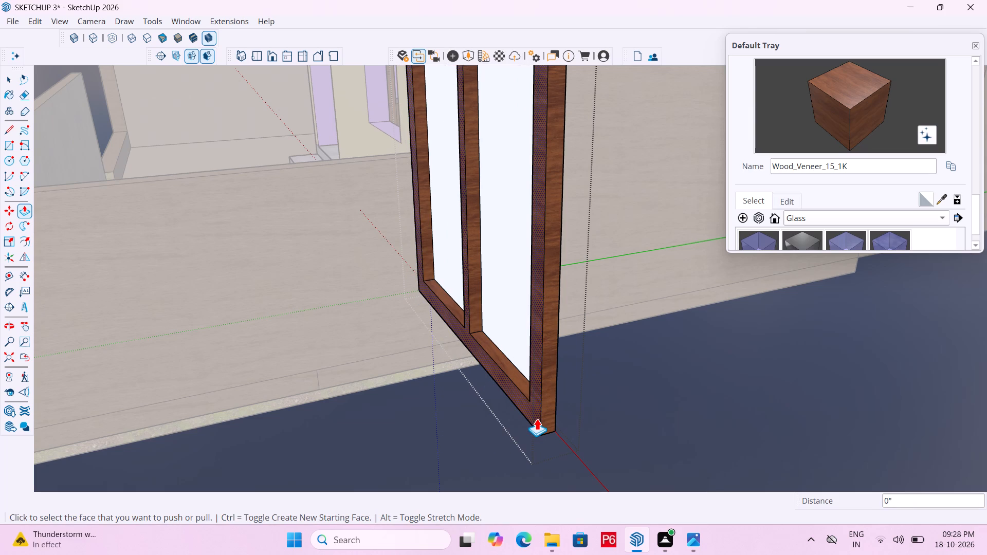
Save the model with the extruded window frame.
{"action": "key", "text": "ctrl+s"}
{"action": "key", "text": "ctrl+s"}
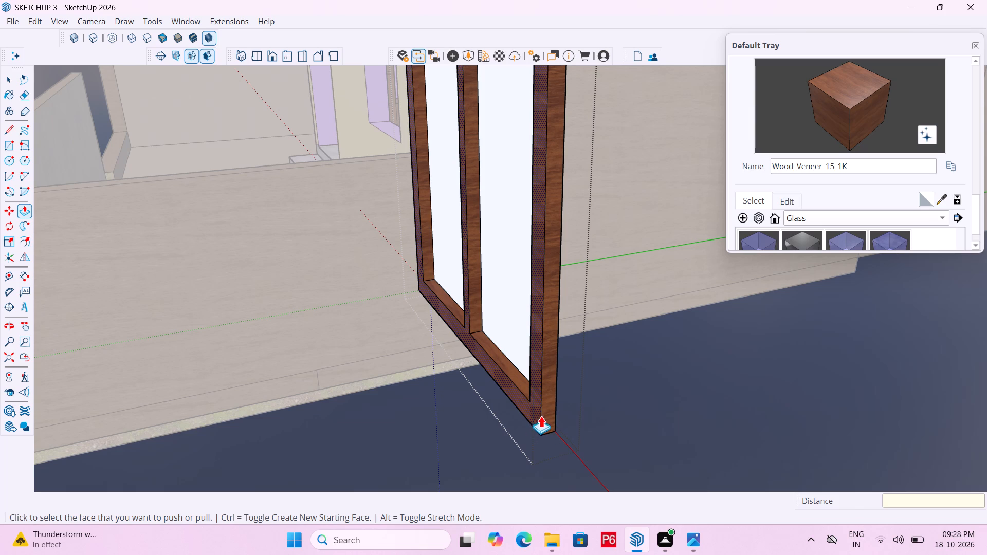
Paint the front faces of both window panes with the Glass_Mirror_4 material.
{"action": "scroll", "coordinate": [552, 410], "scroll_direction": "down", "scroll_amount": 1}
{"action": "middle_click_drag", "start_coordinate": [566, 409], "coordinate": [669, 415]}
{"action": "scroll", "coordinate": [412, 373], "scroll_direction": "down", "scroll_amount": 5}
{"action": "scroll", "coordinate": [525, 338], "scroll_direction": "down", "scroll_amount": 3}
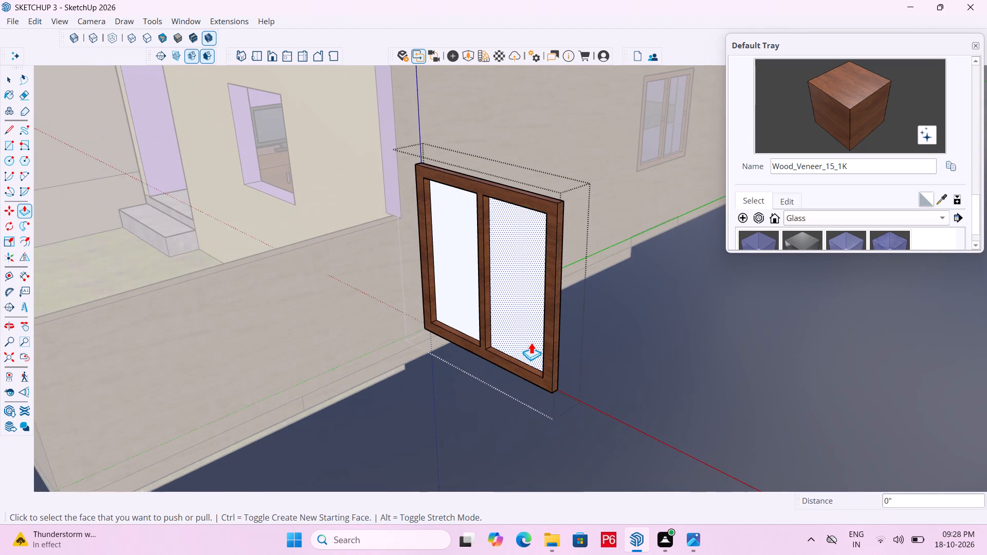
{"action": "middle_click_drag", "start_coordinate": [543, 338], "coordinate": [571, 338]}
{"action": "key", "text": "space"}
{"action": "left_click", "coordinate": [635, 335]}
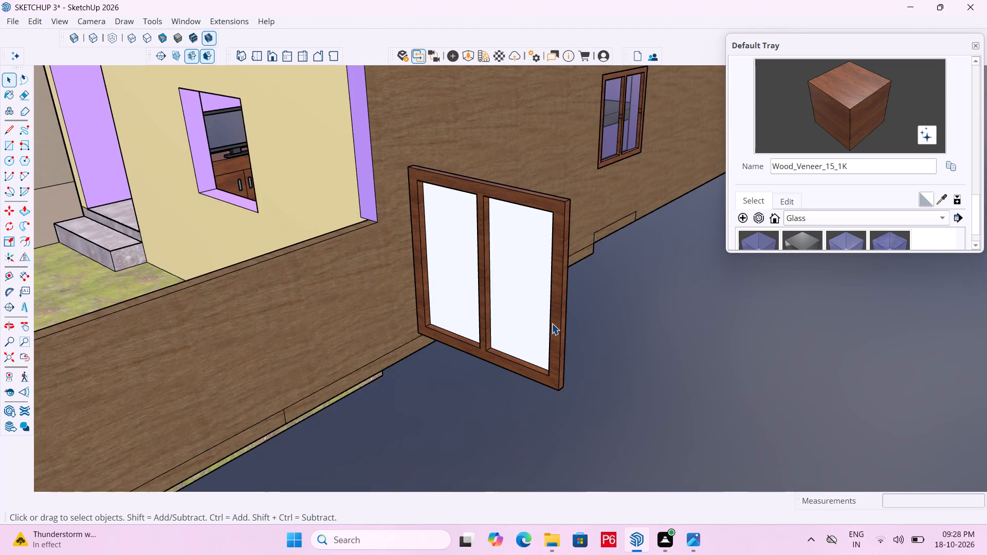
{"action": "scroll", "coordinate": [535, 312], "scroll_direction": "up", "scroll_amount": 4}
{"action": "left_click", "coordinate": [532, 309]}
{"action": "double_click", "coordinate": [529, 309]}
{"action": "left_click", "coordinate": [508, 269]}
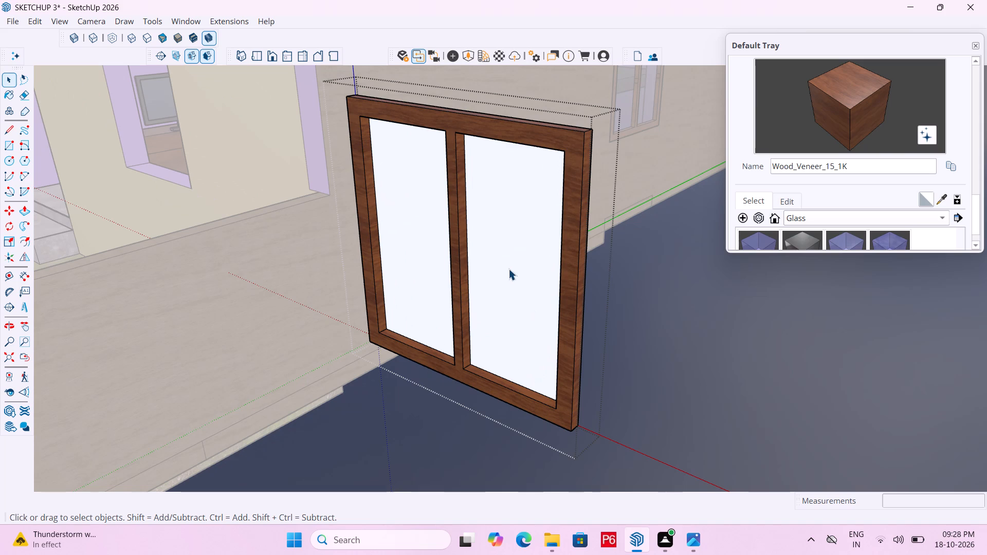
{"action": "left_click", "coordinate": [801, 239]}
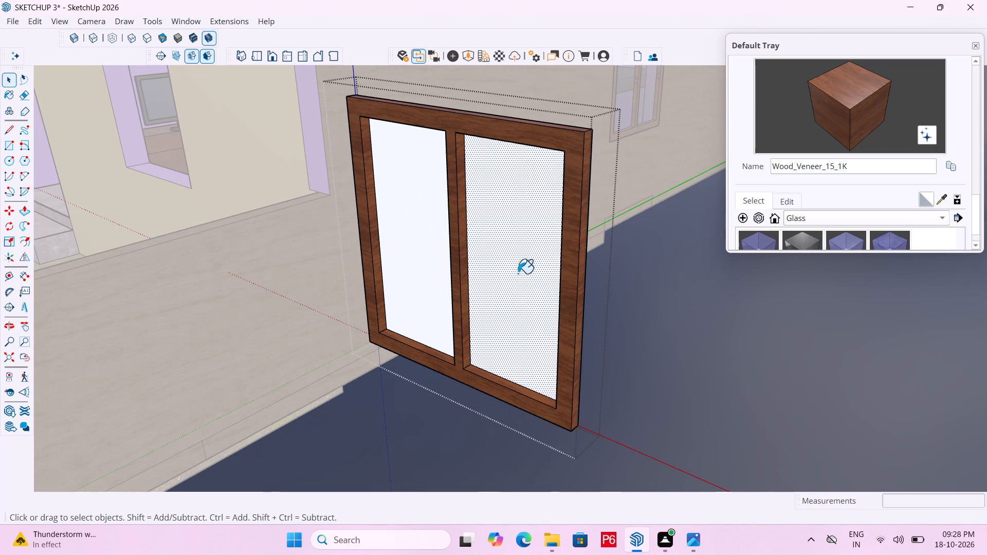
{"action": "left_click", "coordinate": [519, 257]}
{"action": "left_click", "coordinate": [433, 221]}
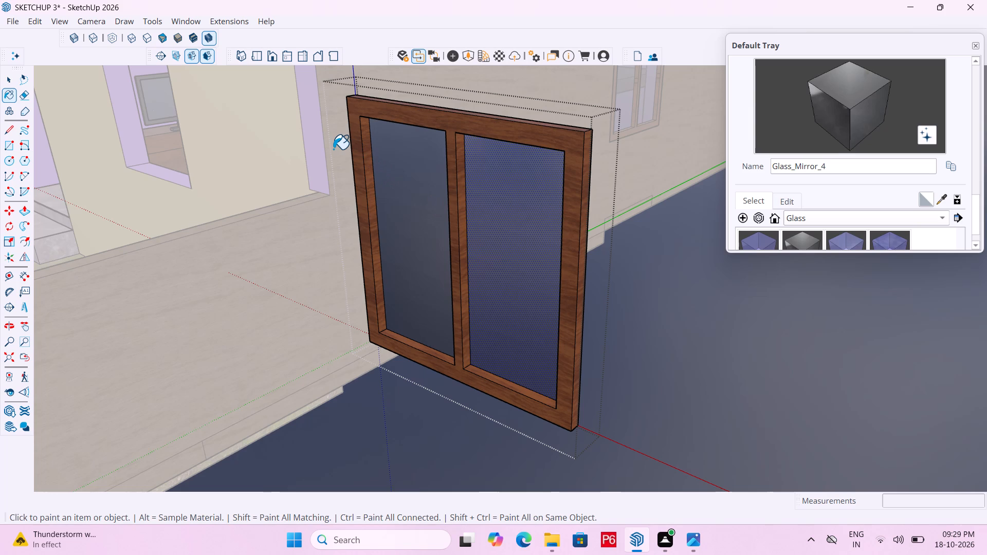
Paint the back faces of both window panes with Glass_Mirror_4 and close the window group.
{"action": "middle_click_drag", "start_coordinate": [654, 273], "coordinate": [235, 292]}
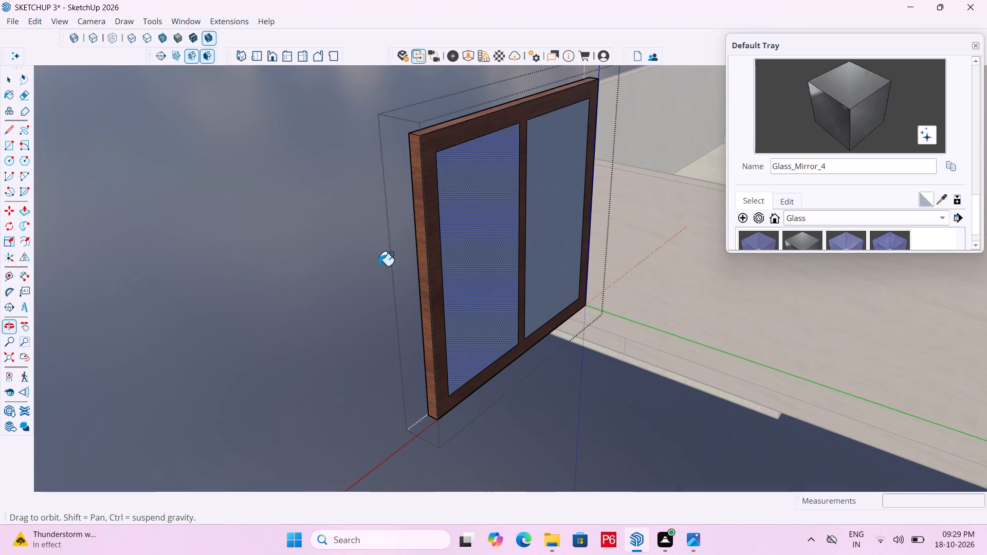
{"action": "left_click_drag", "start_coordinate": [457, 238], "coordinate": [474, 232]}
{"action": "left_click", "coordinate": [540, 222]}
{"action": "scroll", "coordinate": [378, 246], "scroll_direction": "down", "scroll_amount": 1}
{"action": "middle_click_drag", "start_coordinate": [378, 248], "coordinate": [752, 275]}
{"action": "key", "text": "space"}
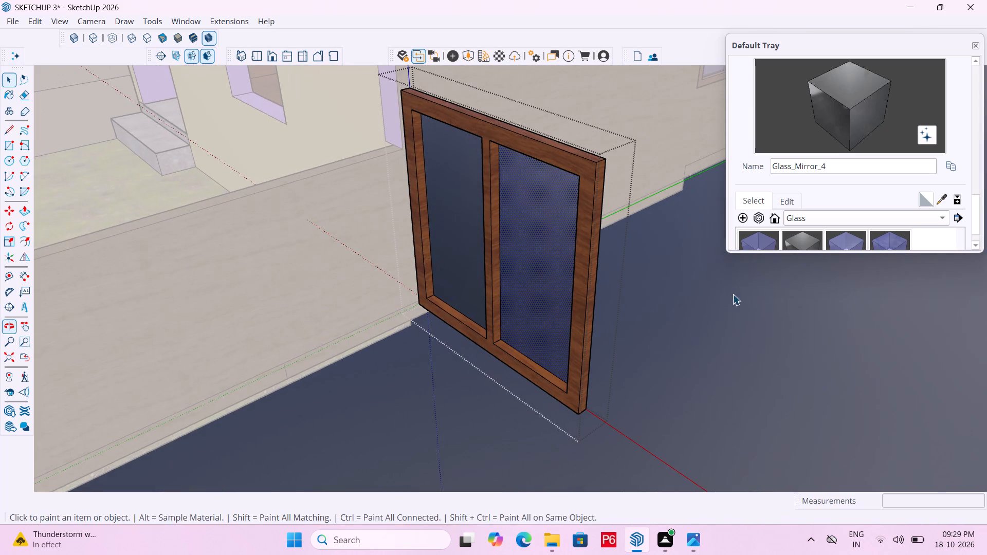
{"action": "double_click", "coordinate": [727, 305]}
Save the model with the finished glazed window.
{"action": "key", "text": "ctrl+s"}
{"action": "key", "text": "ctrl+s"}
{"action": "key", "text": "ctrl+s"}
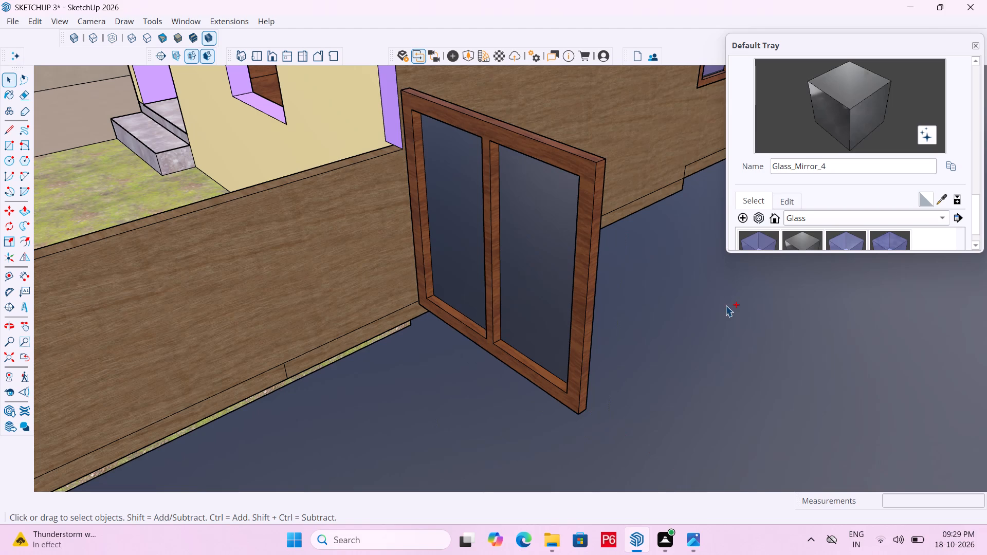
{"action": "key", "text": "ctrl+s"}
{"action": "key", "text": "ctrl+s"}
{"action": "key", "text": "ctrl+s"}
{"action": "key", "text": "ctrl+s"}
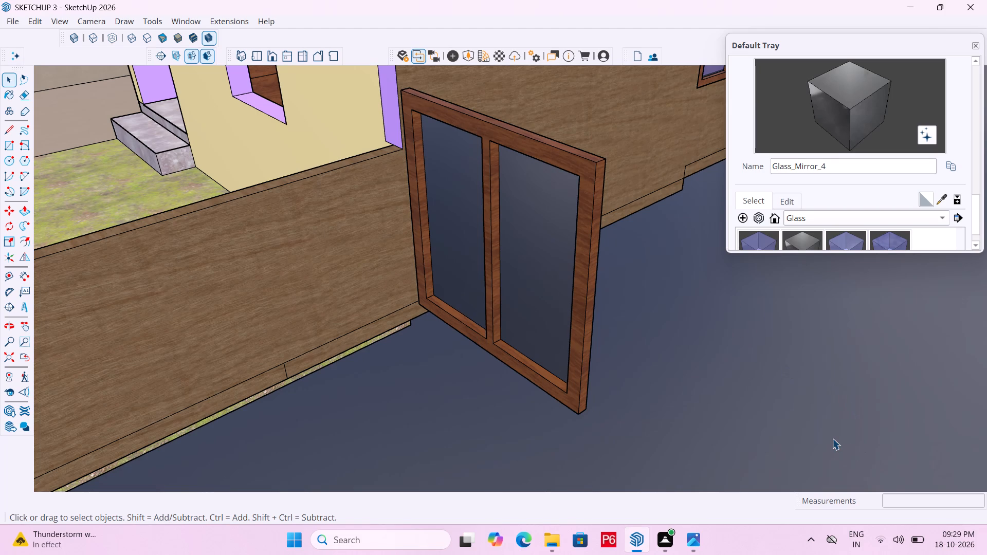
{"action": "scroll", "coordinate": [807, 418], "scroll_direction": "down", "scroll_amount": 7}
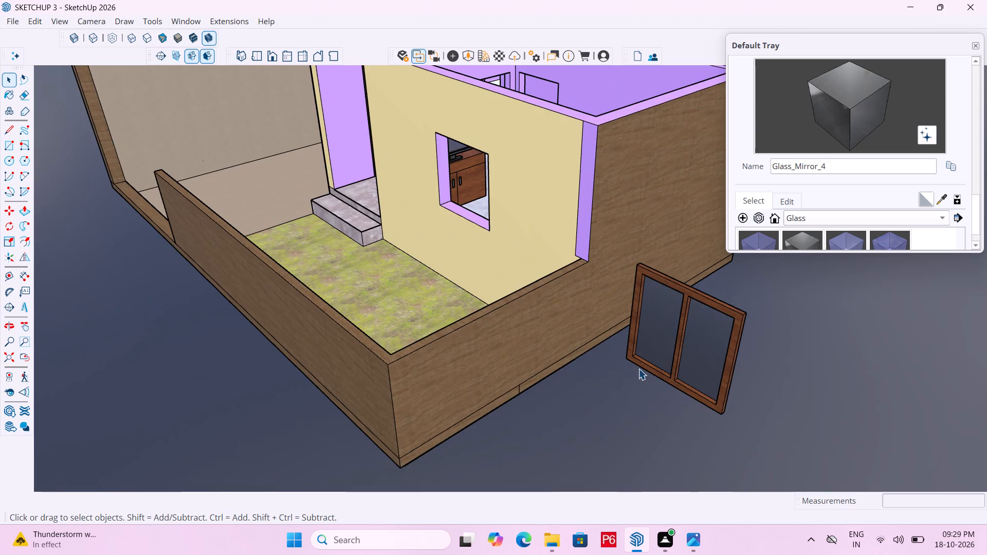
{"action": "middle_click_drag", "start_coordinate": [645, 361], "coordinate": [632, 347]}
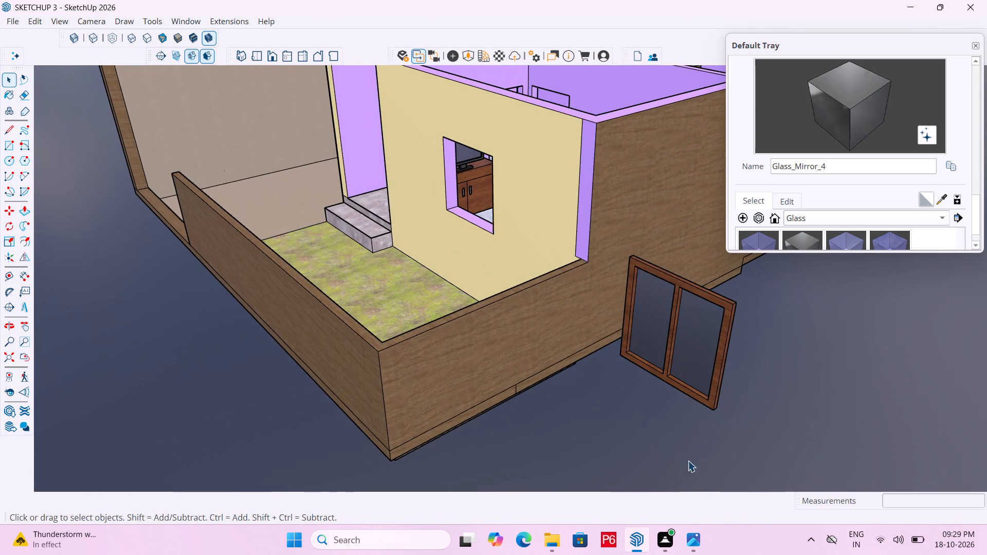
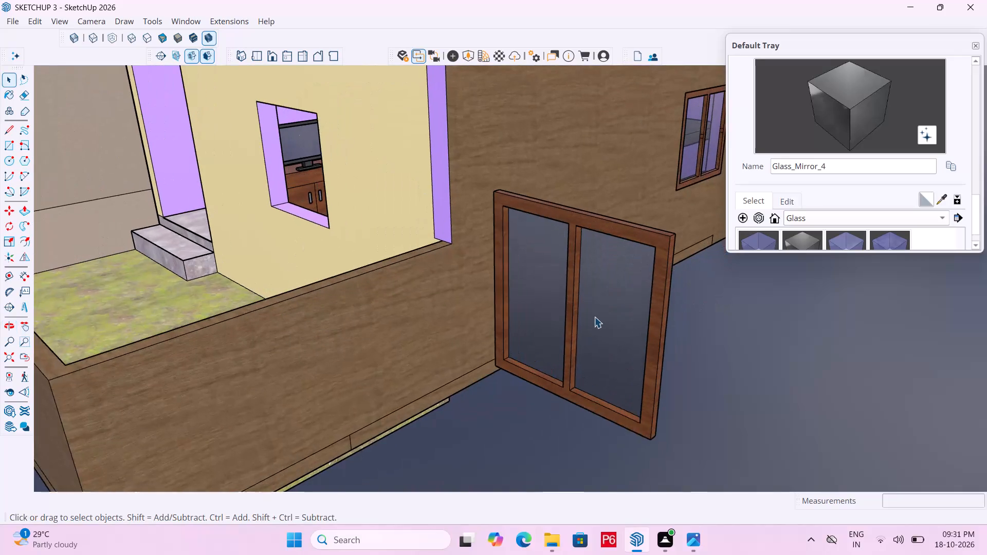
Open the two-pane window group and lower the Glass_Mirror_4 material's opacity to 68.
{"action": "left_click", "coordinate": [613, 301]}
{"action": "triple_click", "coordinate": [613, 299]}
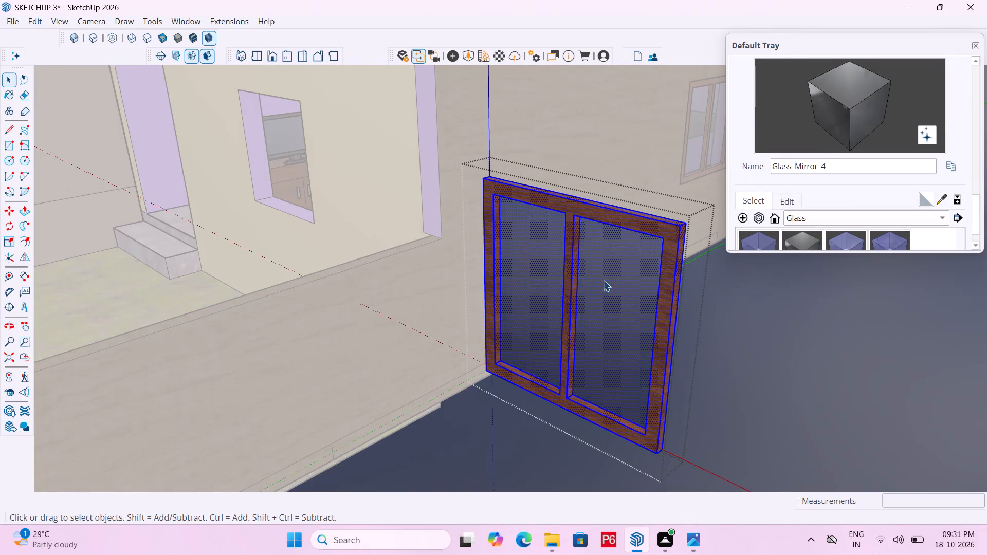
{"action": "left_click", "coordinate": [603, 280]}
{"action": "left_click", "coordinate": [603, 279]}
{"action": "left_click", "coordinate": [551, 266]}
{"action": "left_click", "coordinate": [546, 266]}
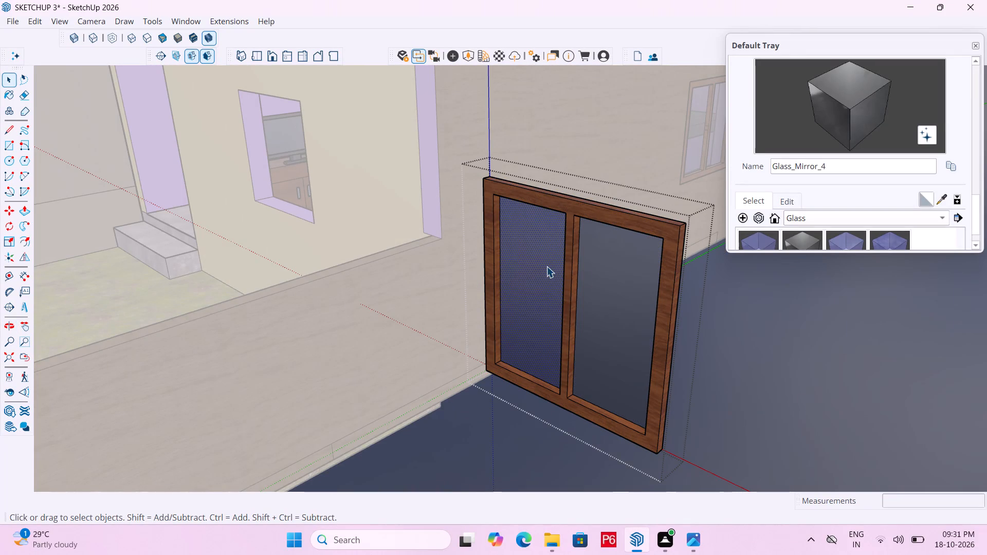
{"action": "left_click", "coordinate": [600, 280]}
{"action": "scroll", "coordinate": [860, 211], "scroll_direction": "down", "scroll_amount": 3}
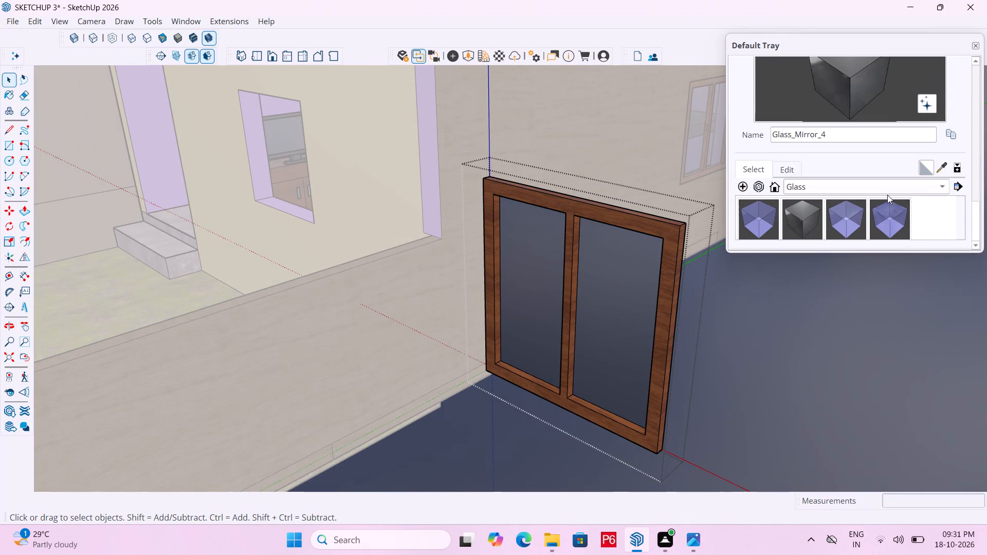
{"action": "left_click", "coordinate": [939, 186]}
{"action": "left_click", "coordinate": [860, 327]}
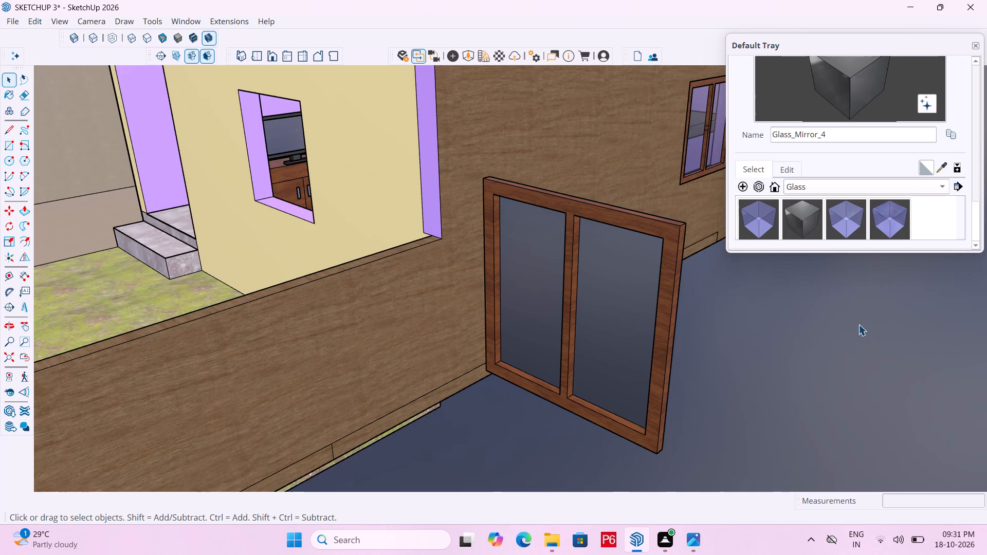
{"action": "double_click", "coordinate": [630, 284]}
{"action": "left_click", "coordinate": [611, 256]}
{"action": "left_click", "coordinate": [551, 250]}
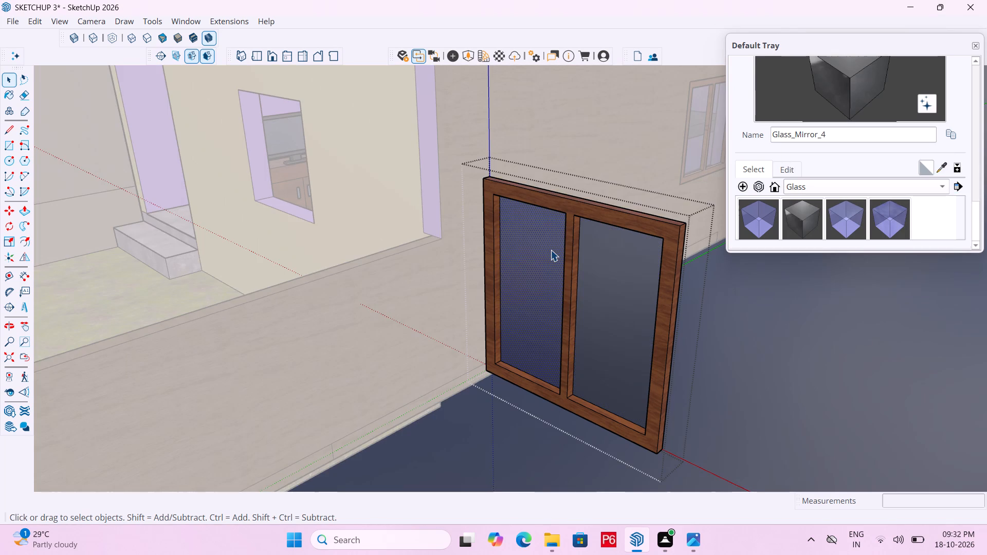
{"action": "left_click", "coordinate": [551, 250]}
{"action": "left_click", "coordinate": [593, 254]}
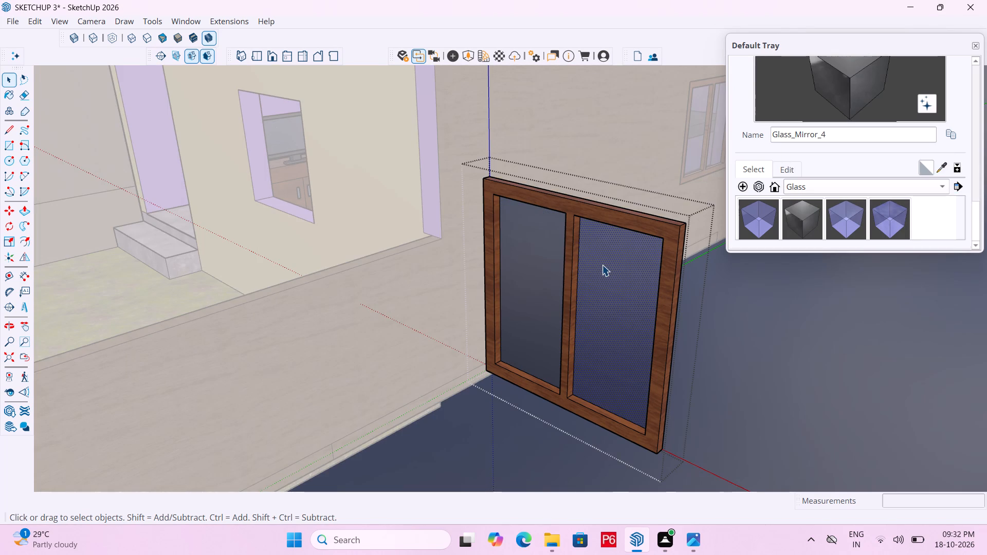
{"action": "scroll", "coordinate": [863, 219], "scroll_direction": "down", "scroll_amount": 2}
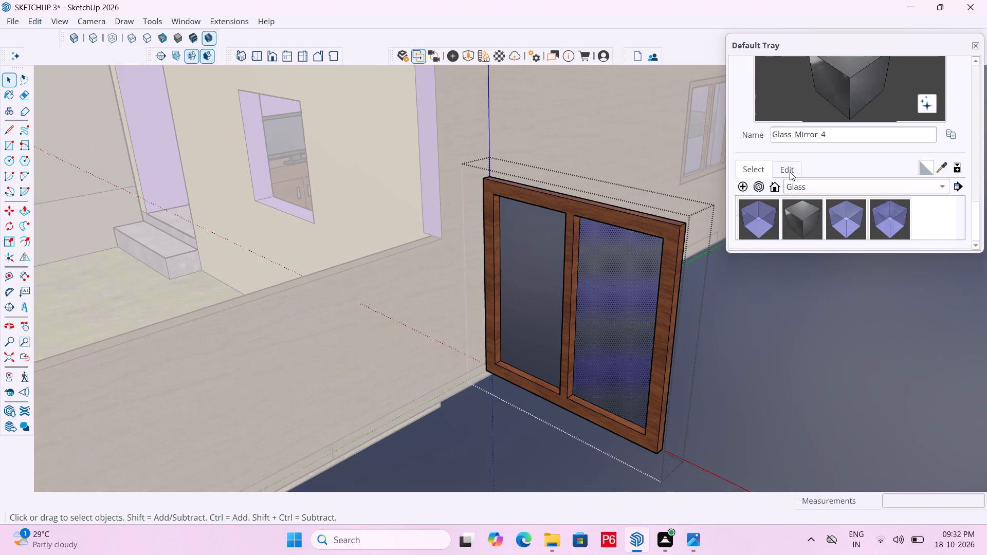
{"action": "left_click", "coordinate": [790, 171]}
{"action": "left_click_drag", "start_coordinate": [889, 214], "coordinate": [858, 214]}
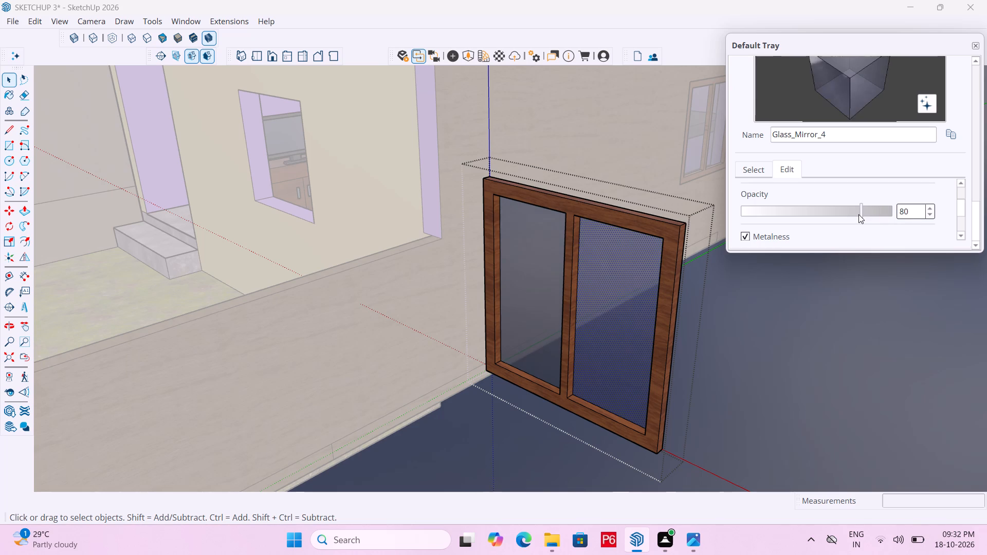
{"action": "left_click_drag", "start_coordinate": [858, 214], "coordinate": [842, 215]}
{"action": "left_click", "coordinate": [837, 312]}
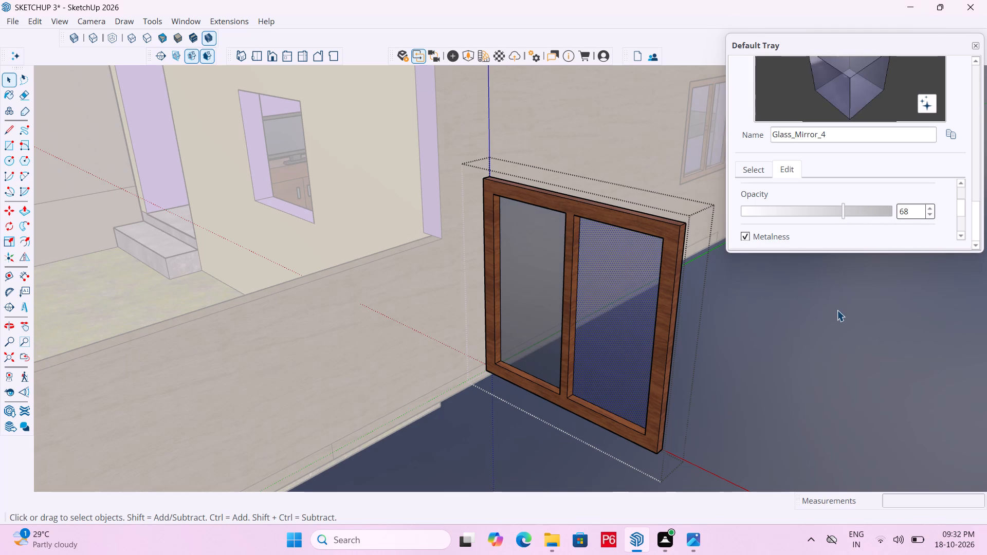
Move the finished glazed window by its lower corner into the opening in the yellow front wall.
{"action": "scroll", "coordinate": [760, 323], "scroll_direction": "down", "scroll_amount": 1}
{"action": "middle_click_drag", "start_coordinate": [697, 366], "coordinate": [814, 317]}
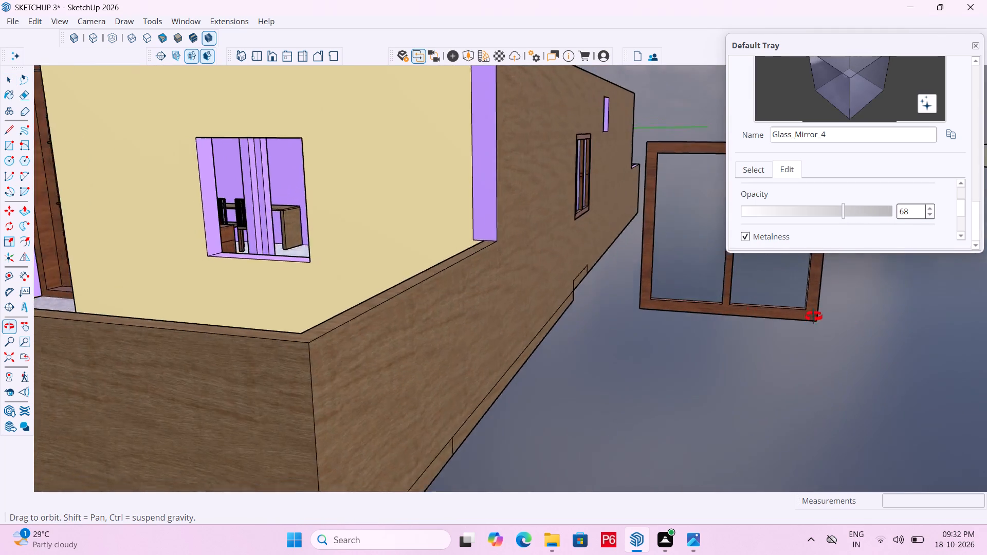
{"action": "middle_click_drag", "start_coordinate": [814, 317], "coordinate": [672, 327]}
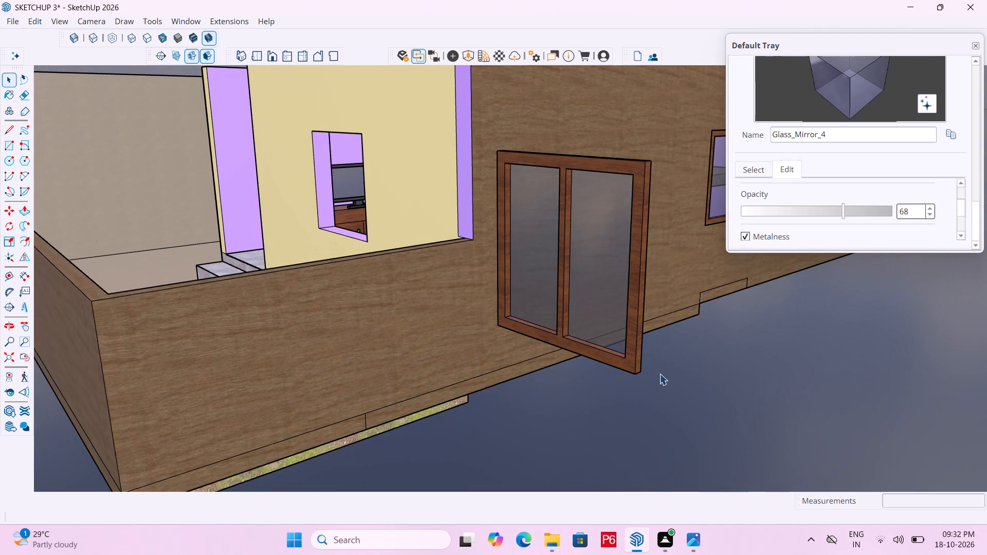
{"action": "left_click", "coordinate": [642, 362]}
{"action": "key", "text": "m"}
{"action": "scroll", "coordinate": [661, 369], "scroll_direction": "up", "scroll_amount": 6}
{"action": "left_click", "coordinate": [575, 380]}
{"action": "scroll", "coordinate": [599, 258], "scroll_direction": "down", "scroll_amount": 7}
{"action": "scroll", "coordinate": [819, 393], "scroll_direction": "down", "scroll_amount": 4}
{"action": "scroll", "coordinate": [484, 202], "scroll_direction": "up", "scroll_amount": 6}
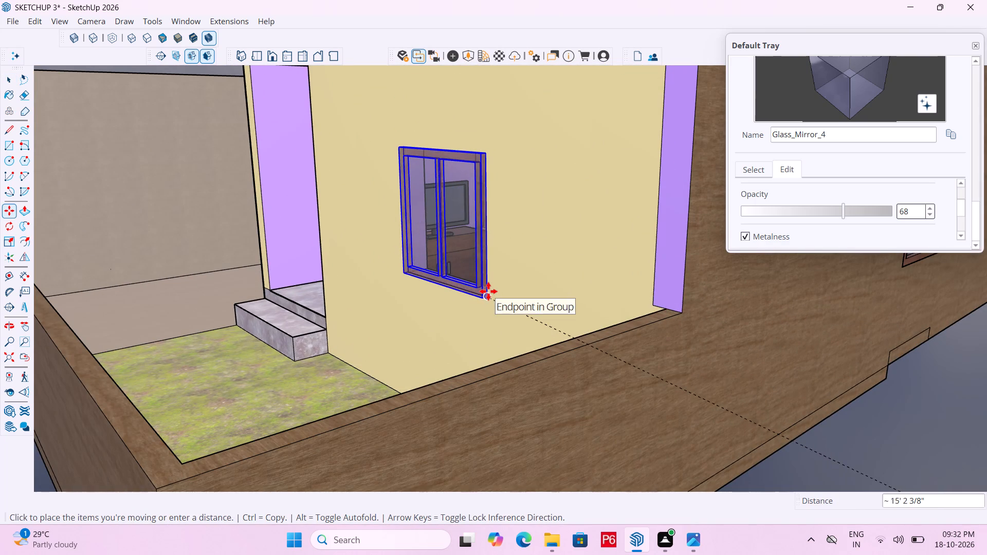
{"action": "left_click", "coordinate": [488, 291]}
Save the model with the window fitted in the front wall and clear the selection.
{"action": "middle_click_drag", "start_coordinate": [435, 238], "coordinate": [547, 295]}
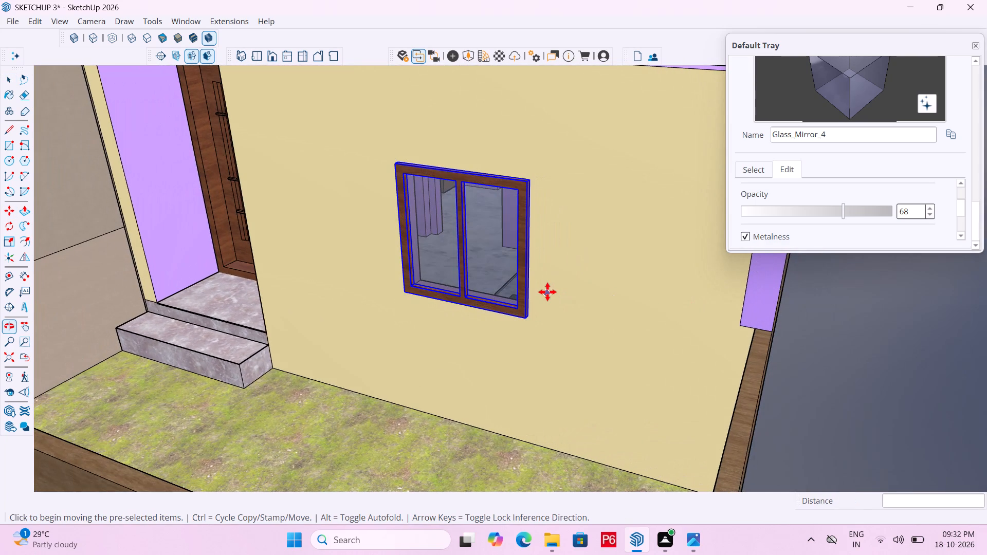
{"action": "key", "text": "ctrl+s"}
{"action": "key", "text": "ctrl+s"}
{"action": "key", "text": "ctrl+s"}
{"action": "key", "text": "ctrl+s"}
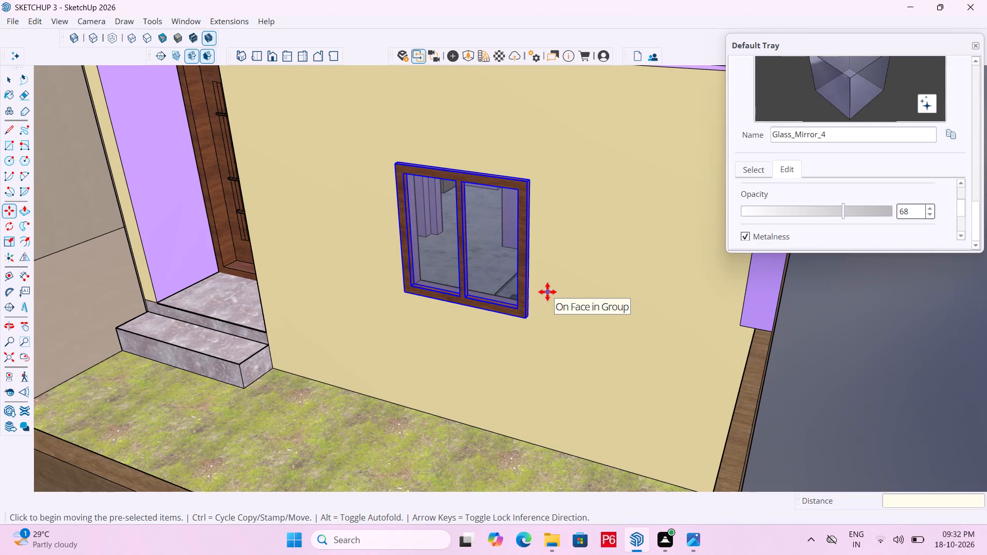
{"action": "scroll", "coordinate": [464, 164], "scroll_direction": "down", "scroll_amount": 5}
{"action": "scroll", "coordinate": [460, 329], "scroll_direction": "down", "scroll_amount": 5}
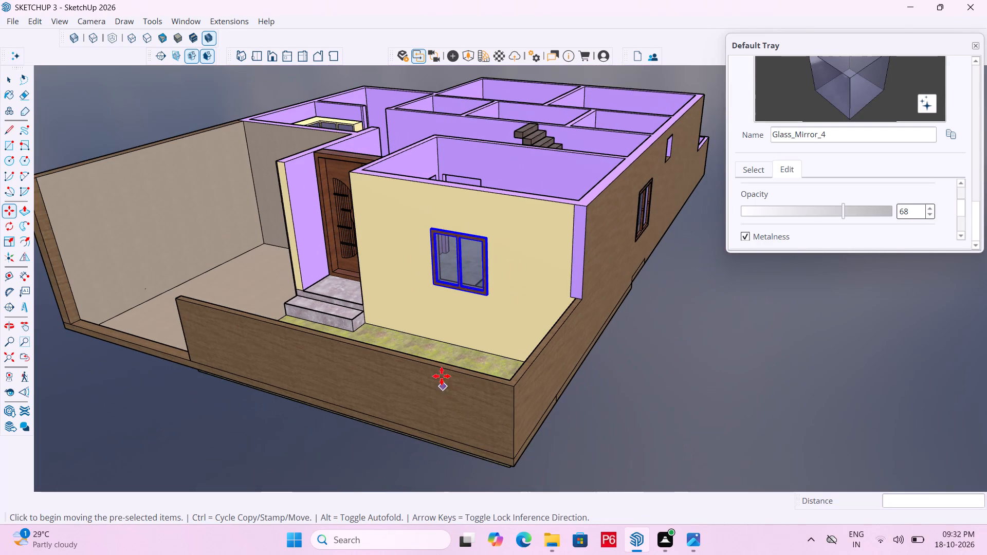
{"action": "key", "text": "space"}
{"action": "left_click", "coordinate": [637, 361]}
Draw a rectangle corner to corner across the small empty window opening high in the wood-clad side wall.
{"action": "middle_click_drag", "start_coordinate": [382, 277], "coordinate": [528, 312]}
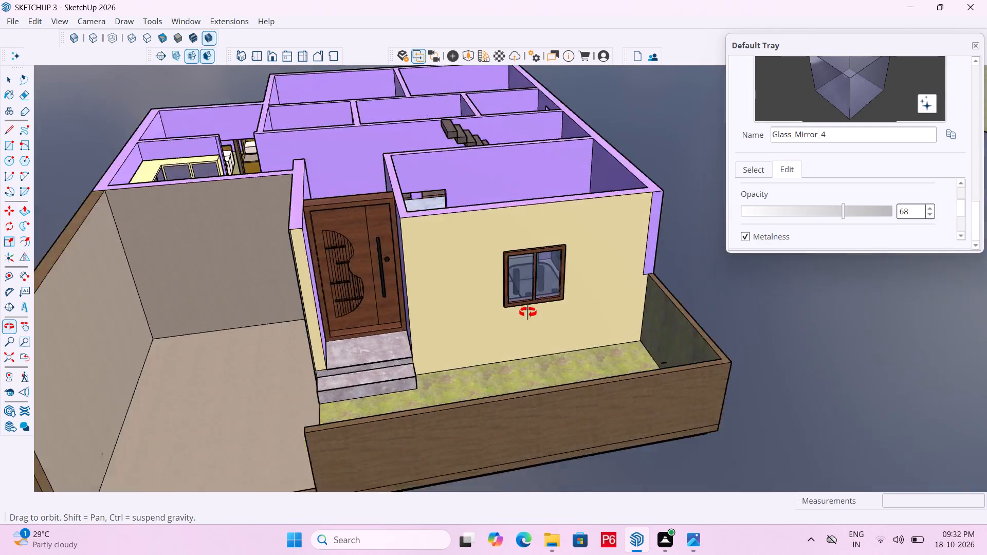
{"action": "middle_click_drag", "start_coordinate": [528, 312], "coordinate": [221, 334]}
{"action": "scroll", "coordinate": [330, 312], "scroll_direction": "down", "scroll_amount": 5}
{"action": "scroll", "coordinate": [596, 192], "scroll_direction": "up", "scroll_amount": 4}
{"action": "middle_click", "coordinate": [596, 192]}
{"action": "scroll", "coordinate": [615, 278], "scroll_direction": "up", "scroll_amount": 1}
{"action": "middle_click_drag", "start_coordinate": [598, 280], "coordinate": [535, 256]}
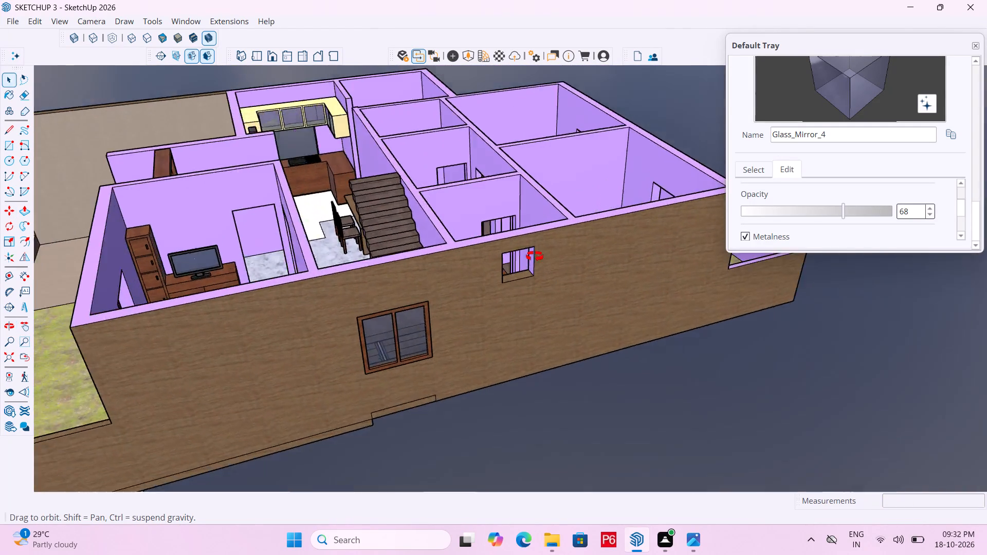
{"action": "middle_click_drag", "start_coordinate": [535, 256], "coordinate": [530, 228]}
{"action": "scroll", "coordinate": [517, 228], "scroll_direction": "up", "scroll_amount": 3}
{"action": "middle_click_drag", "start_coordinate": [545, 239], "coordinate": [579, 226]}
{"action": "scroll", "coordinate": [551, 236], "scroll_direction": "up", "scroll_amount": 5}
{"action": "middle_click_drag", "start_coordinate": [554, 251], "coordinate": [562, 235]}
{"action": "scroll", "coordinate": [555, 249], "scroll_direction": "up", "scroll_amount": 3}
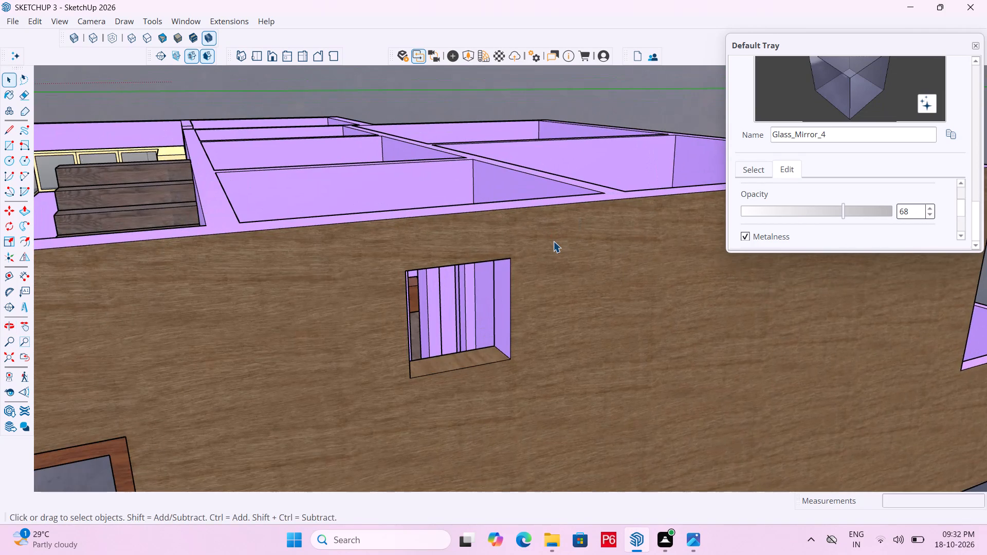
{"action": "key", "text": "r"}
{"action": "left_click", "coordinate": [405, 269]}
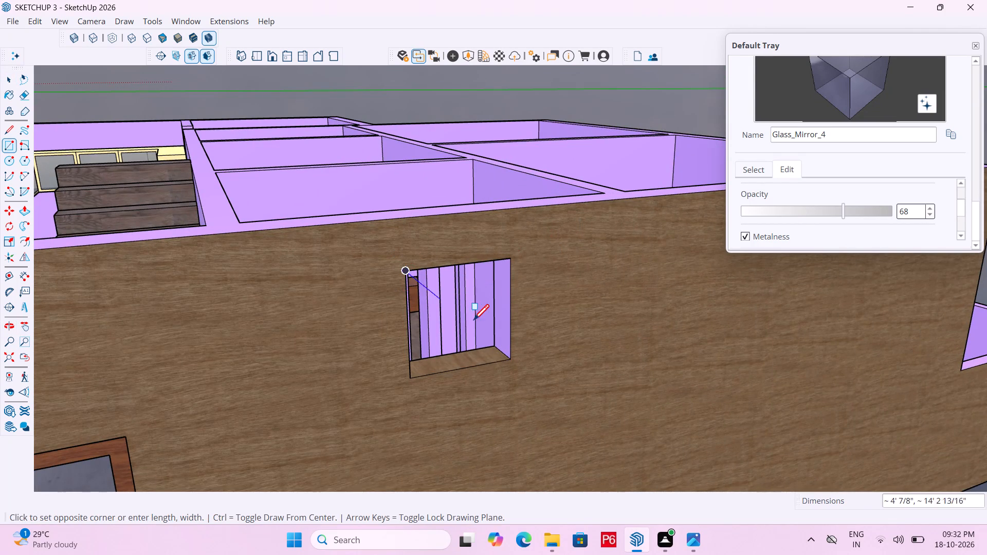
{"action": "left_click", "coordinate": [510, 356]}
{"action": "key", "text": "space"}
Make a group of the new rectangle's face and edges in the side wall opening.
{"action": "double_click", "coordinate": [472, 311]}
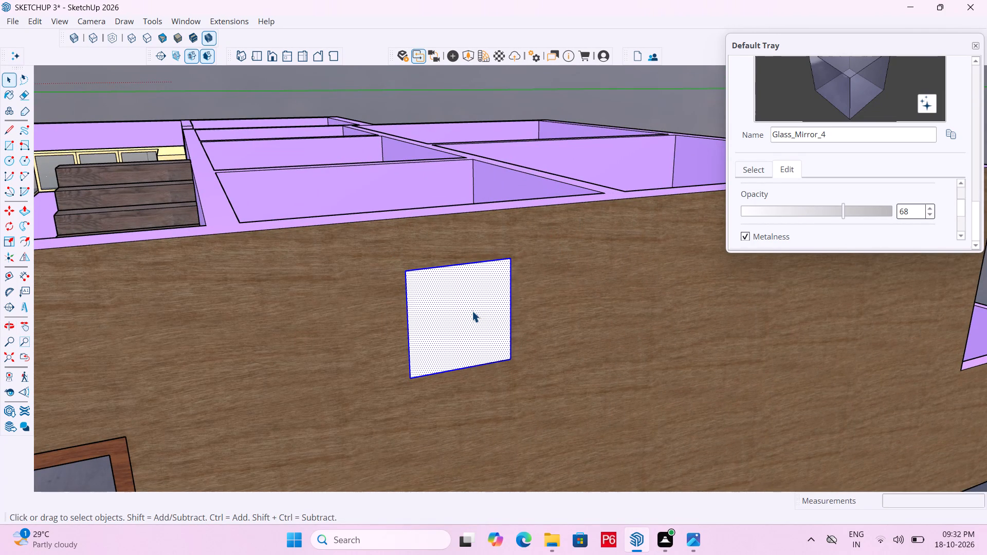
{"action": "left_click", "coordinate": [471, 308]}
{"action": "right_click", "coordinate": [471, 307]}
{"action": "left_click", "coordinate": [456, 313]}
{"action": "scroll", "coordinate": [395, 217], "scroll_direction": "down", "scroll_amount": 6}
{"action": "left_click", "coordinate": [756, 455]}
{"action": "double_click", "coordinate": [450, 290]}
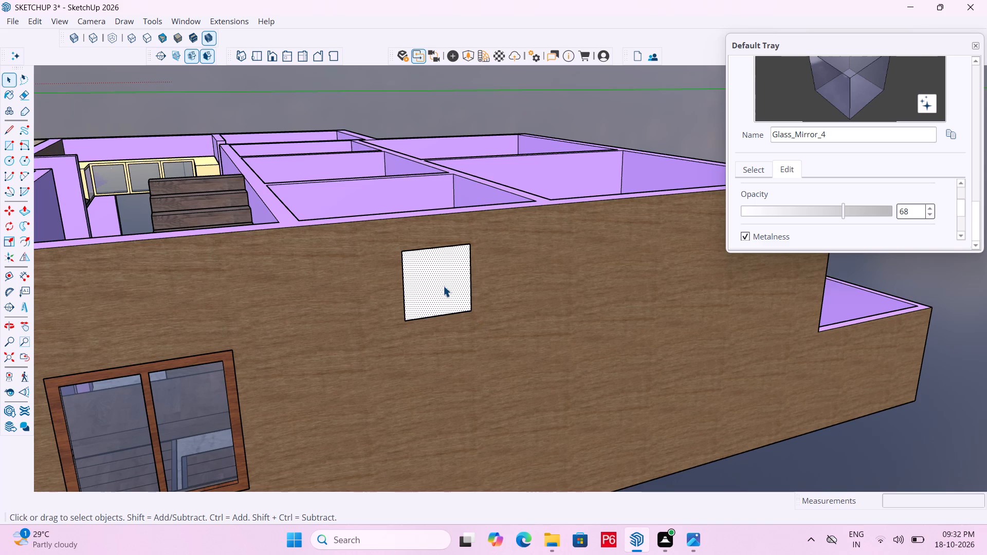
{"action": "triple_click", "coordinate": [443, 286]}
{"action": "right_click", "coordinate": [443, 286]}
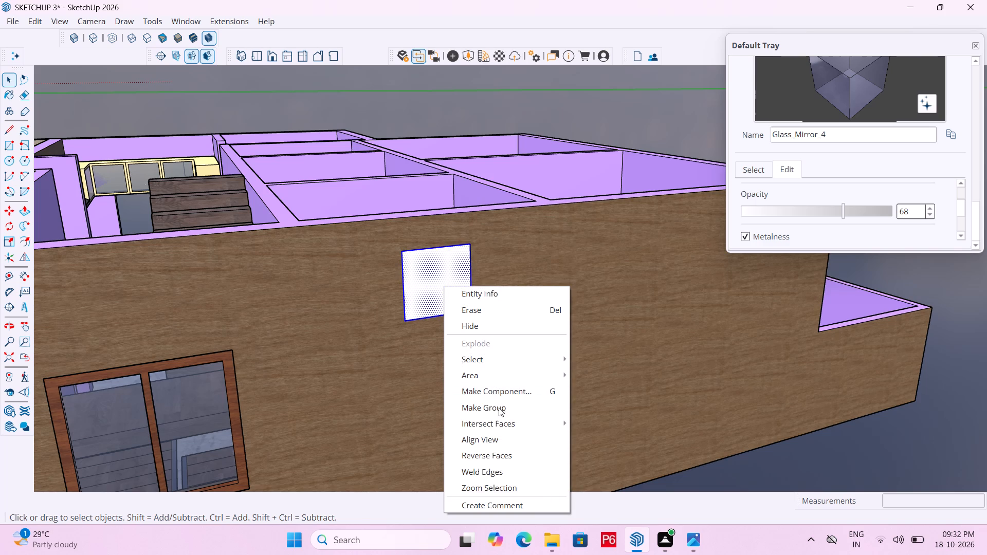
{"action": "left_click", "coordinate": [500, 411]}
Move the rectangle group about 29' 11" out of the side wall opening into the free space outside the house.
{"action": "key", "text": "space"}
{"action": "left_click", "coordinate": [437, 304]}
{"action": "key", "text": "m"}
{"action": "left_click", "coordinate": [435, 275]}
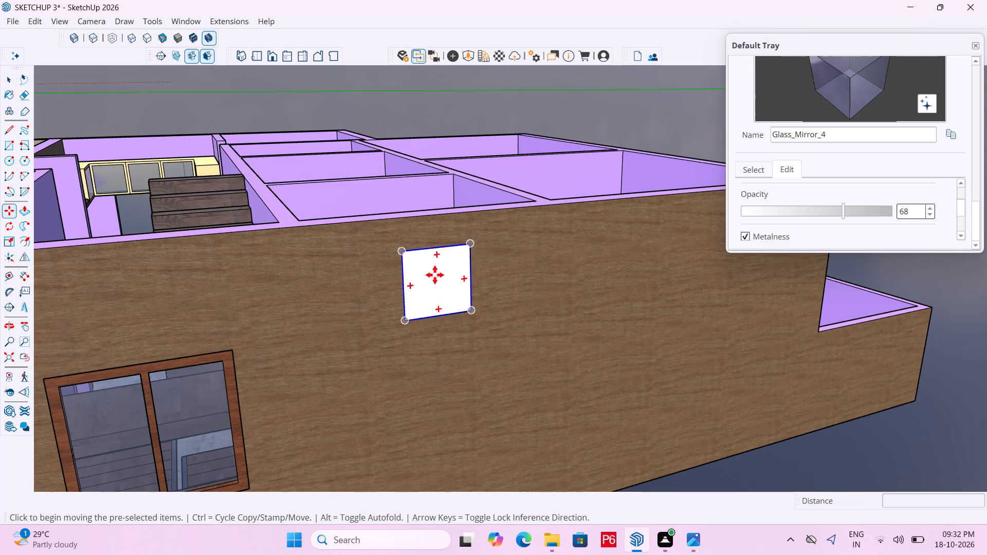
{"action": "scroll", "coordinate": [455, 245], "scroll_direction": "down", "scroll_amount": 6}
{"action": "scroll", "coordinate": [356, 194], "scroll_direction": "down", "scroll_amount": 6}
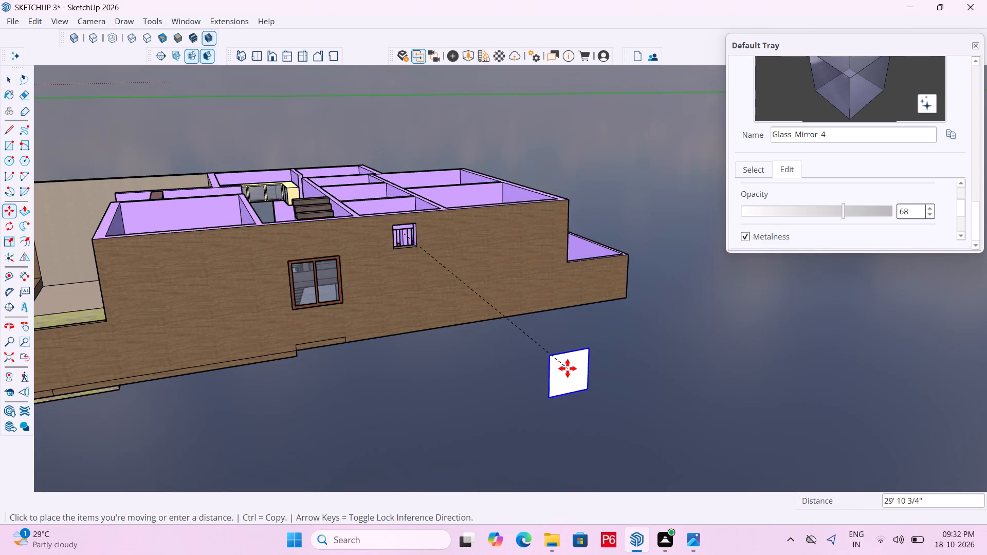
{"action": "left_click", "coordinate": [568, 368]}
{"action": "key", "text": "space"}
Open the moved rectangle group for editing and select its face.
{"action": "scroll", "coordinate": [600, 381], "scroll_direction": "up", "scroll_amount": 6}
{"action": "left_click", "coordinate": [511, 350]}
{"action": "double_click", "coordinate": [443, 318]}
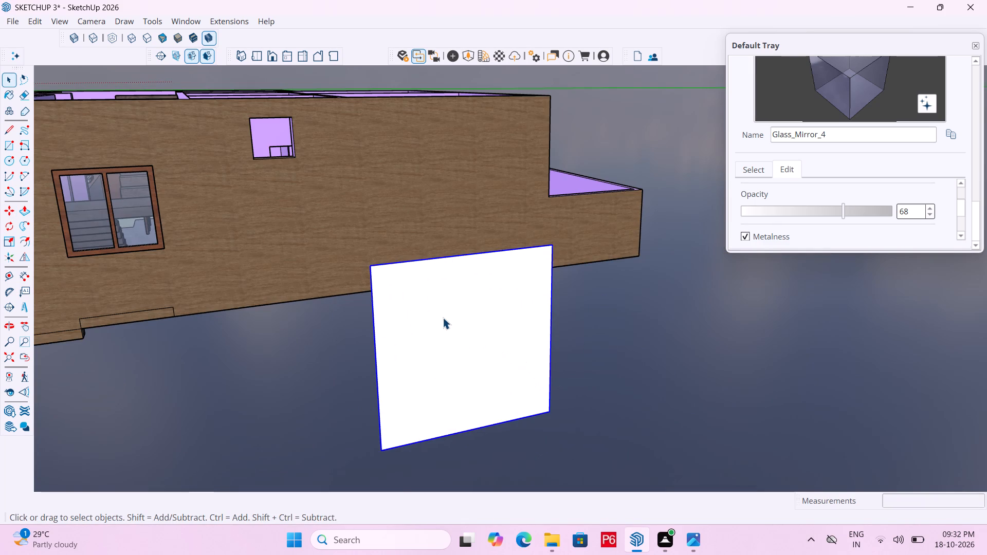
{"action": "double_click", "coordinate": [436, 313]}
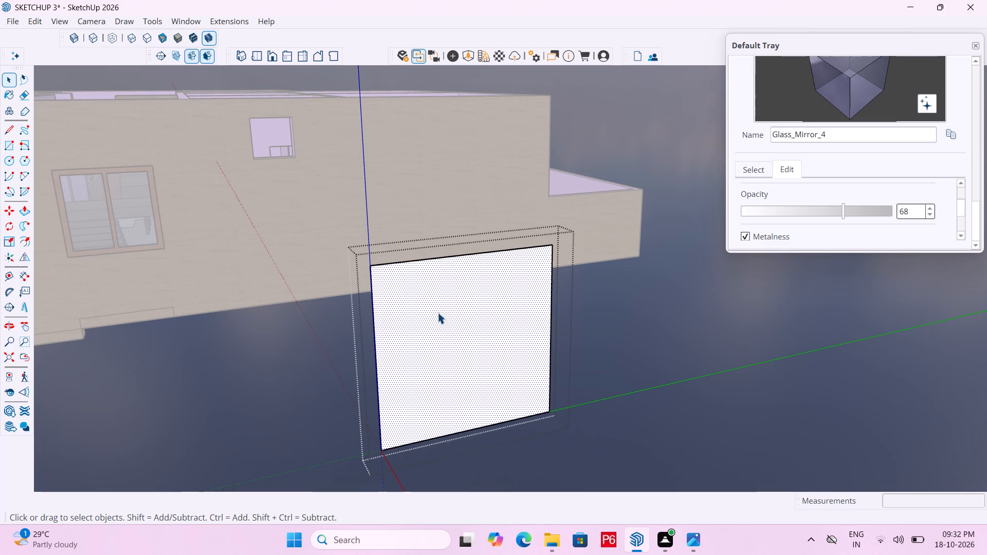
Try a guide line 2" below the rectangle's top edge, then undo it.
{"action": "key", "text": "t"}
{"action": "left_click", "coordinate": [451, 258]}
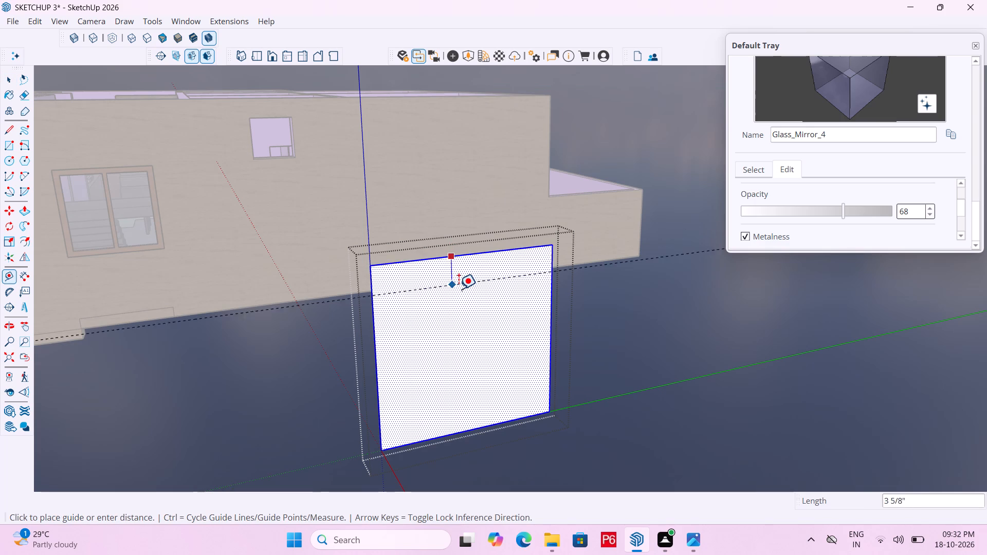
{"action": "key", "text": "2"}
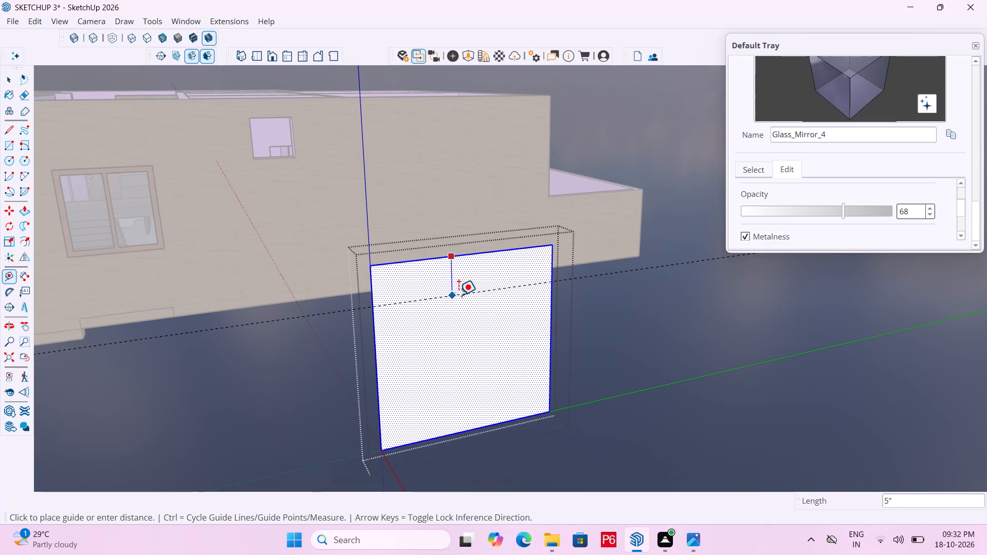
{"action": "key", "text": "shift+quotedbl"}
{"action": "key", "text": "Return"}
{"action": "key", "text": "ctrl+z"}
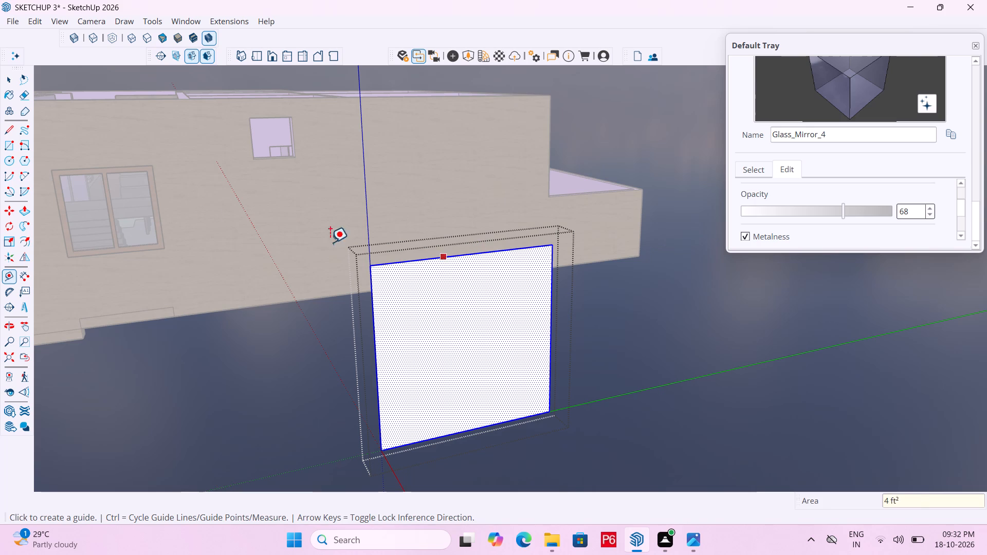
Offset the rectangle's outline inward by about 1 3/4" for the window frame, undoing any wider offsets.
{"action": "left_click", "coordinate": [29, 240]}
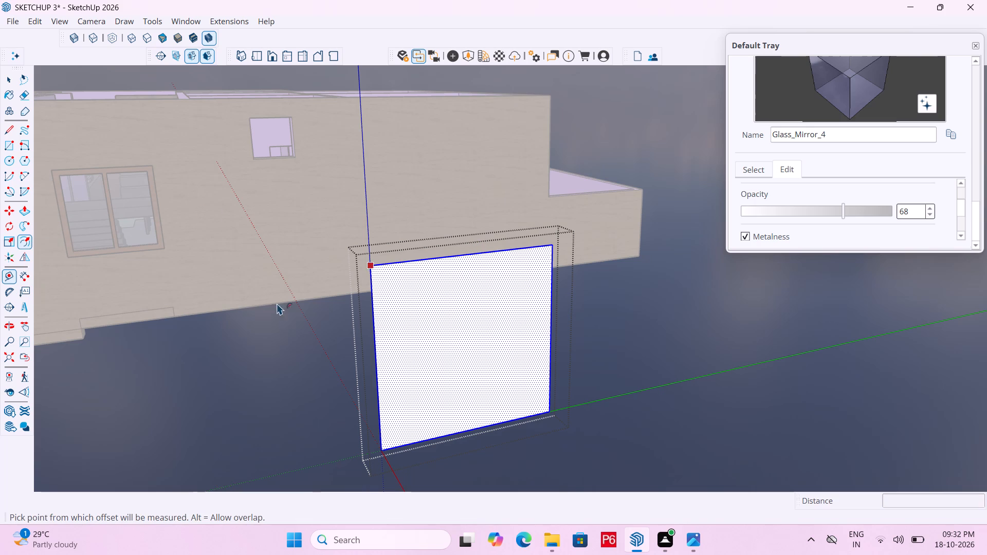
{"action": "left_click", "coordinate": [403, 325]}
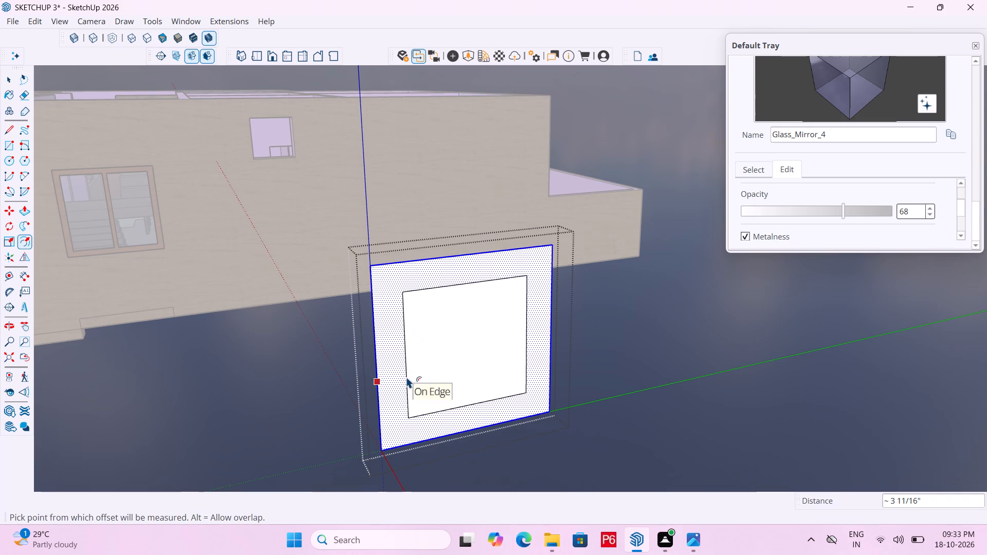
{"action": "key", "text": "ctrl+z"}
{"action": "double_click", "coordinate": [414, 351]}
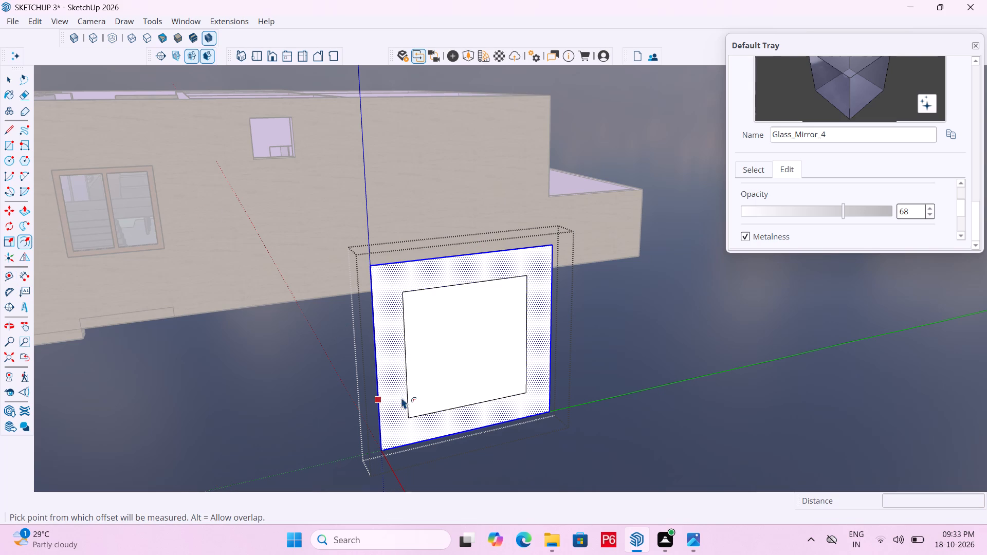
{"action": "key", "text": "ctrl+z"}
{"action": "left_click", "coordinate": [404, 367]}
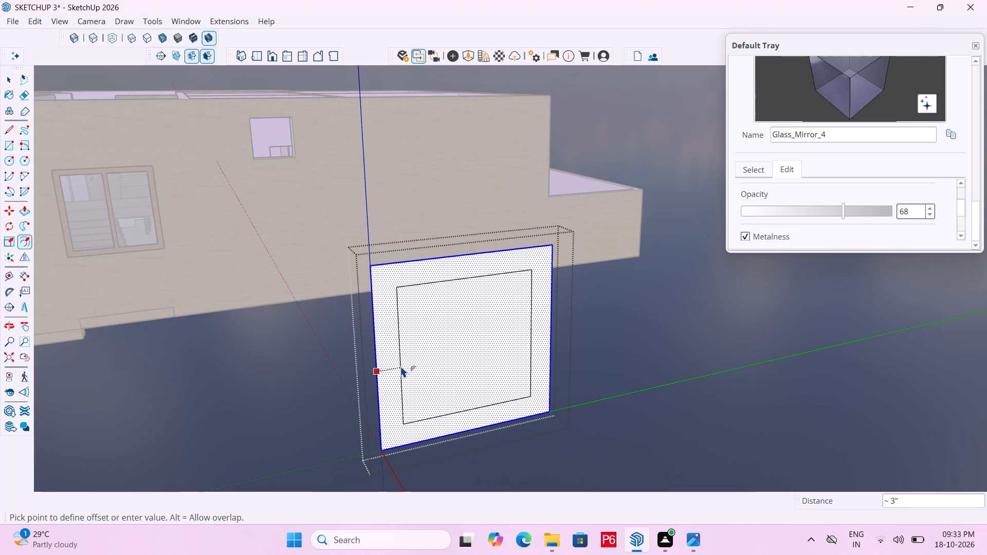
{"action": "left_click", "coordinate": [391, 372]}
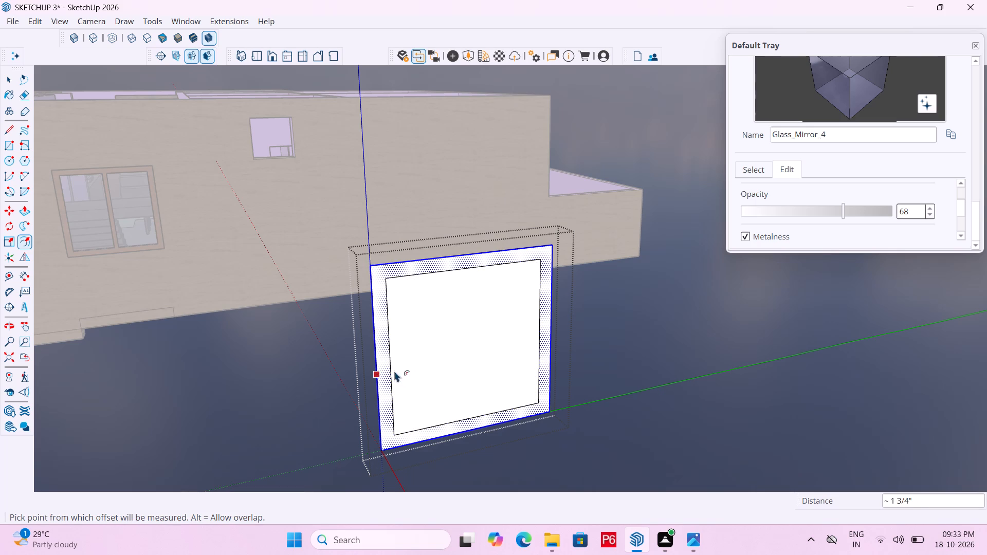
Draw a horizontal line about 1' 8 9/16" long across the upper part of the inner panel, between its two side edges.
{"action": "key", "text": "l"}
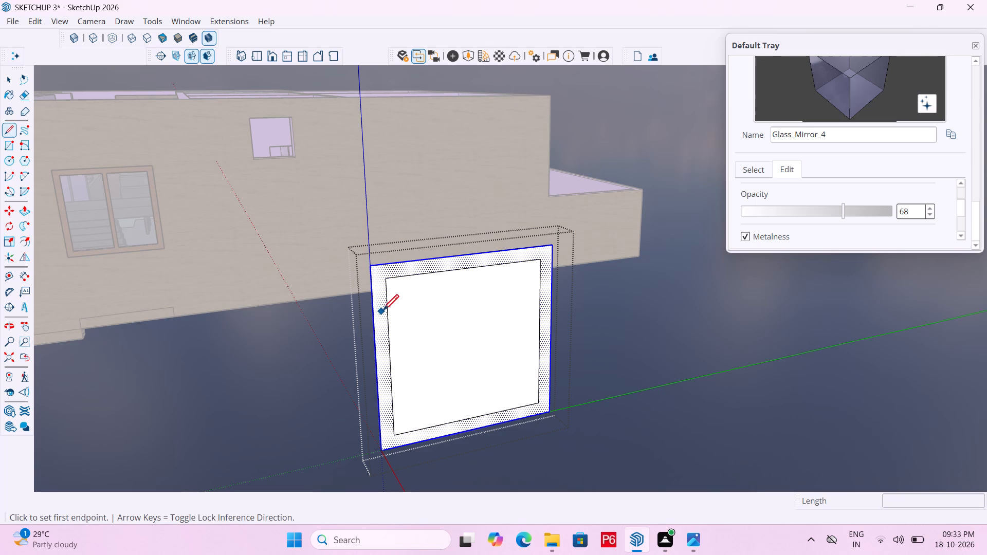
{"action": "left_click", "coordinate": [386, 312]}
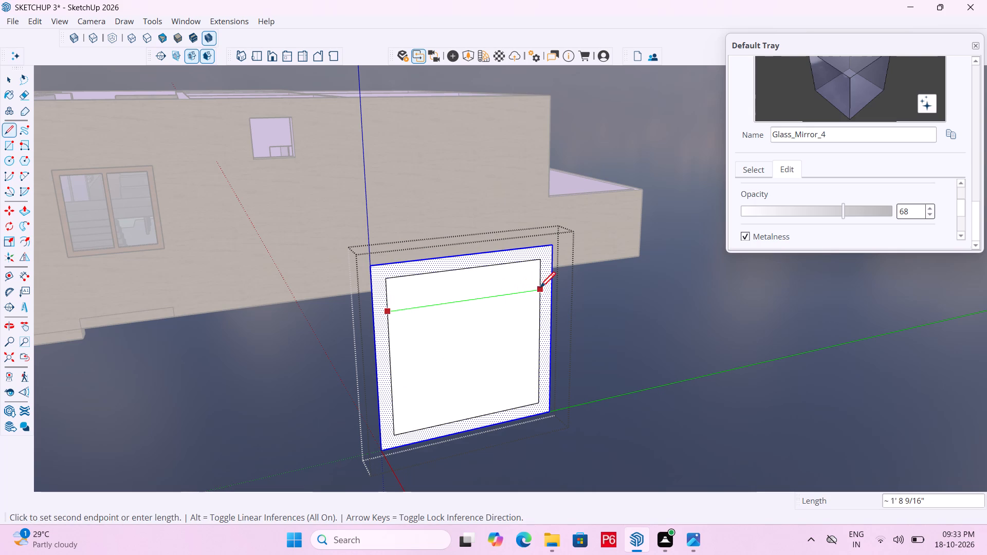
{"action": "left_click", "coordinate": [540, 289]}
{"action": "key", "text": "c"}
{"action": "key", "text": "space"}
Copy the horizontal dividing line downward three times at roughly 4" spacing to split the inner panel into five strips.
{"action": "double_click", "coordinate": [485, 297]}
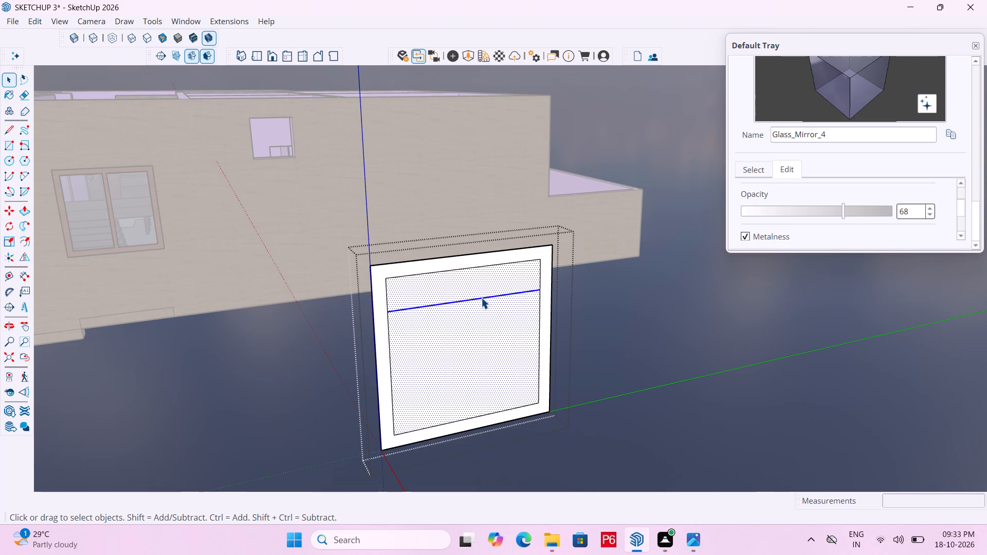
{"action": "left_click", "coordinate": [481, 298]}
{"action": "key", "text": "m"}
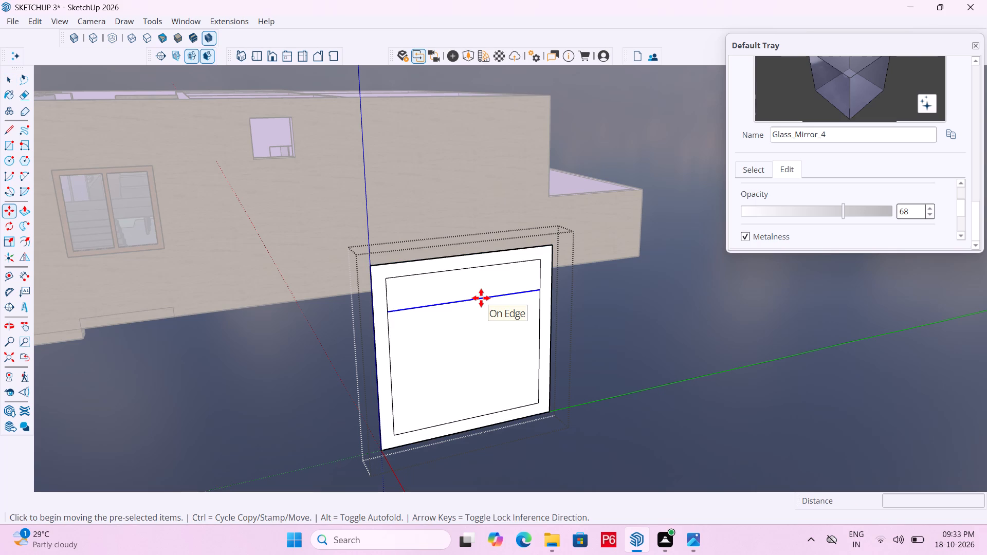
{"action": "left_click", "coordinate": [481, 298]}
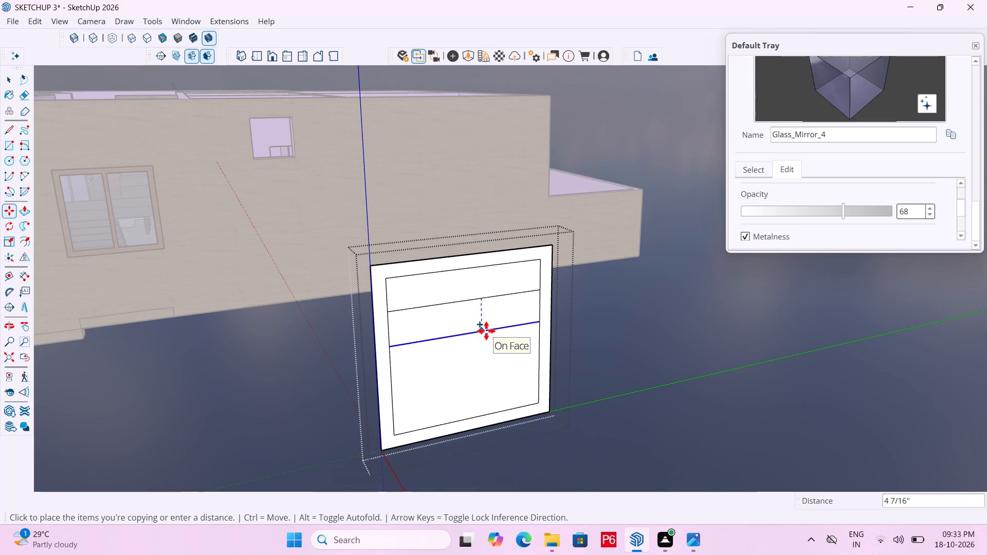
{"action": "left_click", "coordinate": [487, 328]}
{"action": "left_click", "coordinate": [487, 327]}
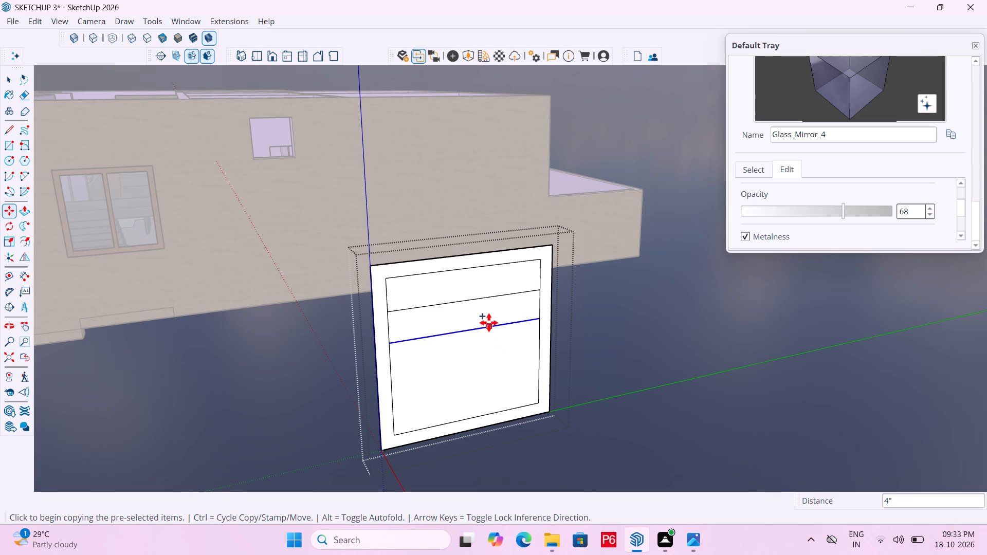
{"action": "left_click", "coordinate": [489, 330]}
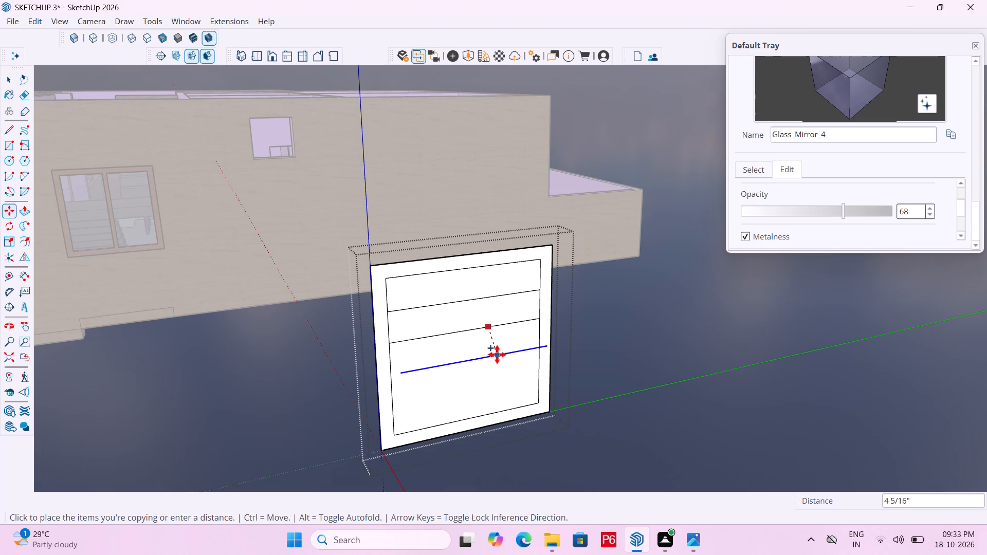
{"action": "left_click", "coordinate": [491, 355]}
{"action": "left_click", "coordinate": [491, 355]}
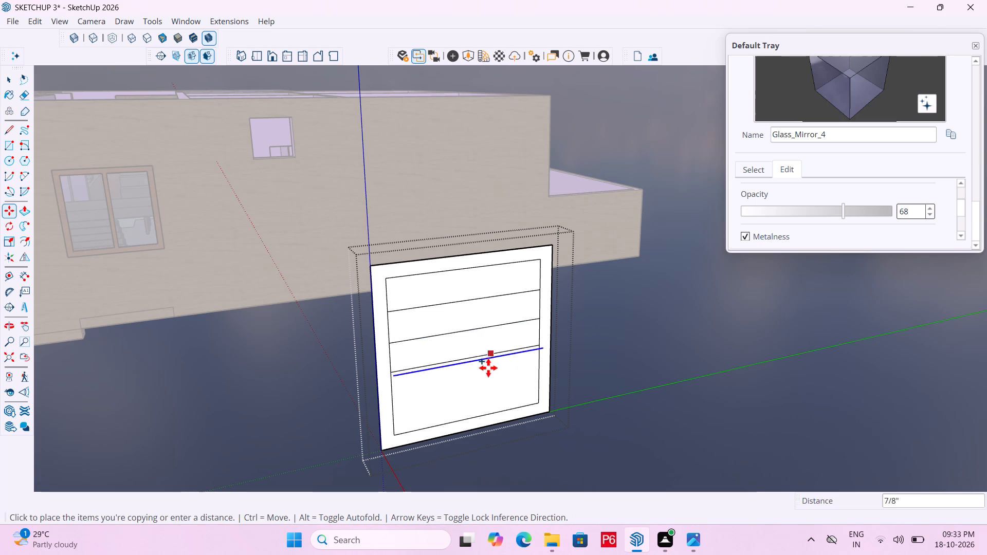
{"action": "left_click", "coordinate": [488, 384]}
{"action": "double_click", "coordinate": [488, 385]}
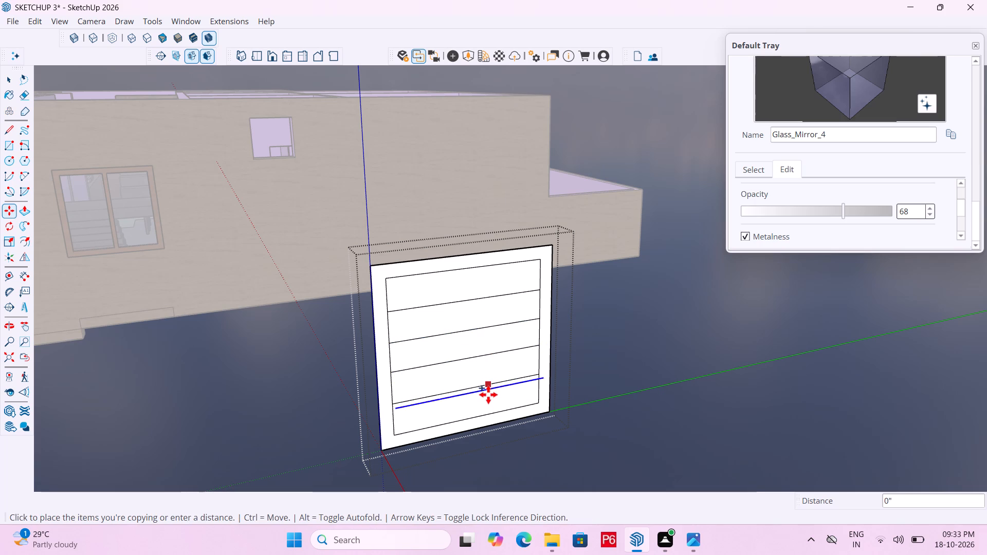
{"action": "key", "text": "Escape"}
Switch the paint materials from the Glass collection to Solid Colors.
{"action": "scroll", "coordinate": [414, 311], "scroll_direction": "up", "scroll_amount": 4}
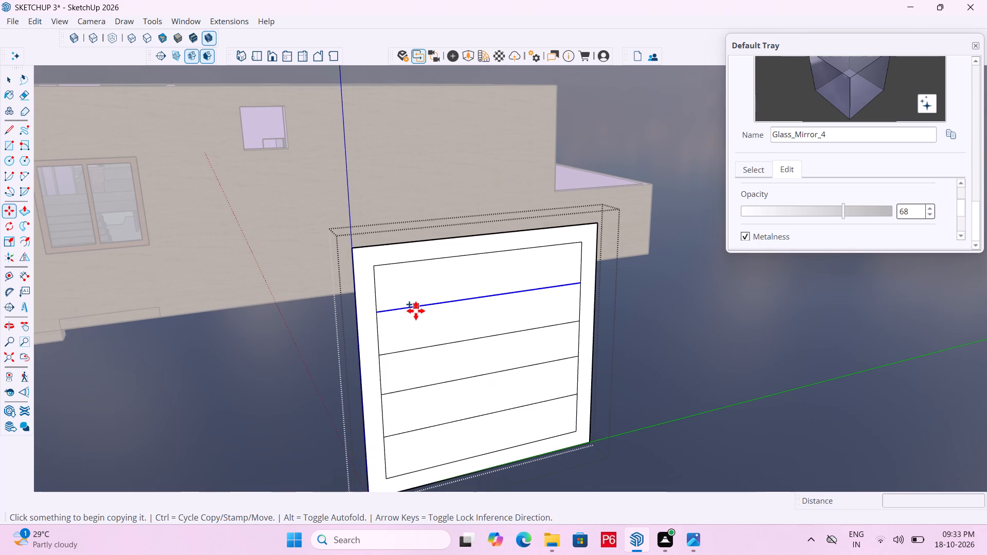
{"action": "middle_click_drag", "start_coordinate": [376, 334], "coordinate": [566, 354]}
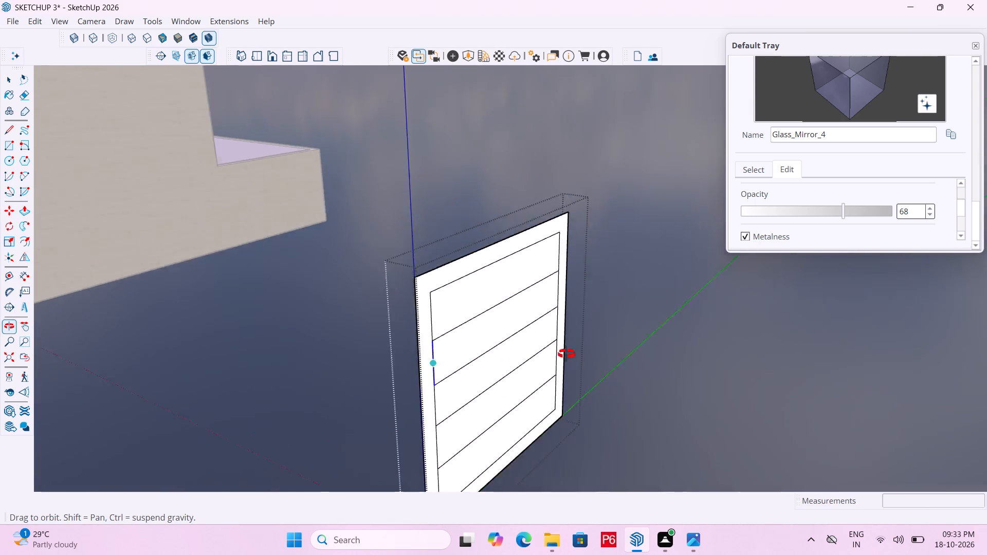
{"action": "middle_click_drag", "start_coordinate": [566, 354], "coordinate": [481, 343]}
{"action": "middle_click_drag", "start_coordinate": [448, 318], "coordinate": [398, 319]}
{"action": "key", "text": "b"}
{"action": "scroll", "coordinate": [844, 183], "scroll_direction": "down", "scroll_amount": 2}
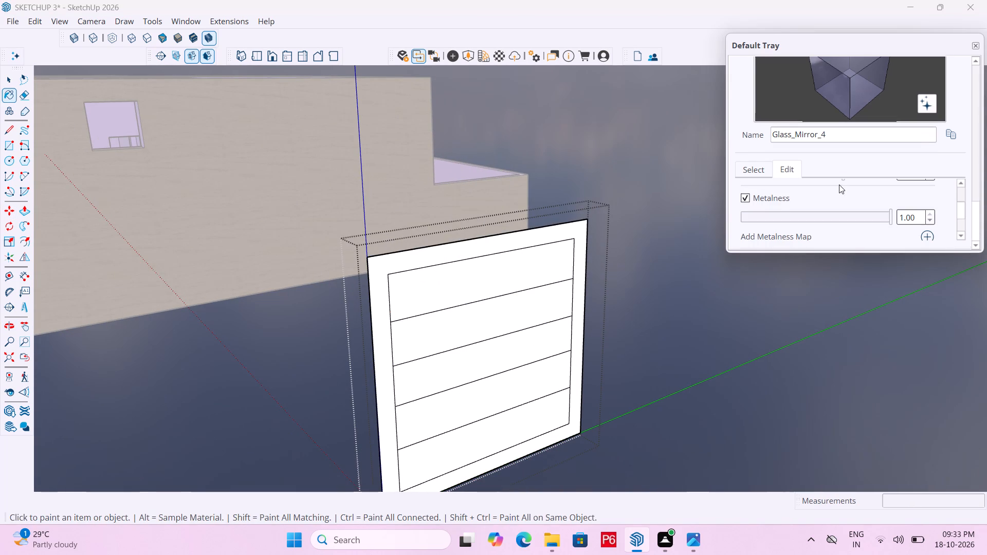
{"action": "left_click", "coordinate": [760, 172]}
{"action": "left_click", "coordinate": [822, 190]}
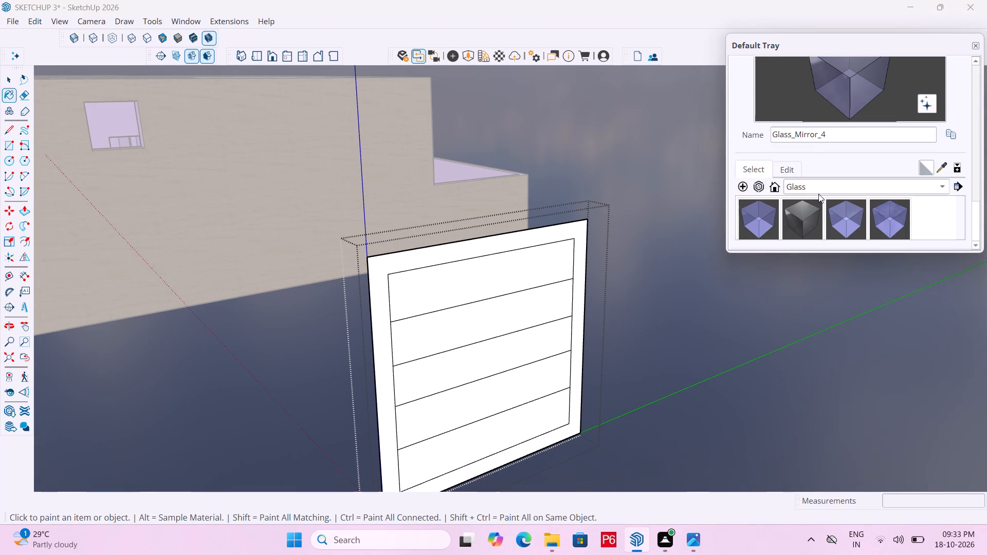
{"action": "left_click", "coordinate": [830, 154]}
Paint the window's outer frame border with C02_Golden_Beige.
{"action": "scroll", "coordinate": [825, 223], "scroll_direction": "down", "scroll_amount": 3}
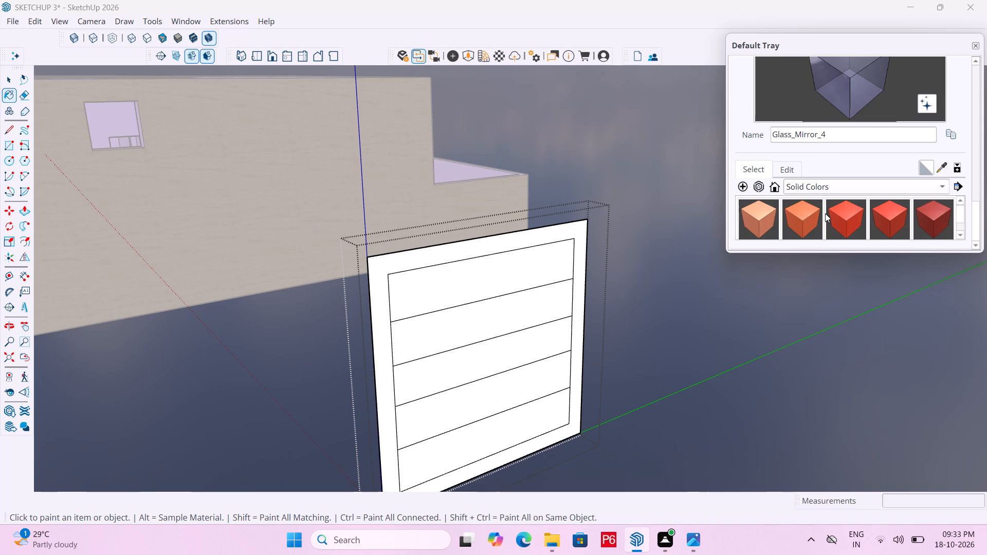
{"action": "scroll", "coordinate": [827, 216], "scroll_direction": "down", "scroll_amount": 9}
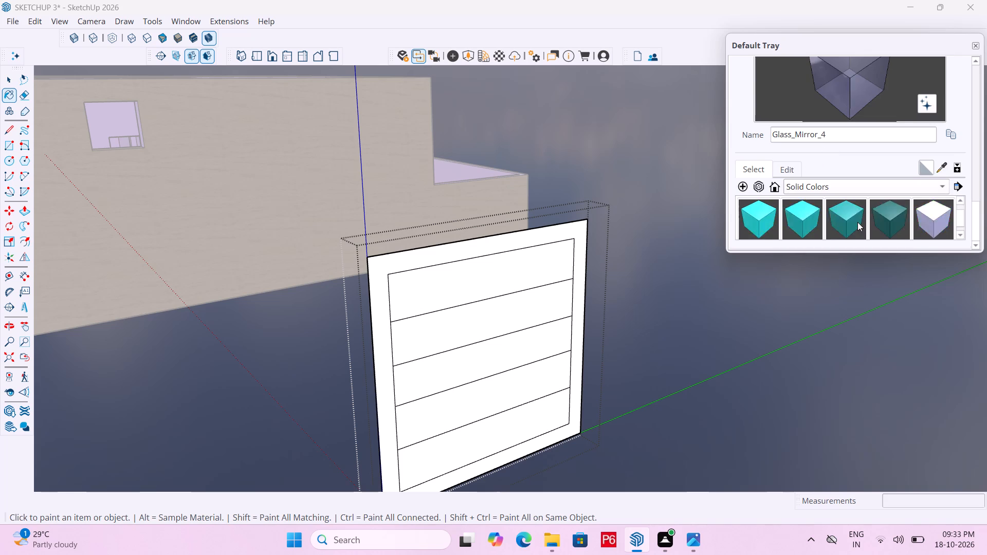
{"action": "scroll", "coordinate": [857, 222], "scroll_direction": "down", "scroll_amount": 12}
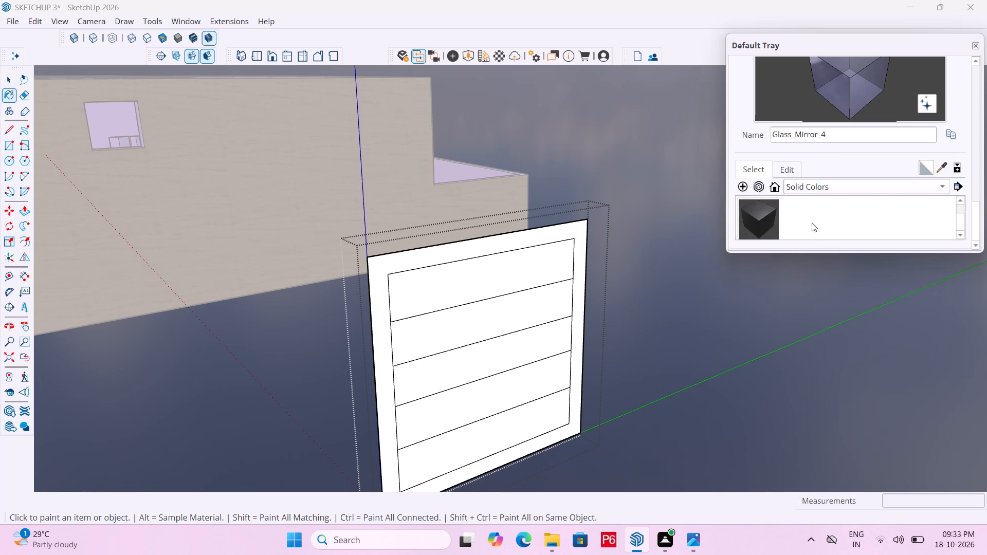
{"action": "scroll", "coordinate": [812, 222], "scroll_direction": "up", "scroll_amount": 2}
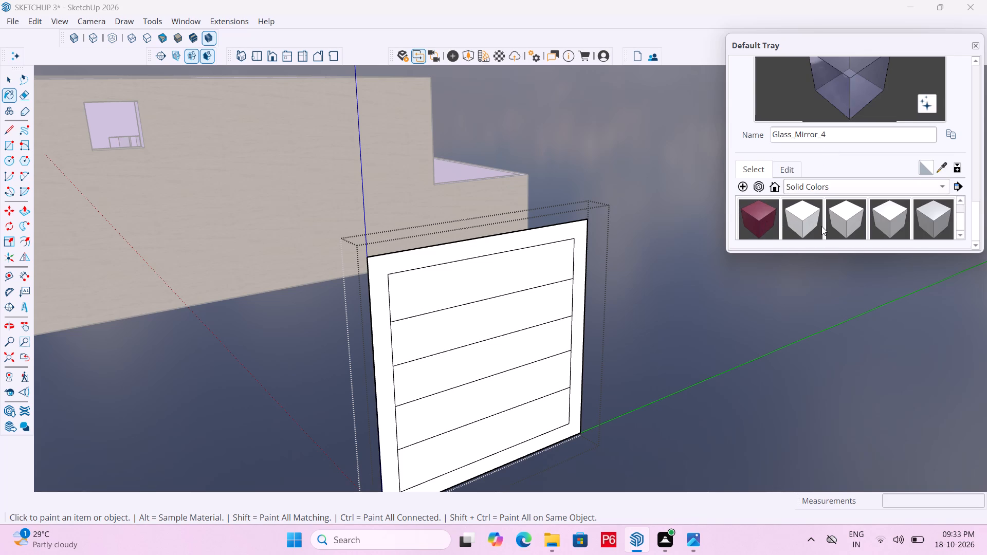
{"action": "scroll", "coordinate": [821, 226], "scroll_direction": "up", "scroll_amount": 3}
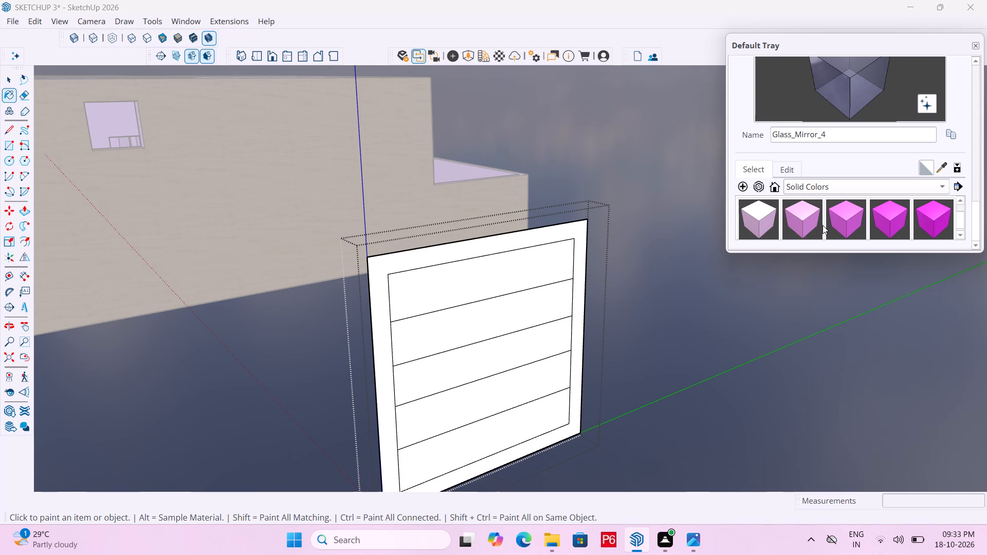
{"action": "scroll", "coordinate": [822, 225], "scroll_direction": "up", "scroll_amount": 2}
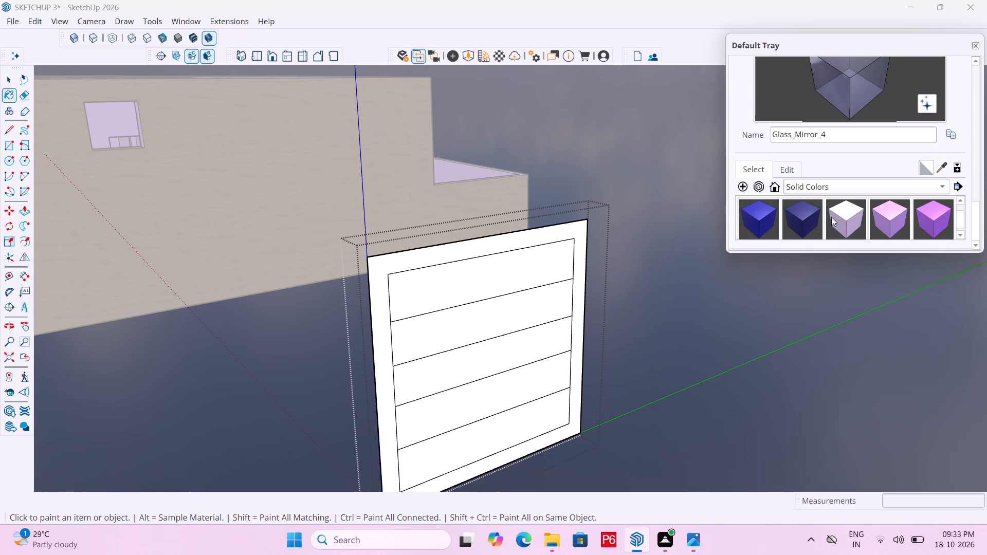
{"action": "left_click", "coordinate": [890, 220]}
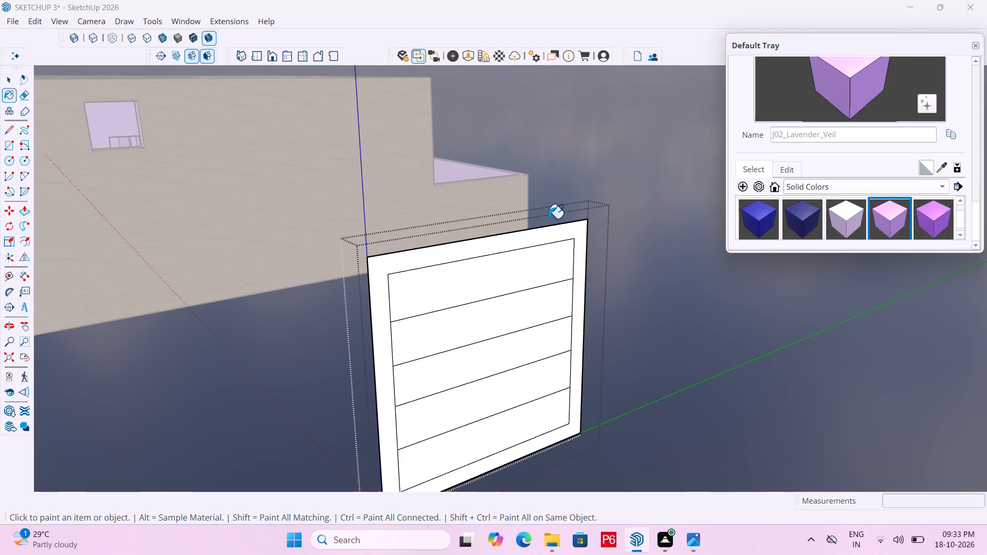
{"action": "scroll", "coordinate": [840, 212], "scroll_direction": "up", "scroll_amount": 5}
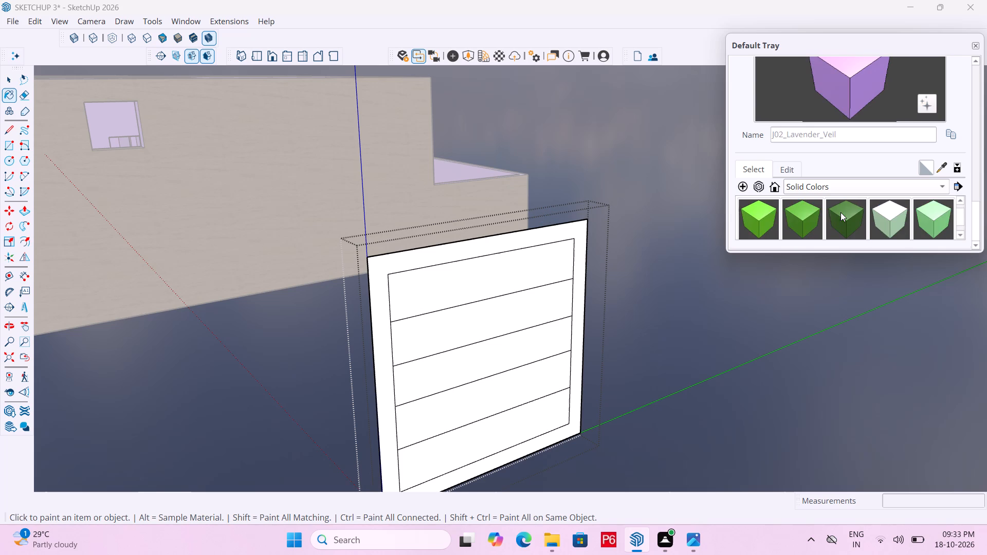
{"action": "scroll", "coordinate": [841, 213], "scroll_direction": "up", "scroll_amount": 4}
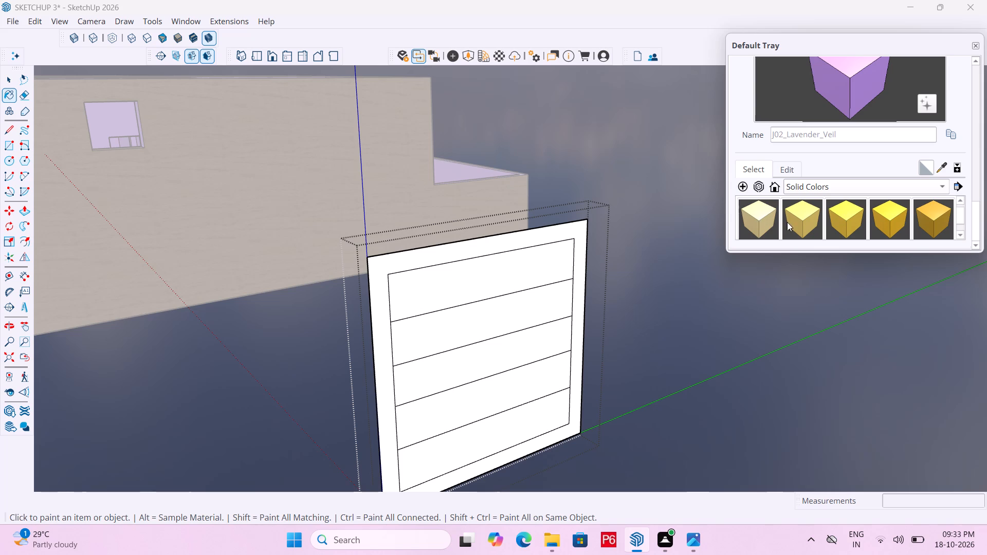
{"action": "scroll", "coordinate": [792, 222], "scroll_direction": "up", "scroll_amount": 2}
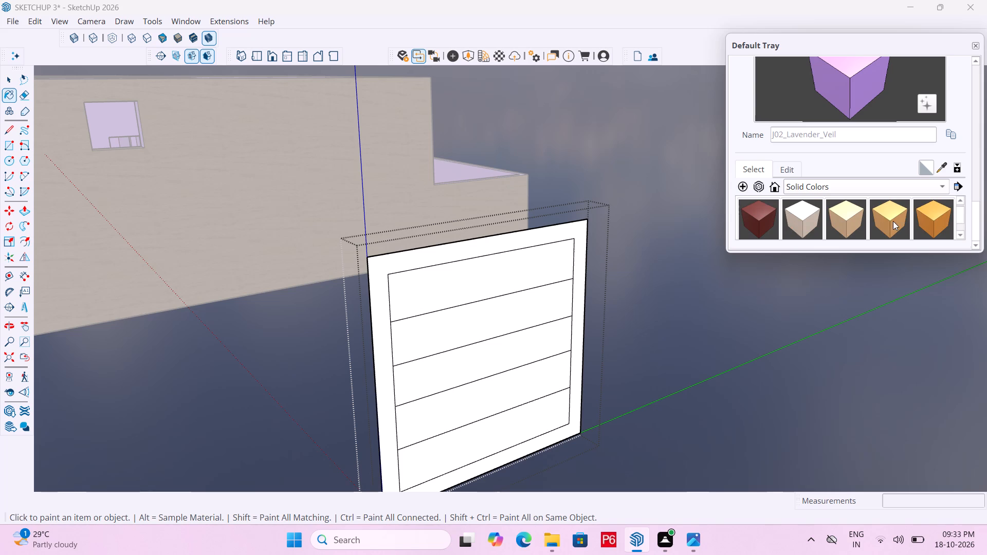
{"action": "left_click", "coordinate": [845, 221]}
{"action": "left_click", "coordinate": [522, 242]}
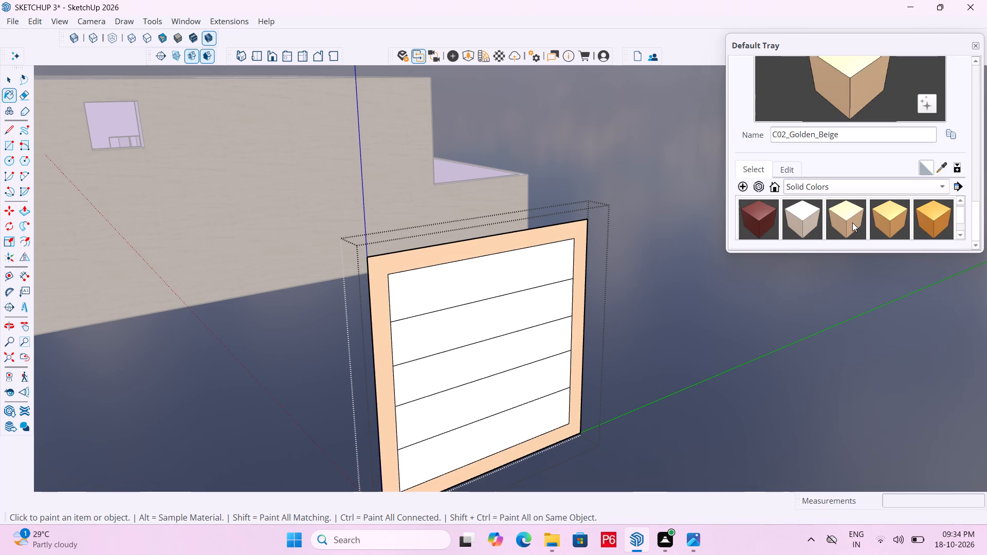
Paint the window's outer frame border with B08_Burnt_Sienna.
{"action": "scroll", "coordinate": [852, 223], "scroll_direction": "up", "scroll_amount": 1}
{"action": "scroll", "coordinate": [920, 220], "scroll_direction": "down", "scroll_amount": 1}
{"action": "left_click", "coordinate": [754, 220]}
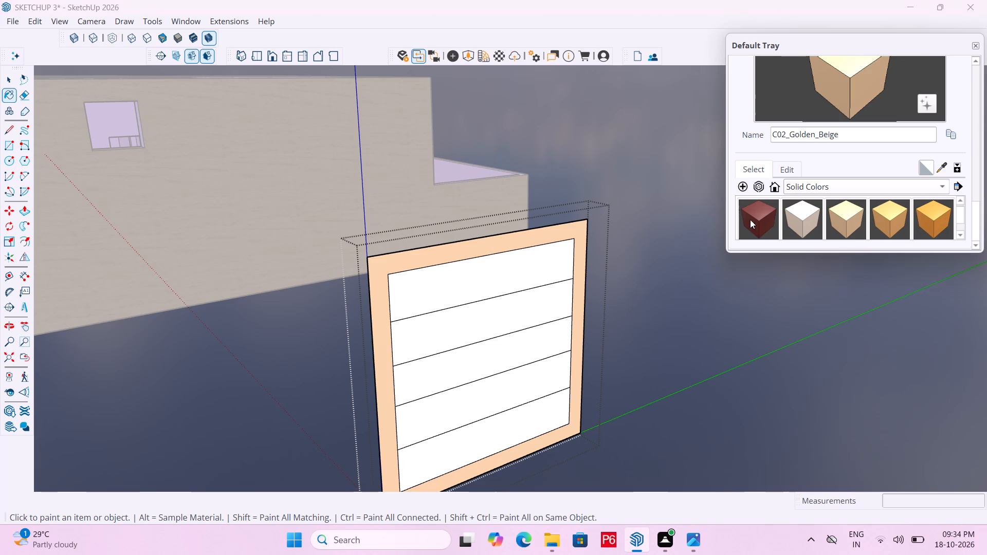
{"action": "left_click", "coordinate": [519, 238]}
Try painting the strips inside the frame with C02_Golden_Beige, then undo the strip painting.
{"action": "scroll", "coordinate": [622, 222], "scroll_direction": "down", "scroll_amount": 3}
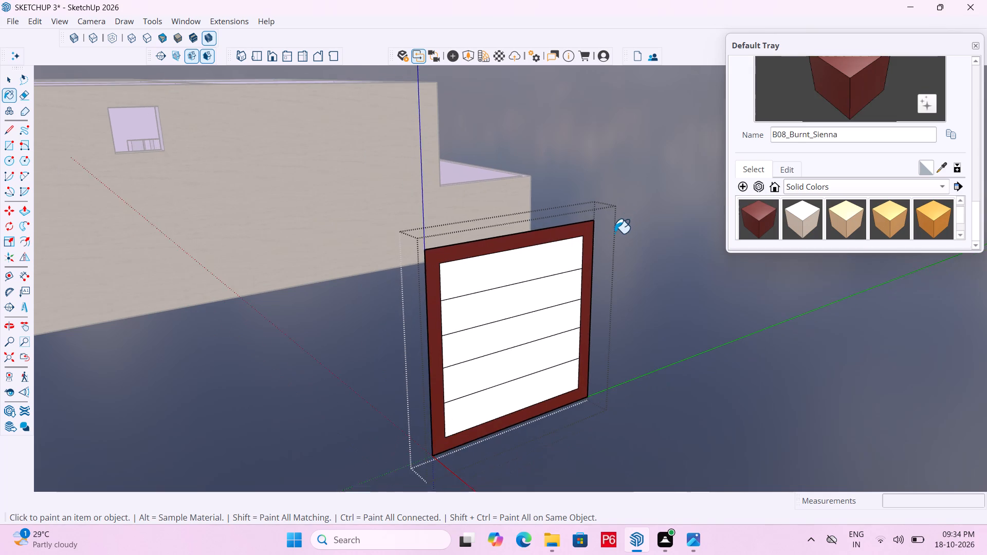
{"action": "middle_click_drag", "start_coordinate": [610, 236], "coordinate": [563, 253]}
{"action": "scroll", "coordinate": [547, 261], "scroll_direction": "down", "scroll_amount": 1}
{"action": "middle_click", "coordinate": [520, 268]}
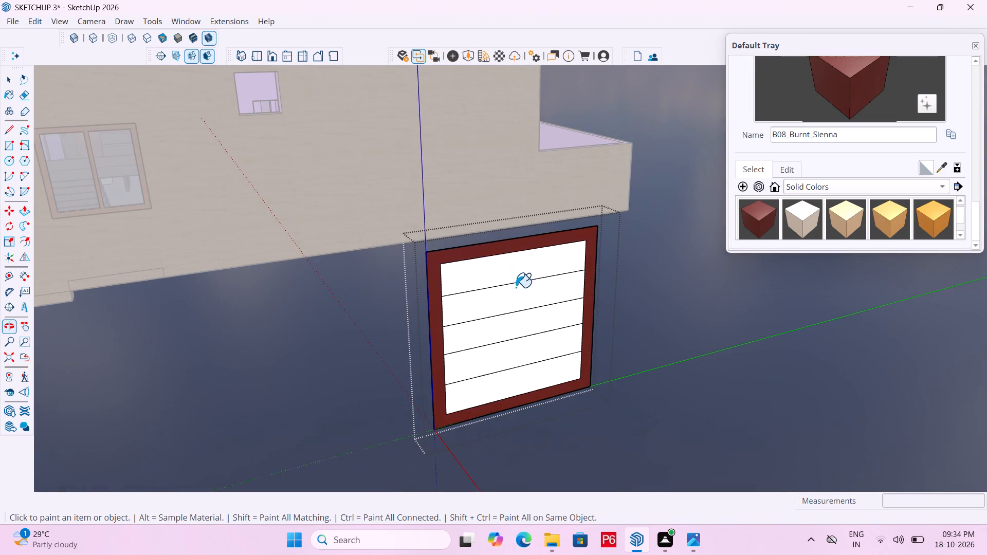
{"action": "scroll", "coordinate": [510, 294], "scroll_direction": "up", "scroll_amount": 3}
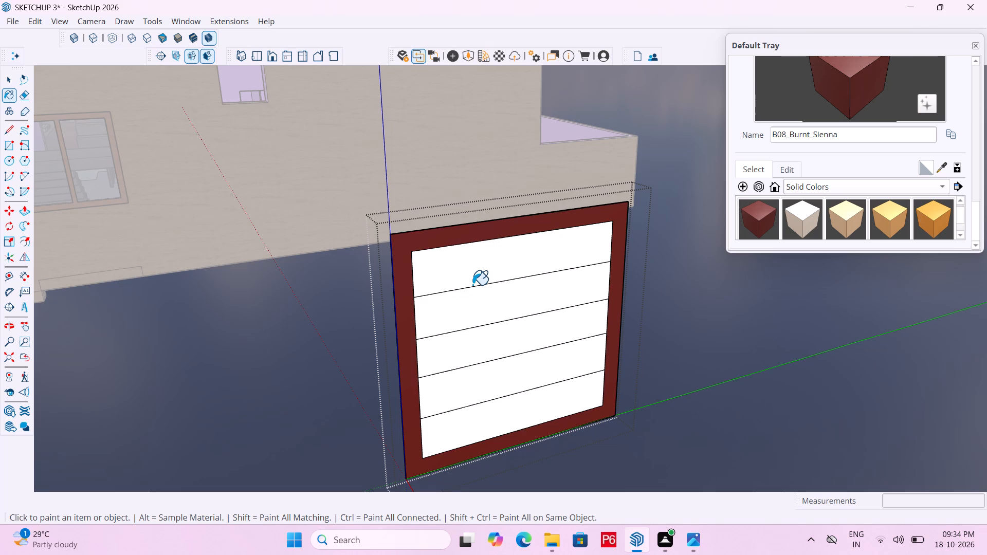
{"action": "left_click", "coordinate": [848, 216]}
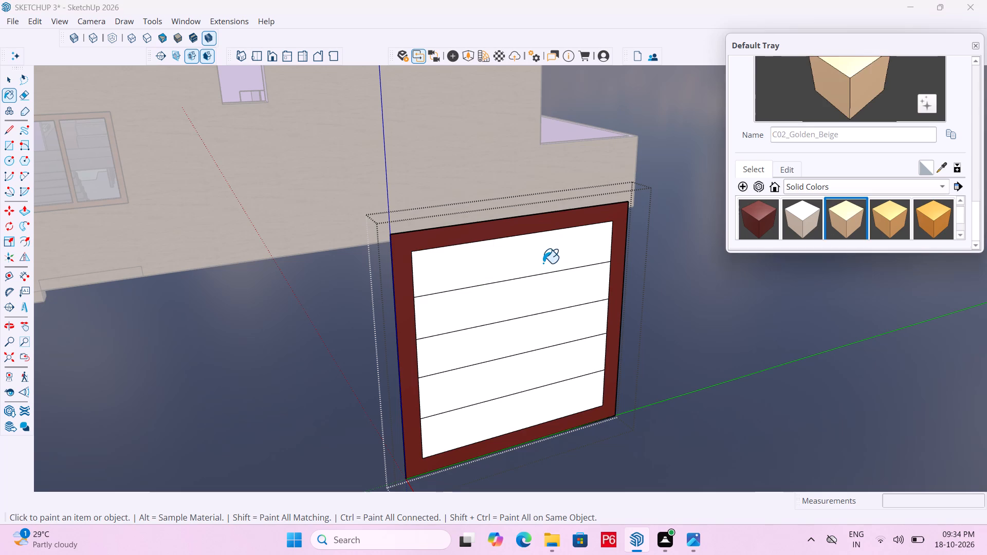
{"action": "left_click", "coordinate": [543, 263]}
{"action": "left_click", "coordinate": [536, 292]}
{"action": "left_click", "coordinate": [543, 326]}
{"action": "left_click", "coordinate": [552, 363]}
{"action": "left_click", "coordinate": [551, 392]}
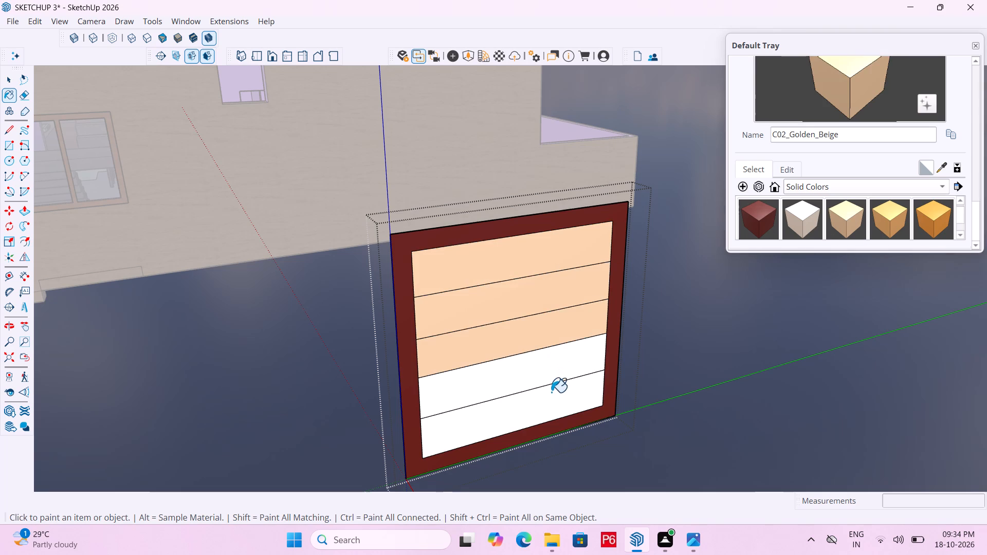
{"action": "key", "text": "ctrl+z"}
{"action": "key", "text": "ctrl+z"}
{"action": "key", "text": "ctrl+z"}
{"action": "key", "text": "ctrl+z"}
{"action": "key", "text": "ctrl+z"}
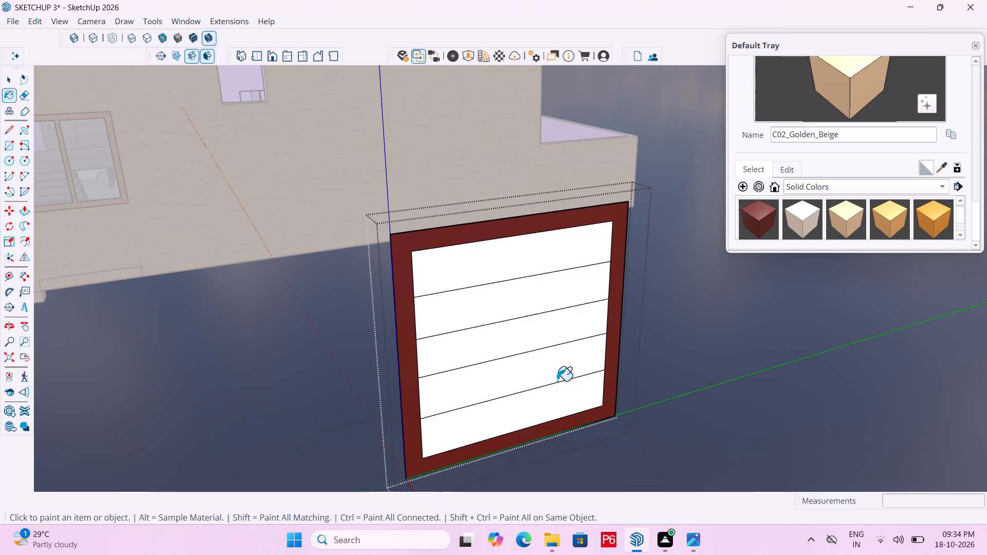
Draw a second horizontal line across the inner panel, slightly above the topmost dividing line.
{"action": "middle_click_drag", "start_coordinate": [533, 377], "coordinate": [343, 341]}
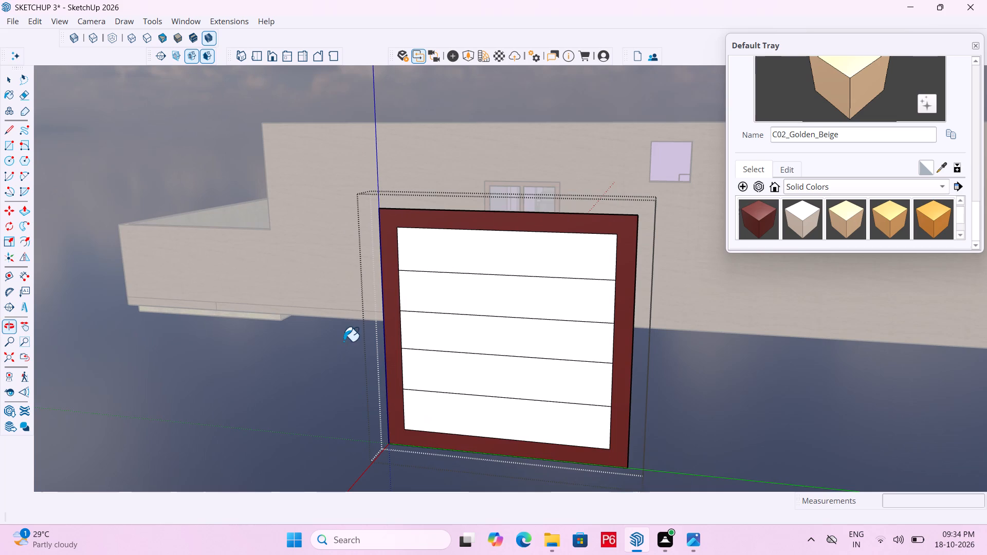
{"action": "key", "text": "l"}
{"action": "scroll", "coordinate": [459, 276], "scroll_direction": "up", "scroll_amount": 5}
{"action": "left_click", "coordinate": [366, 258]}
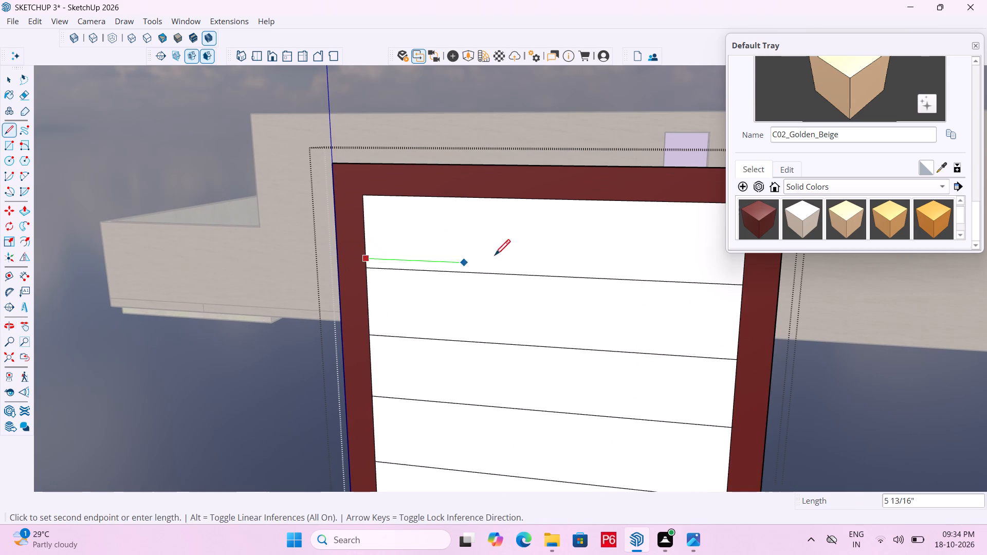
{"action": "left_click", "coordinate": [743, 278]}
{"action": "key", "text": "space"}
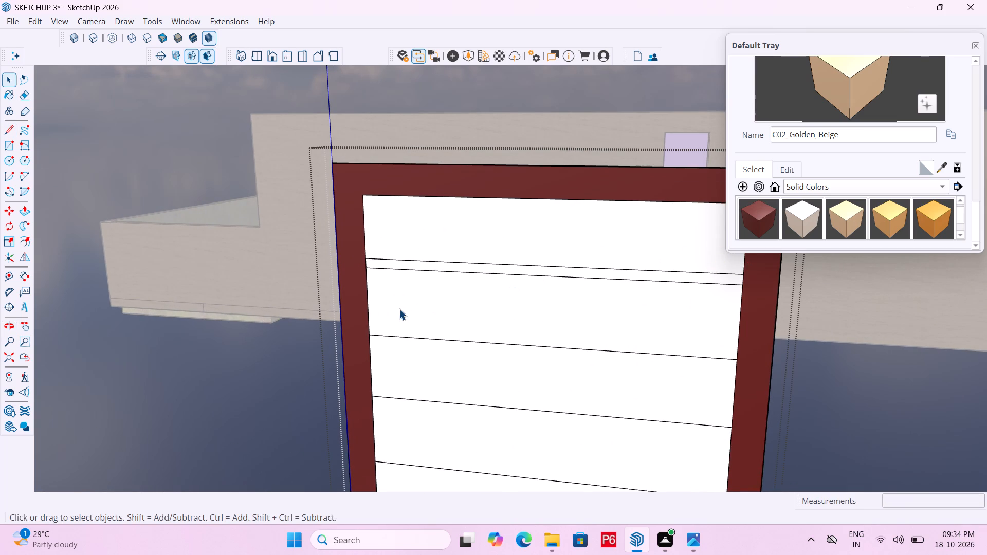
Draw a second line, about 1' 8 9/16" long, slightly above each of the three lower dividing lines in the window panel.
{"action": "key", "text": "l"}
{"action": "left_click", "coordinate": [371, 327]}
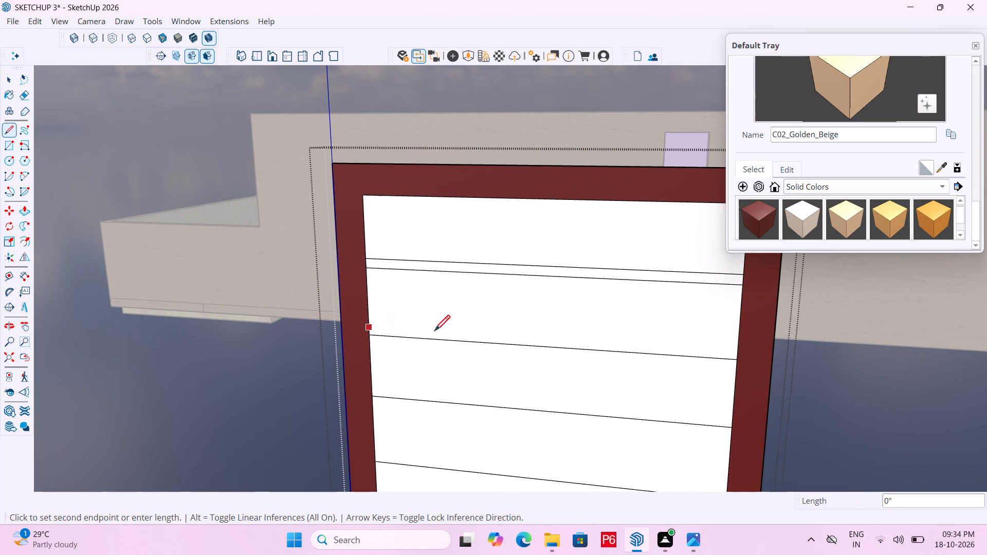
{"action": "left_click", "coordinate": [735, 349]}
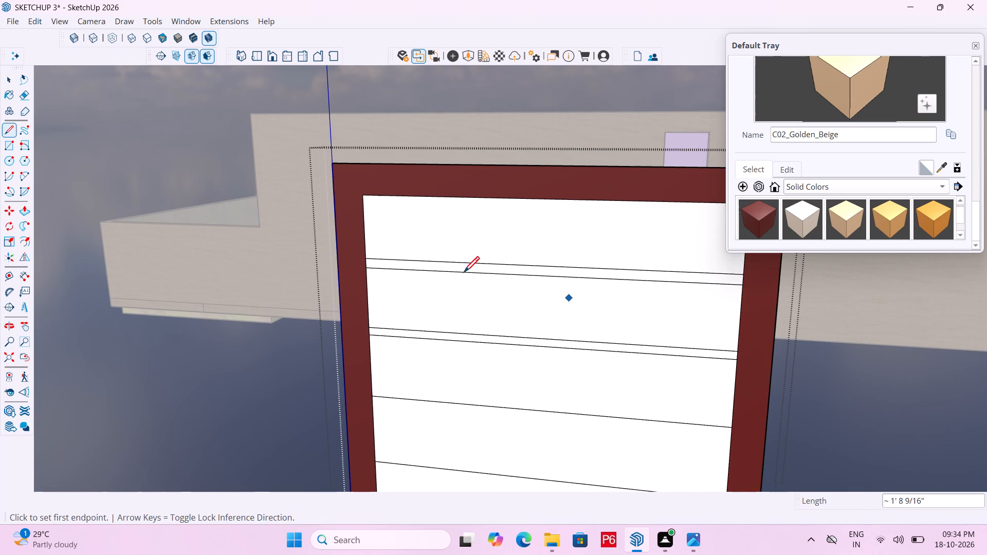
{"action": "scroll", "coordinate": [354, 261], "scroll_direction": "down", "scroll_amount": 4}
{"action": "key", "text": "space"}
{"action": "scroll", "coordinate": [389, 344], "scroll_direction": "up", "scroll_amount": 2}
{"action": "key", "text": "l"}
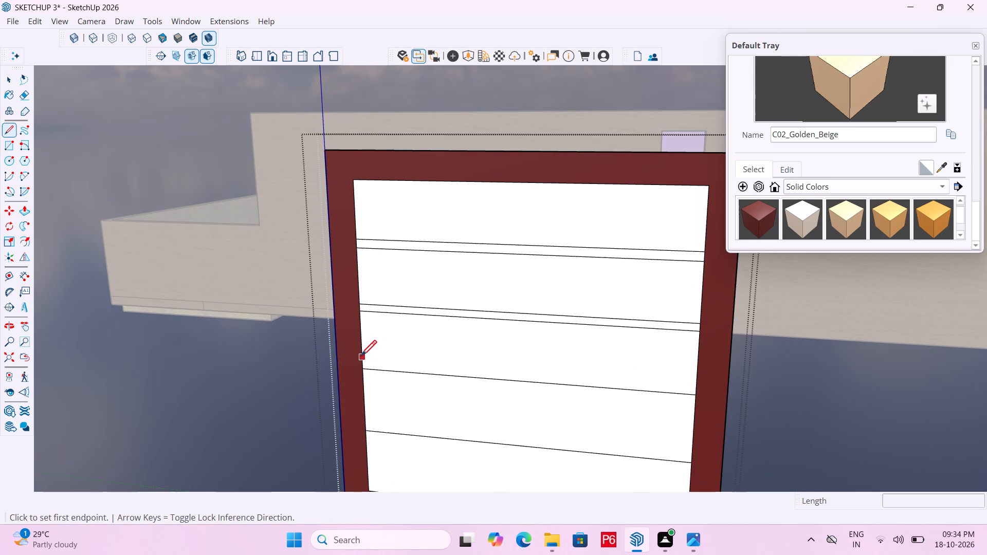
{"action": "left_click_drag", "start_coordinate": [363, 361], "coordinate": [368, 360]}
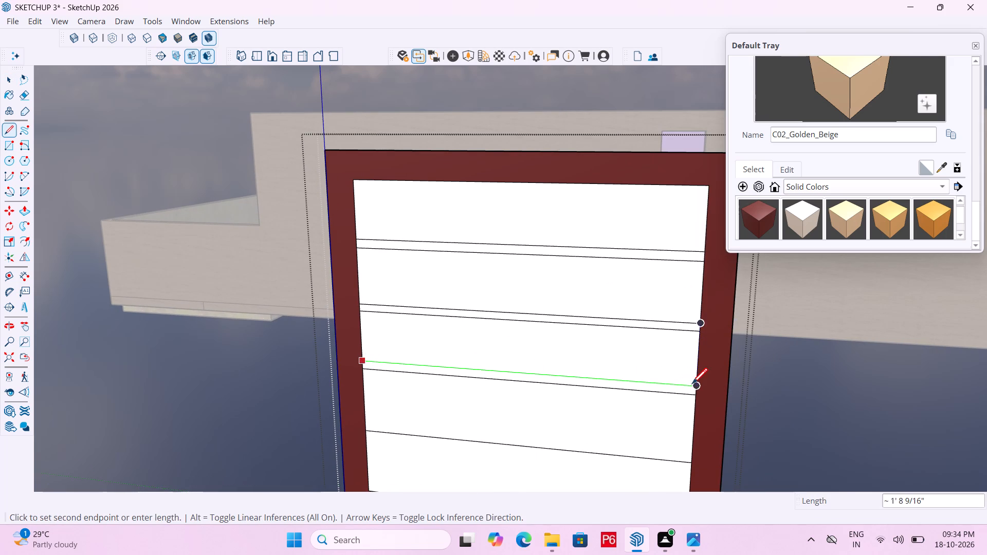
{"action": "left_click", "coordinate": [692, 385]}
{"action": "scroll", "coordinate": [413, 268], "scroll_direction": "down", "scroll_amount": 5}
{"action": "scroll", "coordinate": [531, 422], "scroll_direction": "up", "scroll_amount": 4}
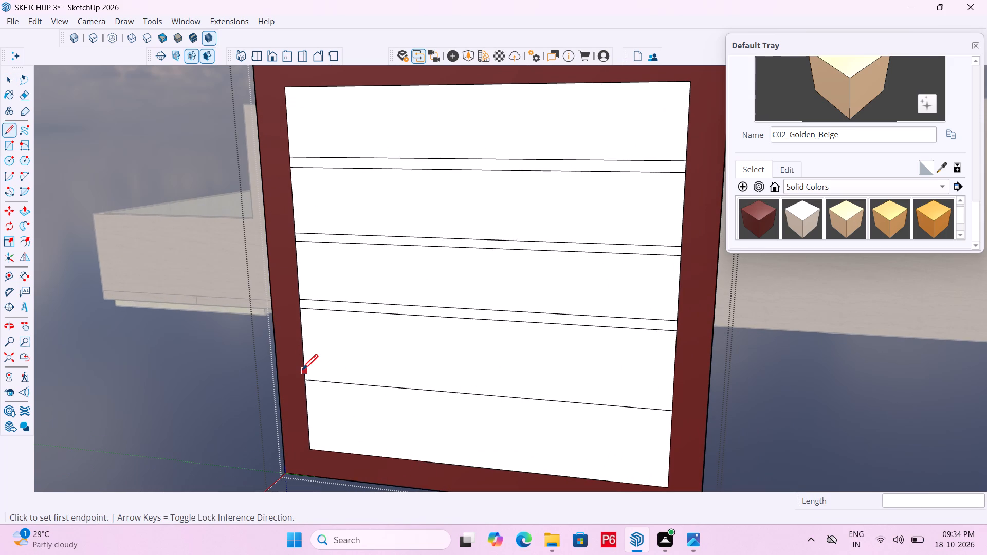
{"action": "left_click", "coordinate": [304, 372]}
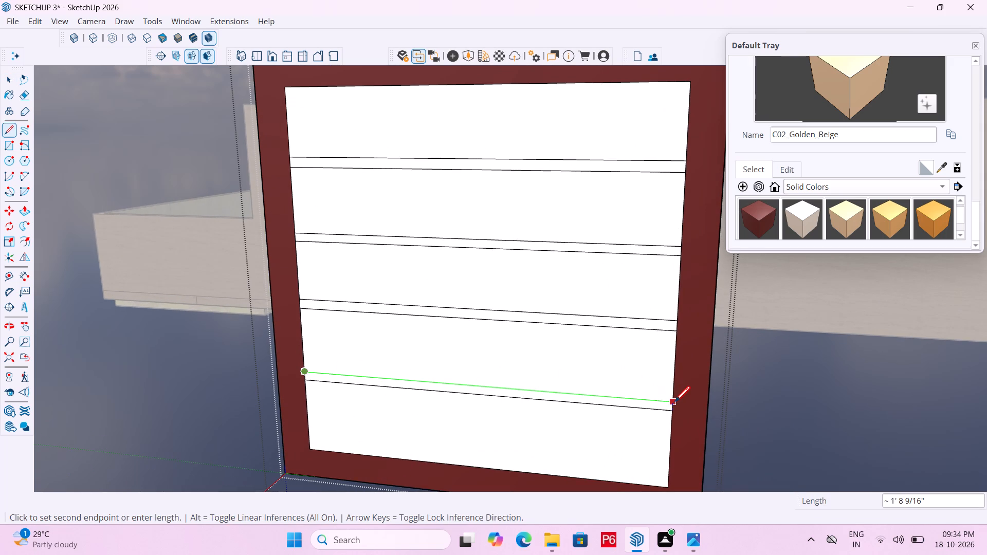
{"action": "left_click", "coordinate": [674, 403]}
{"action": "scroll", "coordinate": [497, 331], "scroll_direction": "down", "scroll_amount": 6}
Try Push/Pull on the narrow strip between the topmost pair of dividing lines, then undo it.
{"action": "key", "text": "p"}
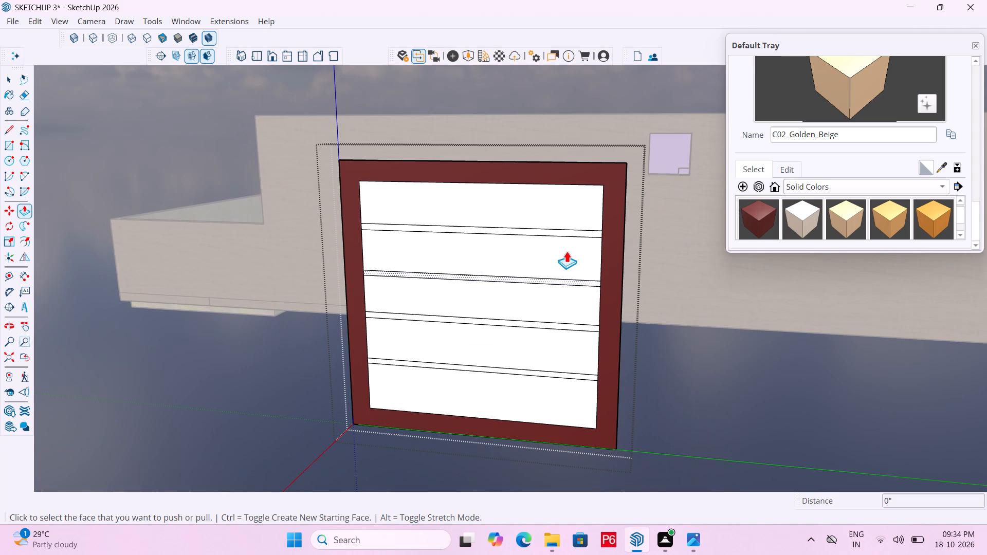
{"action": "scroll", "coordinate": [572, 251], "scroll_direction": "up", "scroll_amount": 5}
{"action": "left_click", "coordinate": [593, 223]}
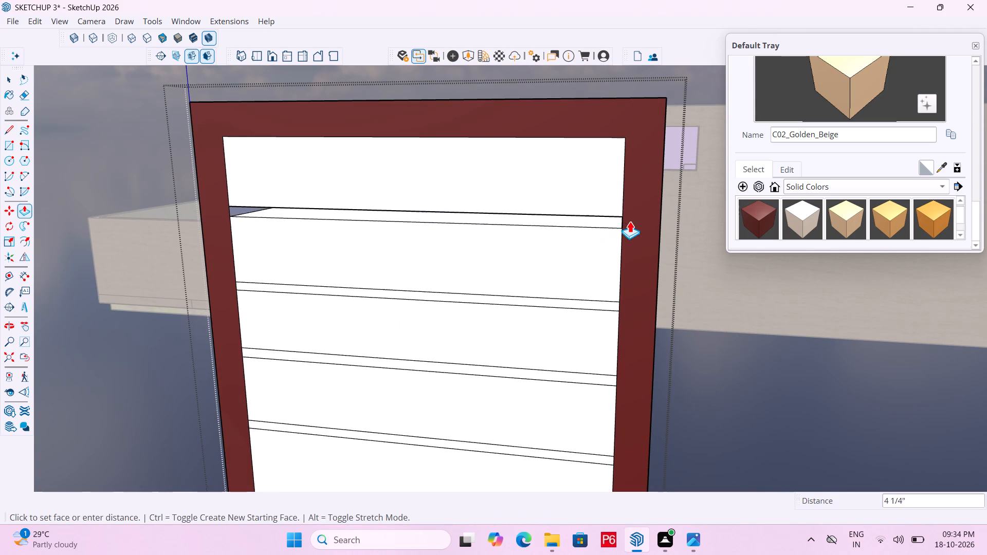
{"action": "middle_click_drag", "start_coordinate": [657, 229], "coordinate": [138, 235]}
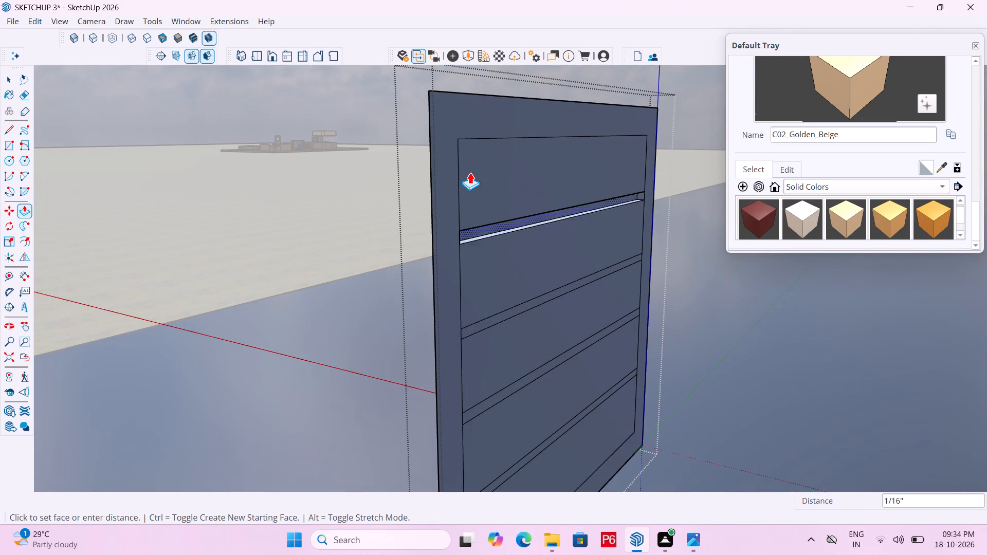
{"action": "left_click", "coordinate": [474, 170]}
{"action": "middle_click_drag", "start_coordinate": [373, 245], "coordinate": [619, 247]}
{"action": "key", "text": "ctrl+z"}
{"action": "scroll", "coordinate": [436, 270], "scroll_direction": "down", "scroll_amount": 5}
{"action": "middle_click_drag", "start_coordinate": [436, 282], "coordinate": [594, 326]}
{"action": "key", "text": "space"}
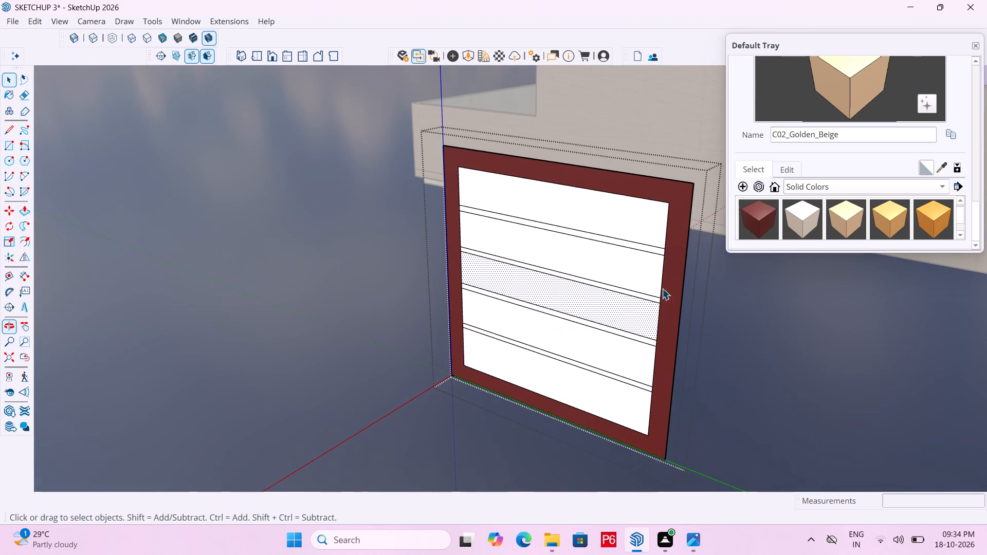
Push/Pull the window's Burnt Sienna frame border outward by about 2 1/2".
{"action": "left_click", "coordinate": [676, 232]}
{"action": "key", "text": "p"}
{"action": "left_click", "coordinate": [677, 228]}
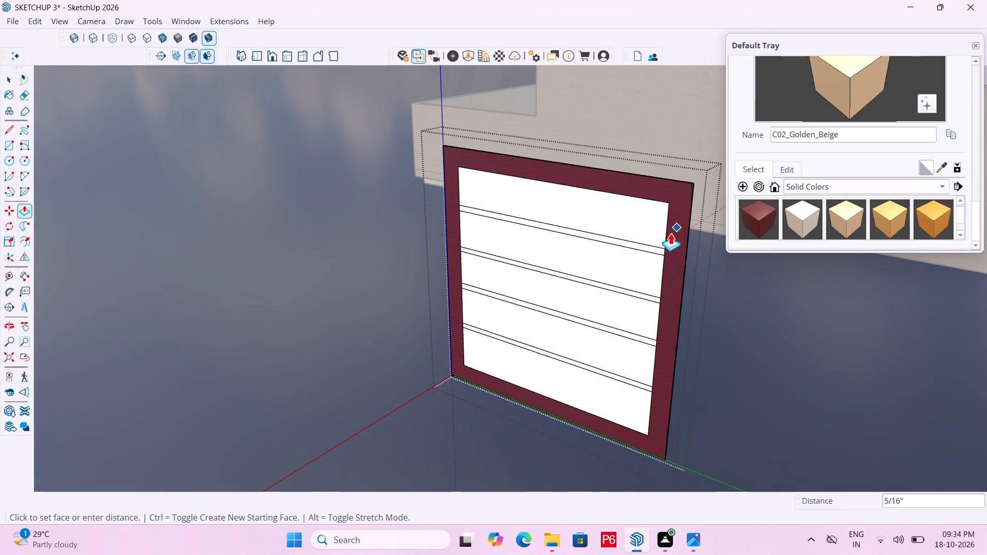
{"action": "left_click", "coordinate": [666, 242]}
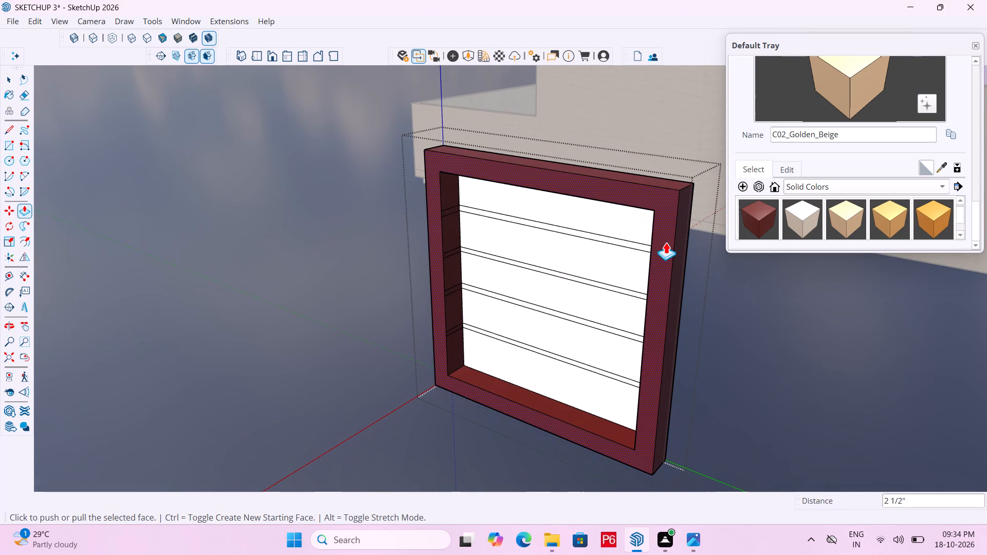
Erase the leftover strip lines crossing the inner side face of the frame's left upright.
{"action": "scroll", "coordinate": [594, 231], "scroll_direction": "up", "scroll_amount": 2}
{"action": "middle_click_drag", "start_coordinate": [600, 227], "coordinate": [604, 206]}
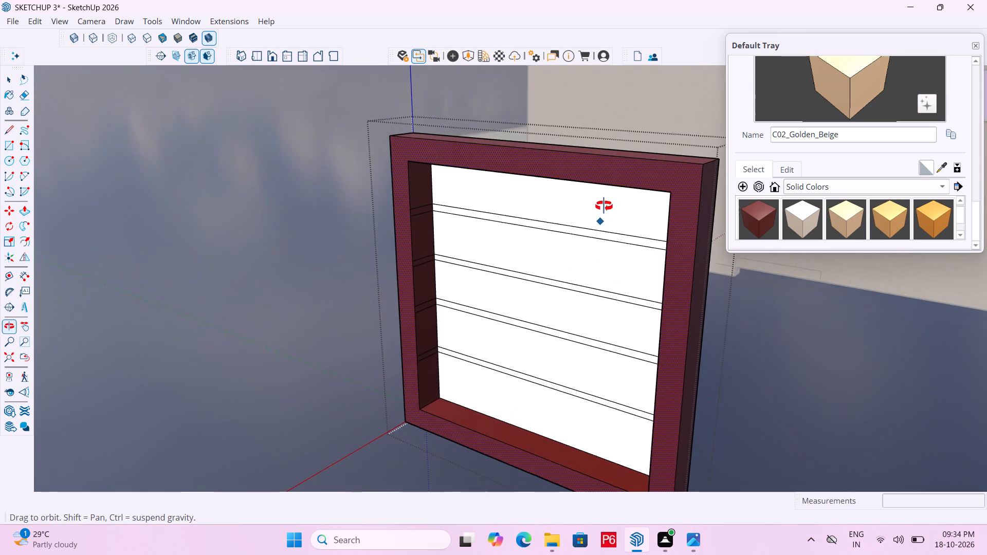
{"action": "middle_click_drag", "start_coordinate": [604, 206], "coordinate": [605, 205]}
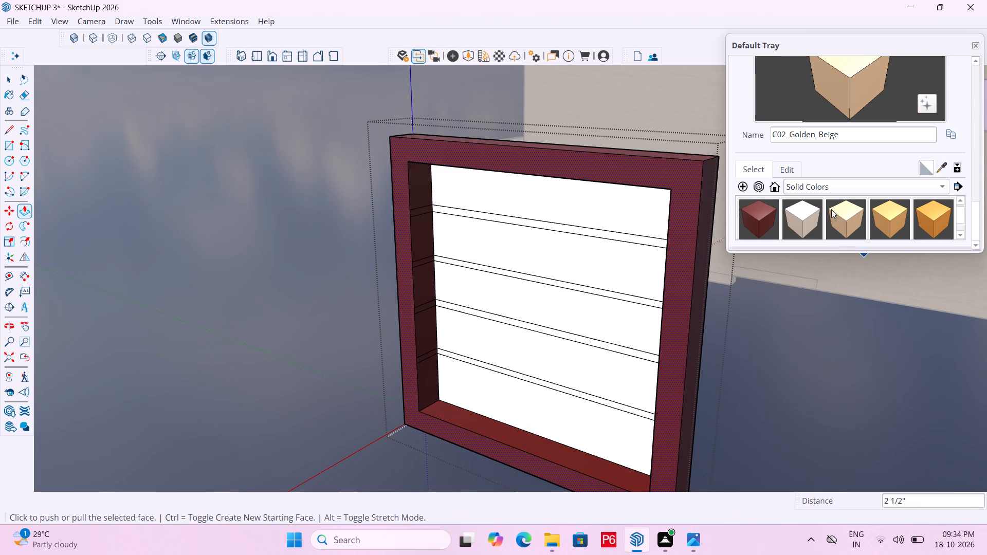
{"action": "key", "text": "e"}
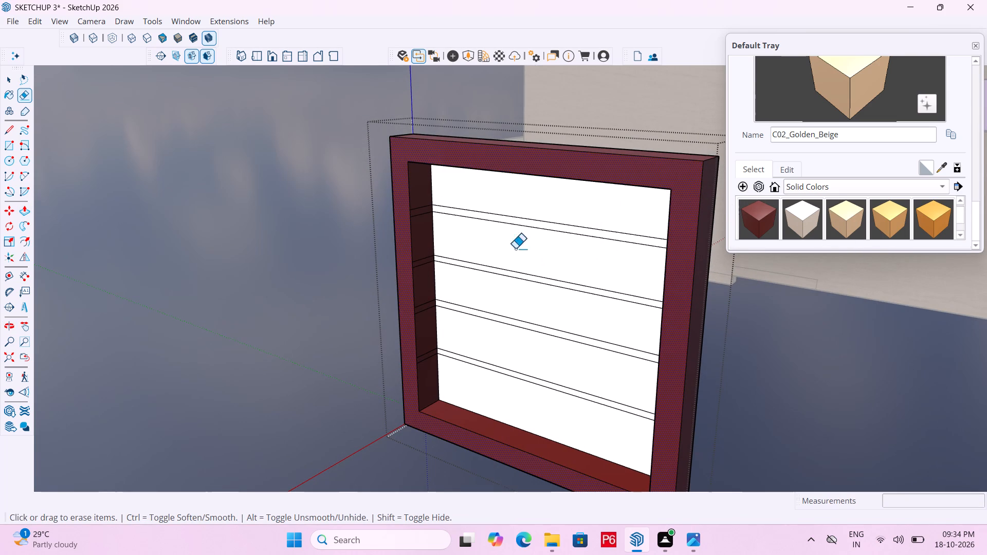
{"action": "scroll", "coordinate": [438, 251], "scroll_direction": "up", "scroll_amount": 5}
{"action": "left_click_drag", "start_coordinate": [423, 171], "coordinate": [422, 190]}
{"action": "left_click", "coordinate": [422, 191]}
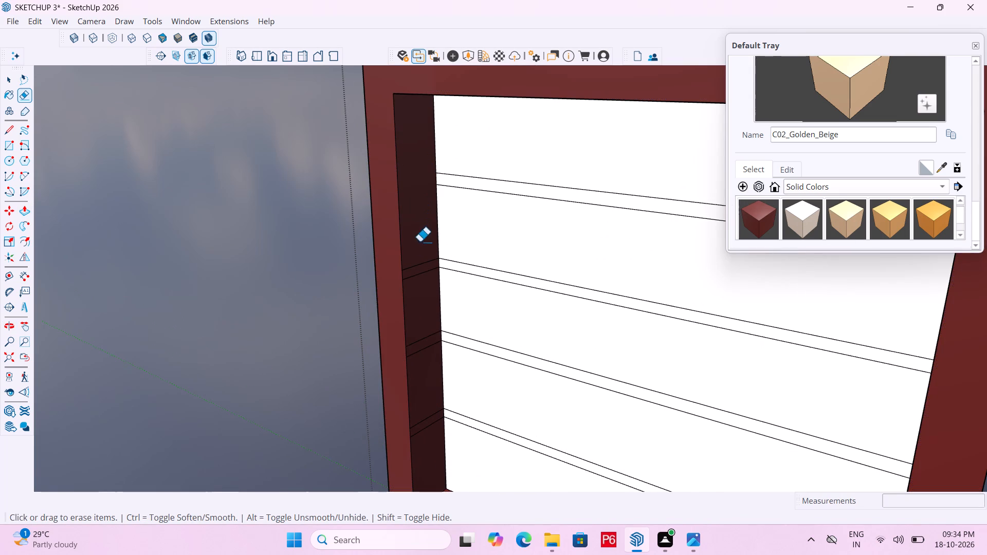
{"action": "left_click_drag", "start_coordinate": [419, 241], "coordinate": [426, 271]}
{"action": "scroll", "coordinate": [430, 136], "scroll_direction": "down", "scroll_amount": 5}
{"action": "scroll", "coordinate": [426, 335], "scroll_direction": "up", "scroll_amount": 5}
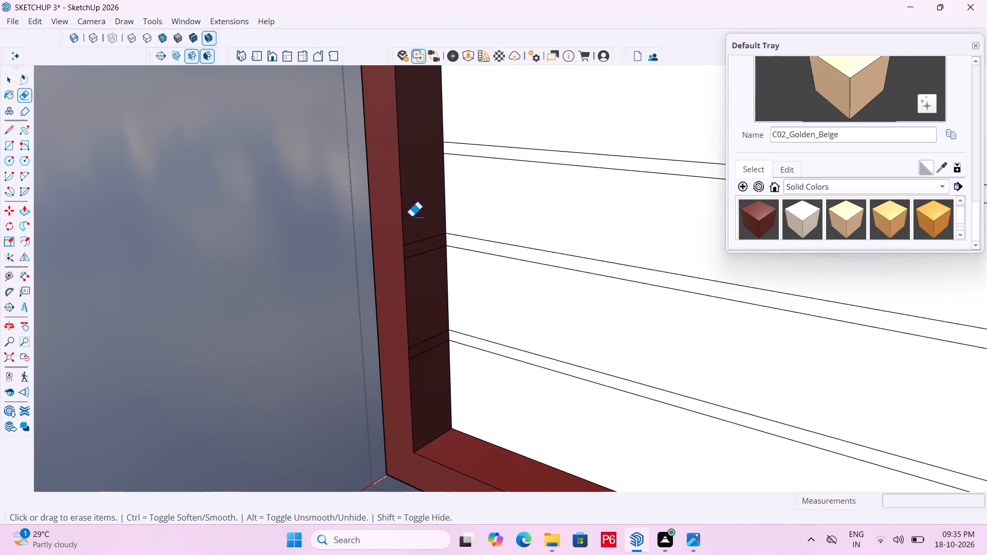
{"action": "left_click_drag", "start_coordinate": [419, 218], "coordinate": [427, 357]}
{"action": "scroll", "coordinate": [371, 225], "scroll_direction": "down", "scroll_amount": 7}
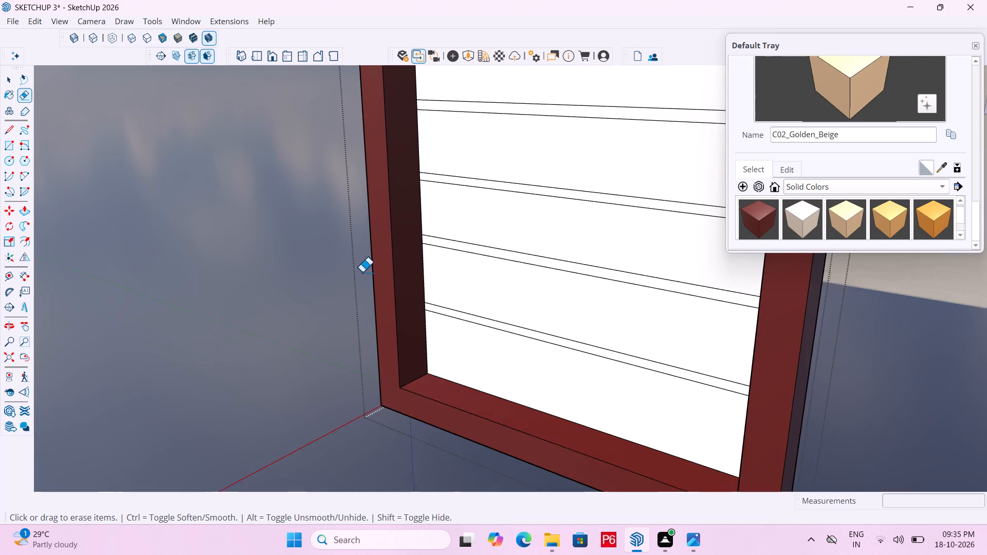
Erase the leftover strip lines crossing the inner side face of the frame's right upright.
{"action": "scroll", "coordinate": [363, 284], "scroll_direction": "down", "scroll_amount": 5}
{"action": "middle_click_drag", "start_coordinate": [376, 297], "coordinate": [809, 271]}
{"action": "scroll", "coordinate": [604, 158], "scroll_direction": "up", "scroll_amount": 4}
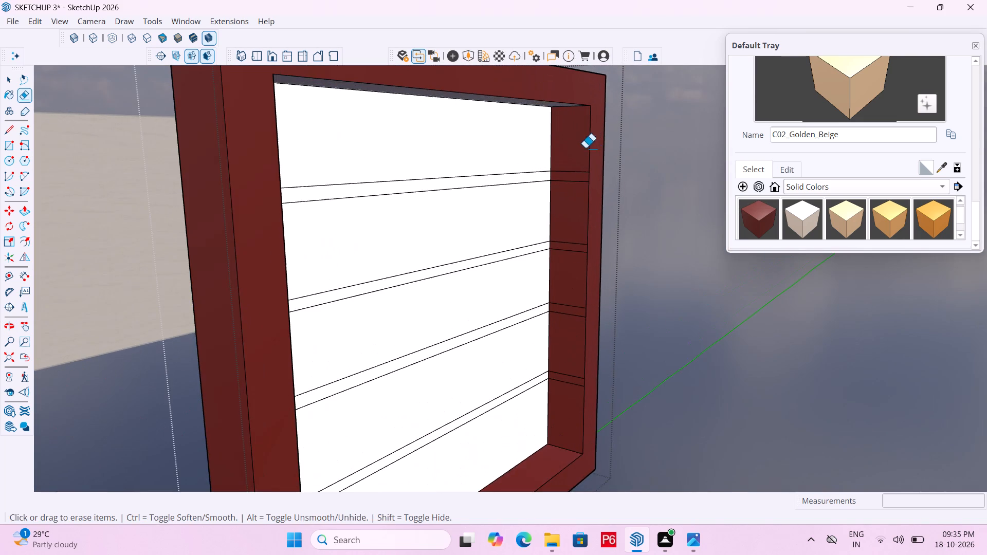
{"action": "middle_click_drag", "start_coordinate": [565, 146], "coordinate": [554, 91]}
{"action": "left_click_drag", "start_coordinate": [564, 164], "coordinate": [568, 180]}
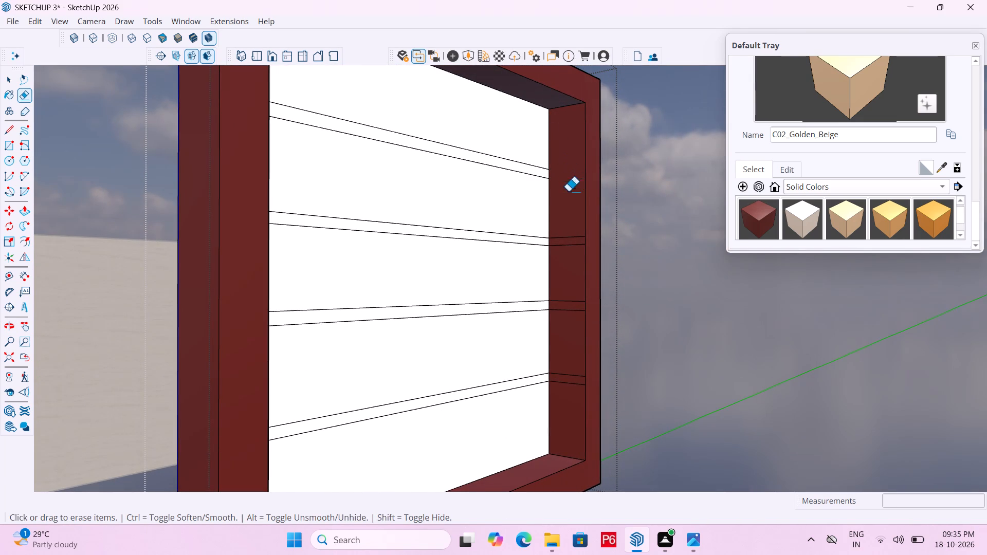
{"action": "left_click_drag", "start_coordinate": [569, 209], "coordinate": [569, 253]}
{"action": "left_click_drag", "start_coordinate": [569, 297], "coordinate": [571, 327]}
{"action": "left_click_drag", "start_coordinate": [572, 367], "coordinate": [572, 391]}
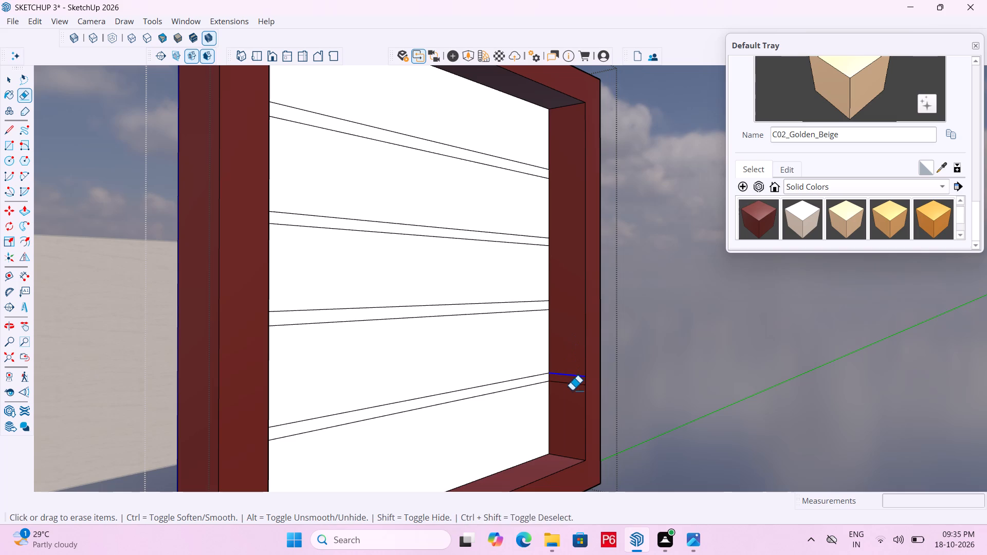
{"action": "left_click_drag", "start_coordinate": [572, 391], "coordinate": [572, 392]}
Check the extruded frame from several sides and save the model.
{"action": "scroll", "coordinate": [572, 166], "scroll_direction": "down", "scroll_amount": 6}
{"action": "middle_click_drag", "start_coordinate": [607, 179], "coordinate": [618, 60]}
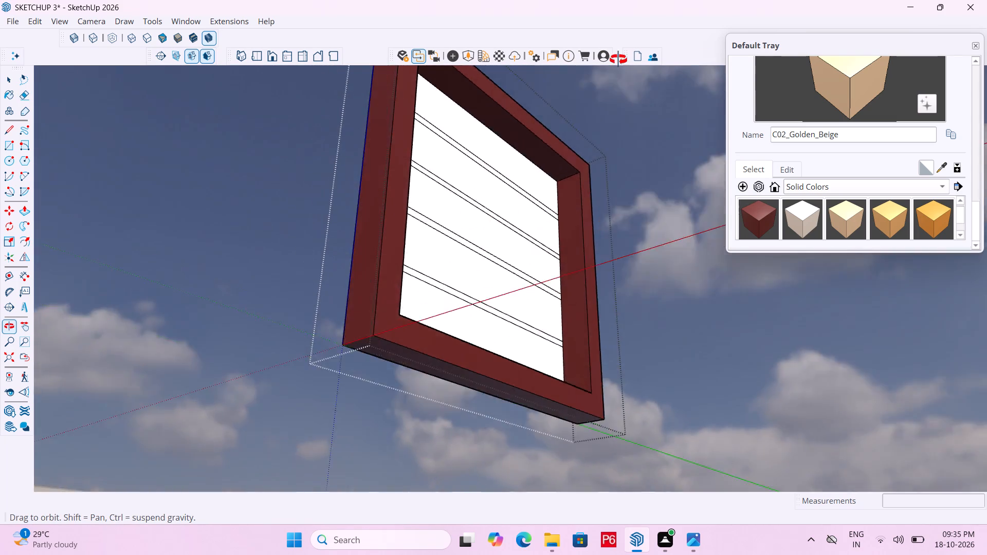
{"action": "middle_click_drag", "start_coordinate": [618, 60], "coordinate": [26, 187]}
{"action": "middle_click_drag", "start_coordinate": [478, 212], "coordinate": [473, 211]}
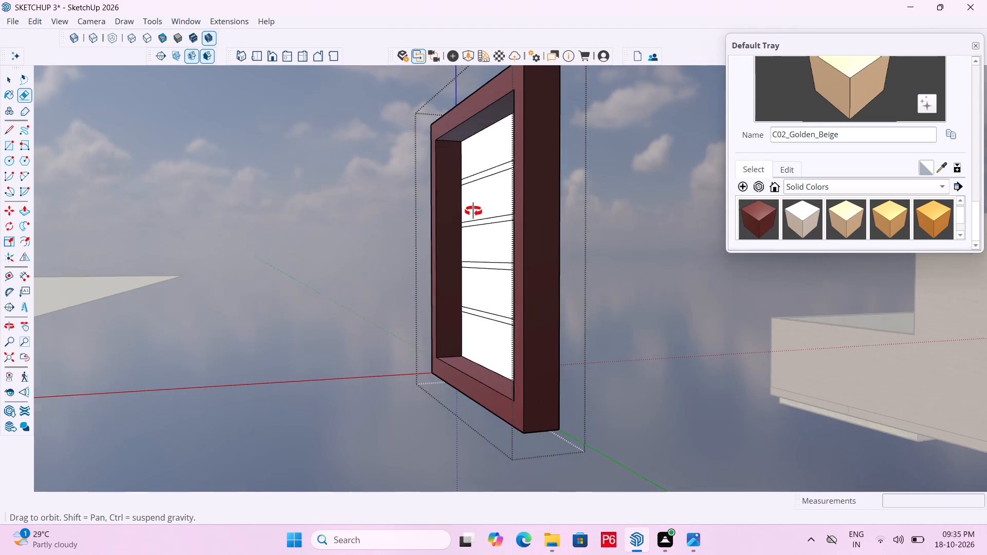
{"action": "middle_click_drag", "start_coordinate": [473, 211], "coordinate": [173, 211]}
{"action": "middle_click_drag", "start_coordinate": [305, 175], "coordinate": [779, 236]}
{"action": "key", "text": "ctrl+s"}
{"action": "key", "text": "ctrl+s"}
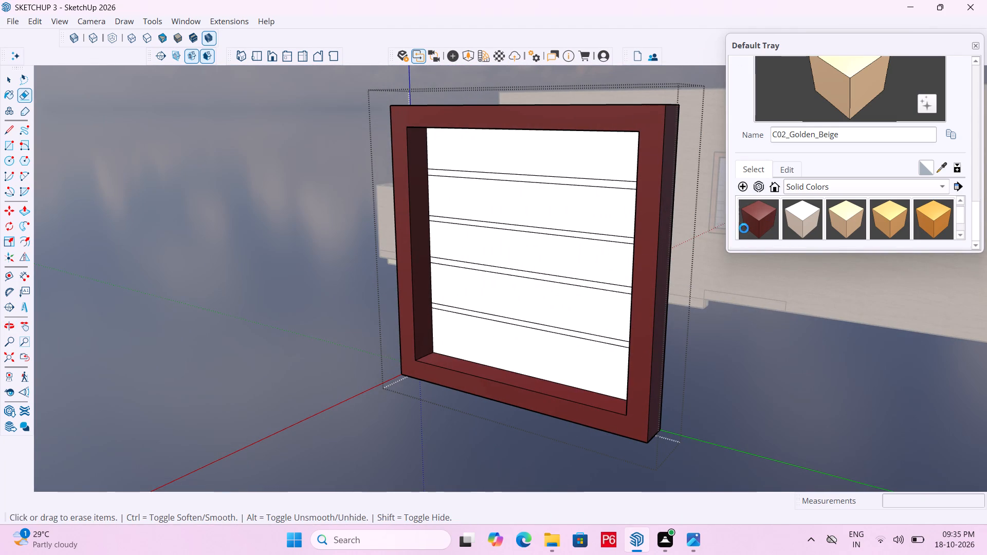
{"action": "key", "text": "ctrl+s"}
{"action": "key", "text": "ctrl+s"}
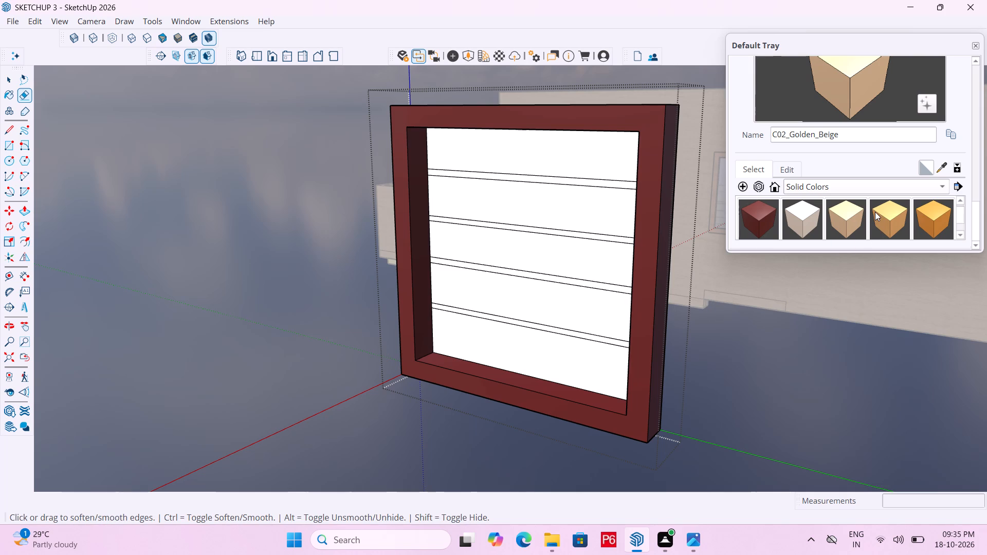
Paint the five wide strips inside the frame with C03_Honey_Glow, leaving the narrow strips between them unpainted.
{"action": "scroll", "coordinate": [875, 212], "scroll_direction": "down", "scroll_amount": 1}
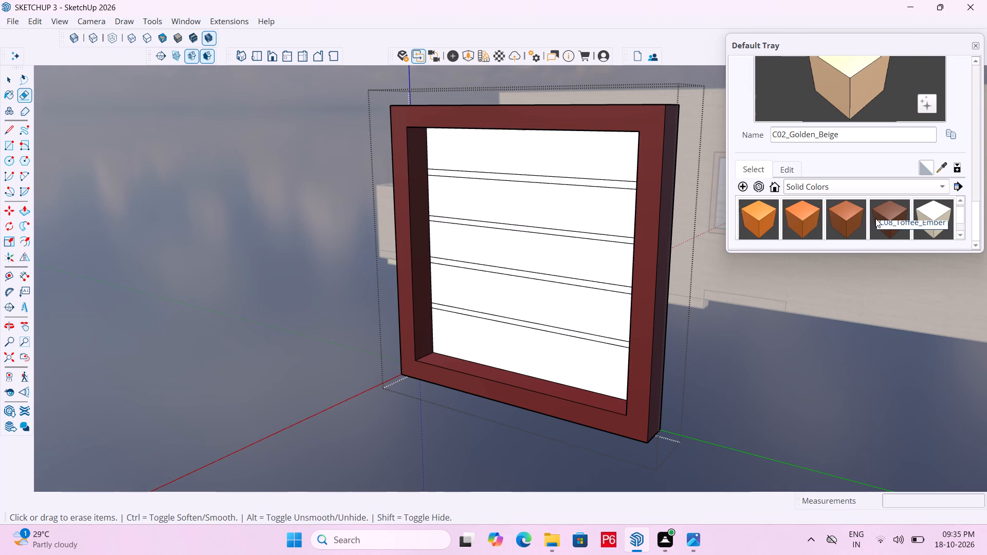
{"action": "scroll", "coordinate": [875, 218], "scroll_direction": "up", "scroll_amount": 1}
{"action": "left_click", "coordinate": [890, 214]}
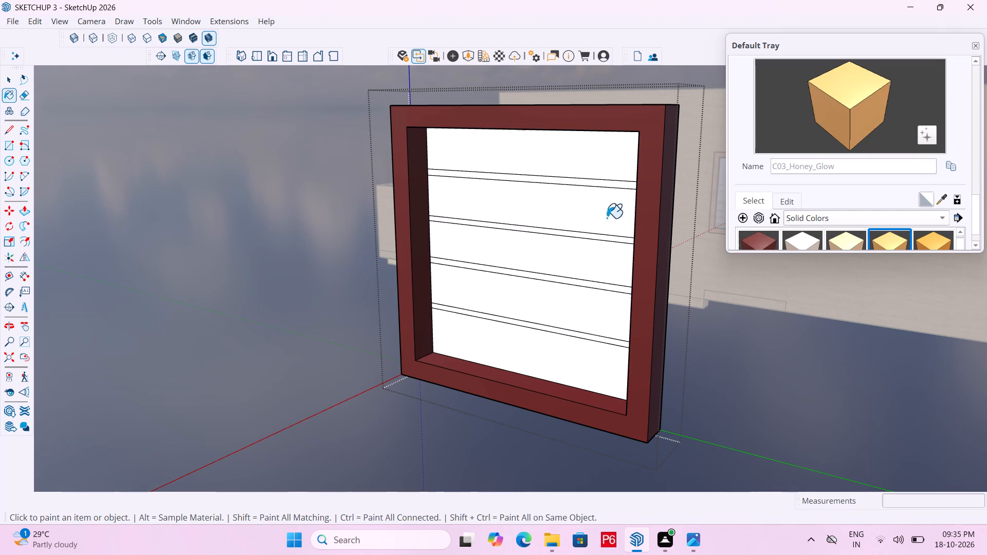
{"action": "left_click", "coordinate": [594, 164]}
{"action": "left_click", "coordinate": [605, 210]}
{"action": "left_click", "coordinate": [607, 267]}
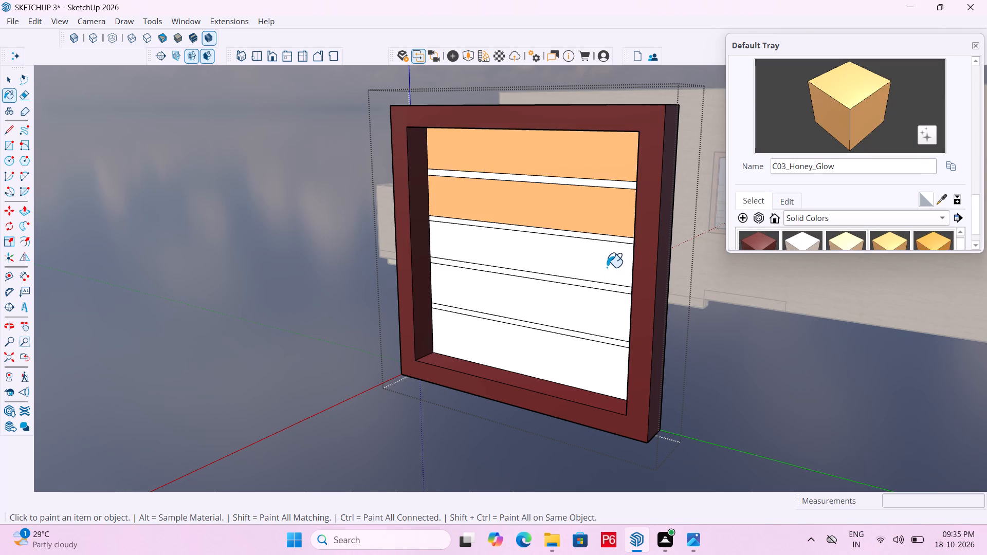
{"action": "left_click", "coordinate": [591, 308]}
{"action": "left_click", "coordinate": [587, 358]}
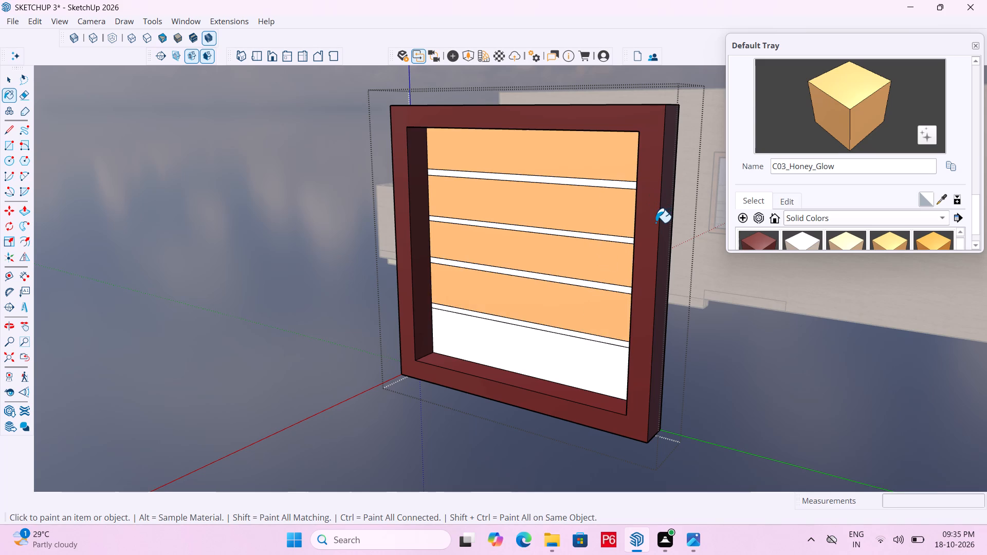
Push/Pull the top three wide strips outward by 1" each.
{"action": "key", "text": "p"}
{"action": "left_click", "coordinate": [622, 158]}
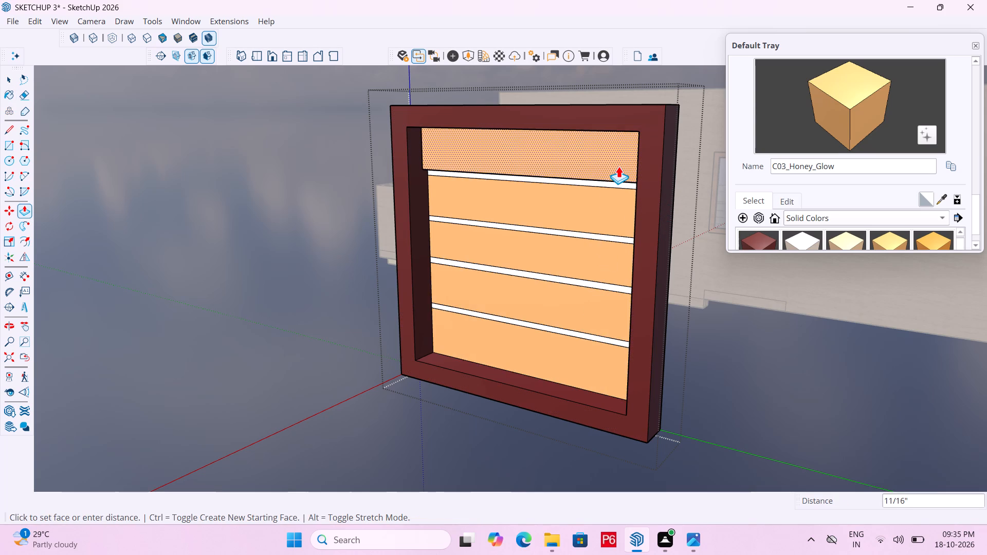
{"action": "type", "text": "1\""}
{"action": "key", "text": "Return"}
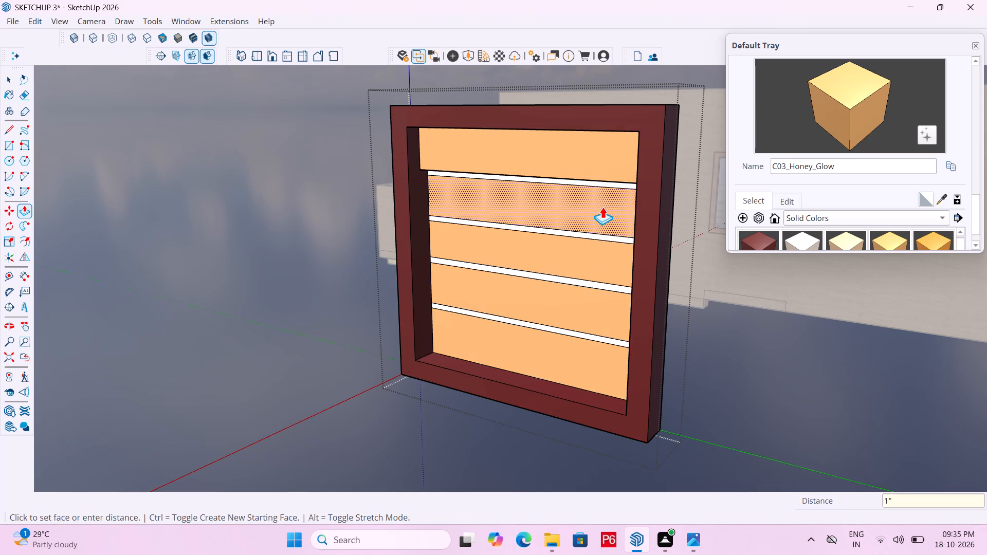
{"action": "double_click", "coordinate": [602, 207]}
{"action": "triple_click", "coordinate": [580, 255]}
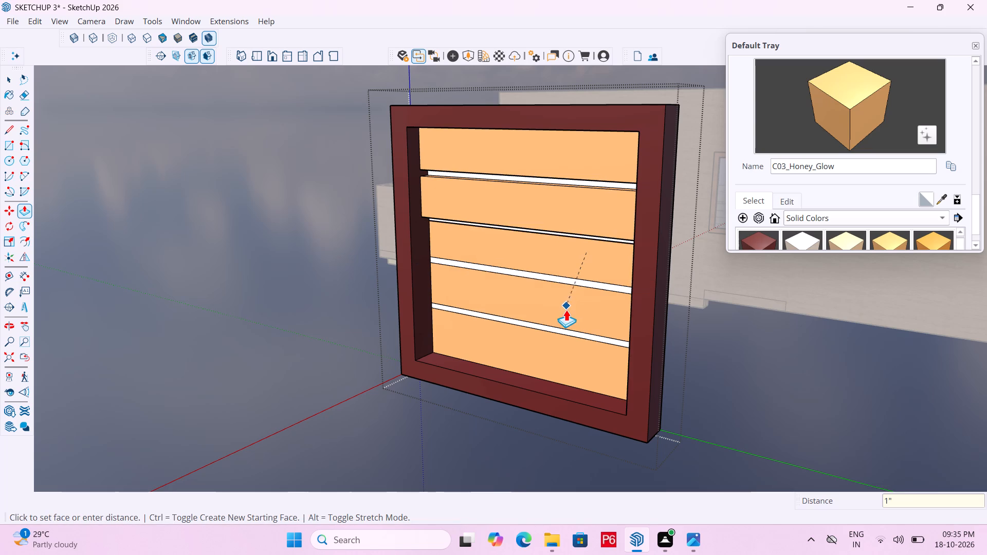
{"action": "key", "text": "Escape"}
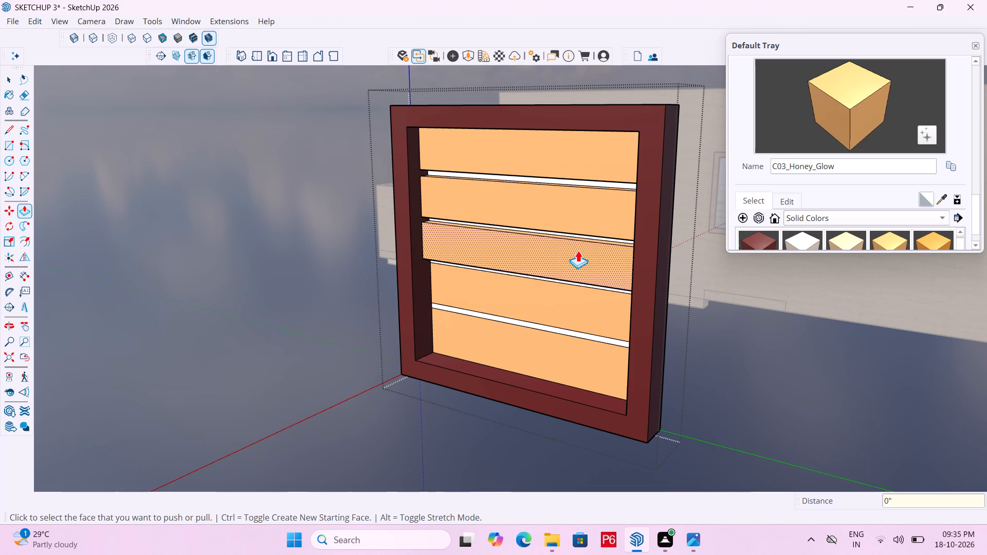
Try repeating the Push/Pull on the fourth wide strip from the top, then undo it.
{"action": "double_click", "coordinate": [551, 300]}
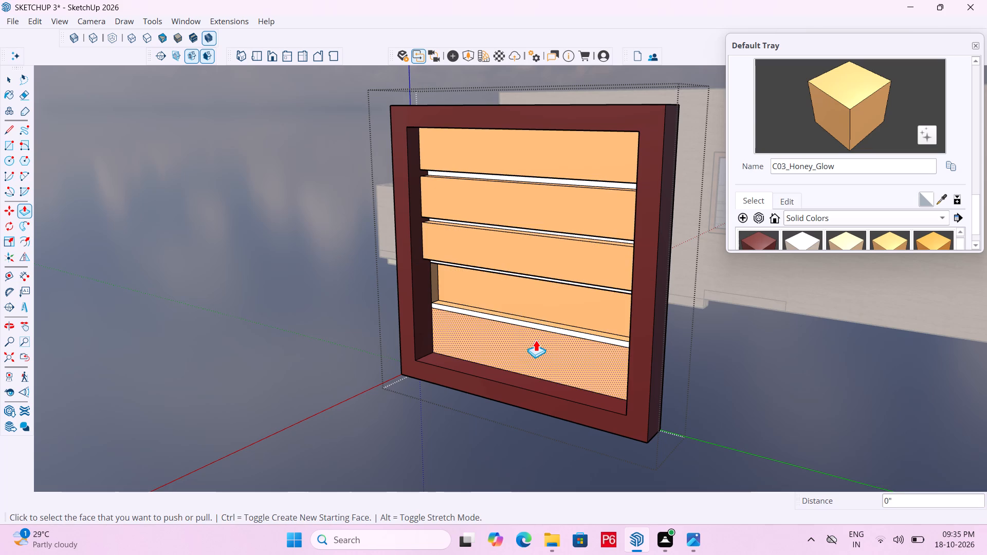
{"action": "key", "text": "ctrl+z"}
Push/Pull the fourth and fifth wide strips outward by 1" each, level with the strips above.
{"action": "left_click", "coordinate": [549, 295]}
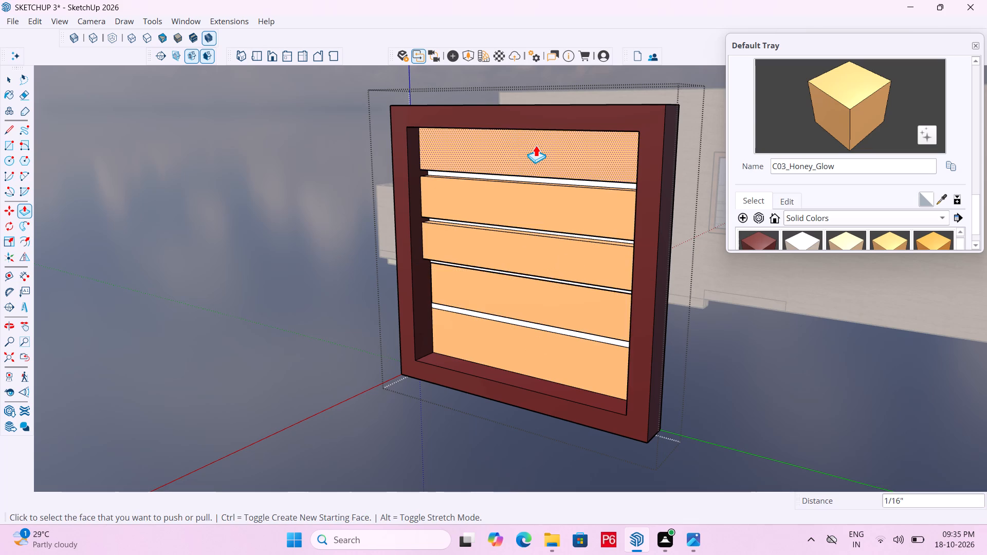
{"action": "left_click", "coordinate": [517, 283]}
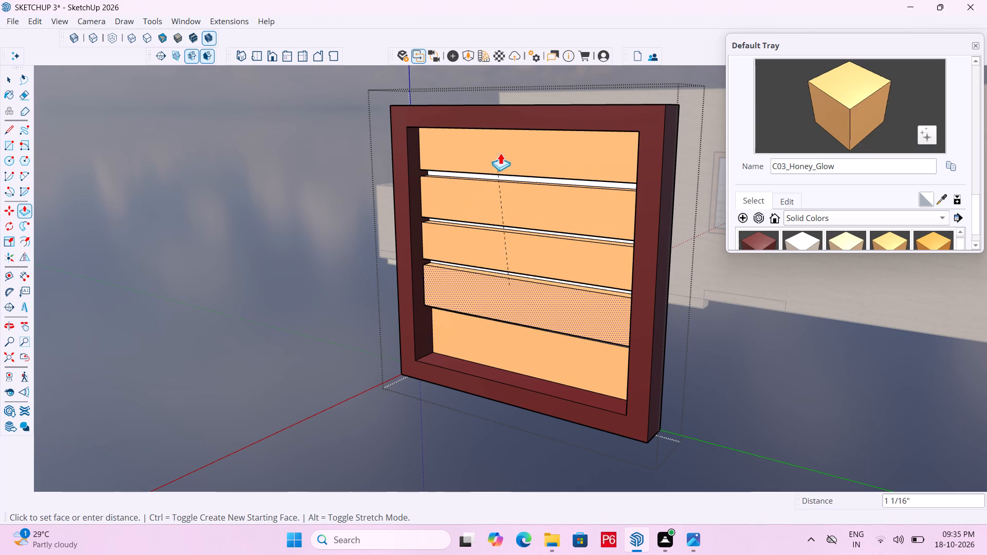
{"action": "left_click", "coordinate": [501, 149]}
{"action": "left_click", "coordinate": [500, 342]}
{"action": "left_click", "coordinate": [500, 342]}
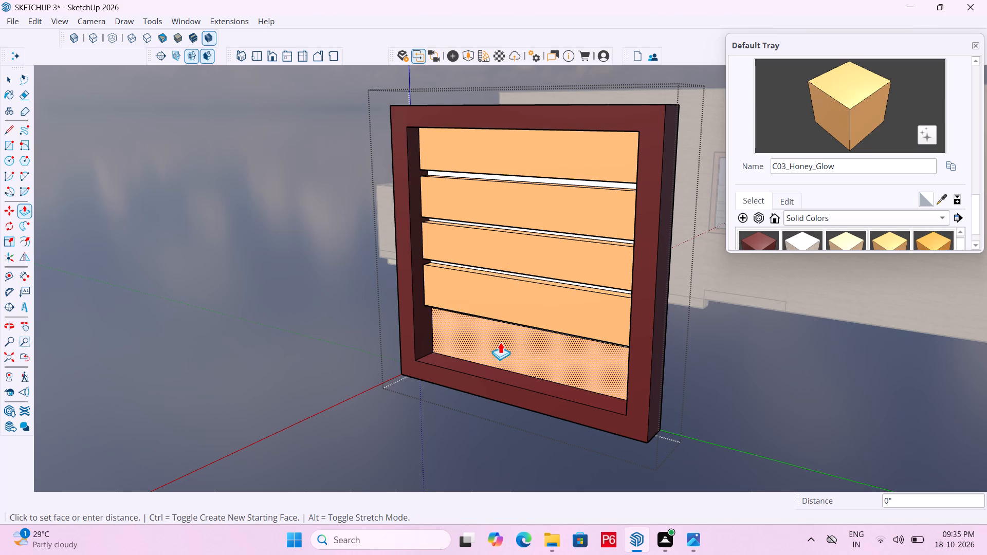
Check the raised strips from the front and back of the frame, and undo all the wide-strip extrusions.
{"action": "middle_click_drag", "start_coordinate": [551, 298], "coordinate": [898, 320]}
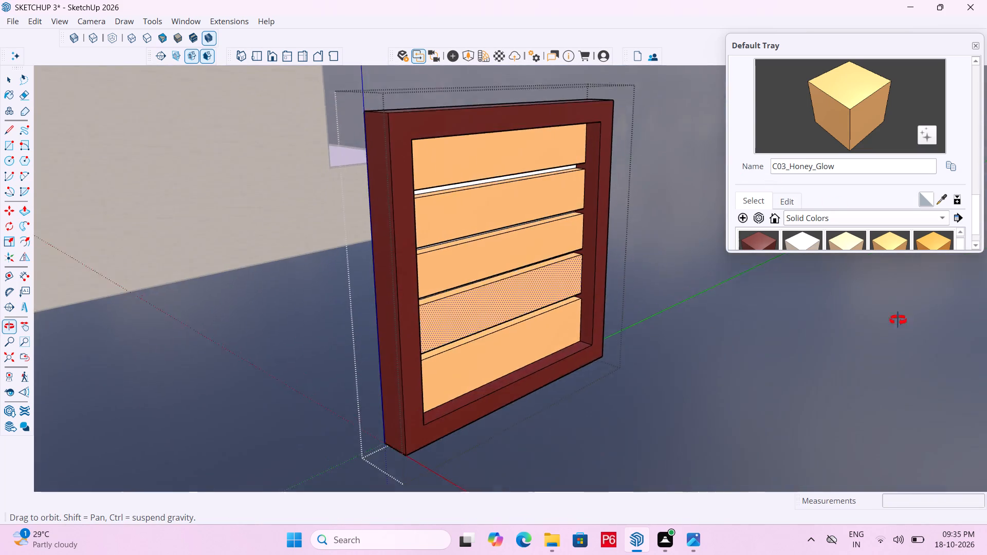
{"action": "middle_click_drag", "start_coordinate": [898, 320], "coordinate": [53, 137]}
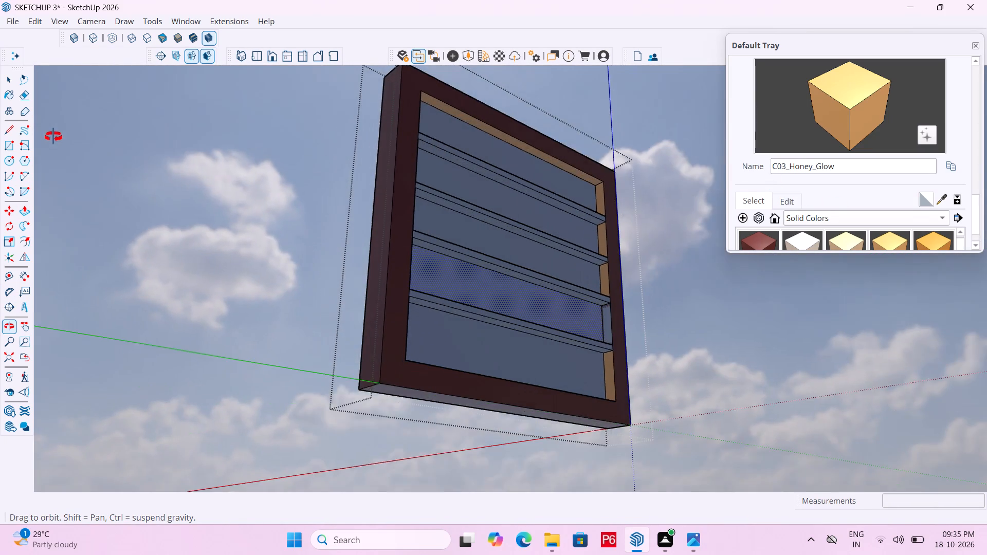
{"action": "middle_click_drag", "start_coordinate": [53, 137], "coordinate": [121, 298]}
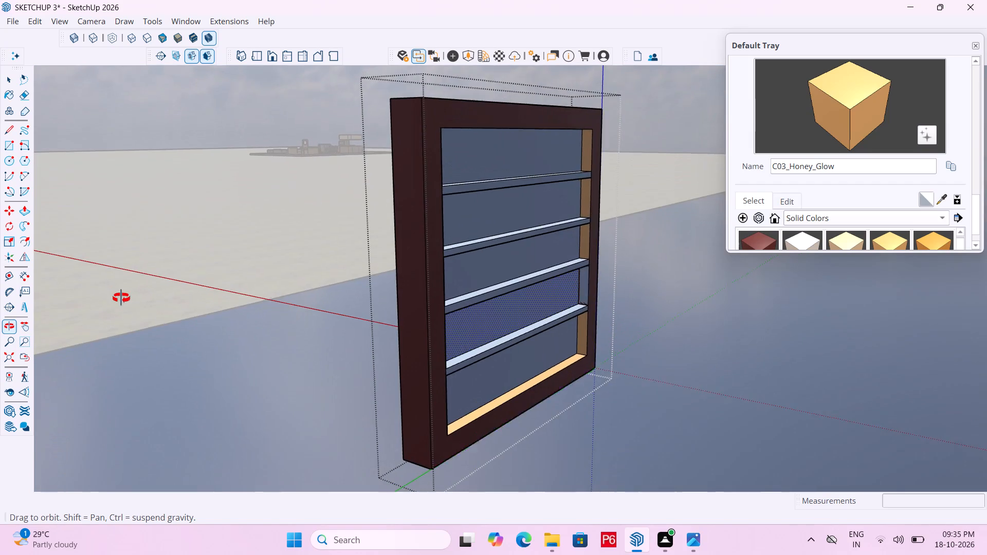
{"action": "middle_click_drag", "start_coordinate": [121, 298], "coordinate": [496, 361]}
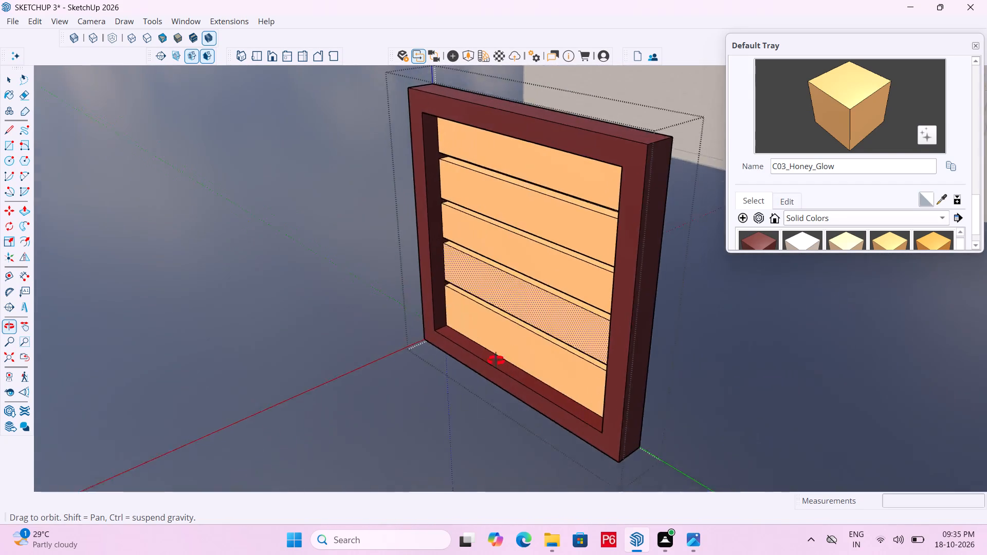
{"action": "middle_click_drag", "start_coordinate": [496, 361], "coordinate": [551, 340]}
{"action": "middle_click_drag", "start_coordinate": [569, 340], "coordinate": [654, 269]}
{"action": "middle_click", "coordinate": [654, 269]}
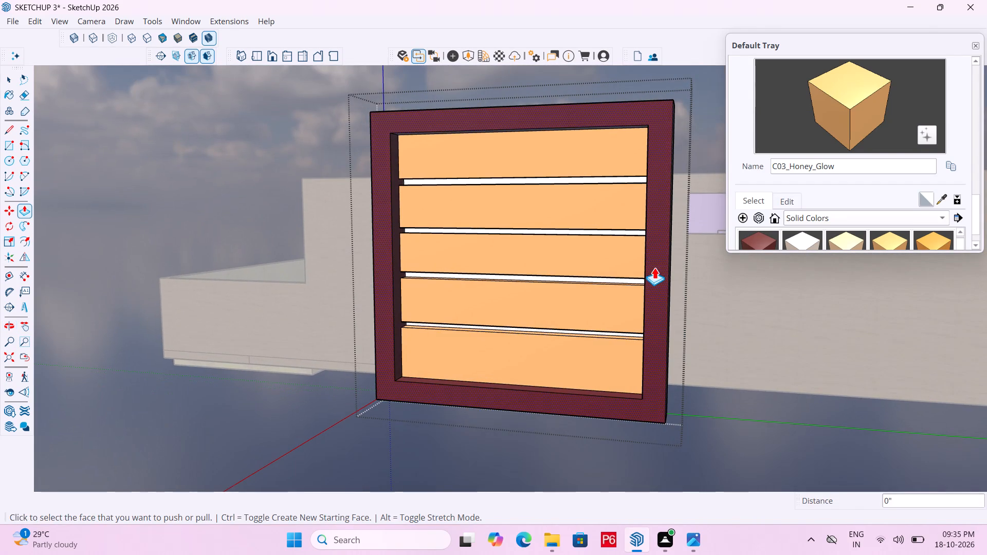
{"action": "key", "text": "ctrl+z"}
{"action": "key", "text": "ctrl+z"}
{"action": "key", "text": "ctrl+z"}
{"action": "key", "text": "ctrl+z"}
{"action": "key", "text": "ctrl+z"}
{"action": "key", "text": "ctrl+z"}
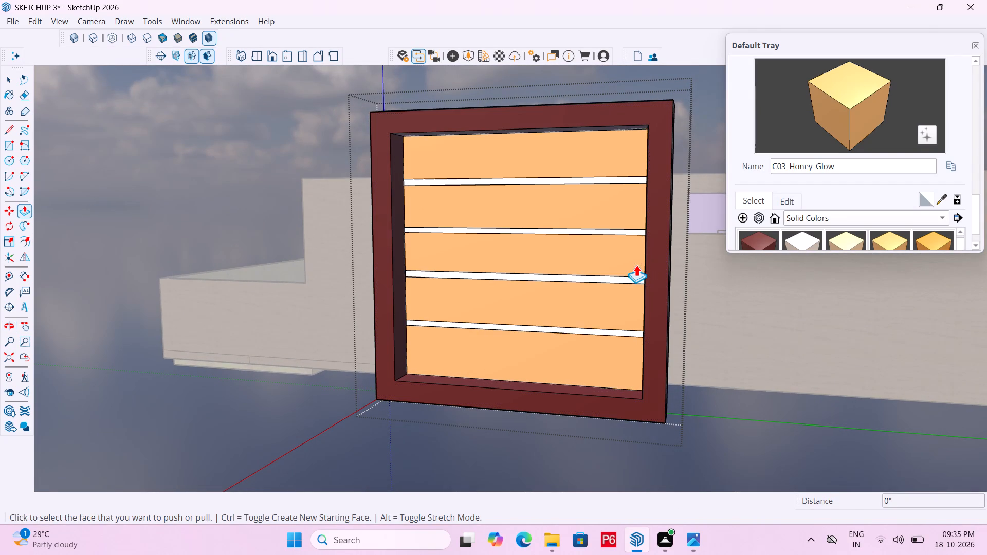
Push/Pull the top wide strip outward by 1".
{"action": "middle_click_drag", "start_coordinate": [568, 264], "coordinate": [574, 306]}
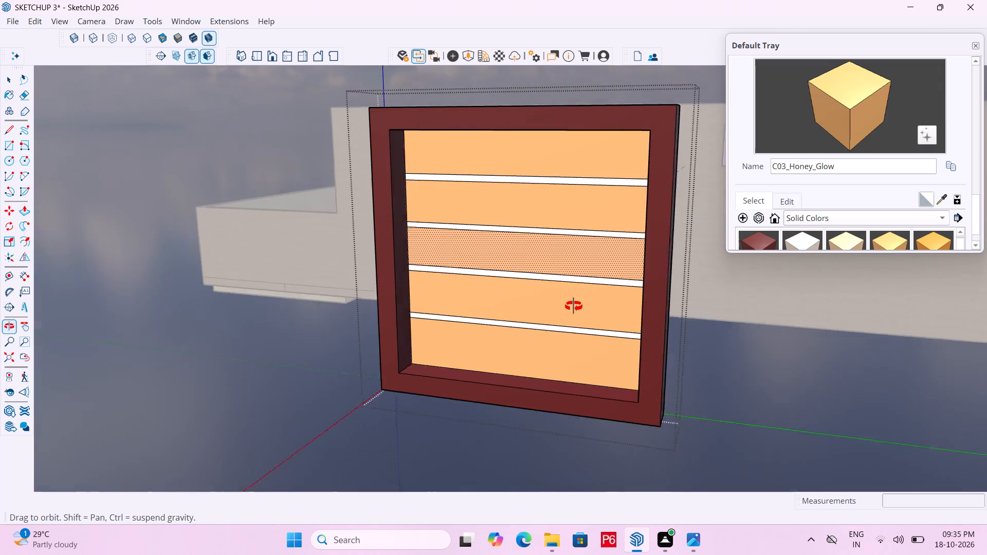
{"action": "middle_click_drag", "start_coordinate": [574, 306], "coordinate": [0, 294]}
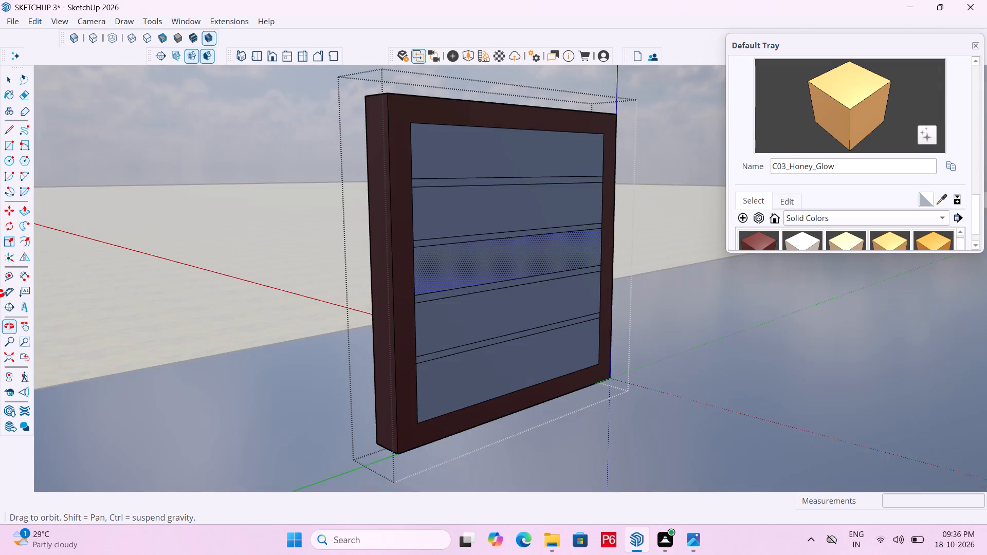
{"action": "middle_click_drag", "start_coordinate": [0, 294], "coordinate": [599, 324]}
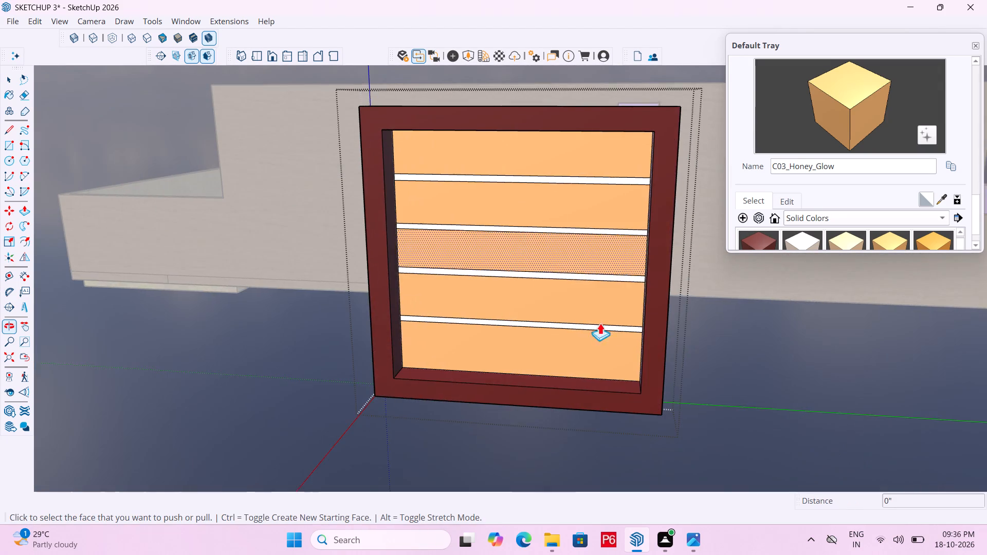
{"action": "scroll", "coordinate": [597, 237], "scroll_direction": "up", "scroll_amount": 2}
{"action": "left_click", "coordinate": [616, 133]}
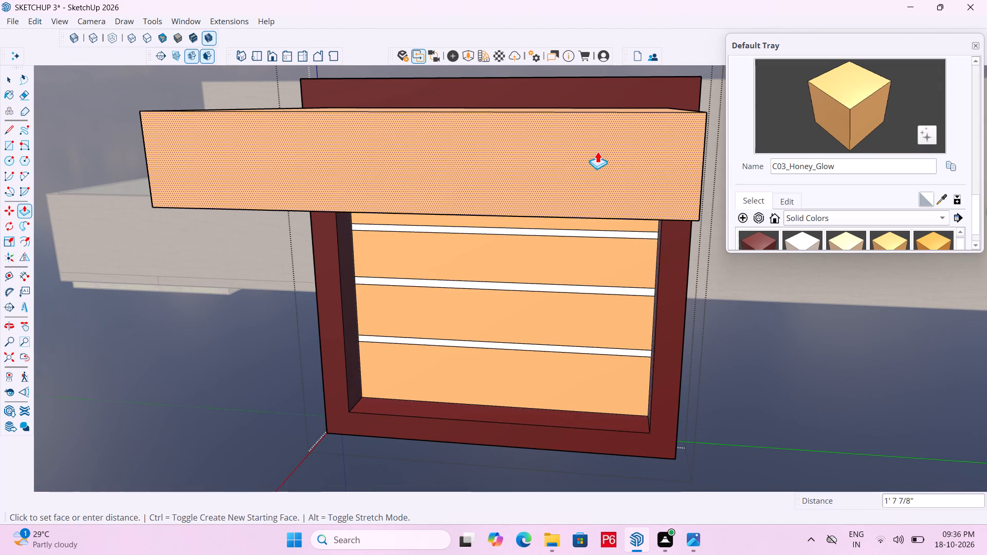
{"action": "type", "text": "1\""}
{"action": "key", "text": "Return"}
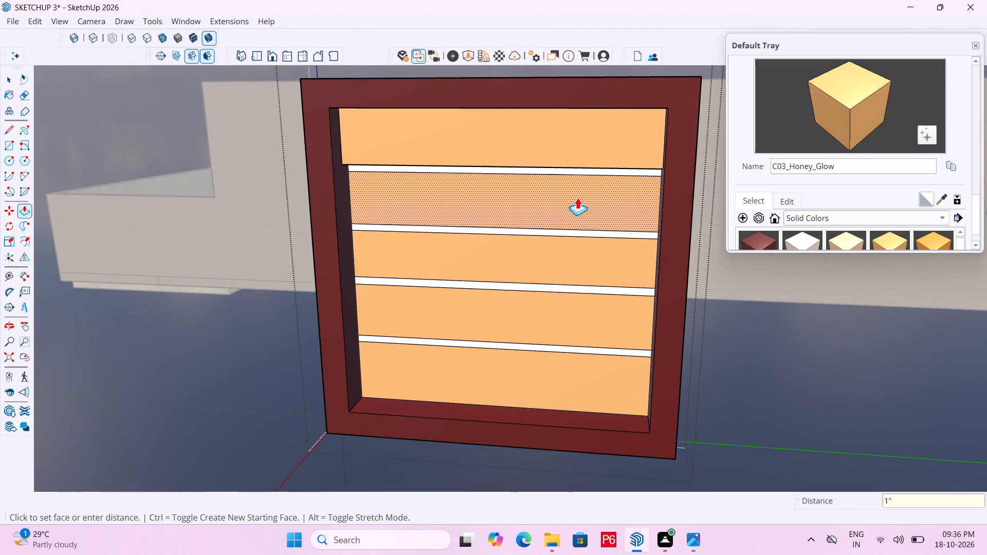
Push/Pull the first two narrow strips and the second and third wide strips outward 1", flush with the top strip.
{"action": "scroll", "coordinate": [608, 174], "scroll_direction": "up", "scroll_amount": 6}
{"action": "left_click", "coordinate": [625, 172]}
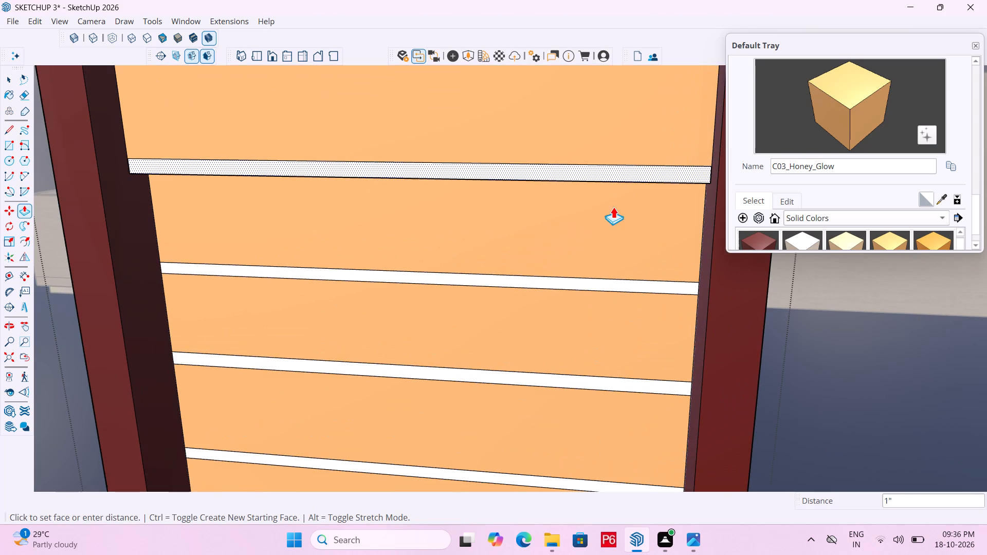
{"action": "left_click", "coordinate": [398, 130]}
{"action": "left_click", "coordinate": [402, 214]}
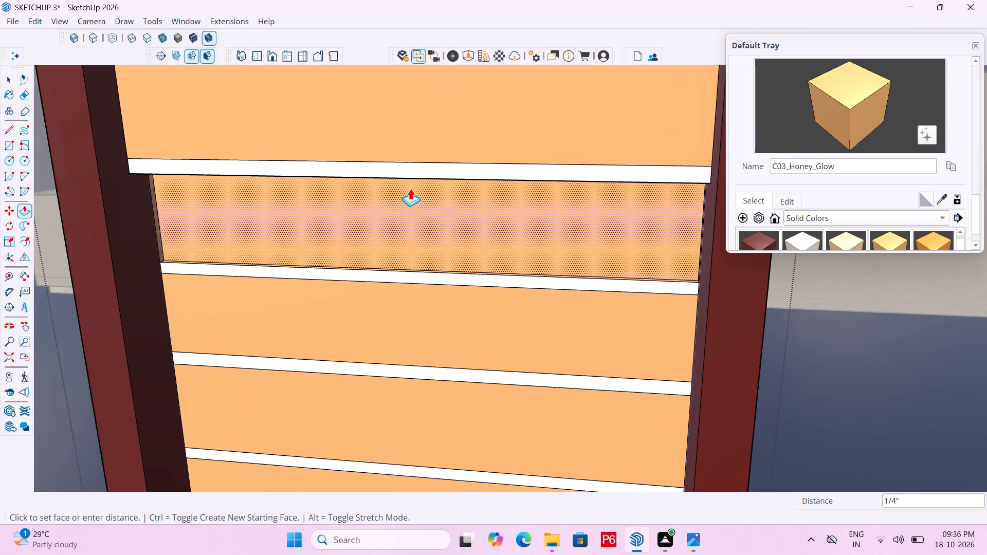
{"action": "left_click", "coordinate": [446, 125]}
{"action": "middle_click_drag", "start_coordinate": [471, 312], "coordinate": [469, 251]}
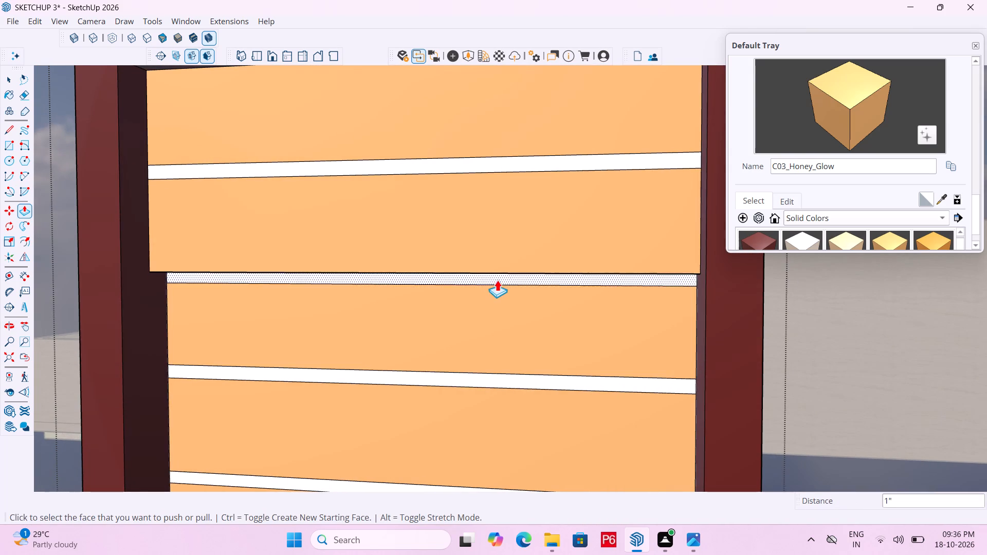
{"action": "left_click", "coordinate": [501, 272]}
{"action": "key", "text": "Escape"}
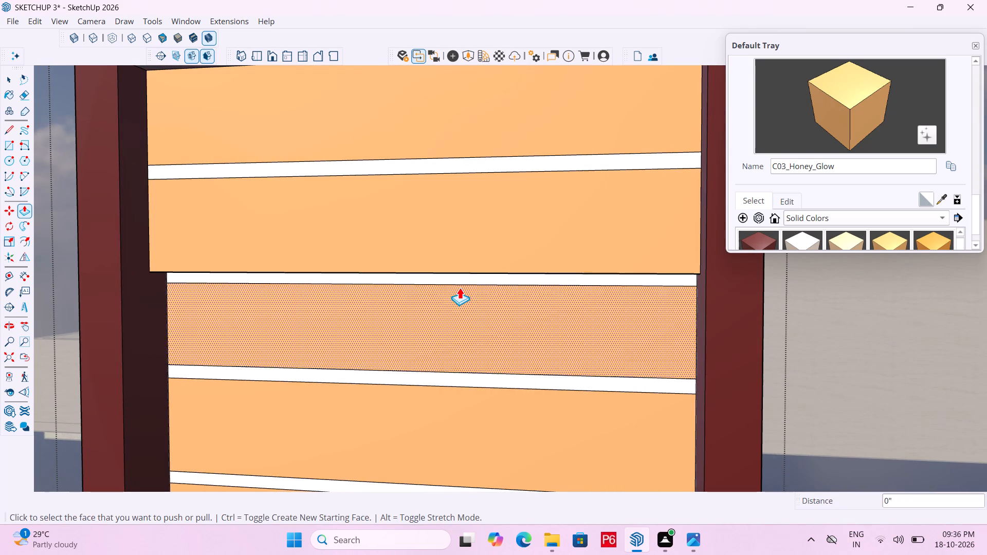
{"action": "double_click", "coordinate": [473, 276]}
{"action": "left_click", "coordinate": [433, 224]}
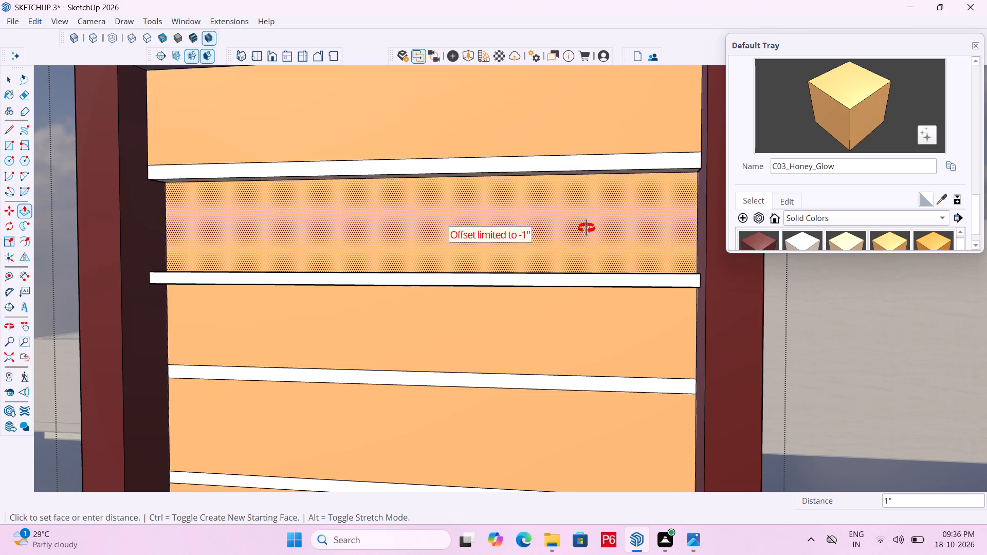
{"action": "middle_click_drag", "start_coordinate": [587, 228], "coordinate": [362, 246]}
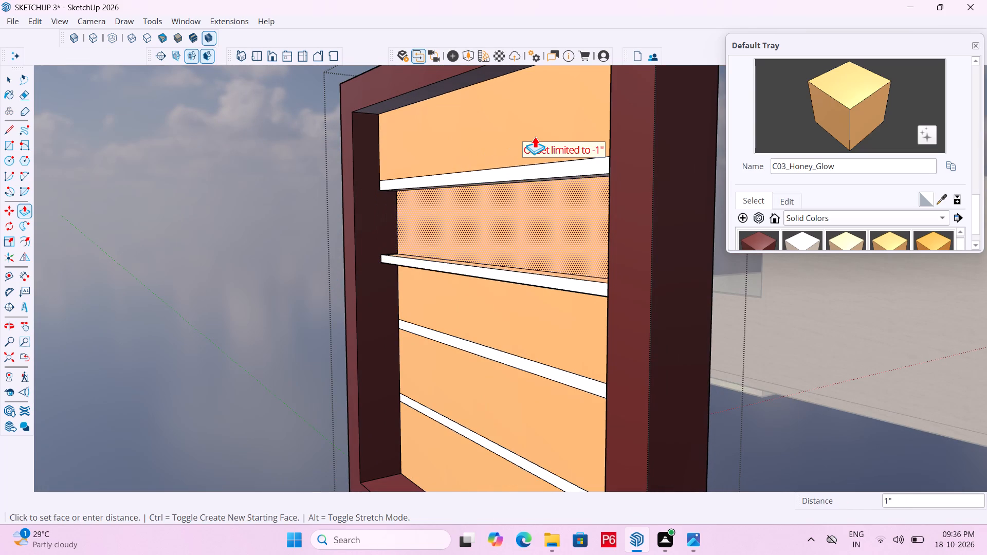
{"action": "key", "text": "Escape"}
{"action": "left_click", "coordinate": [480, 314]}
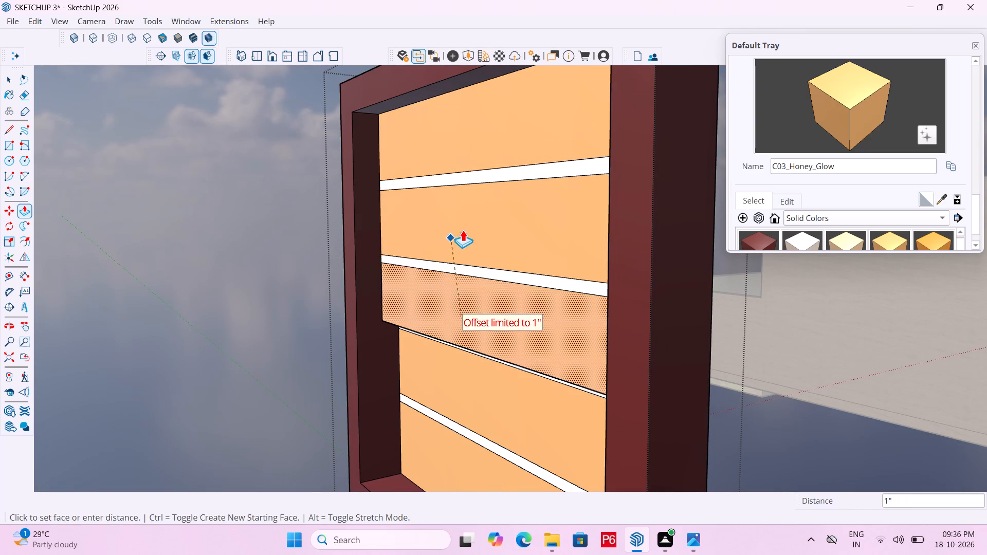
{"action": "left_click", "coordinate": [465, 228]}
Push/Pull the remaining two narrow strips and the fourth and fifth wide strips outward 1", flush with those above.
{"action": "scroll", "coordinate": [476, 131], "scroll_direction": "down", "scroll_amount": 4}
{"action": "scroll", "coordinate": [516, 318], "scroll_direction": "up", "scroll_amount": 6}
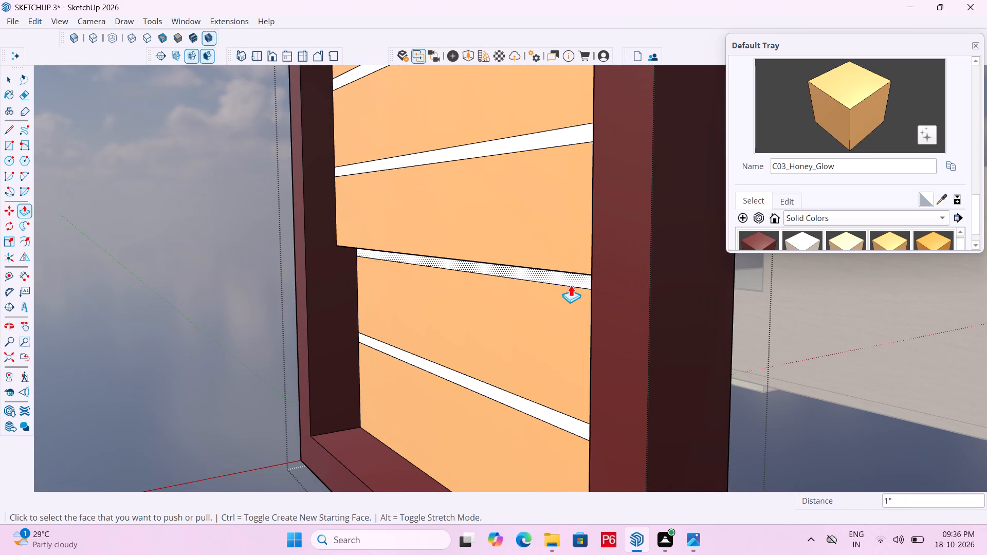
{"action": "left_click", "coordinate": [571, 285]}
{"action": "left_click", "coordinate": [482, 216]}
{"action": "scroll", "coordinate": [481, 157], "scroll_direction": "down", "scroll_amount": 3}
{"action": "left_click", "coordinate": [488, 272]}
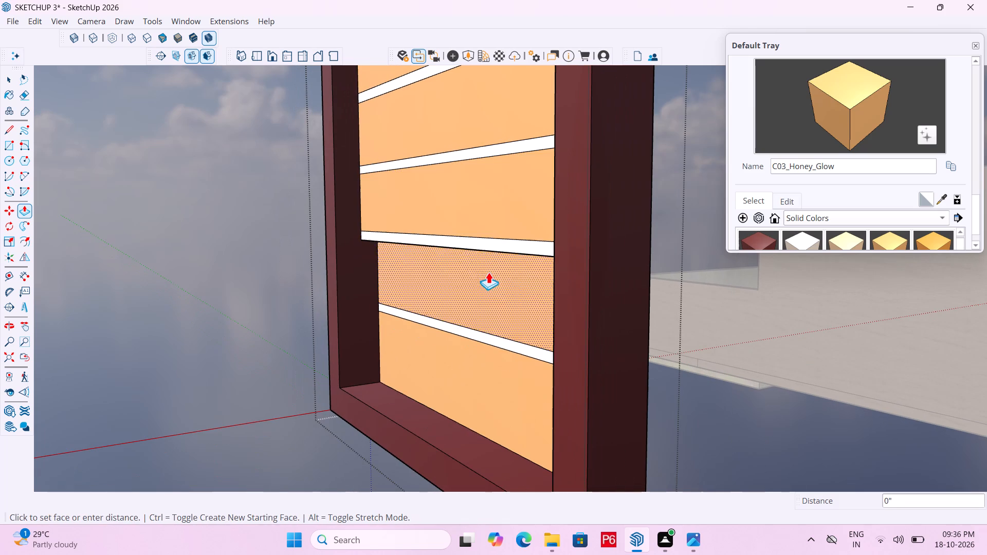
{"action": "left_click", "coordinate": [473, 195]}
{"action": "middle_click_drag", "start_coordinate": [513, 367], "coordinate": [524, 320]}
{"action": "scroll", "coordinate": [541, 295], "scroll_direction": "up", "scroll_amount": 1}
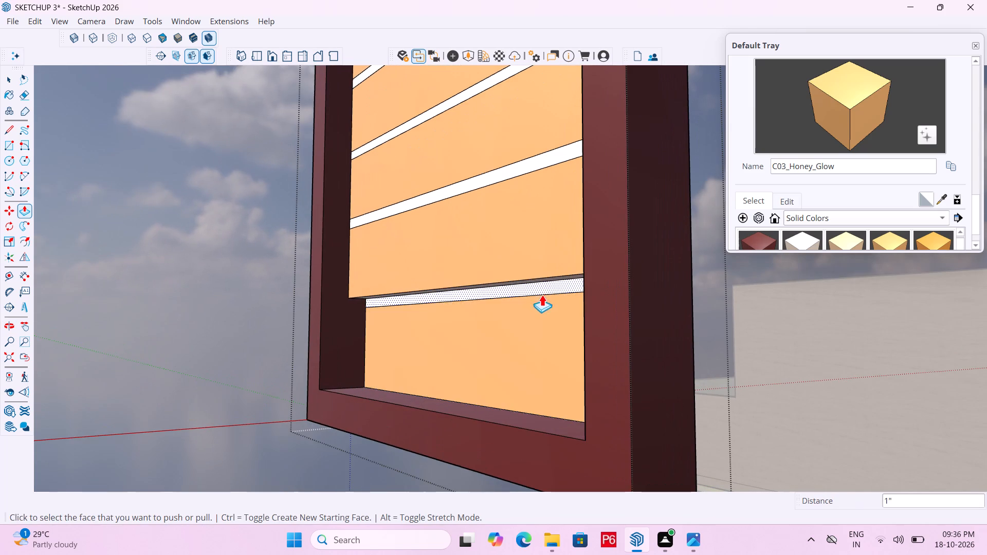
{"action": "left_click", "coordinate": [552, 284]}
{"action": "left_click", "coordinate": [454, 235]}
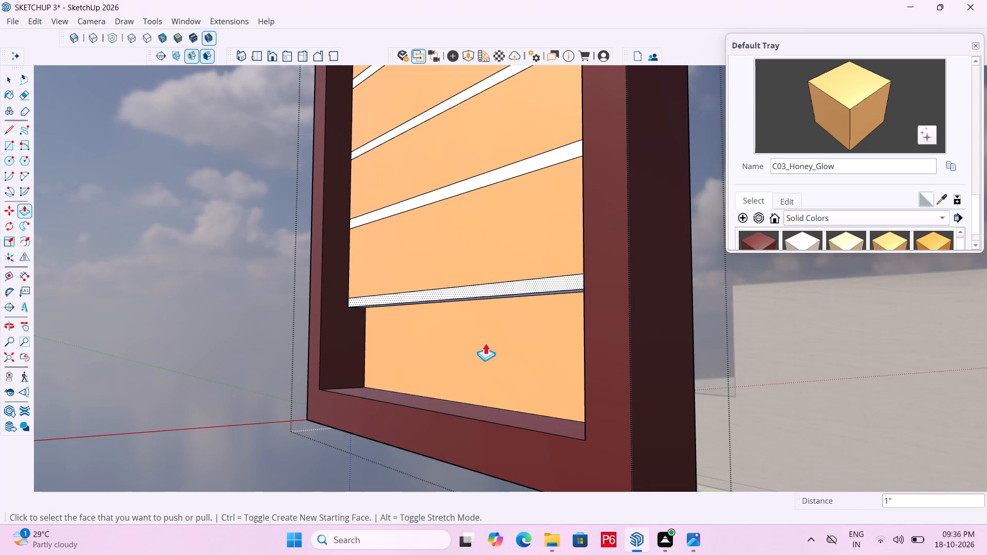
{"action": "left_click", "coordinate": [485, 343]}
{"action": "left_click", "coordinate": [432, 253]}
Save the model.
{"action": "key", "text": "ctrl+s"}
{"action": "key", "text": "ctrl+s"}
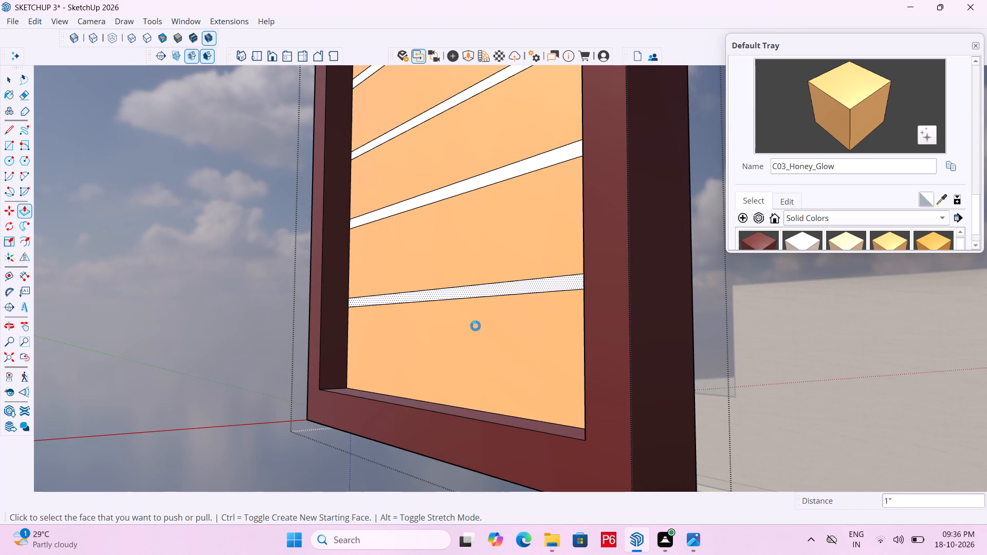
{"action": "key", "text": "ctrl+s"}
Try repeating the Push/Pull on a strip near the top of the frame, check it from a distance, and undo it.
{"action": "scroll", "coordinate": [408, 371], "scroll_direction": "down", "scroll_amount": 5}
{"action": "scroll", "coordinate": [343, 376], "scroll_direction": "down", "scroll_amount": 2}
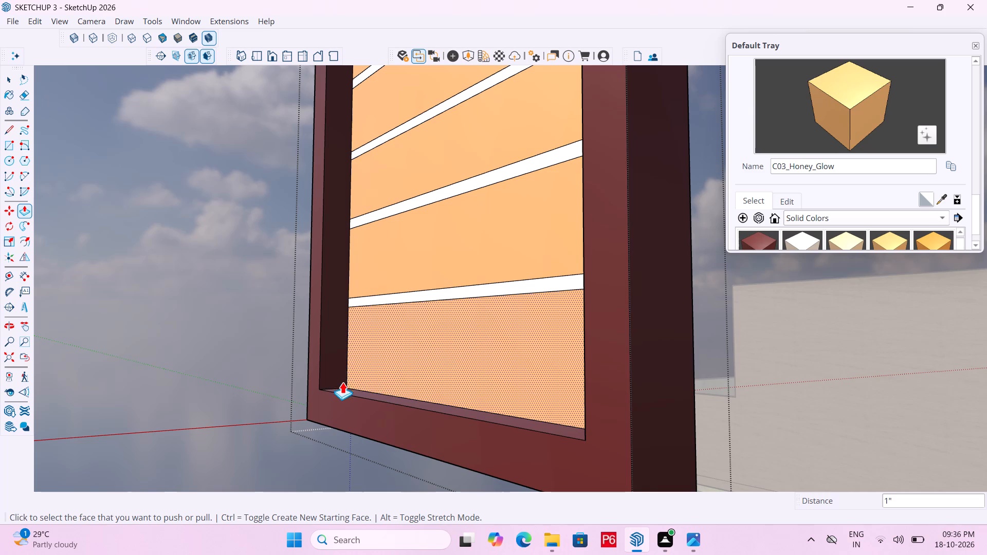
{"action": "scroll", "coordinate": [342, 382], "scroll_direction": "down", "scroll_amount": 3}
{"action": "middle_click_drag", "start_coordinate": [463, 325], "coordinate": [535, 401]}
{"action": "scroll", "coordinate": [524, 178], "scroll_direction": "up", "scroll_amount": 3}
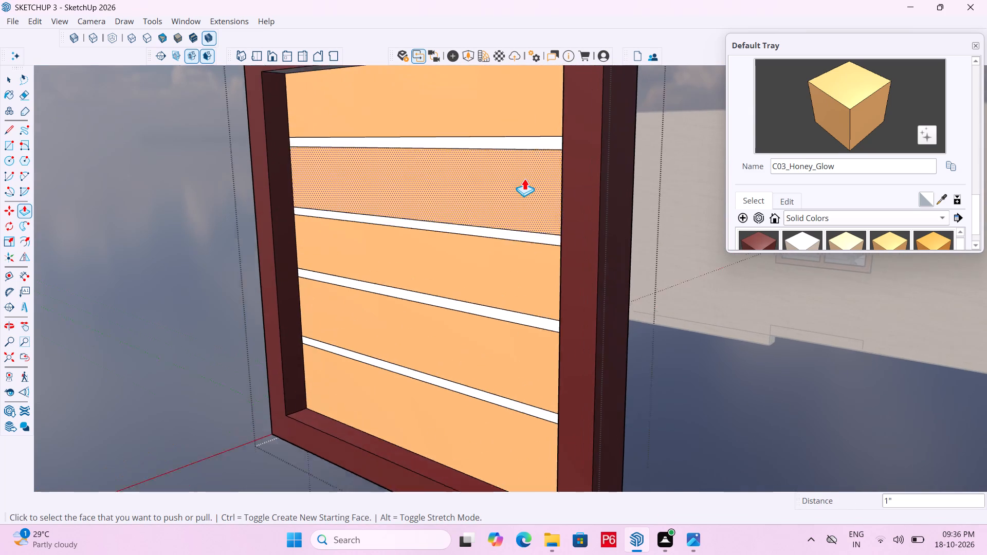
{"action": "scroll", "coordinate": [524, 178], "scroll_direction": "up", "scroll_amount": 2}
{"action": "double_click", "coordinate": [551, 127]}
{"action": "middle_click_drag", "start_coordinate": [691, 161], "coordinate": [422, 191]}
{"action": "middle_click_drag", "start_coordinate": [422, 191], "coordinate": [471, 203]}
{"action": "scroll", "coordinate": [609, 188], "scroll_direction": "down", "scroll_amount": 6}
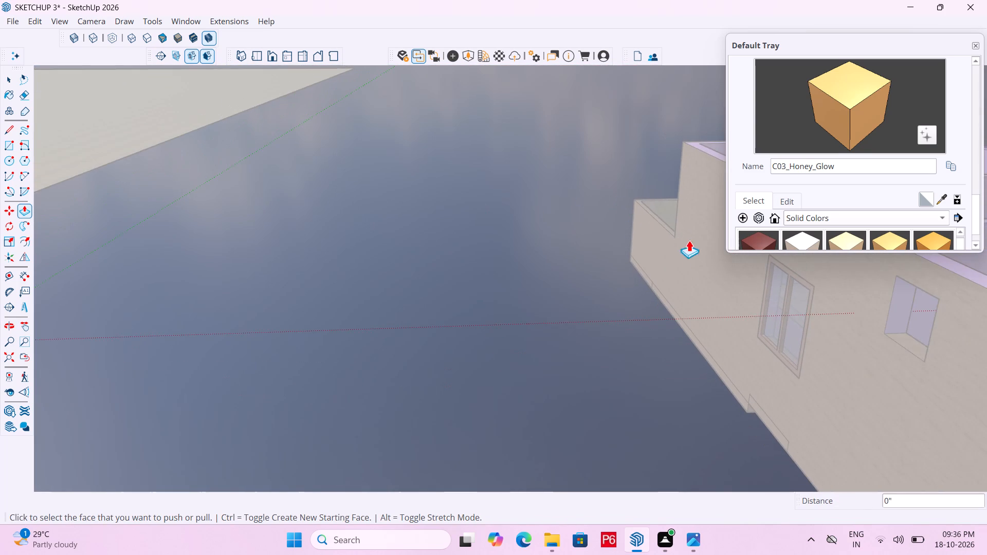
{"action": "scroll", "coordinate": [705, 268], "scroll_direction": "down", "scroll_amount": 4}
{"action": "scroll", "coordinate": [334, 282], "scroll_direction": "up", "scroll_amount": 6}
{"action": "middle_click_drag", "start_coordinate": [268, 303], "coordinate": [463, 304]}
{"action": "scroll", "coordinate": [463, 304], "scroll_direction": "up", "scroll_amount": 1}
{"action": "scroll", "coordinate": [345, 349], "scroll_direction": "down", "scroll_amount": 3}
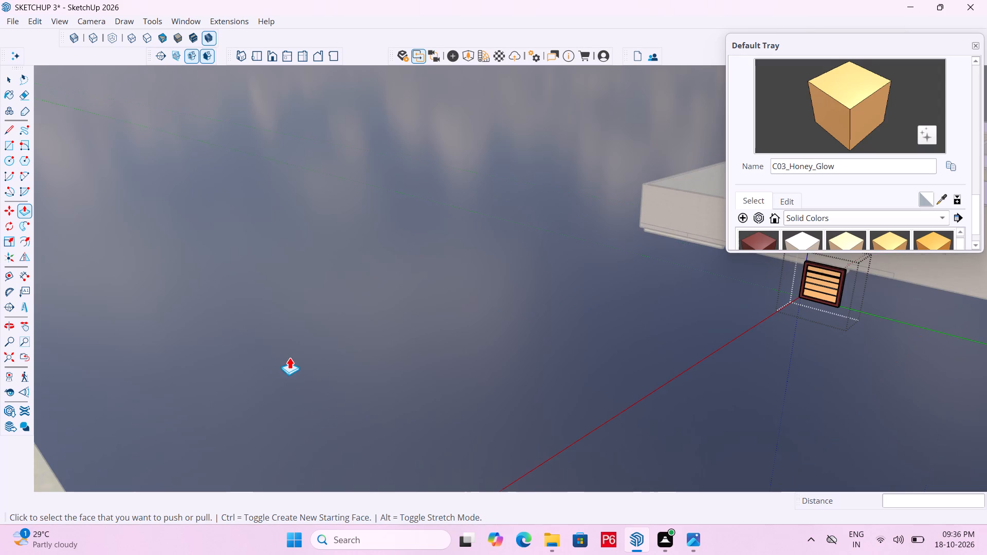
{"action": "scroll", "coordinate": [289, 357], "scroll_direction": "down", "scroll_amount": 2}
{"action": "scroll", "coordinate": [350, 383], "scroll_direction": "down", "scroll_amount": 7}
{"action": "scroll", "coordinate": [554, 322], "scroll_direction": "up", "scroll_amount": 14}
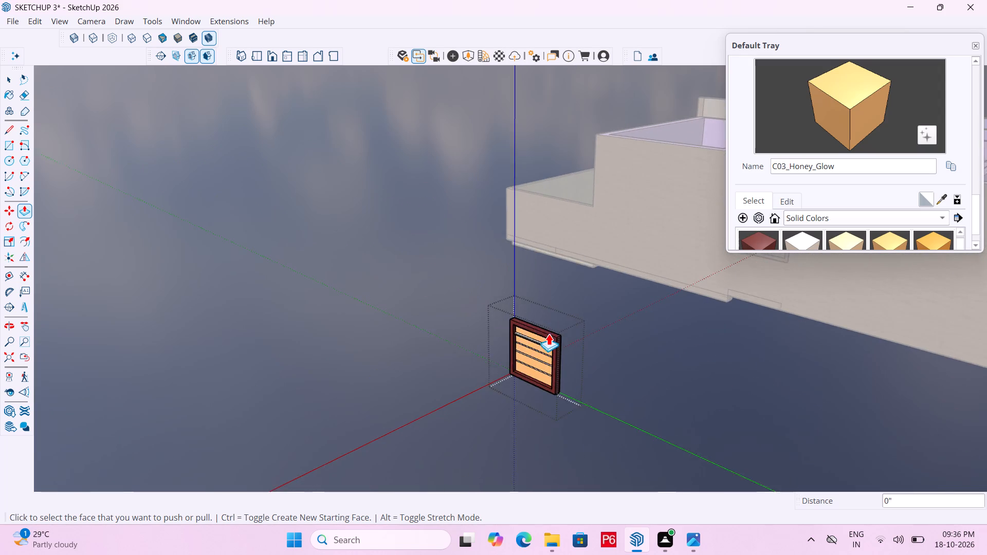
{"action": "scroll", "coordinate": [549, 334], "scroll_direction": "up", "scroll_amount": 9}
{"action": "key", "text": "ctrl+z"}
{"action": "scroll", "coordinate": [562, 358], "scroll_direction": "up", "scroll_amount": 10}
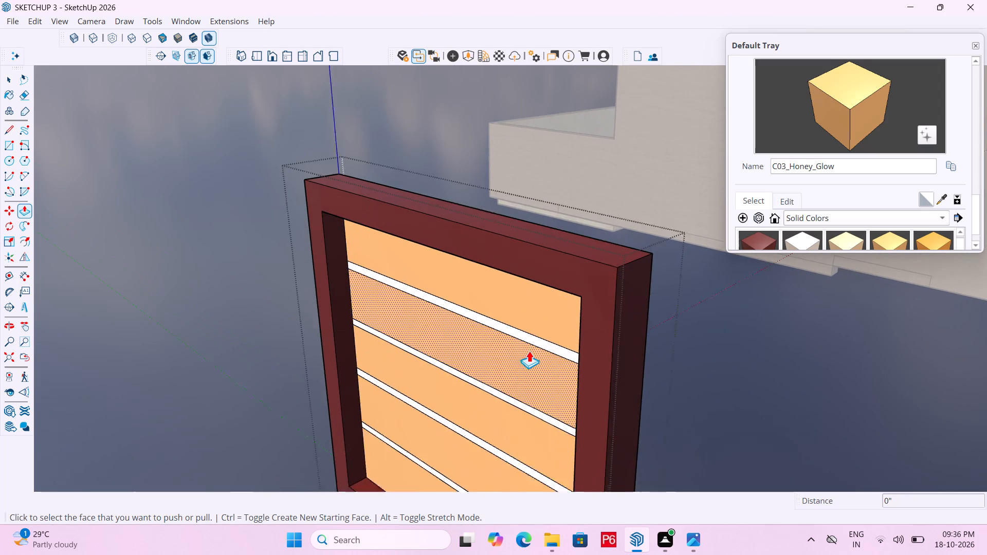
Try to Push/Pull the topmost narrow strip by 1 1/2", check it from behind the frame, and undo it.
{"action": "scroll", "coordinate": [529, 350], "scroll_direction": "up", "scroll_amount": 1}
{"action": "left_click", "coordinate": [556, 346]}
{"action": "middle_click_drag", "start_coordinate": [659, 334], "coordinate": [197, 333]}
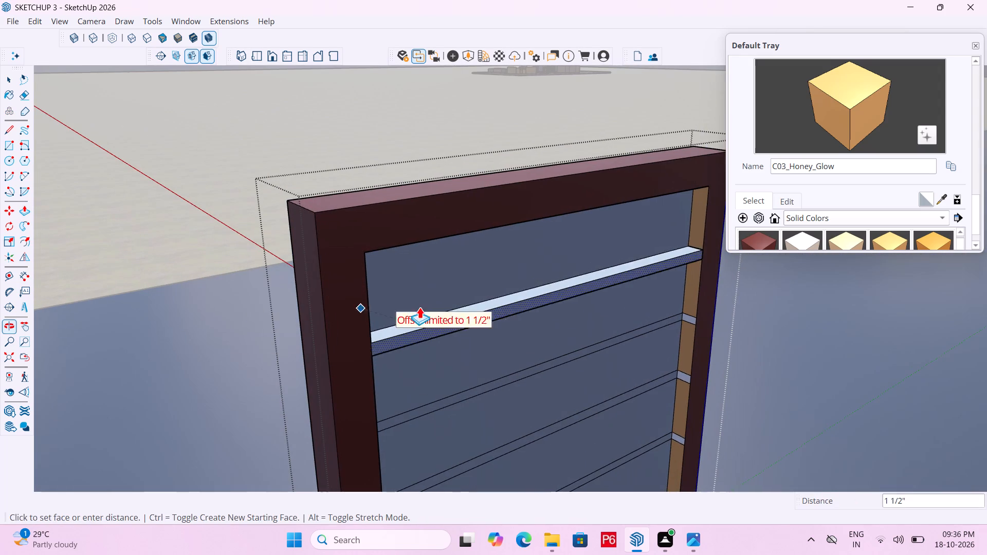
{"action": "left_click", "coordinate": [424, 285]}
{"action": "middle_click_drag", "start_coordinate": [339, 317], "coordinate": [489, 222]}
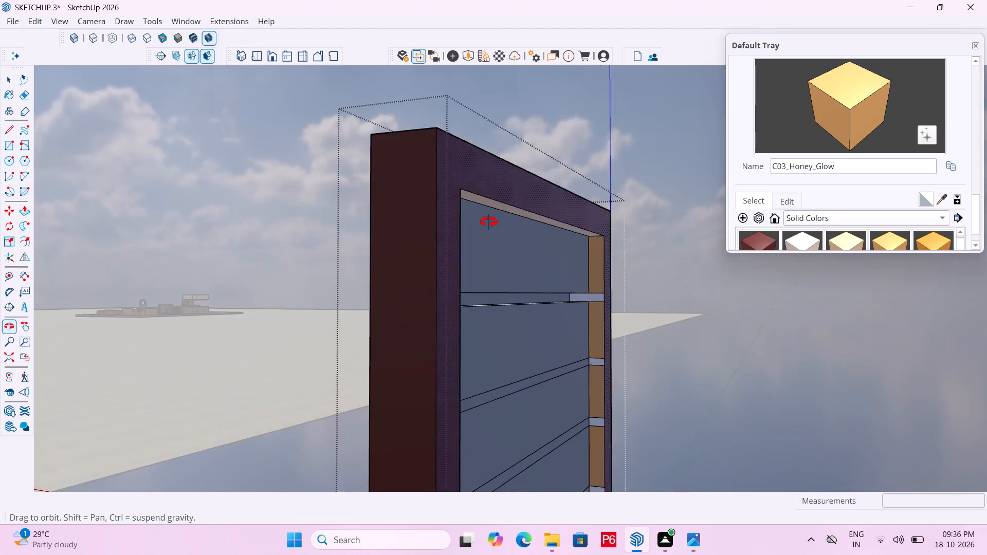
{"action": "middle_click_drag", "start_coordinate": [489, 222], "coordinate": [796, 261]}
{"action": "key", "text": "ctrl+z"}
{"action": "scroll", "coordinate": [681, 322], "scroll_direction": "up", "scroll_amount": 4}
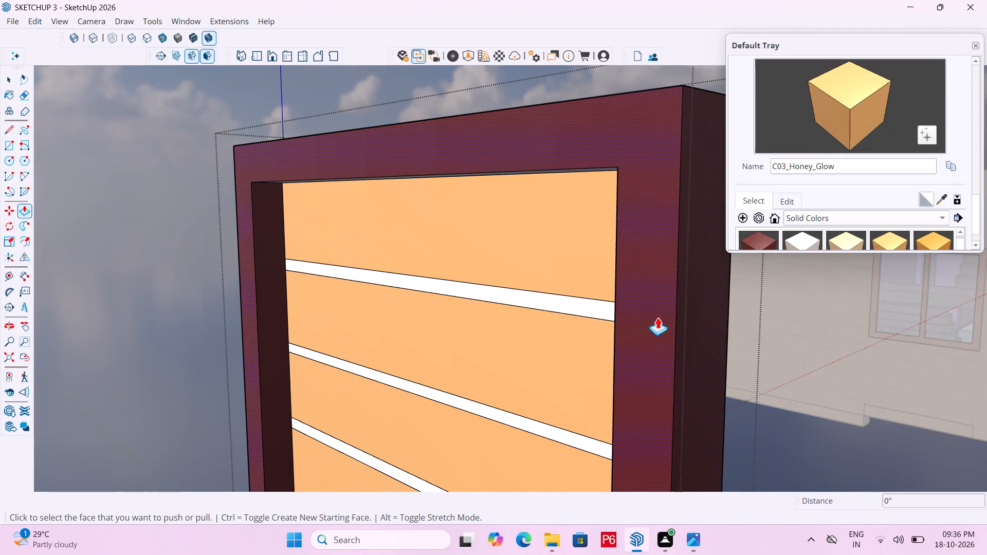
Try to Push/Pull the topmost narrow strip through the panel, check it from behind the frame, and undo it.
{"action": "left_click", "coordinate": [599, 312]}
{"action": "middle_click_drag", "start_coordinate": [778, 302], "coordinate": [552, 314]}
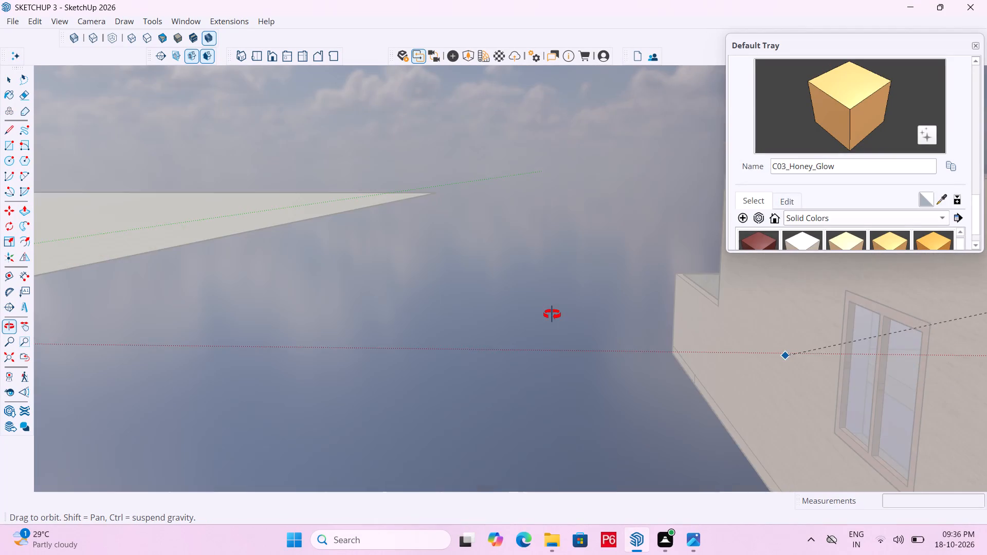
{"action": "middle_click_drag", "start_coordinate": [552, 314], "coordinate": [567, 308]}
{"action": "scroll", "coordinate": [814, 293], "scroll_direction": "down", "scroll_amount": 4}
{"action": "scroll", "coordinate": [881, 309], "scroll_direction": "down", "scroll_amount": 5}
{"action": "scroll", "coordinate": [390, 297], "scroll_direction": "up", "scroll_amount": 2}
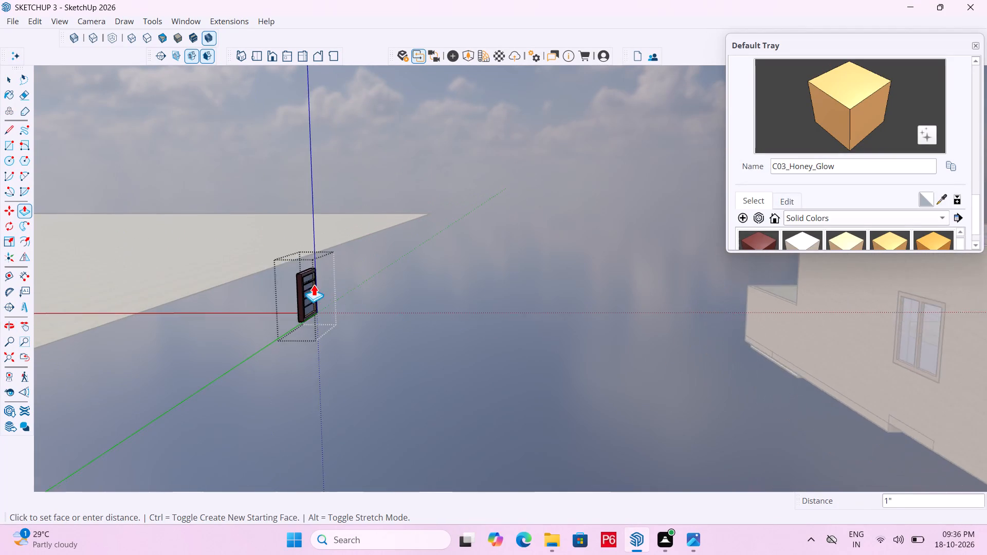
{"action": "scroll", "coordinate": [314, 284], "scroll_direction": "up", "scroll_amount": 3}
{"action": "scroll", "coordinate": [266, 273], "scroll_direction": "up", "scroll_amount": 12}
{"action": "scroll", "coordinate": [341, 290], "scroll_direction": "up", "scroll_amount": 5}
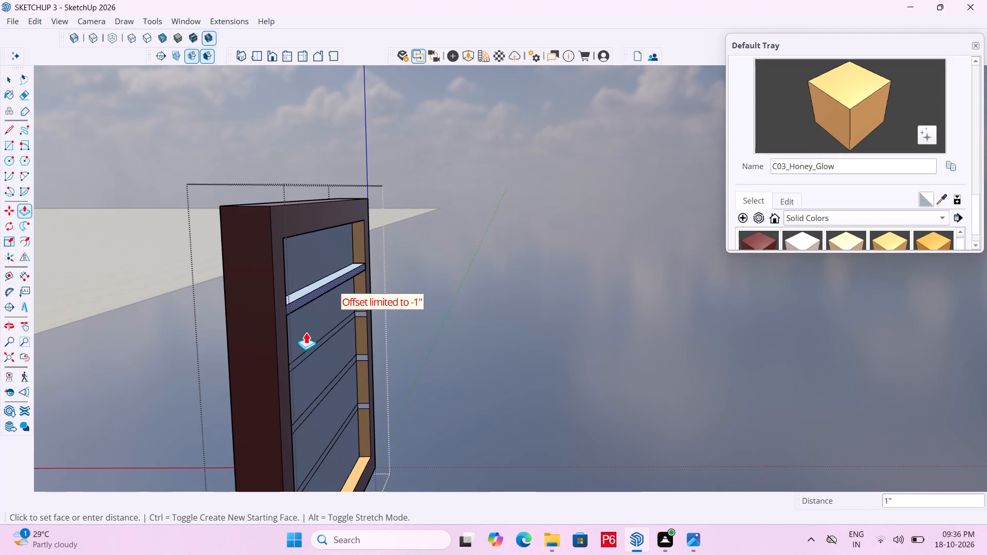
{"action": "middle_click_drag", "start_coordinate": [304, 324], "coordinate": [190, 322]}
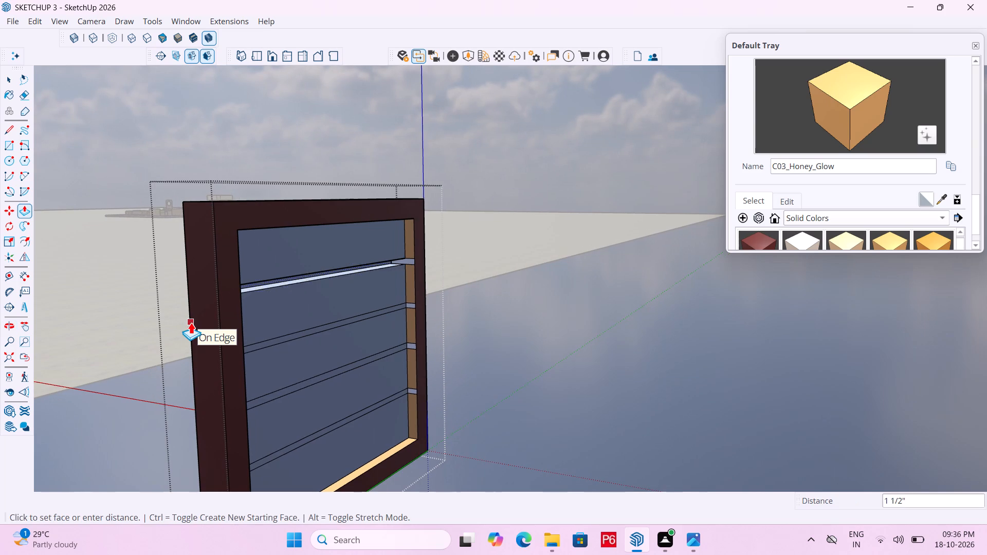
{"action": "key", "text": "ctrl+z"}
Undo the earlier outward Push/Pulls of the narrow and wide strips, back to the flat recessed panel.
{"action": "middle_click_drag", "start_coordinate": [191, 322], "coordinate": [458, 349]}
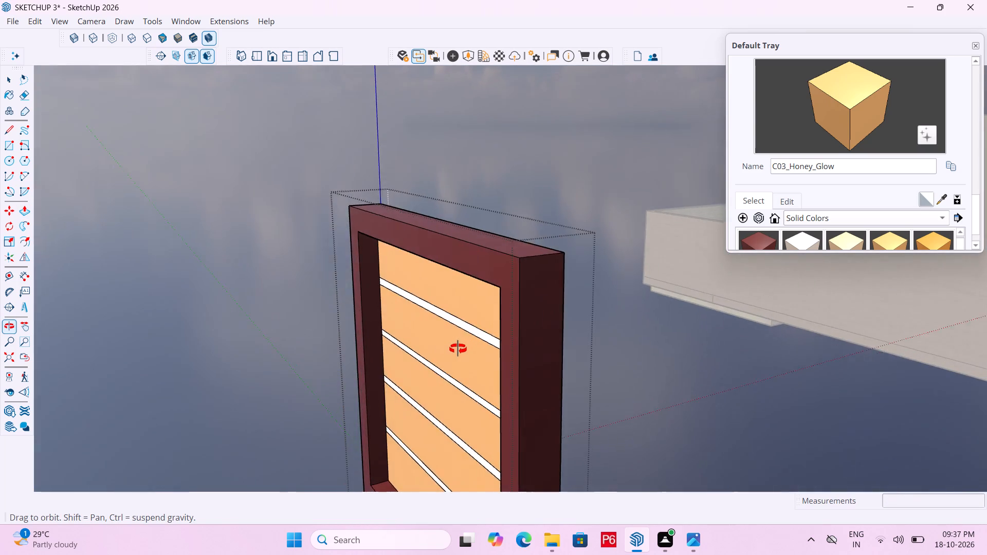
{"action": "middle_click_drag", "start_coordinate": [458, 349], "coordinate": [447, 342]}
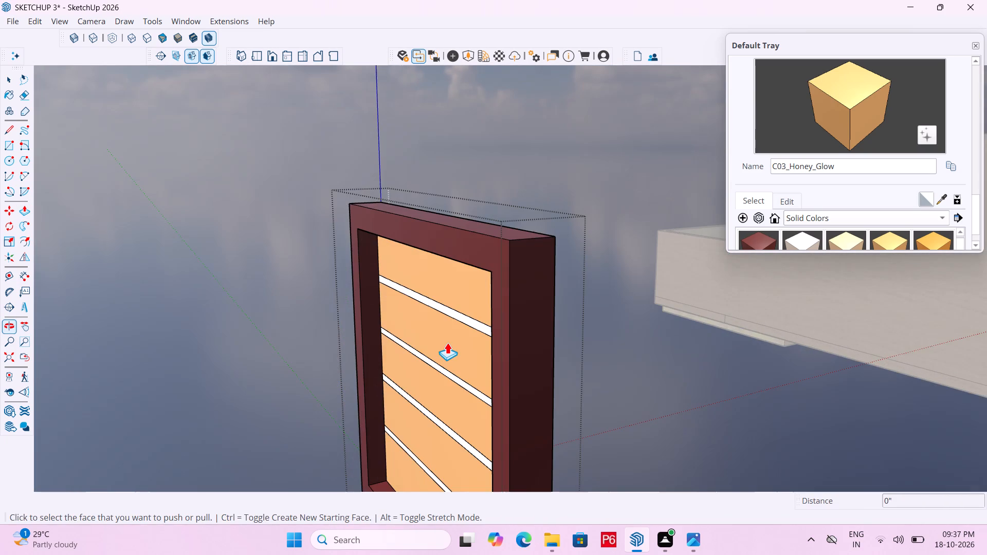
{"action": "key", "text": "ctrl+z"}
{"action": "key", "text": "ctrl+z"}
{"action": "key", "text": "ctrl+z"}
{"action": "key", "text": "ctrl+z"}
{"action": "key", "text": "ctrl+z"}
{"action": "key", "text": "ctrl+z"}
{"action": "key", "text": "ctrl+z"}
{"action": "key", "text": "ctrl+z"}
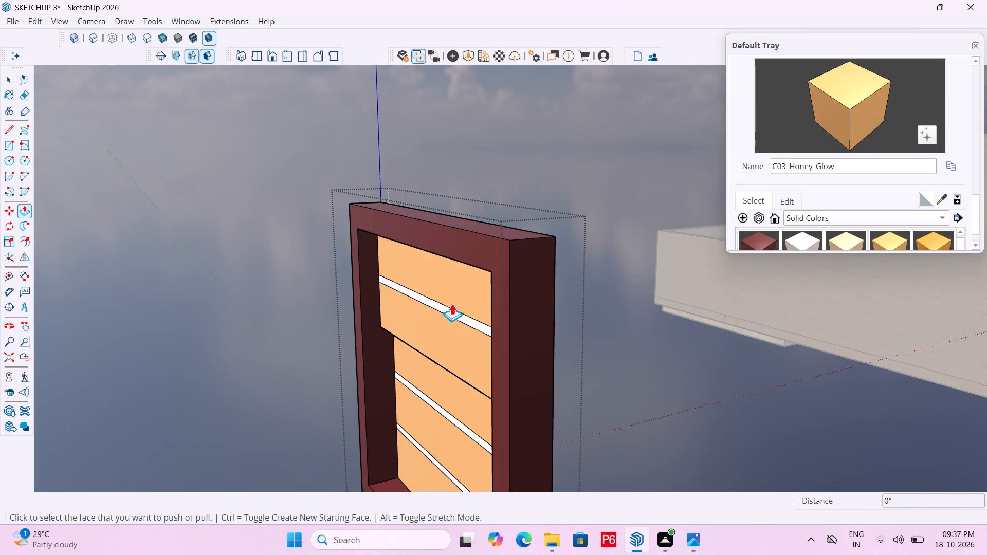
{"action": "key", "text": "ctrl+z"}
{"action": "key", "text": "ctrl+z"}
{"action": "key", "text": "ctrl+z"}
Push/Pull all five wide strips outward 1" with new starting faces, working from the top strip down.
{"action": "middle_click_drag", "start_coordinate": [462, 322], "coordinate": [463, 322]}
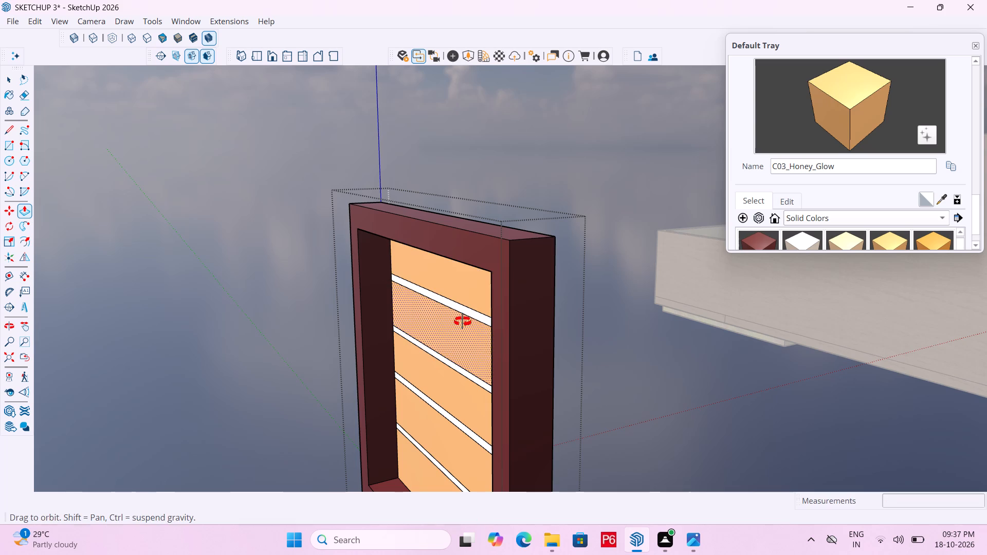
{"action": "middle_click_drag", "start_coordinate": [463, 322], "coordinate": [486, 321]}
{"action": "left_click", "coordinate": [487, 294]}
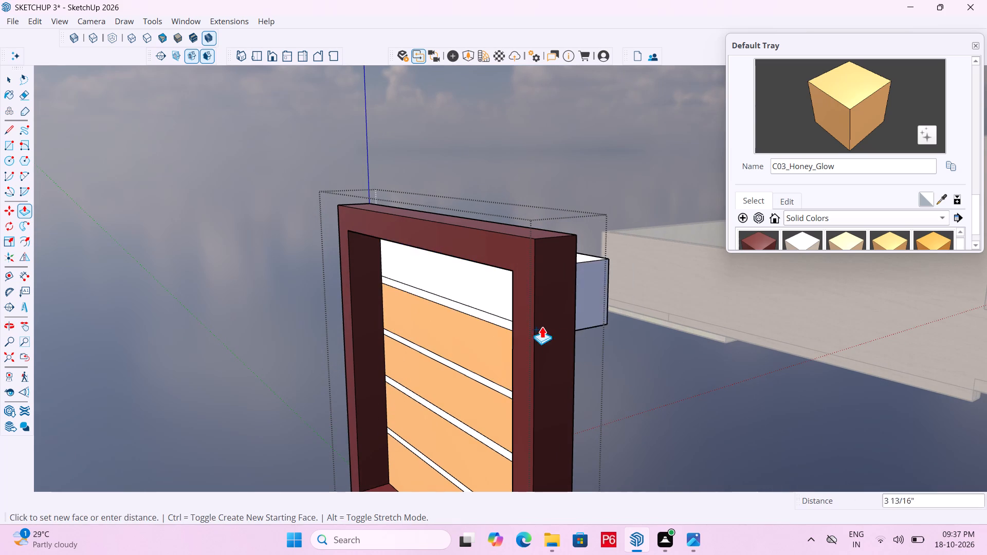
{"action": "middle_click_drag", "start_coordinate": [531, 327], "coordinate": [588, 328]}
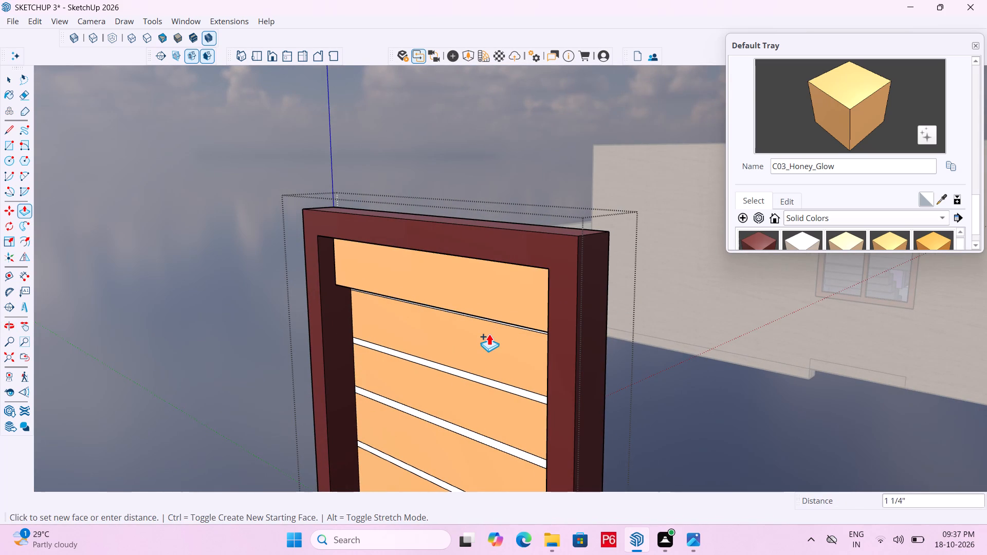
{"action": "type", "text": "1\""}
{"action": "key", "text": "Return"}
{"action": "middle_click_drag", "start_coordinate": [474, 343], "coordinate": [482, 292]}
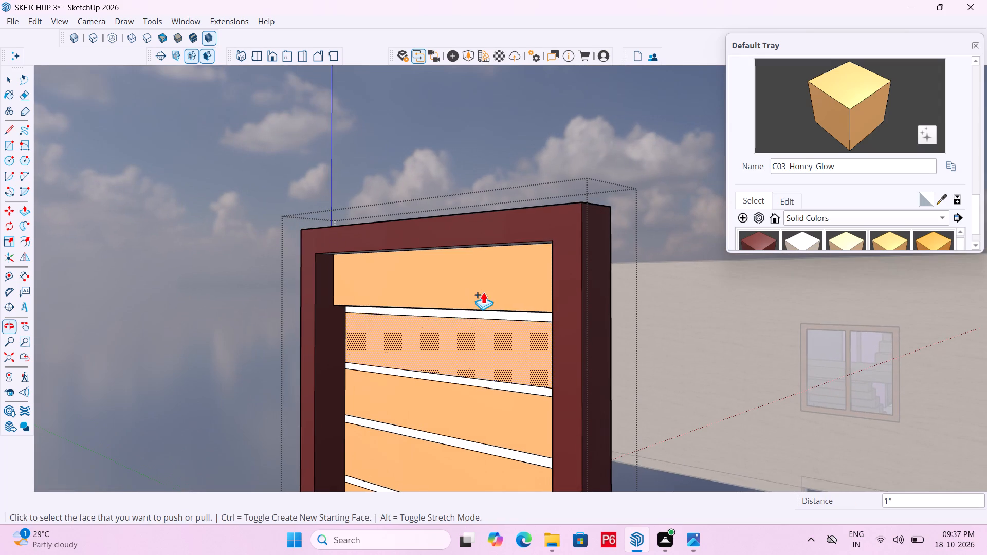
{"action": "left_click", "coordinate": [503, 340]}
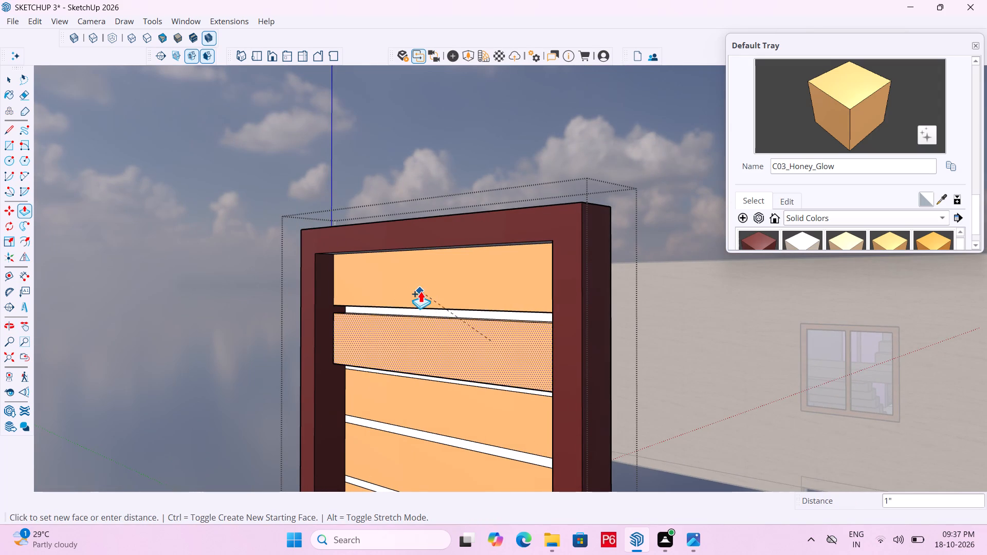
{"action": "left_click", "coordinate": [421, 291]}
{"action": "middle_click_drag", "start_coordinate": [507, 303], "coordinate": [553, 313]}
{"action": "scroll", "coordinate": [354, 249], "scroll_direction": "down", "scroll_amount": 2}
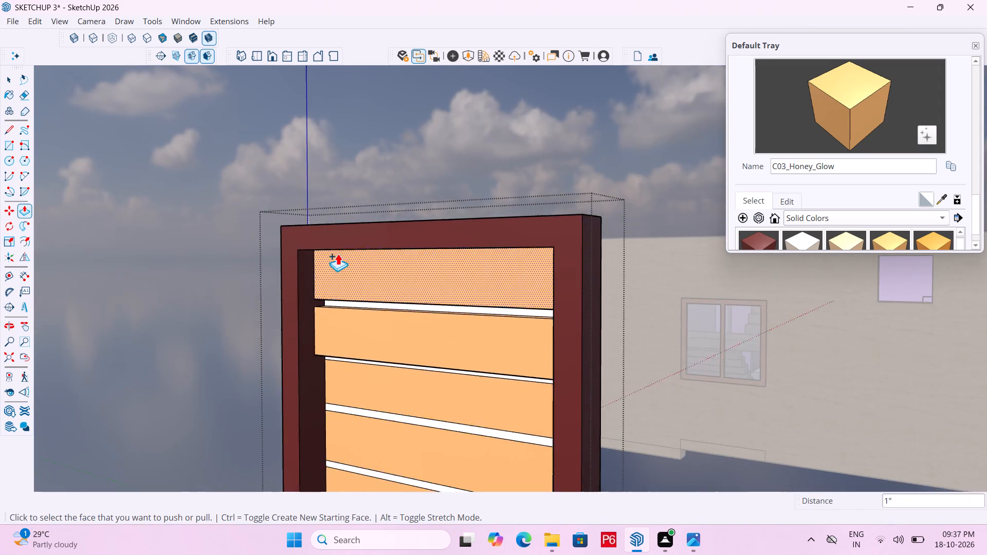
{"action": "scroll", "coordinate": [338, 253], "scroll_direction": "down", "scroll_amount": 3}
{"action": "double_click", "coordinate": [422, 350]}
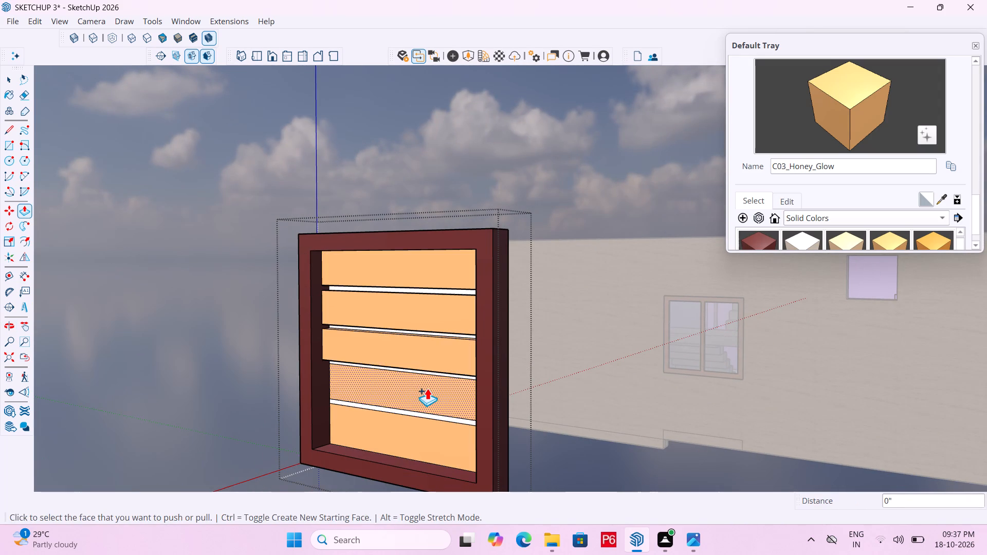
{"action": "double_click", "coordinate": [427, 388]}
{"action": "double_click", "coordinate": [413, 440]}
Push/Pull the two lower narrow strips outward 1" with new starting faces, flush with the wide strips.
{"action": "scroll", "coordinate": [437, 421], "scroll_direction": "up", "scroll_amount": 5}
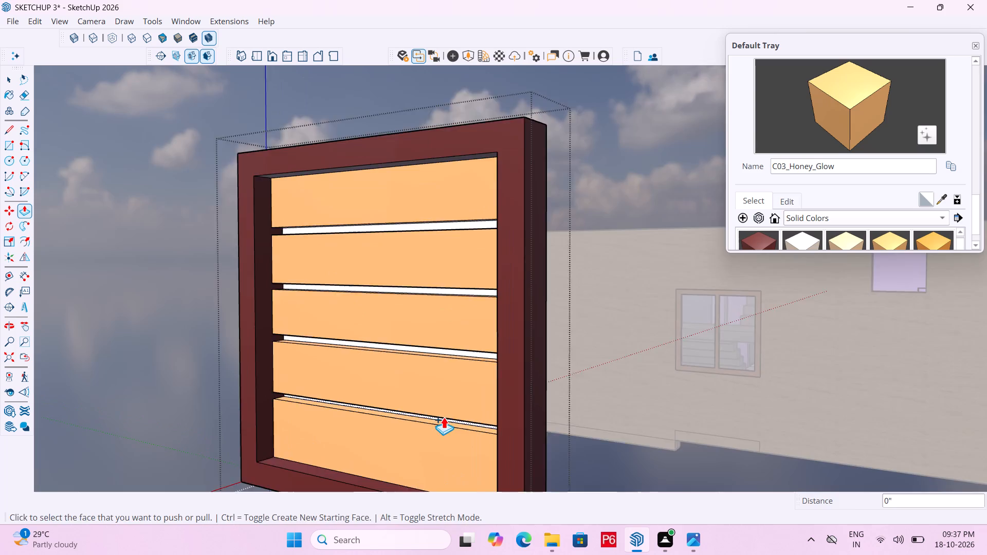
{"action": "middle_click_drag", "start_coordinate": [444, 409], "coordinate": [480, 309]}
{"action": "scroll", "coordinate": [480, 309], "scroll_direction": "up", "scroll_amount": 10}
{"action": "double_click", "coordinate": [530, 432]}
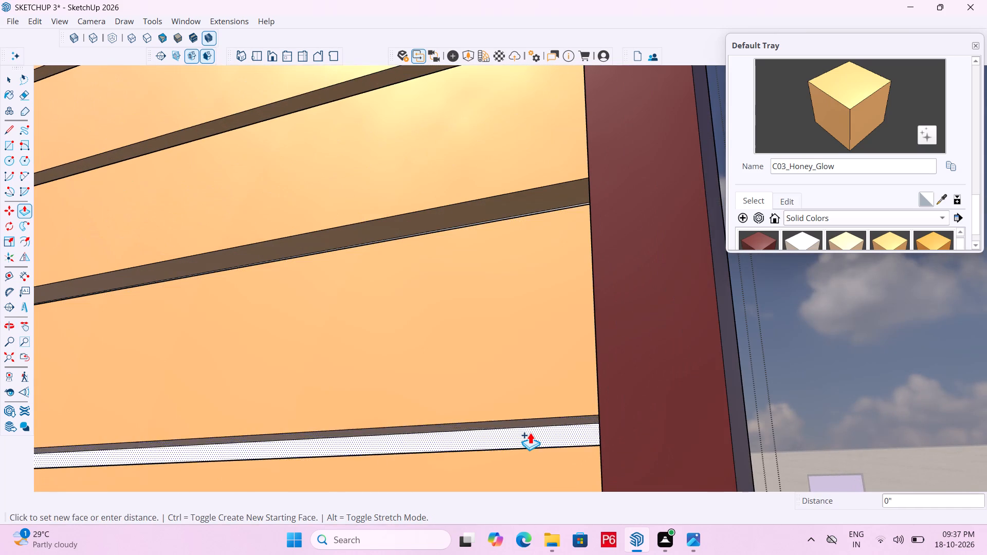
{"action": "scroll", "coordinate": [493, 410], "scroll_direction": "down", "scroll_amount": 4}
{"action": "middle_click_drag", "start_coordinate": [491, 422], "coordinate": [463, 504]}
{"action": "scroll", "coordinate": [524, 290], "scroll_direction": "up", "scroll_amount": 5}
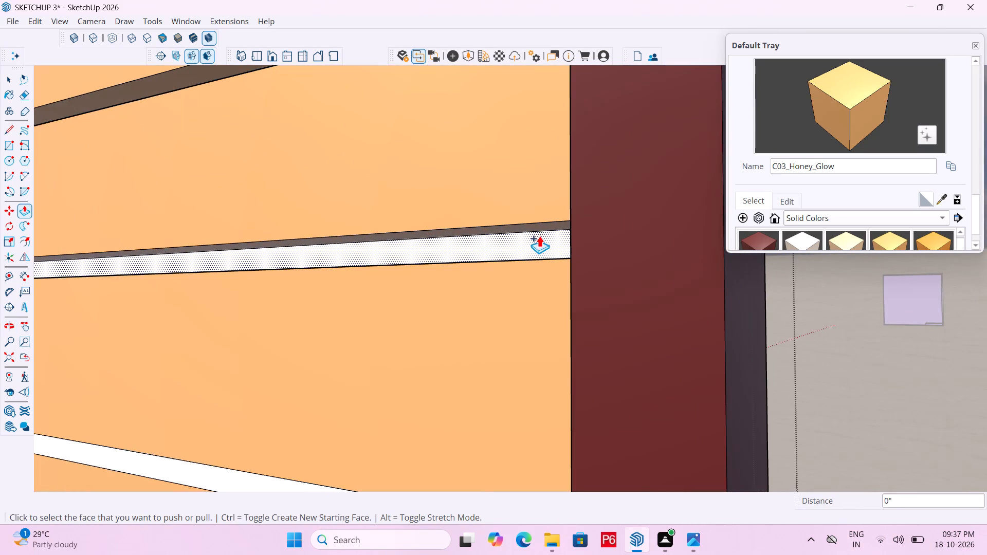
{"action": "double_click", "coordinate": [538, 236]}
{"action": "scroll", "coordinate": [470, 354], "scroll_direction": "down", "scroll_amount": 7}
{"action": "scroll", "coordinate": [433, 141], "scroll_direction": "up", "scroll_amount": 6}
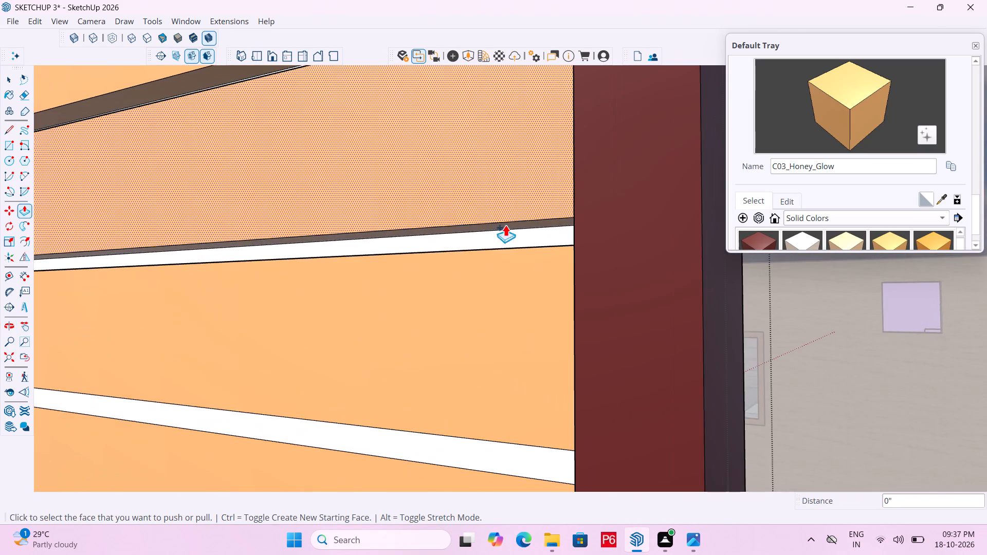
Push/Pull the two upper narrow strips outward 1" with new starting faces, flush with the wide strips.
{"action": "left_click", "coordinate": [517, 248]}
{"action": "scroll", "coordinate": [423, 323], "scroll_direction": "down", "scroll_amount": 6}
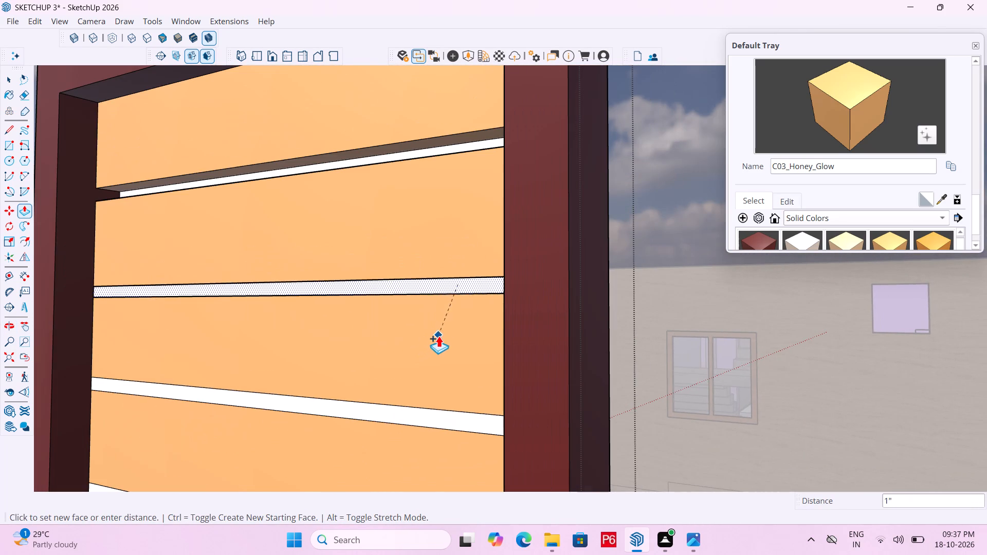
{"action": "left_click", "coordinate": [438, 336]}
{"action": "scroll", "coordinate": [438, 208], "scroll_direction": "down", "scroll_amount": 5}
{"action": "scroll", "coordinate": [437, 157], "scroll_direction": "up", "scroll_amount": 8}
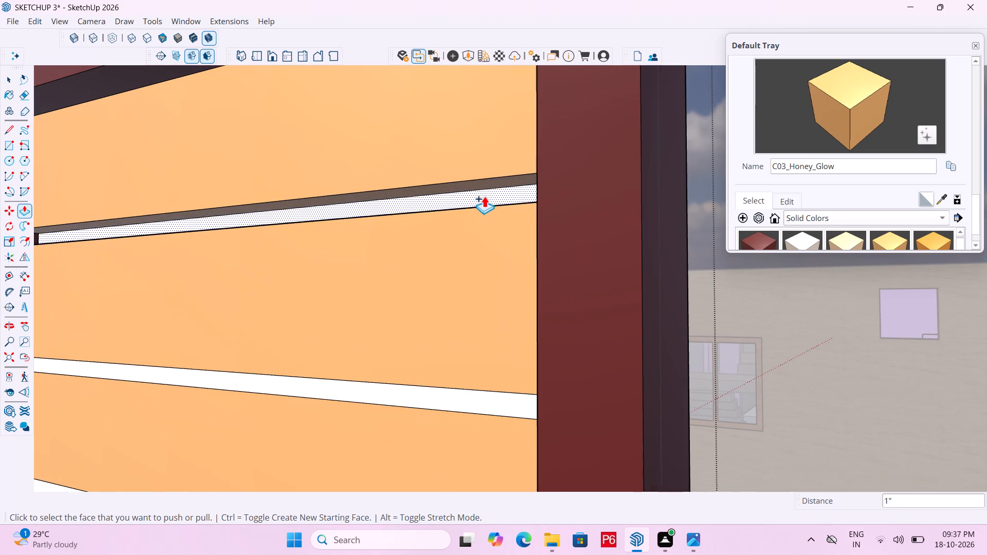
{"action": "left_click", "coordinate": [485, 197]}
{"action": "left_click", "coordinate": [449, 245]}
{"action": "scroll", "coordinate": [316, 222], "scroll_direction": "down", "scroll_amount": 7}
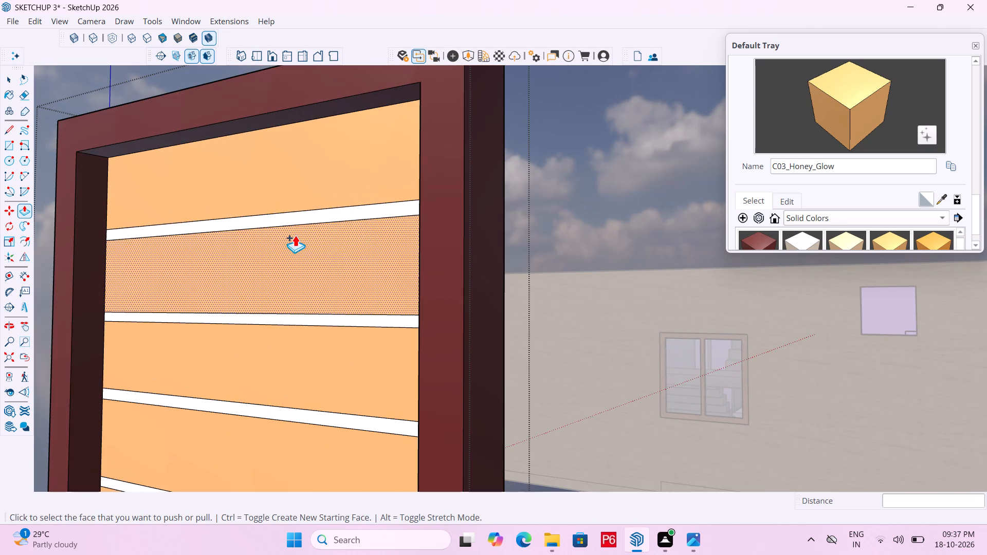
Save the model.
{"action": "key", "text": "ctrl+s"}
{"action": "key", "text": "ctrl+s"}
{"action": "key", "text": "ctrl+s"}
{"action": "key", "text": "ctrl+s"}
Push/Pull the topmost narrow strip inward 1" to the panel's back face, keeping a new starting face in front.
{"action": "middle_click_drag", "start_coordinate": [310, 253], "coordinate": [277, 295]}
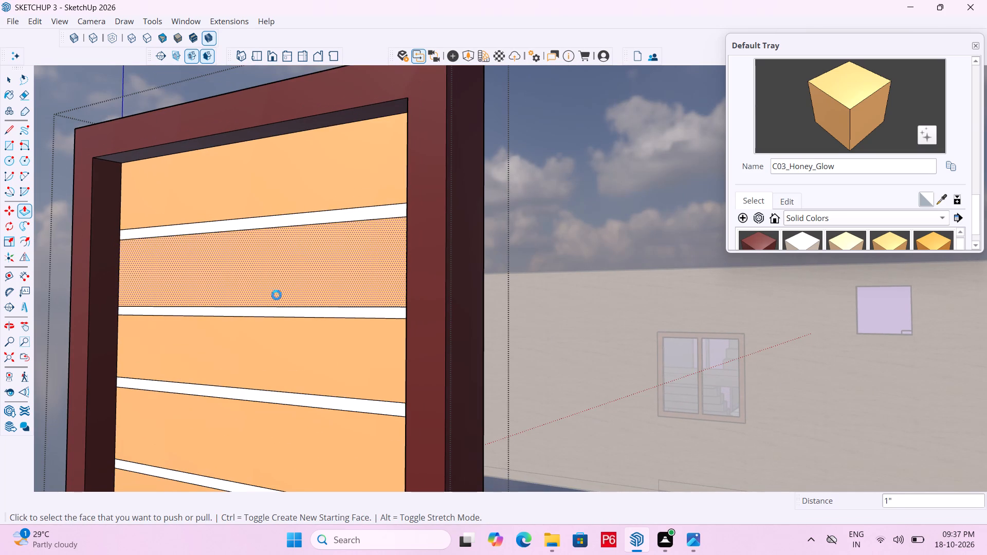
{"action": "middle_click_drag", "start_coordinate": [277, 295], "coordinate": [98, 320]}
{"action": "scroll", "coordinate": [331, 247], "scroll_direction": "down", "scroll_amount": 2}
{"action": "middle_click_drag", "start_coordinate": [327, 246], "coordinate": [53, 235]}
{"action": "scroll", "coordinate": [412, 188], "scroll_direction": "down", "scroll_amount": 7}
{"action": "scroll", "coordinate": [563, 156], "scroll_direction": "down", "scroll_amount": 3}
{"action": "middle_click_drag", "start_coordinate": [157, 182], "coordinate": [451, 286]}
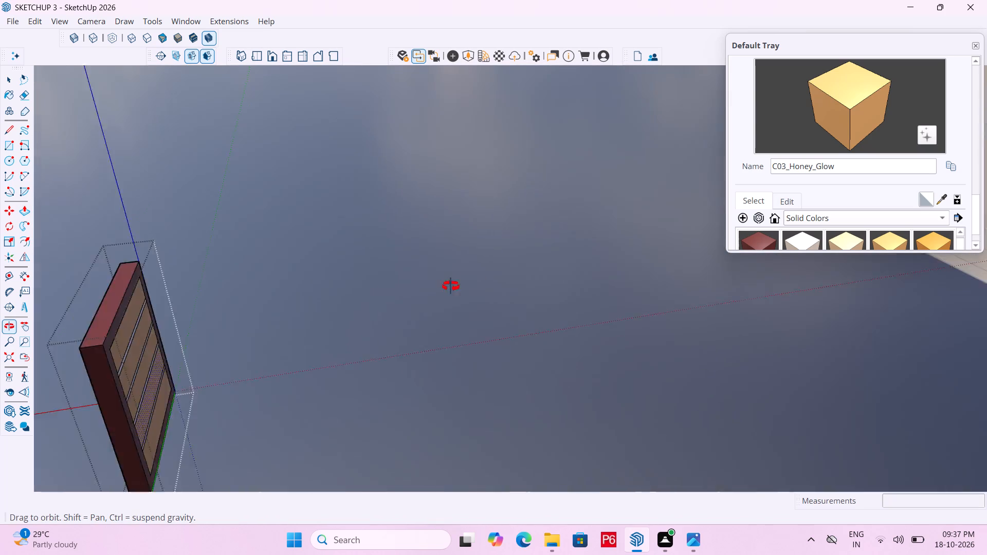
{"action": "middle_click_drag", "start_coordinate": [451, 286], "coordinate": [563, 249]}
{"action": "scroll", "coordinate": [539, 227], "scroll_direction": "up", "scroll_amount": 5}
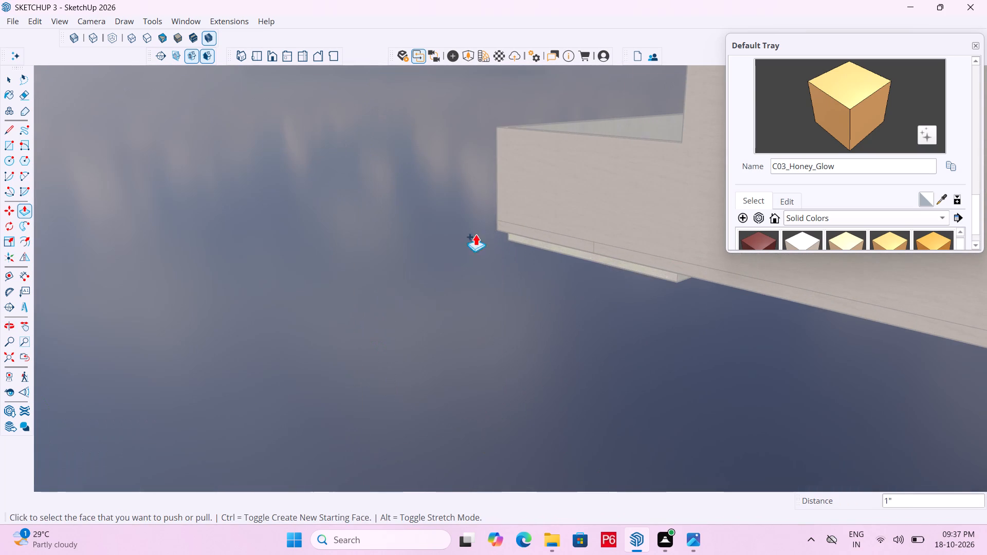
{"action": "scroll", "coordinate": [612, 228], "scroll_direction": "down", "scroll_amount": 6}
{"action": "scroll", "coordinate": [360, 209], "scroll_direction": "down", "scroll_amount": 7}
{"action": "scroll", "coordinate": [193, 197], "scroll_direction": "down", "scroll_amount": 7}
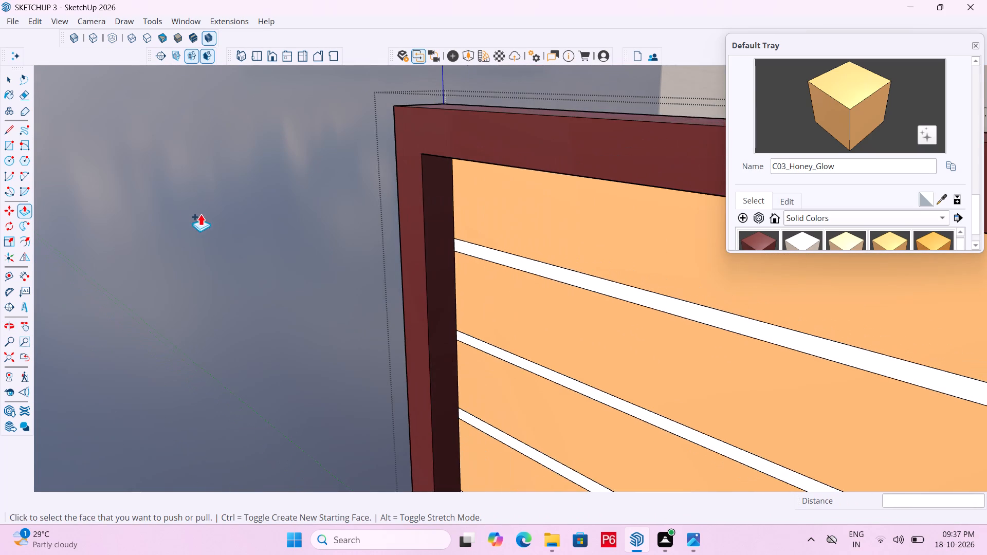
{"action": "scroll", "coordinate": [254, 212], "scroll_direction": "down", "scroll_amount": 7}
{"action": "scroll", "coordinate": [627, 291], "scroll_direction": "up", "scroll_amount": 4}
{"action": "left_click", "coordinate": [571, 301]}
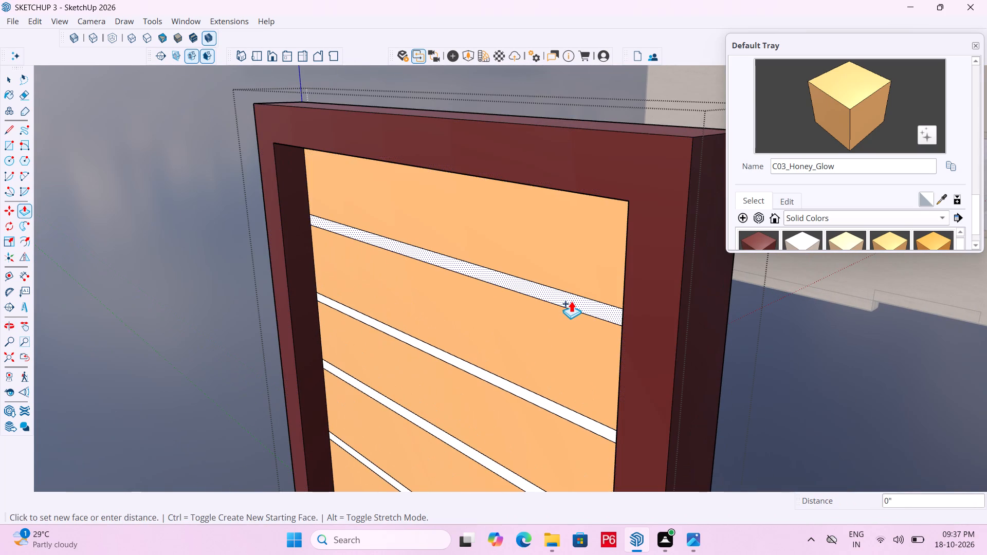
{"action": "middle_click_drag", "start_coordinate": [702, 300], "coordinate": [169, 288]}
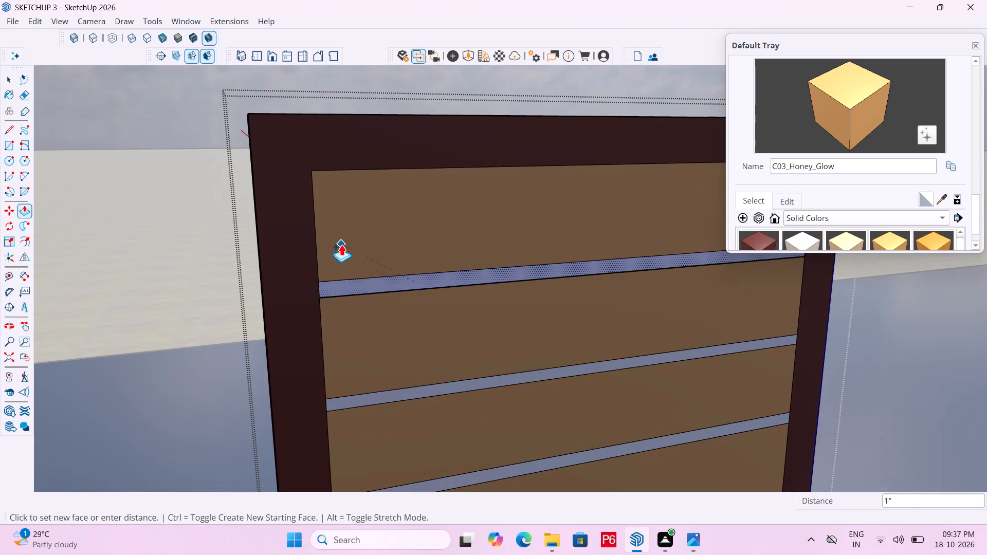
{"action": "left_click", "coordinate": [342, 244]}
Delete the front face of the topmost narrow strip to open a gap between the first two wide strips.
{"action": "middle_click_drag", "start_coordinate": [233, 304], "coordinate": [157, 302]}
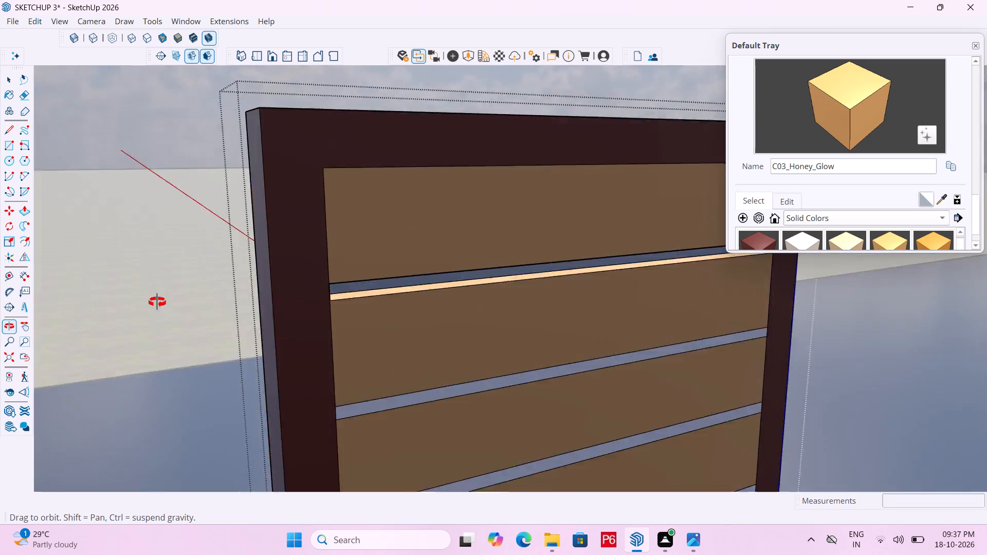
{"action": "middle_click_drag", "start_coordinate": [157, 302], "coordinate": [735, 323]}
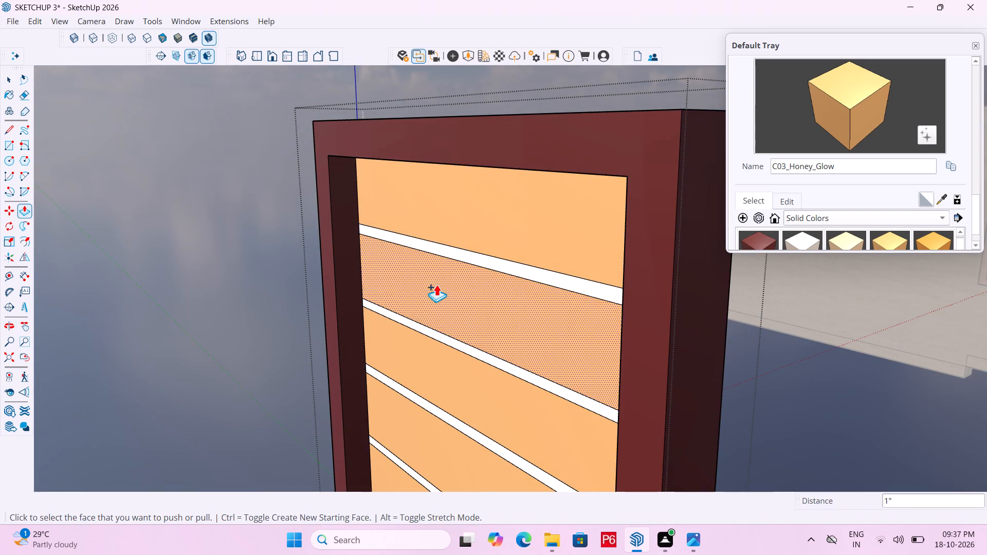
{"action": "middle_click_drag", "start_coordinate": [330, 295], "coordinate": [457, 300]}
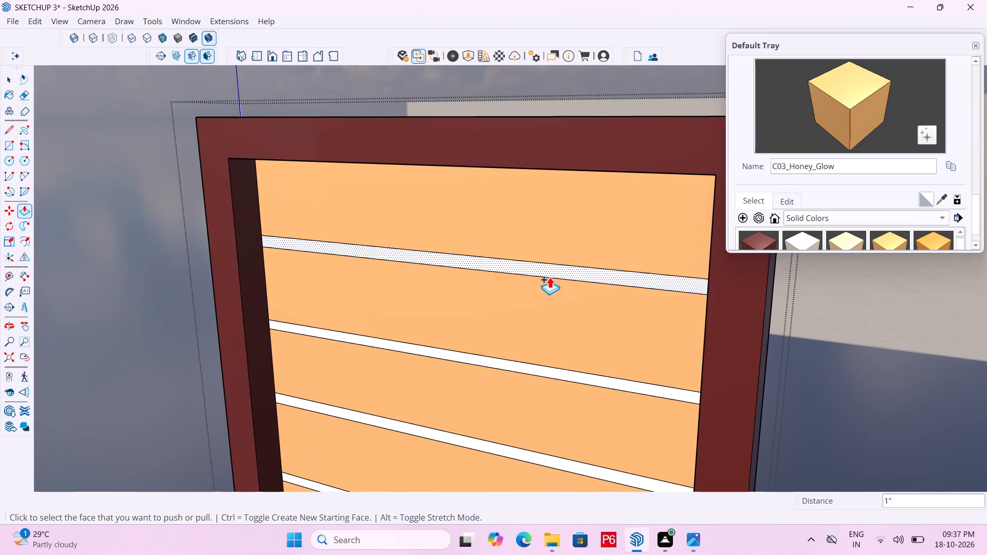
{"action": "key", "text": "space"}
{"action": "left_click", "coordinate": [564, 271]}
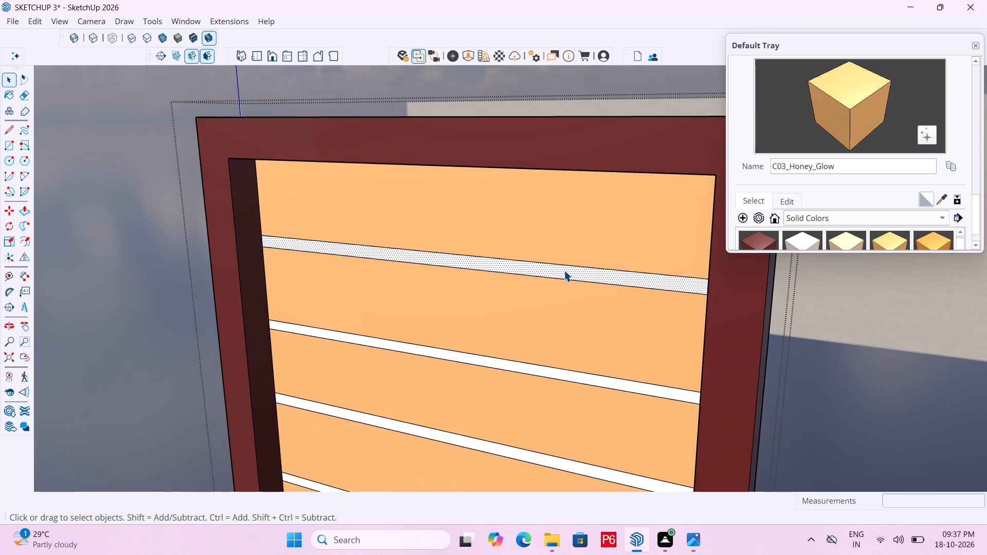
{"action": "key", "text": "Delete"}
Push/Pull the second narrow strip inward to the panel's back face, opening a gap between the second and third wide strips.
{"action": "scroll", "coordinate": [355, 274], "scroll_direction": "down", "scroll_amount": 1}
{"action": "middle_click_drag", "start_coordinate": [349, 264], "coordinate": [392, 237]}
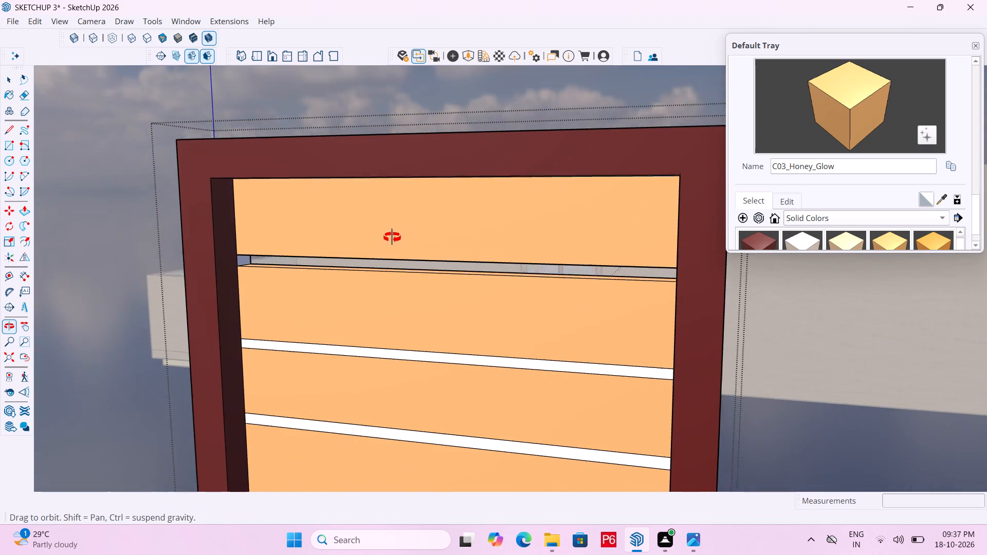
{"action": "middle_click_drag", "start_coordinate": [392, 237], "coordinate": [387, 239]}
{"action": "scroll", "coordinate": [502, 379], "scroll_direction": "up", "scroll_amount": 3}
{"action": "left_click", "coordinate": [513, 357]}
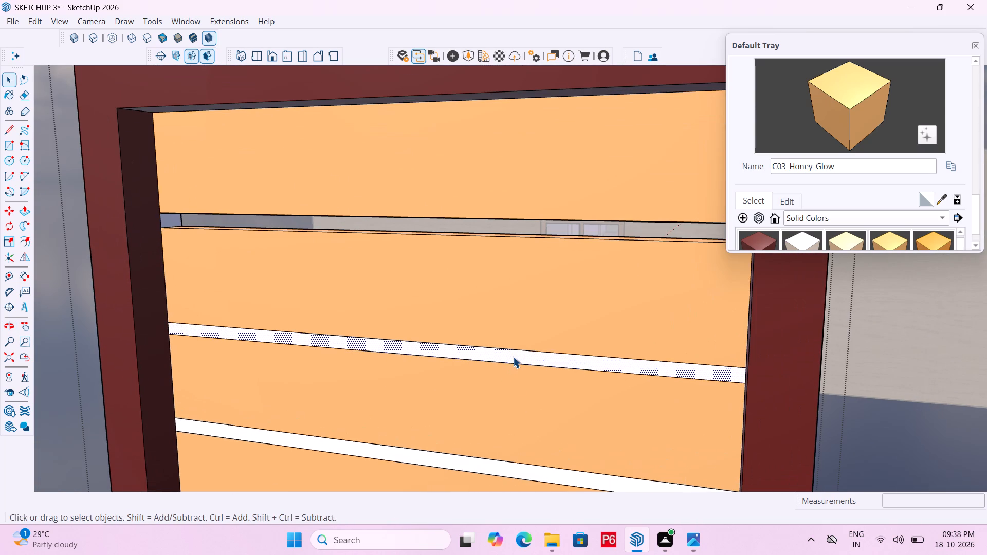
{"action": "key", "text": "p"}
{"action": "left_click", "coordinate": [514, 356]}
{"action": "middle_click_drag", "start_coordinate": [638, 346], "coordinate": [636, 346]}
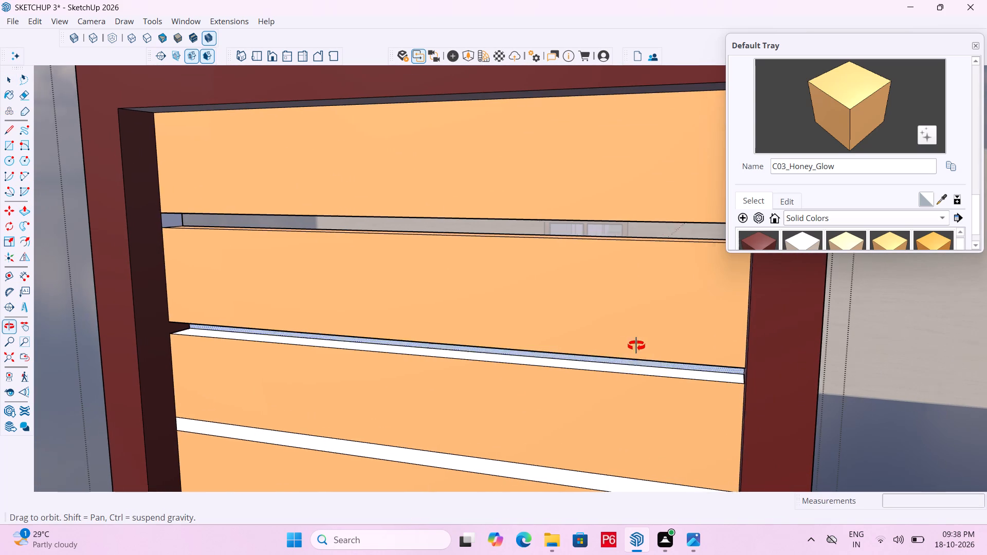
{"action": "middle_click_drag", "start_coordinate": [636, 346], "coordinate": [281, 332]}
{"action": "left_click", "coordinate": [401, 281]}
Repeat the same Push/Pull depth on the two remaining narrow strips to open gaps between the lower wide strips.
{"action": "scroll", "coordinate": [295, 239], "scroll_direction": "down", "scroll_amount": 3}
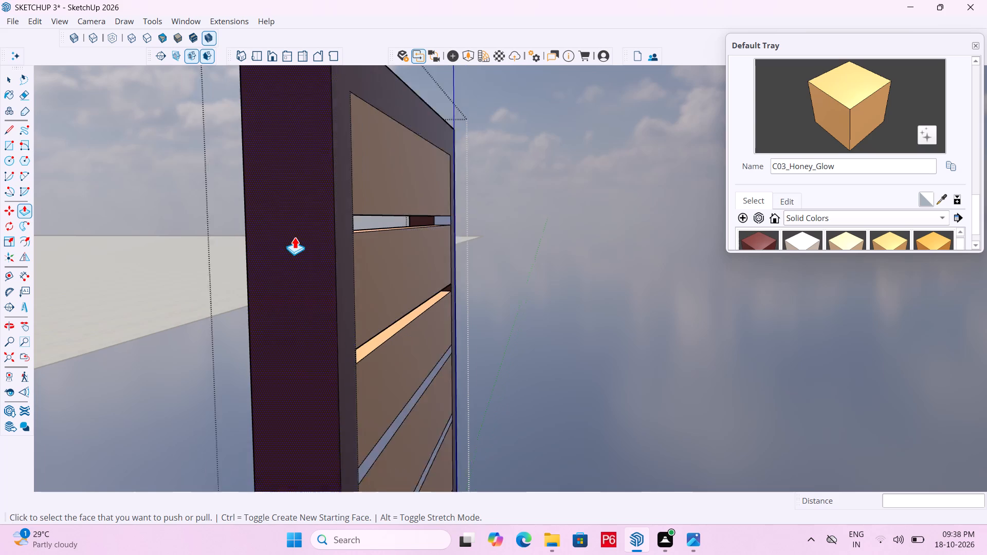
{"action": "scroll", "coordinate": [295, 237], "scroll_direction": "down", "scroll_amount": 2}
{"action": "middle_click_drag", "start_coordinate": [281, 346], "coordinate": [646, 347]}
{"action": "scroll", "coordinate": [667, 443], "scroll_direction": "up", "scroll_amount": 5}
{"action": "double_click", "coordinate": [676, 407]}
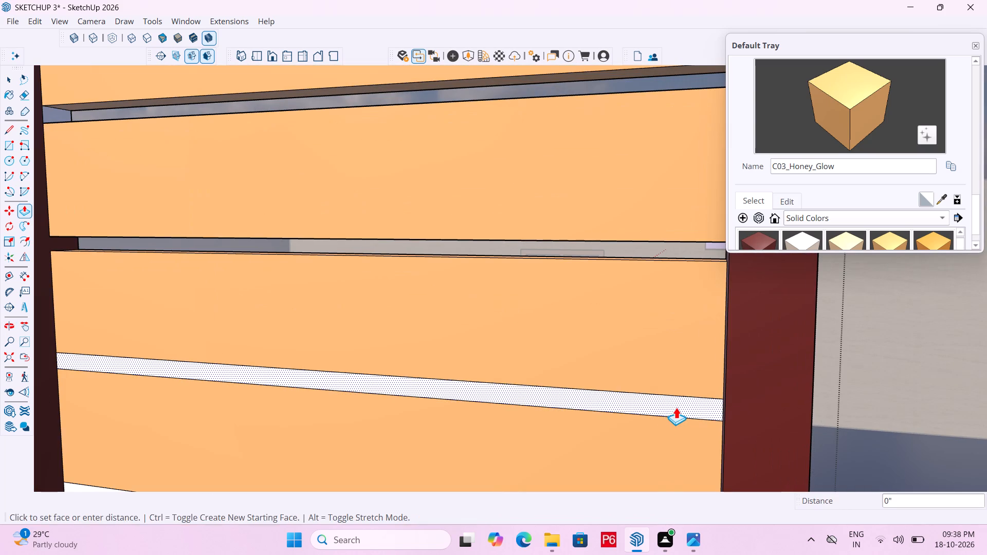
{"action": "scroll", "coordinate": [415, 249], "scroll_direction": "down", "scroll_amount": 6}
{"action": "scroll", "coordinate": [416, 331], "scroll_direction": "up", "scroll_amount": 11}
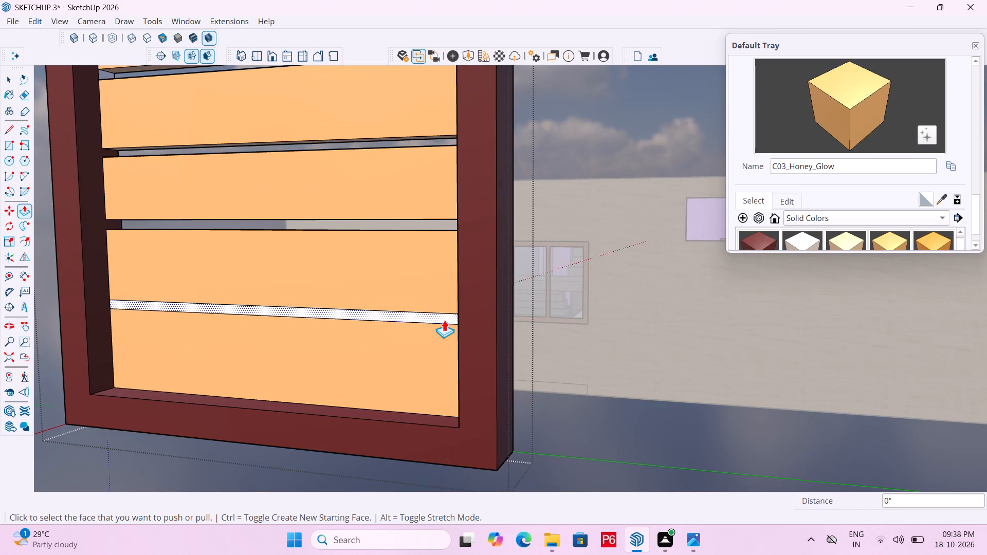
{"action": "double_click", "coordinate": [444, 320]}
Save the model.
{"action": "scroll", "coordinate": [445, 362], "scroll_direction": "down", "scroll_amount": 4}
{"action": "key", "text": "ctrl+s"}
{"action": "key", "text": "ctrl+s"}
{"action": "key", "text": "ctrl+s"}
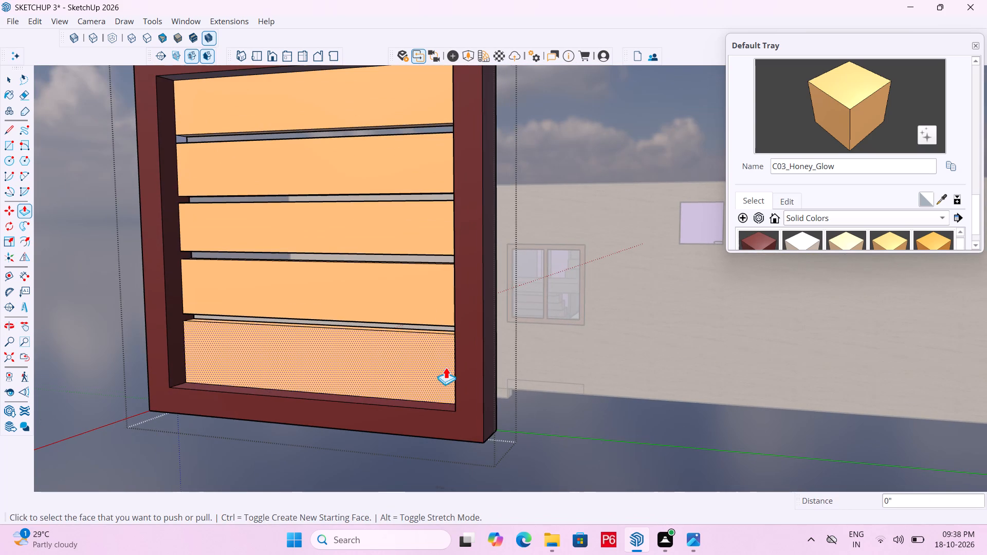
Leave editing of the slatted window group and return to the whole model.
{"action": "key", "text": "space"}
{"action": "left_click", "coordinate": [579, 466]}
{"action": "key", "text": "space"}
{"action": "left_click", "coordinate": [578, 455]}
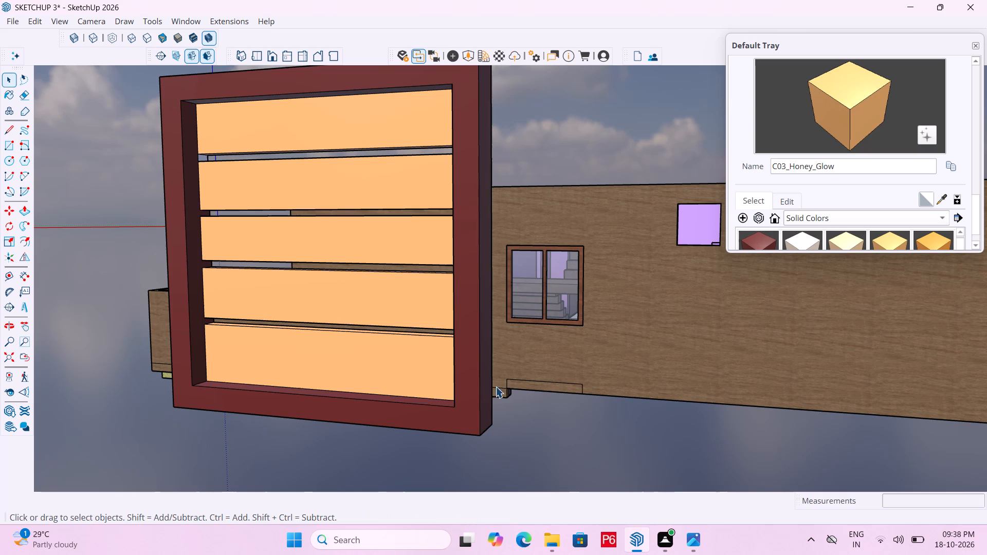
Copy the slatted window group by its lower outer frame corner into the small opening in the long side wall.
{"action": "left_click", "coordinate": [483, 398]}
{"action": "middle_click_drag", "start_coordinate": [515, 428], "coordinate": [451, 428]}
{"action": "scroll", "coordinate": [588, 366], "scroll_direction": "down", "scroll_amount": 5}
{"action": "scroll", "coordinate": [343, 361], "scroll_direction": "up", "scroll_amount": 5}
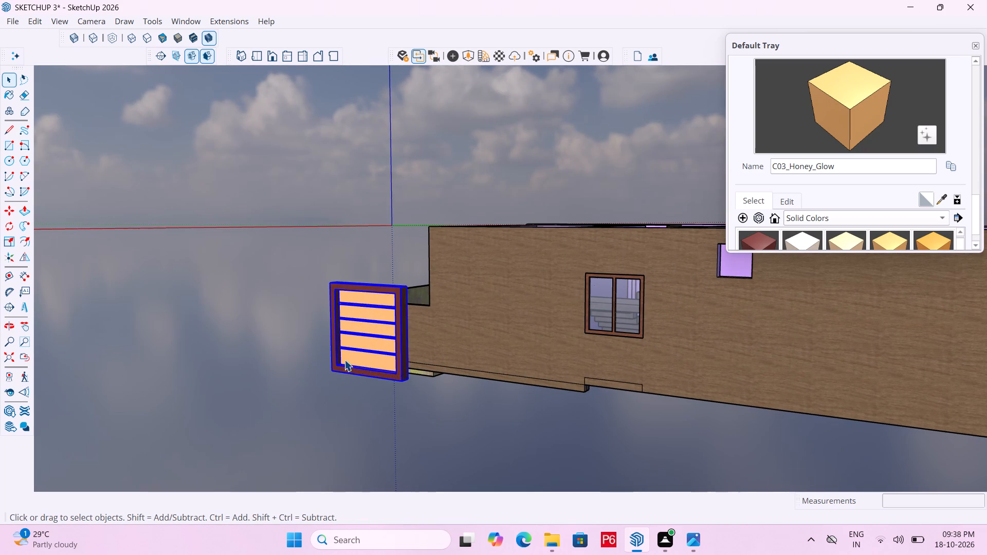
{"action": "scroll", "coordinate": [320, 383], "scroll_direction": "up", "scroll_amount": 3}
{"action": "scroll", "coordinate": [571, 375], "scroll_direction": "down", "scroll_amount": 1}
{"action": "middle_click_drag", "start_coordinate": [549, 375], "coordinate": [470, 374]}
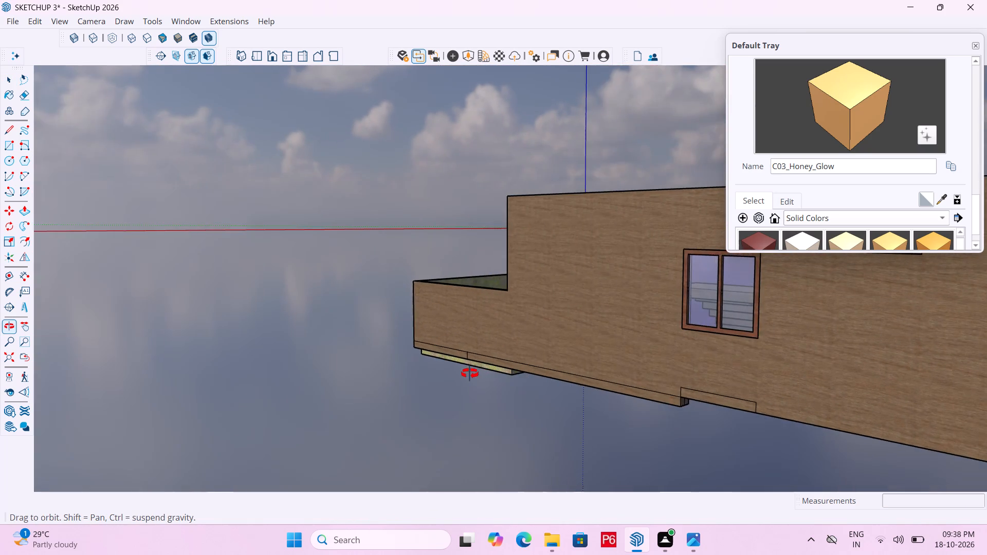
{"action": "middle_click_drag", "start_coordinate": [470, 374], "coordinate": [591, 375]}
{"action": "scroll", "coordinate": [514, 359], "scroll_direction": "down", "scroll_amount": 5}
{"action": "middle_click_drag", "start_coordinate": [757, 334], "coordinate": [704, 342]}
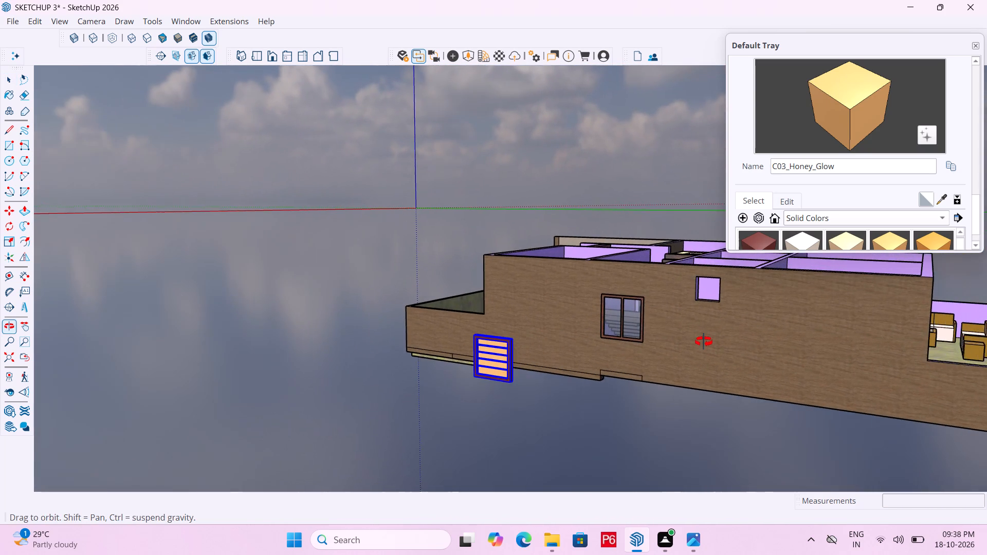
{"action": "middle_click_drag", "start_coordinate": [704, 342], "coordinate": [703, 342]}
{"action": "scroll", "coordinate": [507, 360], "scroll_direction": "up", "scroll_amount": 11}
{"action": "key", "text": "m"}
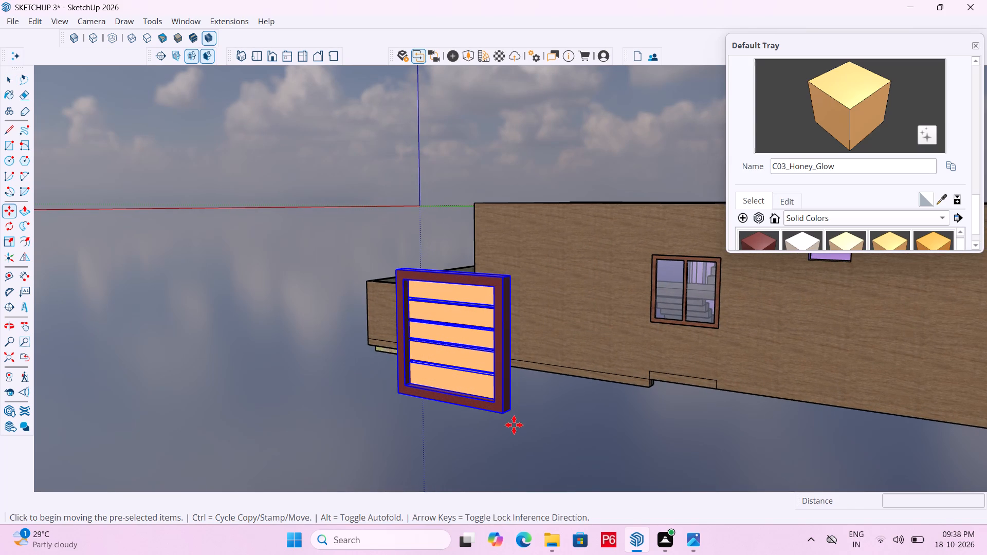
{"action": "scroll", "coordinate": [504, 408], "scroll_direction": "up", "scroll_amount": 4}
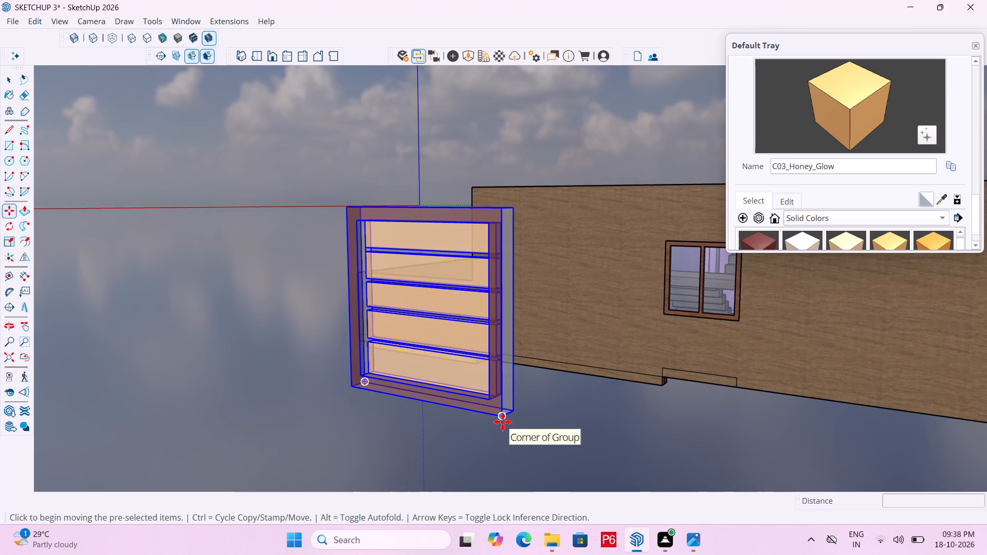
{"action": "left_click", "coordinate": [503, 421]}
{"action": "scroll", "coordinate": [429, 363], "scroll_direction": "down", "scroll_amount": 6}
{"action": "scroll", "coordinate": [223, 357], "scroll_direction": "down", "scroll_amount": 2}
{"action": "scroll", "coordinate": [618, 270], "scroll_direction": "up", "scroll_amount": 3}
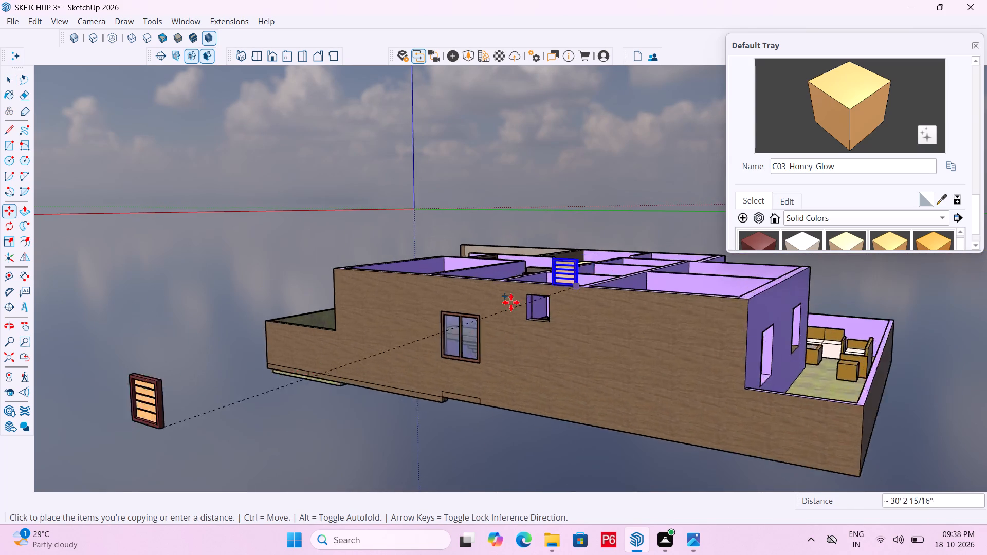
{"action": "scroll", "coordinate": [511, 303], "scroll_direction": "up", "scroll_amount": 4}
{"action": "left_click", "coordinate": [561, 335]}
{"action": "scroll", "coordinate": [704, 275], "scroll_direction": "down", "scroll_amount": 6}
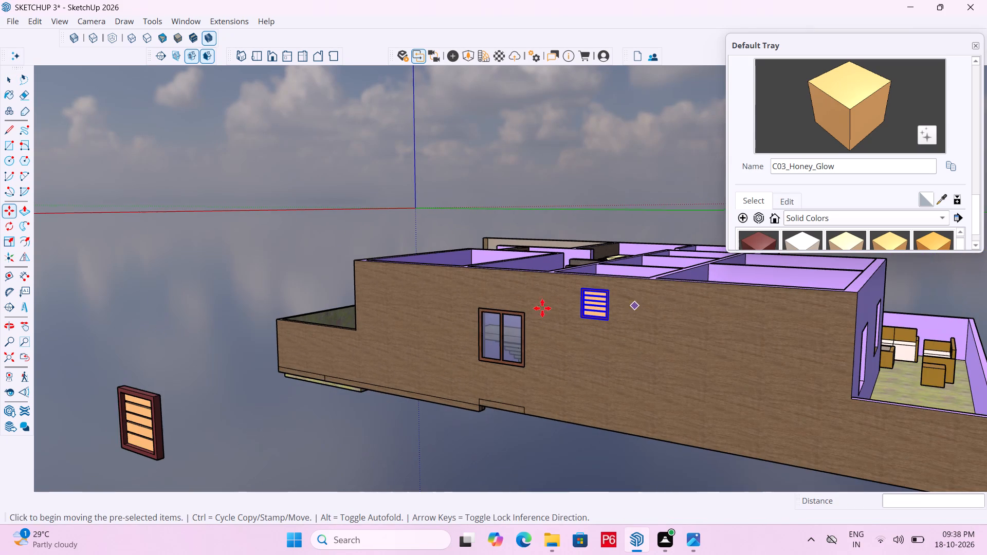
{"action": "key", "text": "space"}
Examine the house from the front, rear and sides, checking its window openings.
{"action": "scroll", "coordinate": [502, 386], "scroll_direction": "down", "scroll_amount": 5}
{"action": "scroll", "coordinate": [385, 384], "scroll_direction": "down", "scroll_amount": 4}
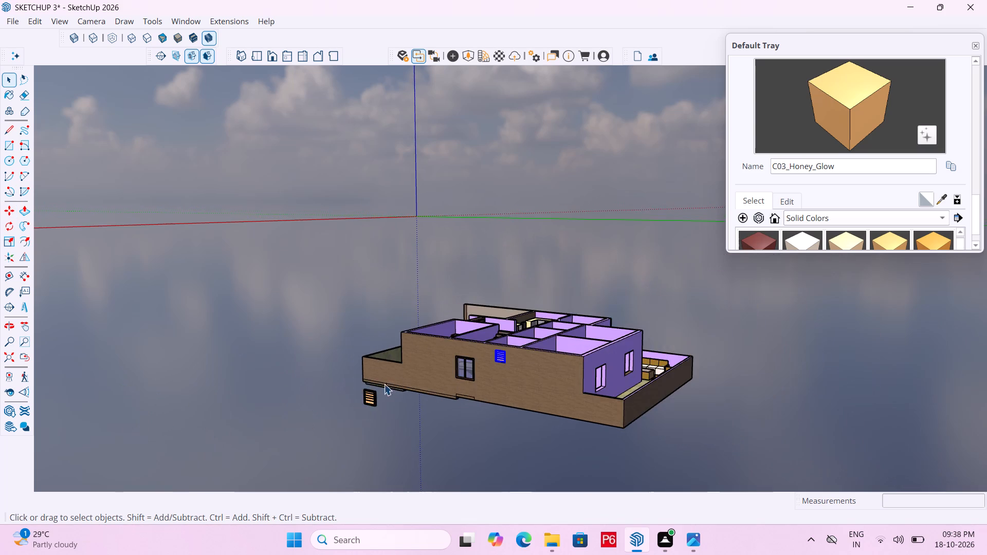
{"action": "middle_click_drag", "start_coordinate": [701, 376], "coordinate": [121, 380]}
{"action": "middle_click_drag", "start_coordinate": [689, 408], "coordinate": [214, 394]}
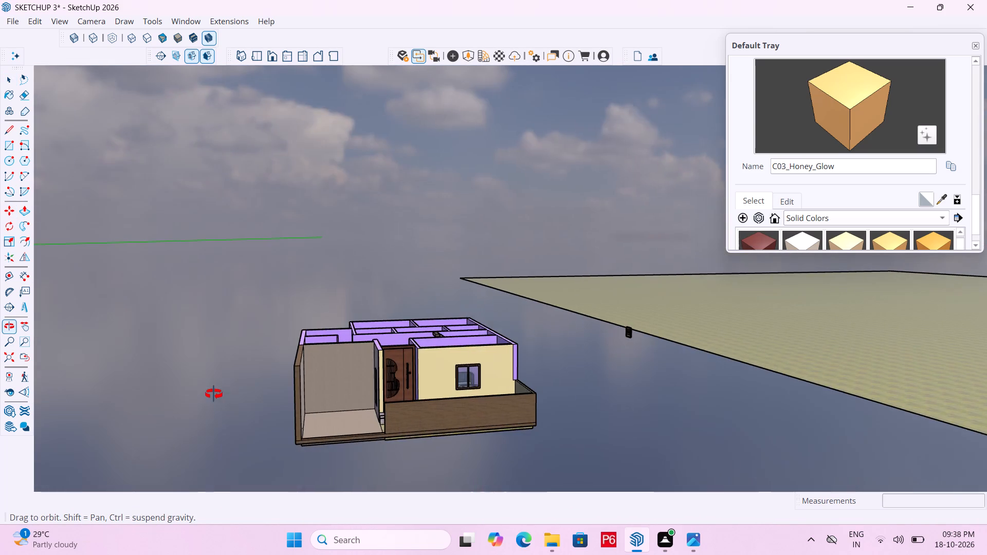
{"action": "middle_click_drag", "start_coordinate": [214, 394], "coordinate": [716, 447]}
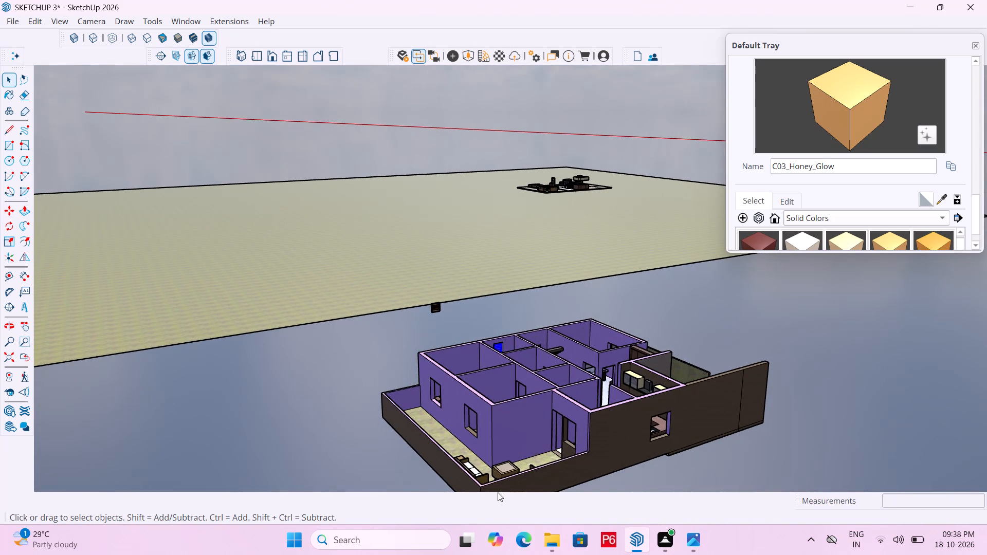
{"action": "middle_click_drag", "start_coordinate": [548, 406], "coordinate": [740, 364]}
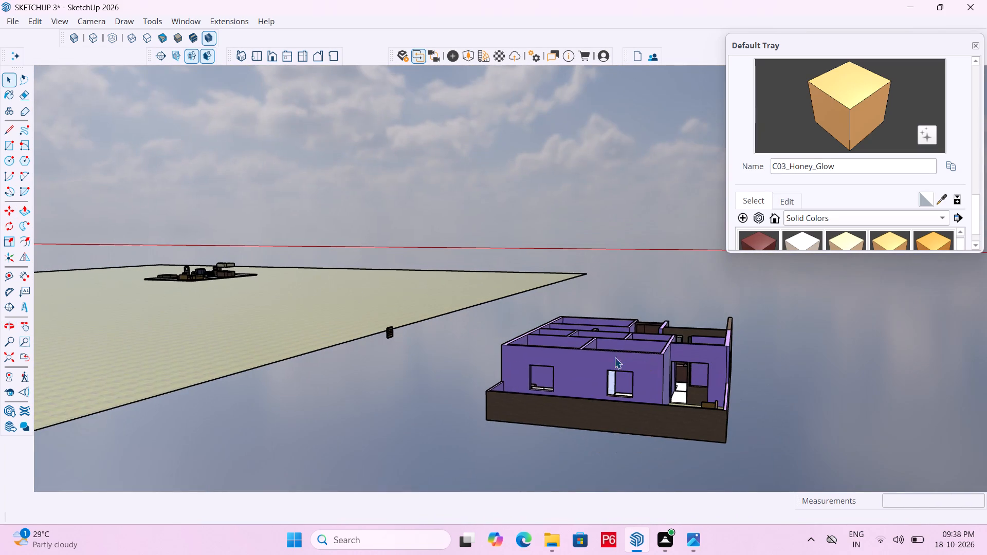
{"action": "middle_click_drag", "start_coordinate": [501, 348], "coordinate": [984, 419]}
{"action": "middle_click_drag", "start_coordinate": [482, 332], "coordinate": [582, 331]}
Copy the two-pane window from the front wall to the empty space outside the house, near the rear corner.
{"action": "scroll", "coordinate": [583, 331], "scroll_direction": "up", "scroll_amount": 1}
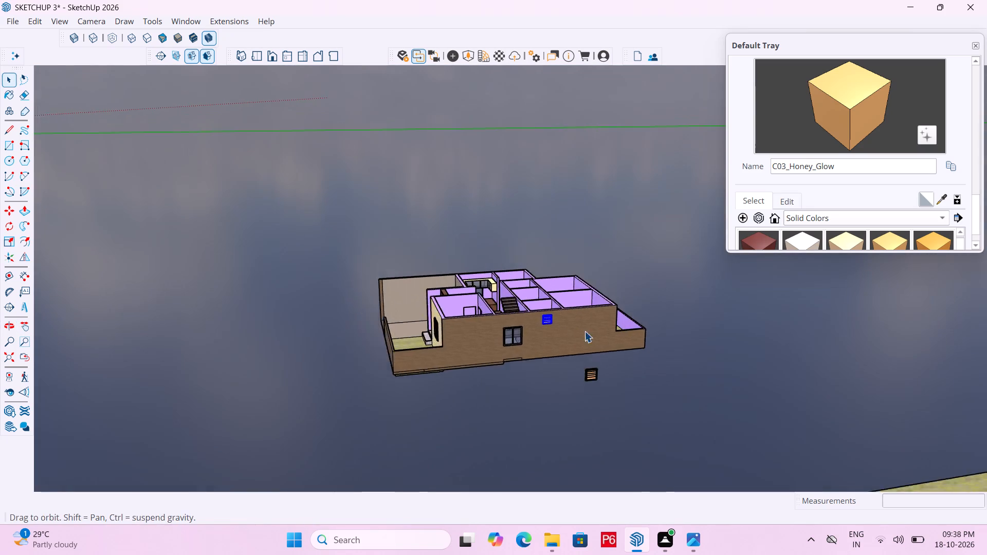
{"action": "scroll", "coordinate": [584, 331], "scroll_direction": "up", "scroll_amount": 1}
{"action": "middle_click_drag", "start_coordinate": [393, 353], "coordinate": [711, 371]}
{"action": "scroll", "coordinate": [418, 381], "scroll_direction": "up", "scroll_amount": 6}
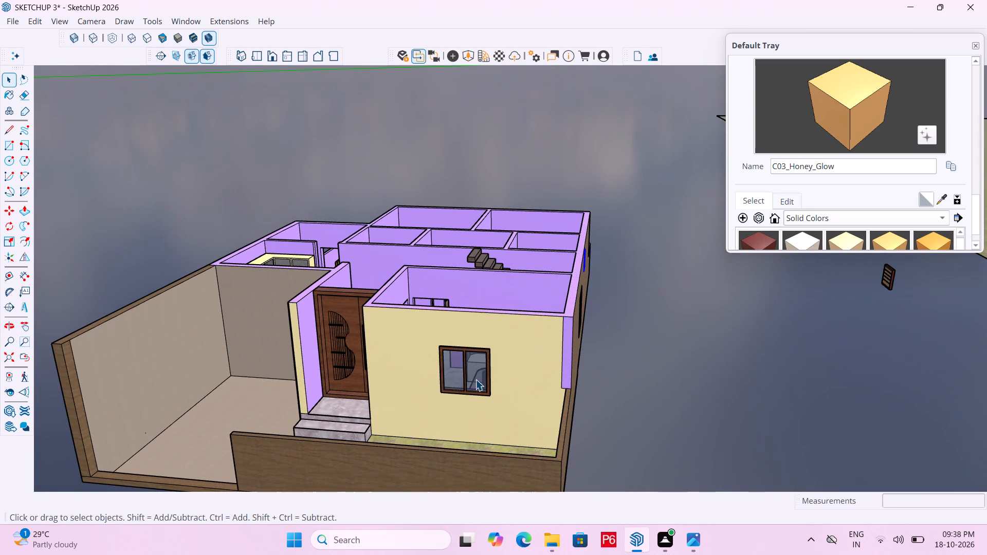
{"action": "left_click", "coordinate": [477, 378]}
{"action": "key", "text": "m"}
{"action": "left_click", "coordinate": [477, 374]}
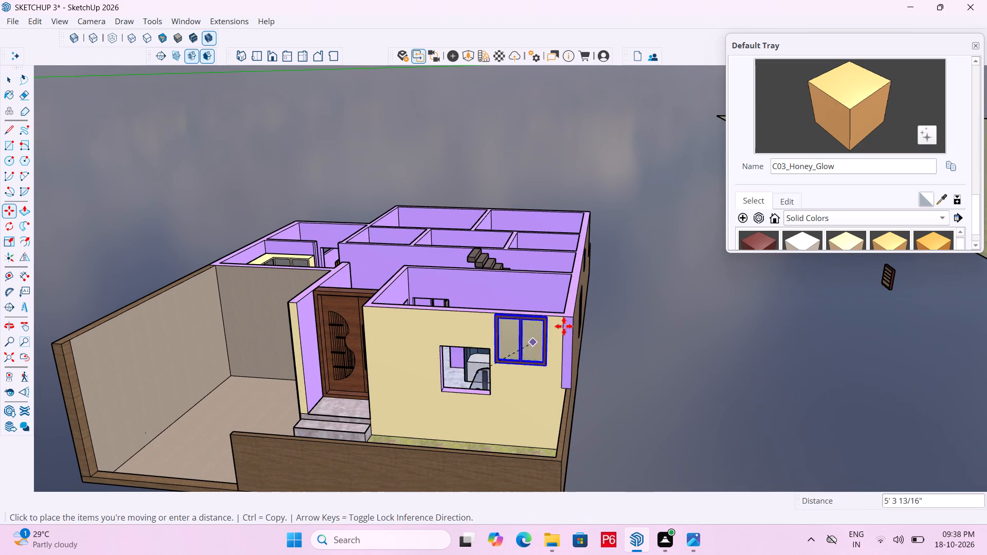
{"action": "middle_click_drag", "start_coordinate": [735, 273], "coordinate": [0, 286]}
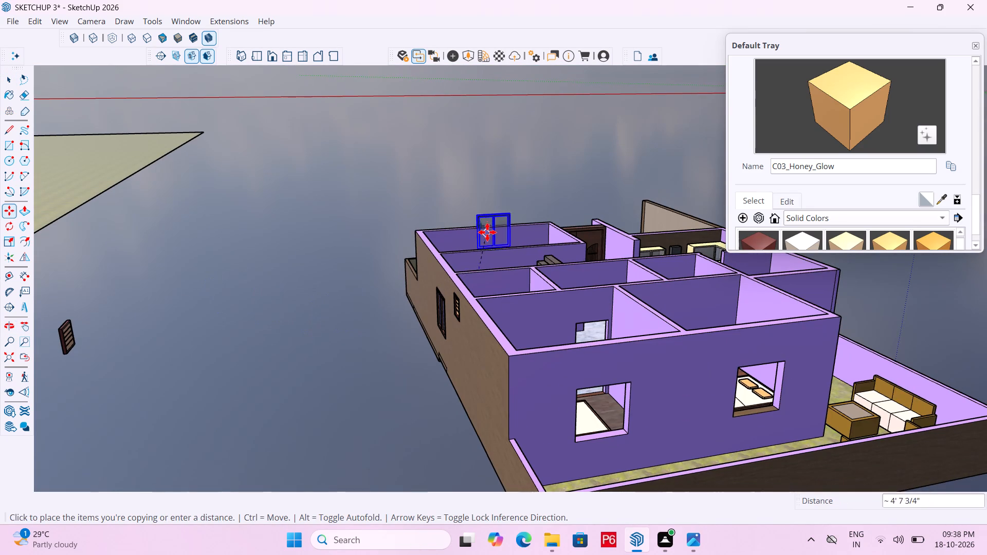
{"action": "scroll", "coordinate": [487, 232], "scroll_direction": "down", "scroll_amount": 4}
{"action": "left_click", "coordinate": [382, 370]}
{"action": "key", "text": "space"}
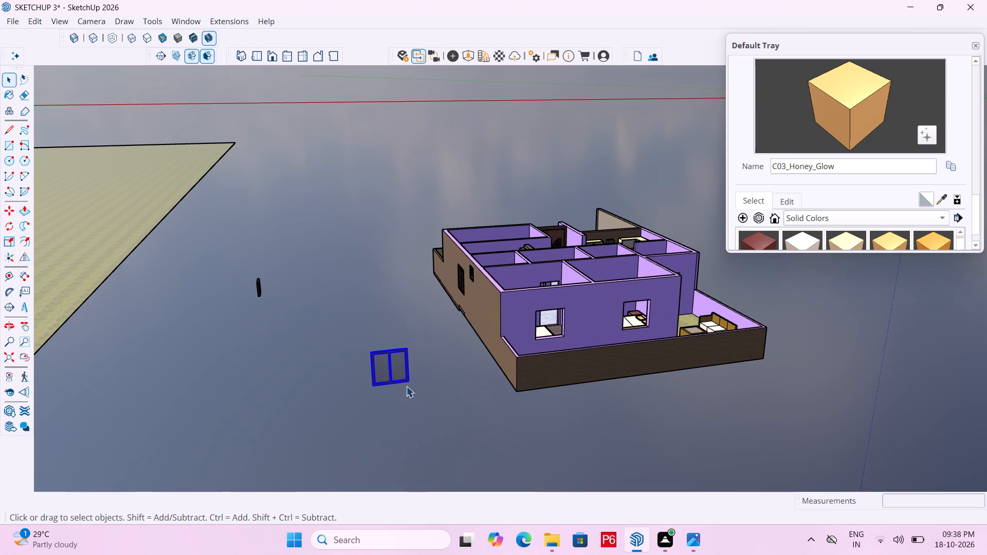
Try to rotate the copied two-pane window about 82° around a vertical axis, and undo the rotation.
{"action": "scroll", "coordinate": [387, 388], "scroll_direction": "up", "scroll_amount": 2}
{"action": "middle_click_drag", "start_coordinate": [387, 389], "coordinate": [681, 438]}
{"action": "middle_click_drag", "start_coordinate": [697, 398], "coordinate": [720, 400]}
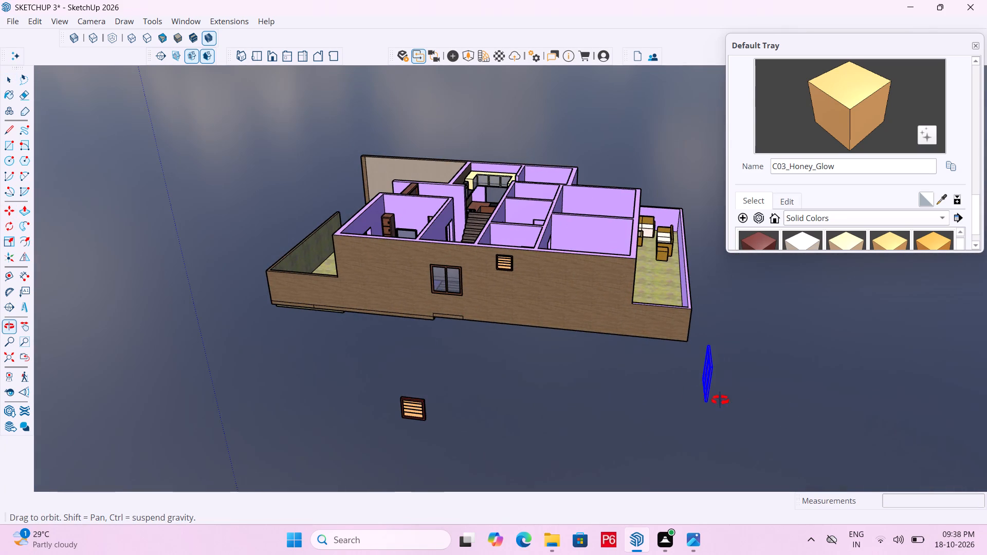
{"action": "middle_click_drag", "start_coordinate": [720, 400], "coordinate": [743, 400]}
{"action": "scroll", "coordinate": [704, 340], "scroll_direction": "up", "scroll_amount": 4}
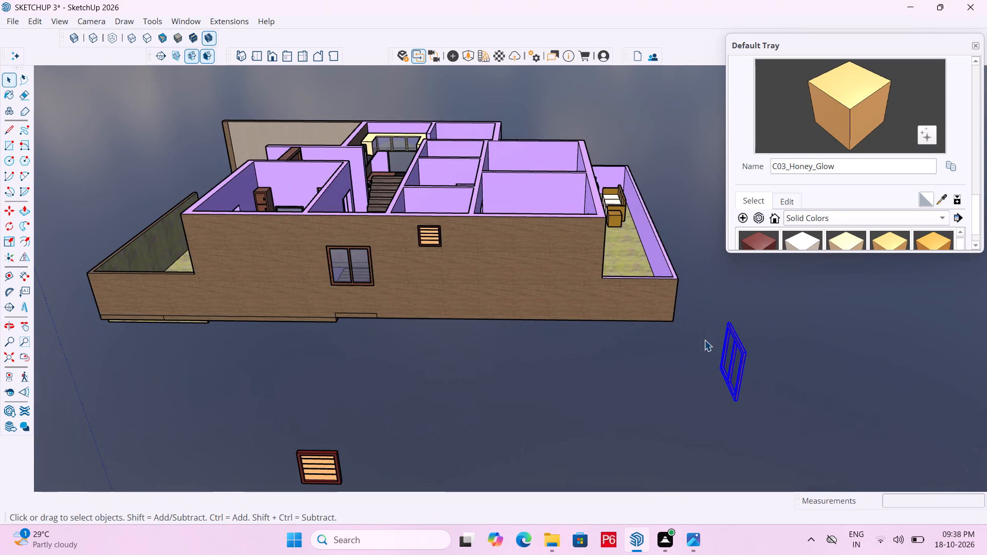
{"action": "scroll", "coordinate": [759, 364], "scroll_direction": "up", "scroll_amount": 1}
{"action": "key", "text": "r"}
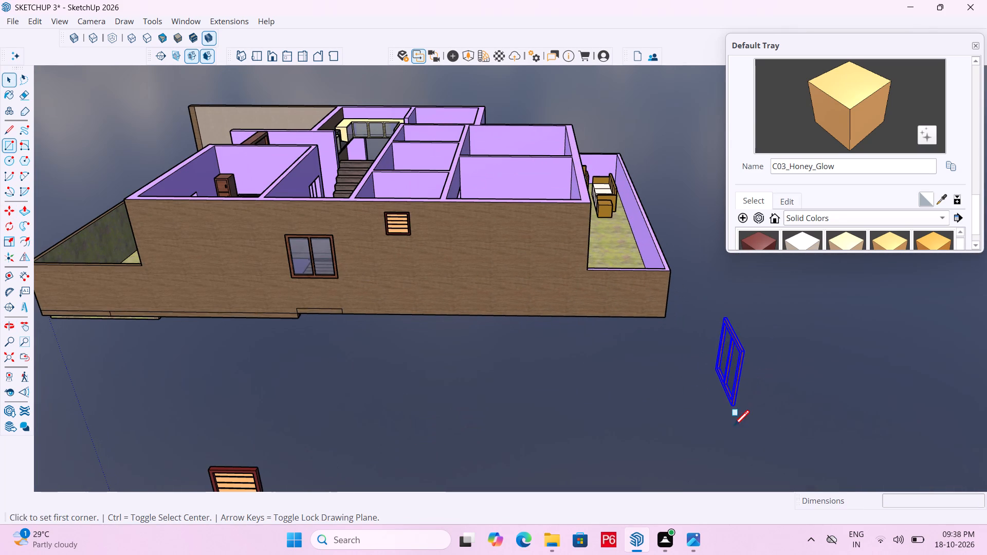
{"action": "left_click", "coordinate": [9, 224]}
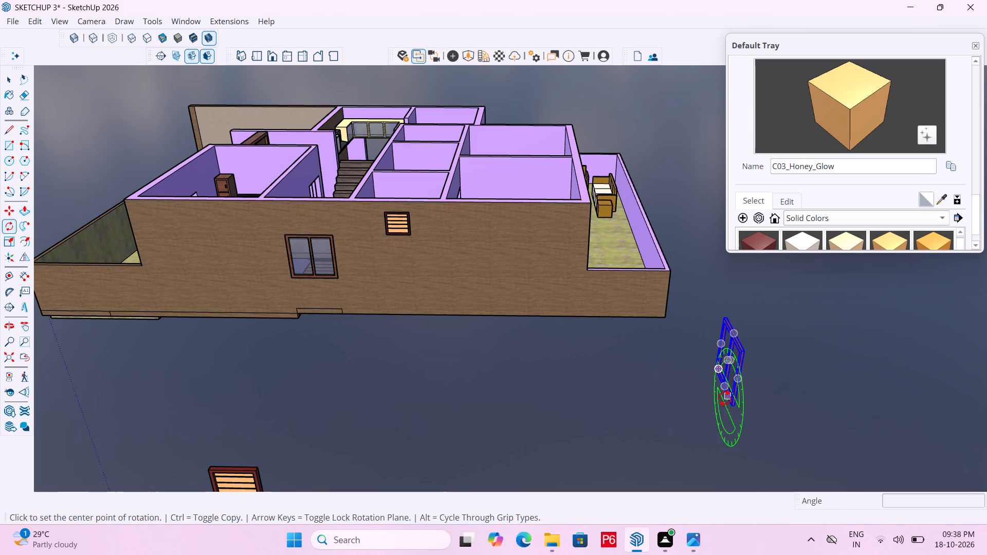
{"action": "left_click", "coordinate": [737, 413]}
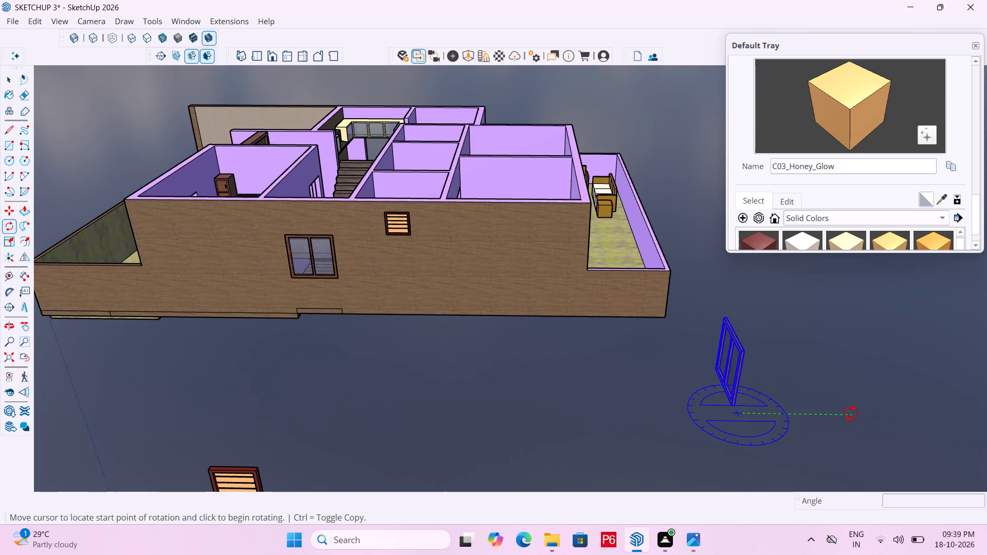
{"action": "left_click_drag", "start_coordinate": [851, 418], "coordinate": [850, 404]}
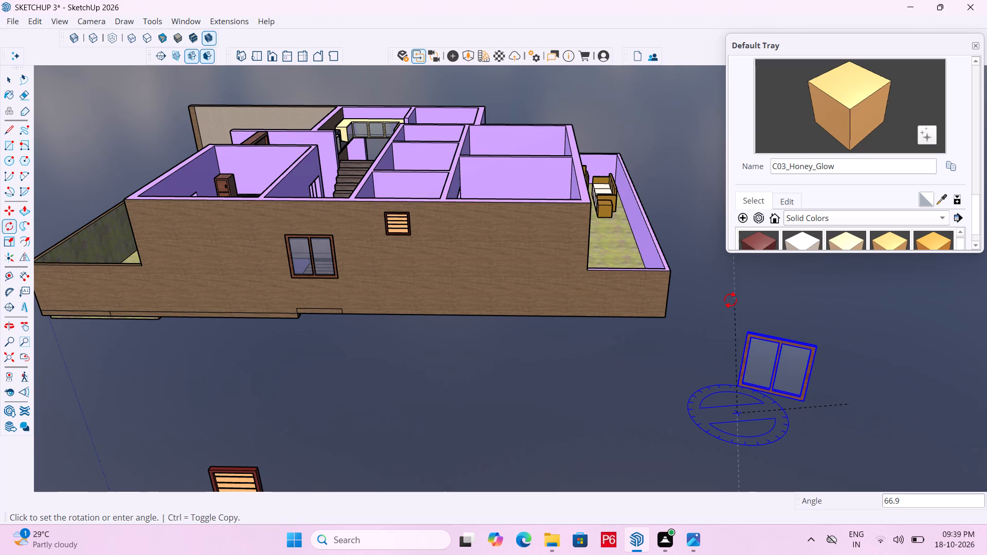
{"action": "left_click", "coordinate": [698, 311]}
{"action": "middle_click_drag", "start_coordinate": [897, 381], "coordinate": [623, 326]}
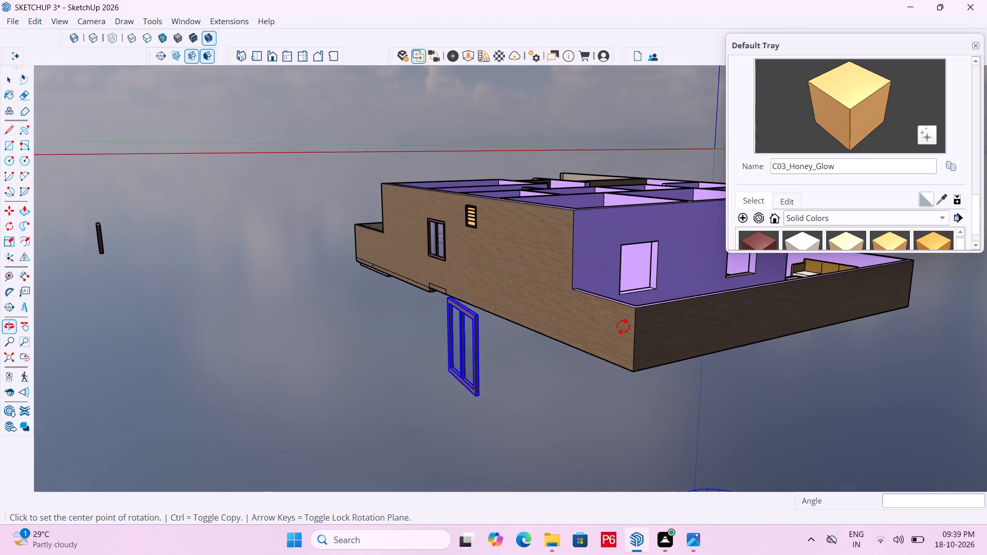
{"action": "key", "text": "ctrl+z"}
Rotate the copied two-pane window about half a turn around a vertical axis, keeping it parallel to the rear wall.
{"action": "scroll", "coordinate": [615, 326], "scroll_direction": "down", "scroll_amount": 6}
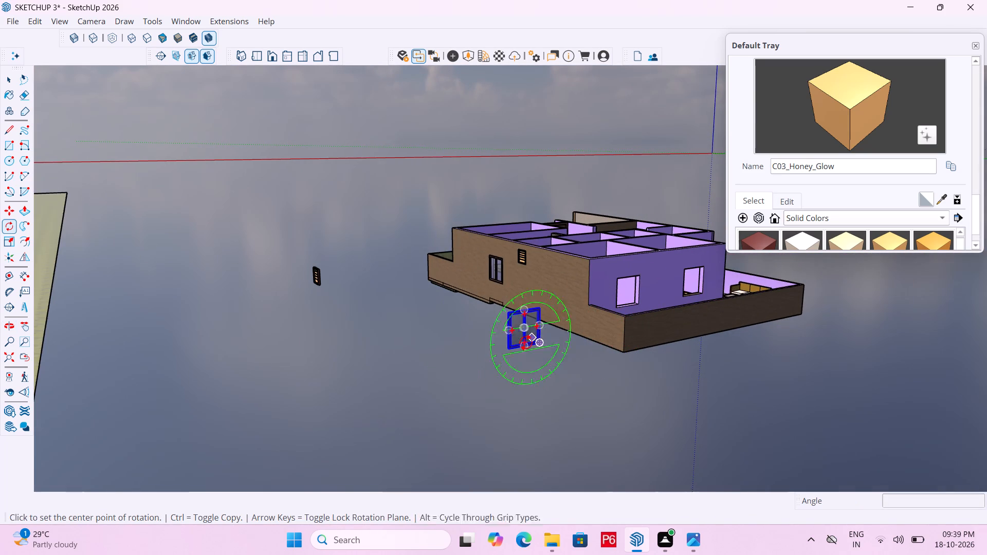
{"action": "scroll", "coordinate": [531, 364], "scroll_direction": "up", "scroll_amount": 2}
{"action": "left_click", "coordinate": [526, 356]}
{"action": "left_click", "coordinate": [475, 361]}
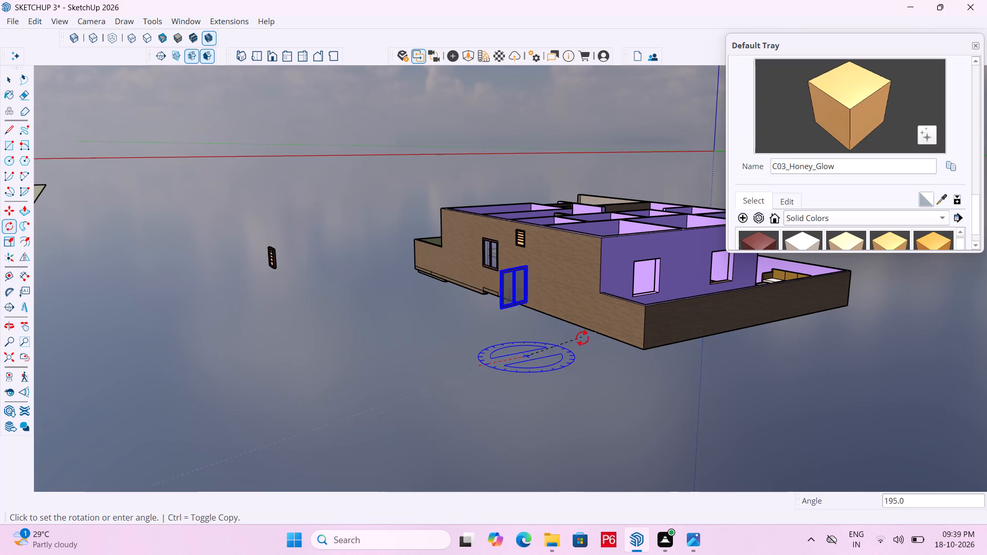
{"action": "left_click", "coordinate": [602, 345]}
{"action": "key", "text": "space"}
Move the rotated two-pane window by its lower outer corner about 14' 2" into the rear wall opening nearest the house corner.
{"action": "left_click", "coordinate": [537, 298]}
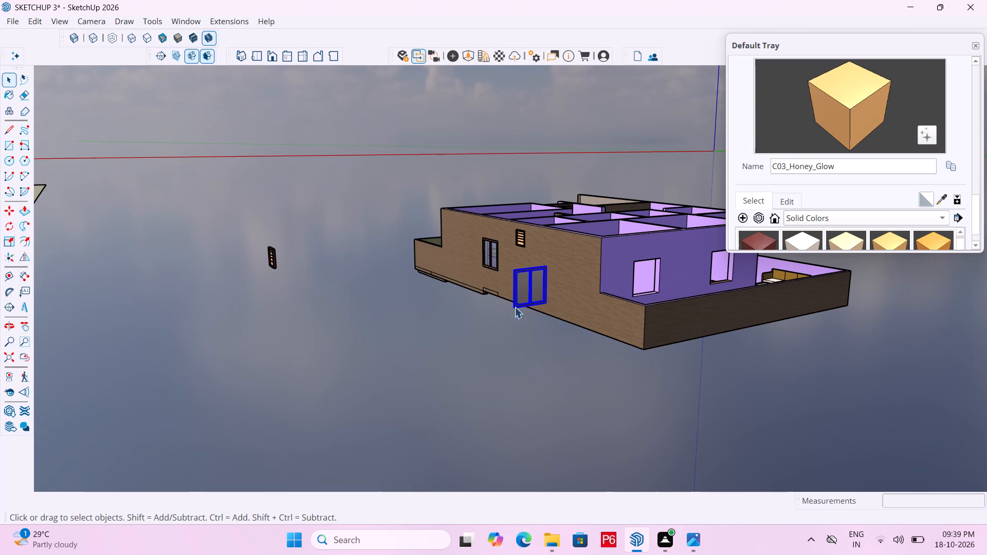
{"action": "scroll", "coordinate": [471, 310], "scroll_direction": "up", "scroll_amount": 5}
{"action": "scroll", "coordinate": [561, 297], "scroll_direction": "up", "scroll_amount": 5}
{"action": "key", "text": "m"}
{"action": "scroll", "coordinate": [532, 276], "scroll_direction": "up", "scroll_amount": 5}
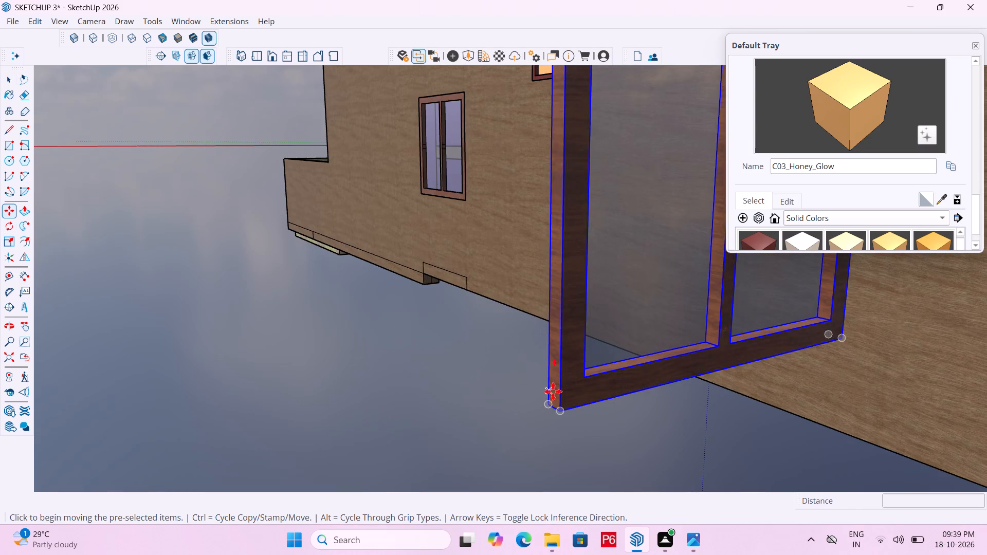
{"action": "left_click", "coordinate": [562, 409]}
{"action": "scroll", "coordinate": [496, 338], "scroll_direction": "down", "scroll_amount": 6}
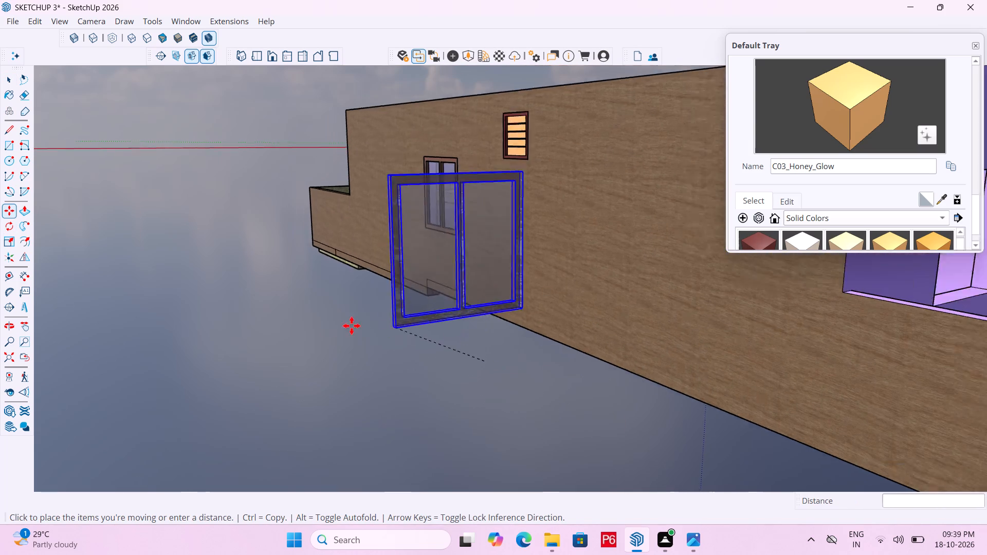
{"action": "scroll", "coordinate": [213, 291], "scroll_direction": "down", "scroll_amount": 5}
{"action": "scroll", "coordinate": [778, 343], "scroll_direction": "down", "scroll_amount": 3}
{"action": "scroll", "coordinate": [766, 284], "scroll_direction": "up", "scroll_amount": 7}
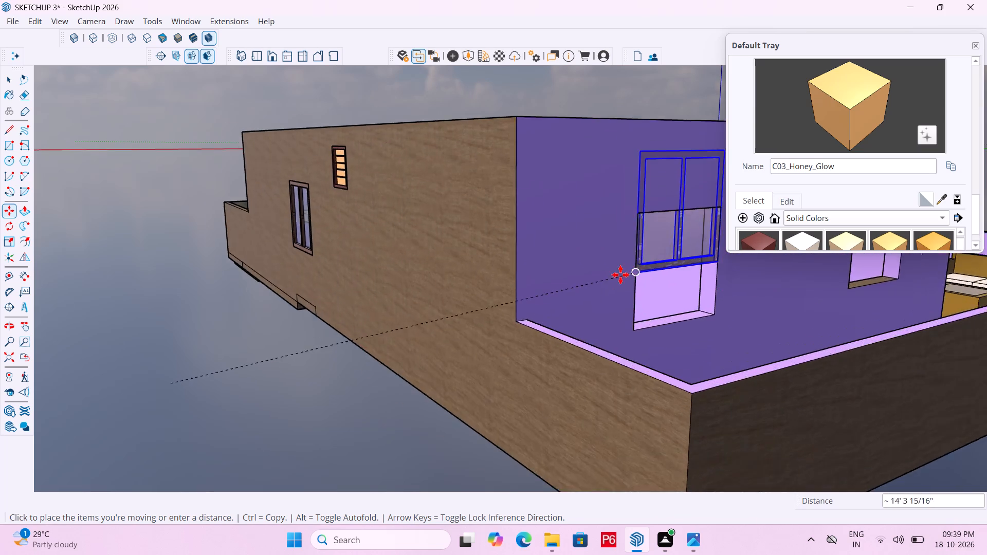
{"action": "scroll", "coordinate": [620, 275], "scroll_direction": "up", "scroll_amount": 5}
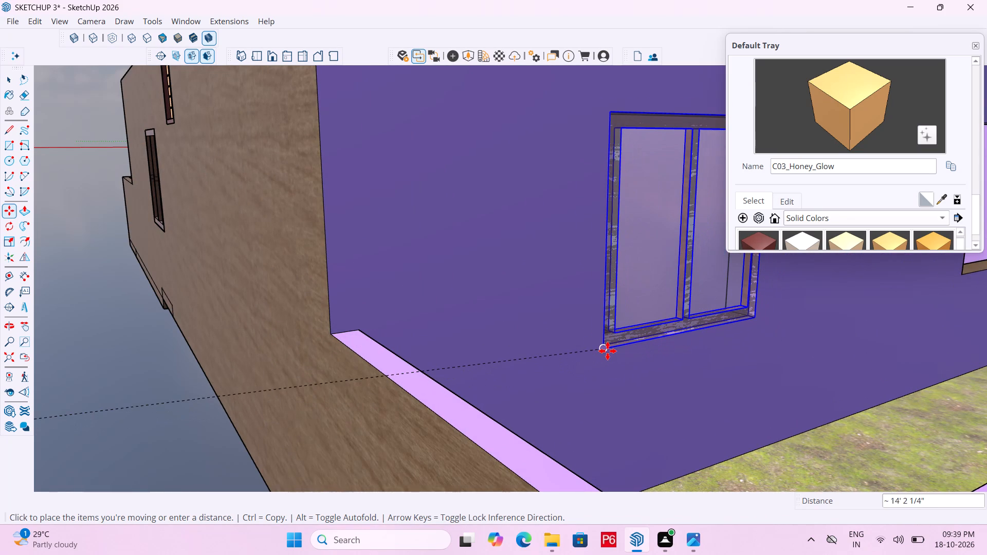
{"action": "left_click", "coordinate": [608, 351]}
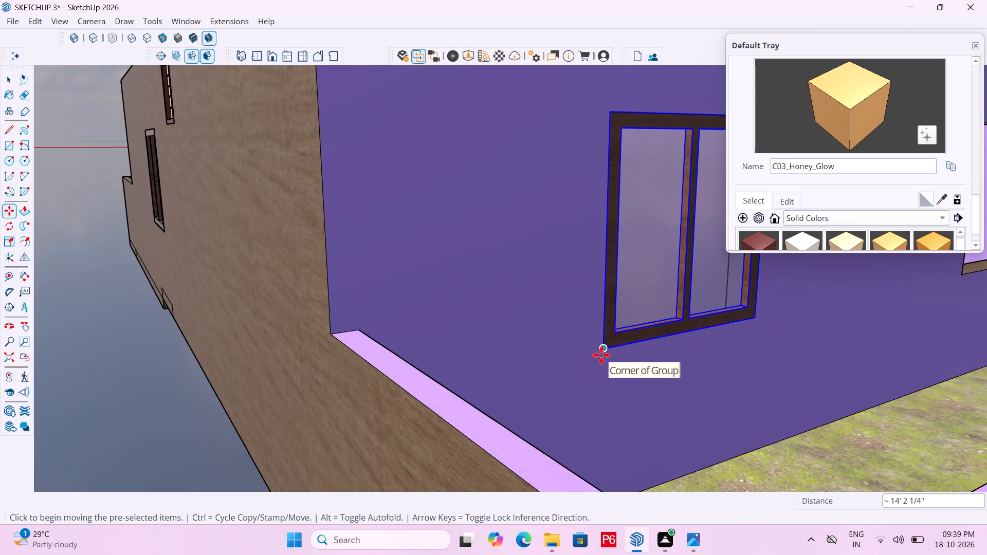
Copy the fitted two-pane window 12' 6" along the rear wall into the second opening, aligning its lower corner.
{"action": "left_click", "coordinate": [605, 352]}
{"action": "scroll", "coordinate": [419, 281], "scroll_direction": "down", "scroll_amount": 6}
{"action": "scroll", "coordinate": [147, 297], "scroll_direction": "down", "scroll_amount": 6}
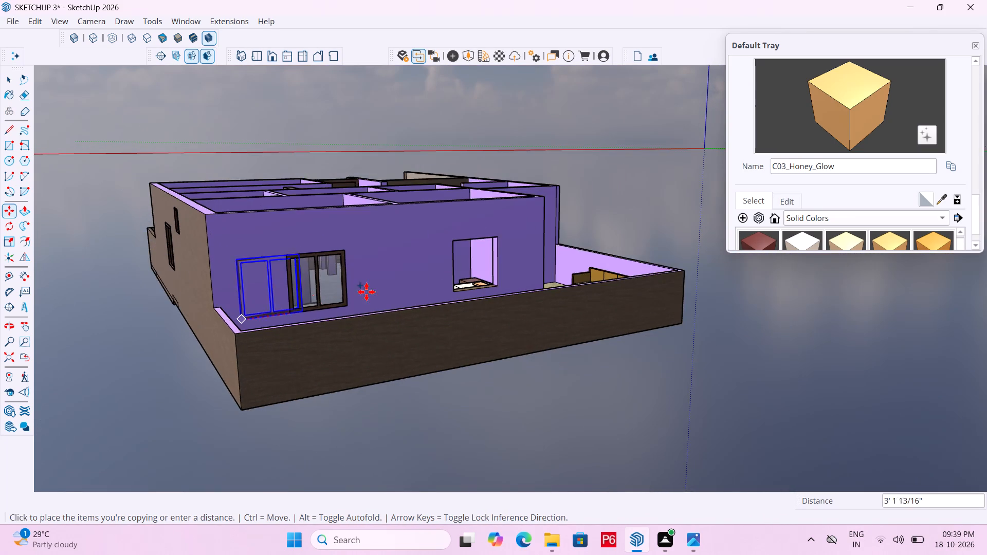
{"action": "scroll", "coordinate": [499, 271], "scroll_direction": "up", "scroll_amount": 5}
{"action": "left_click", "coordinate": [433, 307]}
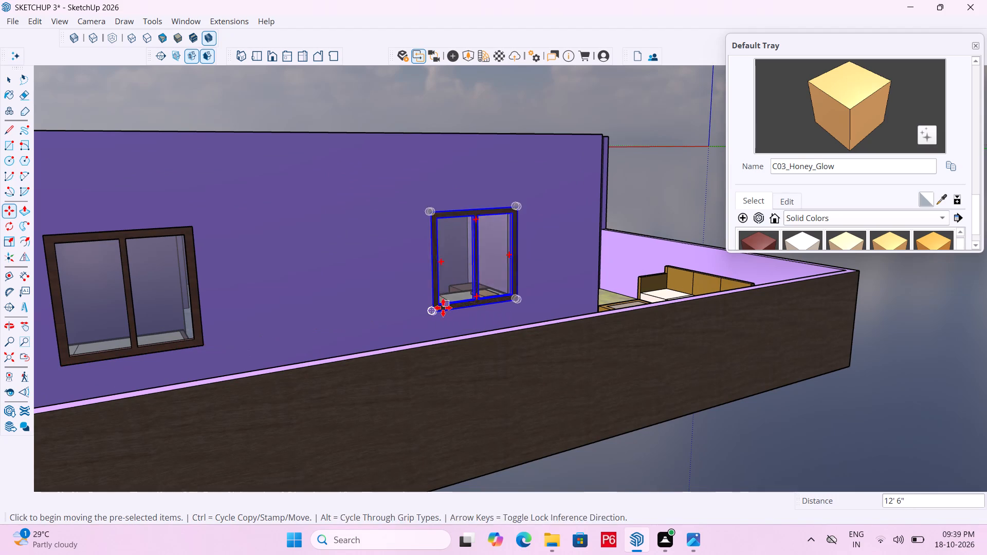
Copy the second rear window about 23' away to the empty space outside the house, beyond the end of the low boundary wall.
{"action": "left_click", "coordinate": [430, 311]}
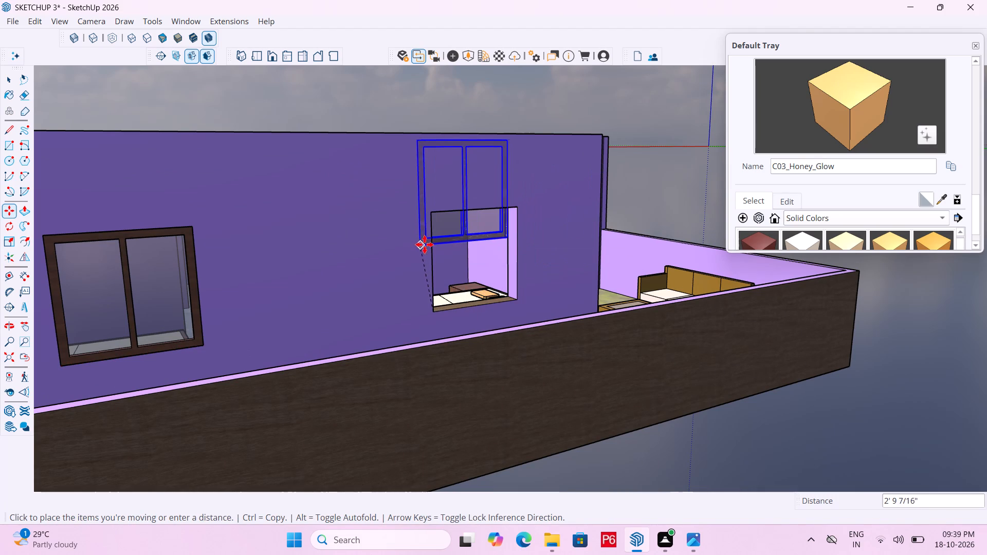
{"action": "scroll", "coordinate": [267, 216], "scroll_direction": "down", "scroll_amount": 6}
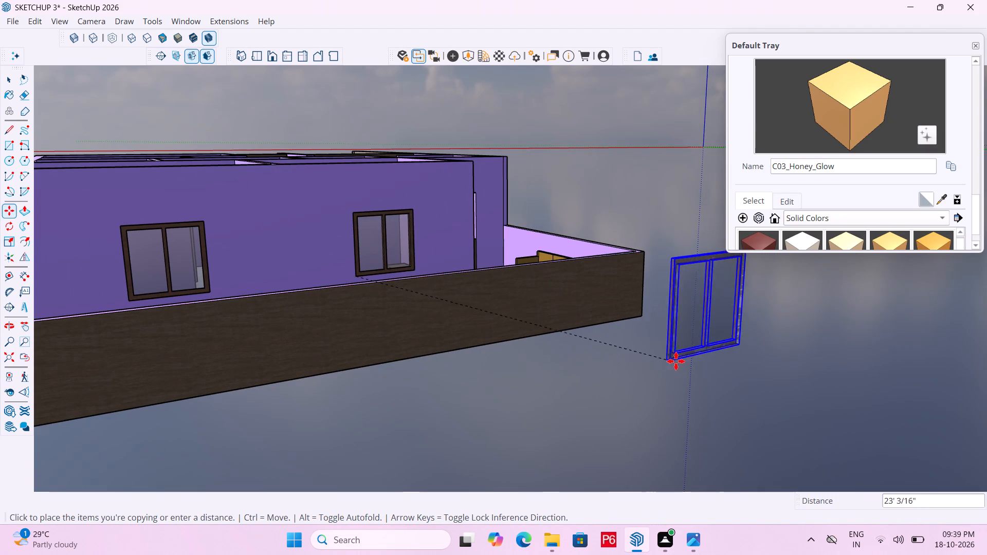
{"action": "left_click", "coordinate": [668, 368]}
{"action": "key", "text": "space"}
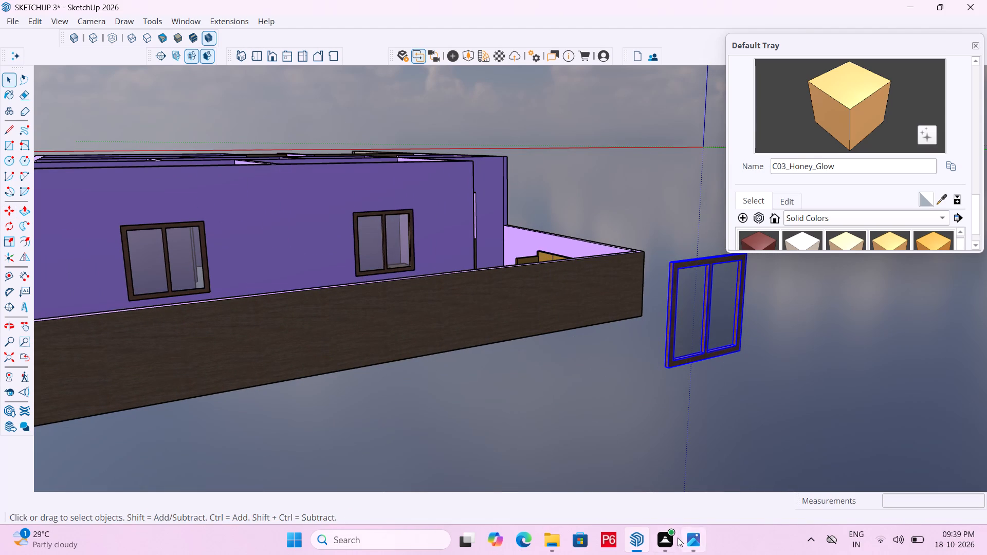
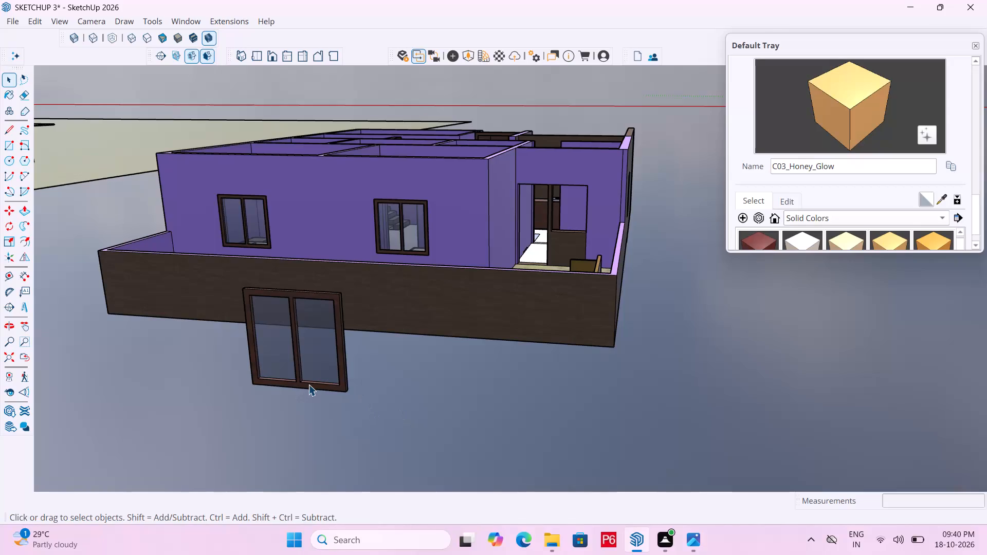
Rotate the loose two-pane window in front of the boundary wall 90 degrees about the vertical axis.
{"action": "left_click", "coordinate": [311, 383]}
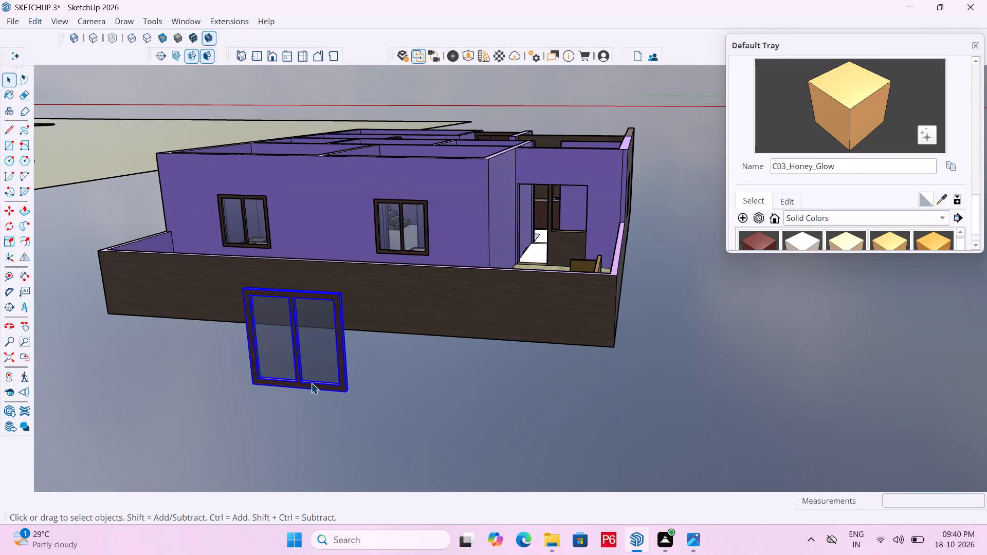
{"action": "left_click", "coordinate": [11, 229]}
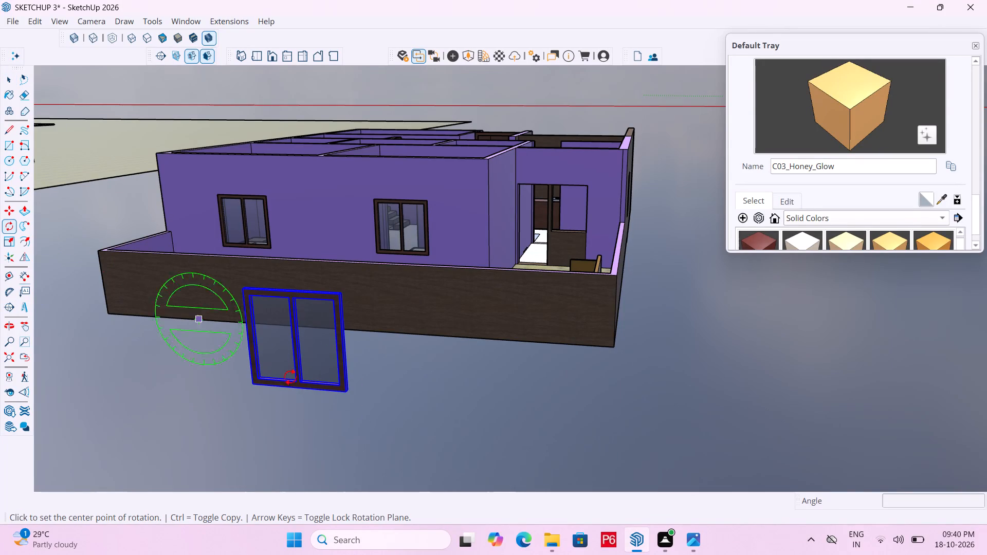
{"action": "left_click", "coordinate": [350, 418]}
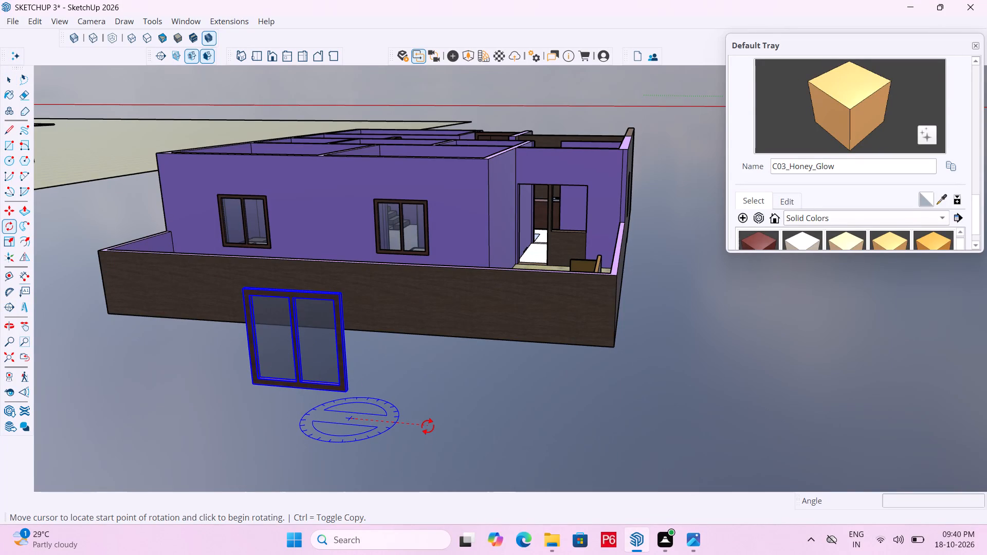
{"action": "left_click", "coordinate": [428, 426]}
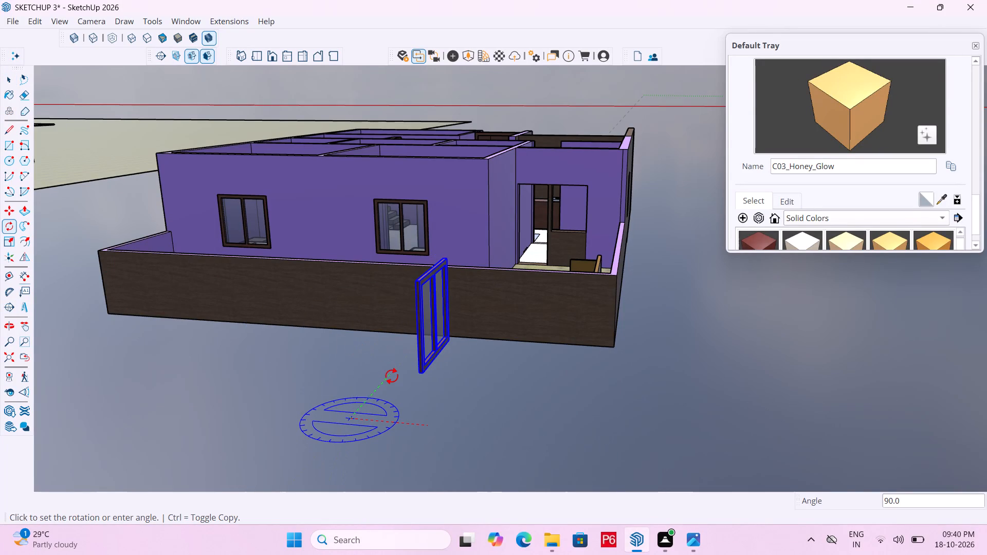
{"action": "left_click", "coordinate": [392, 376]}
Move the rotated window by its bottom corner about 43' 7" into the opening in the dark outer side wall.
{"action": "middle_click_drag", "start_coordinate": [560, 326], "coordinate": [473, 353]}
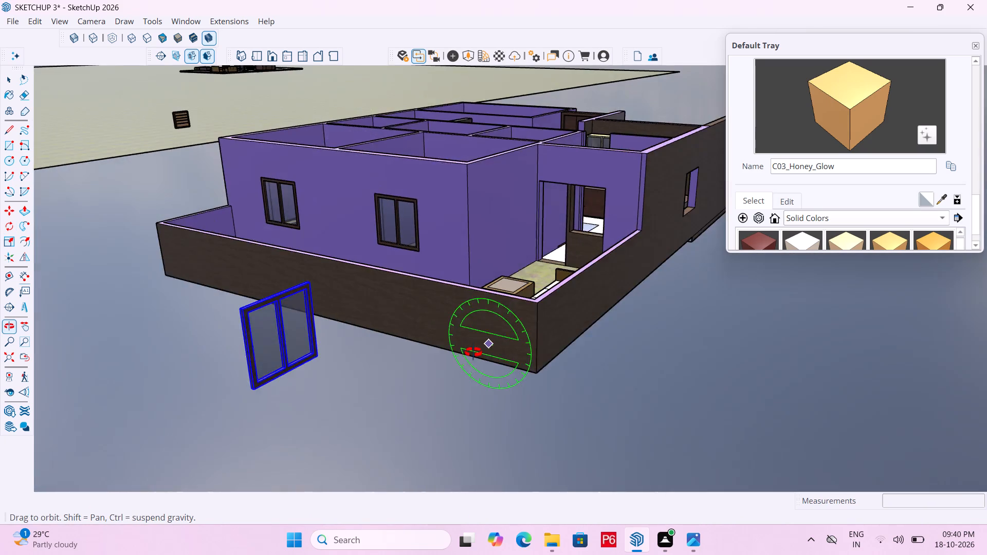
{"action": "middle_click_drag", "start_coordinate": [473, 353], "coordinate": [509, 354]}
{"action": "key", "text": "space"}
{"action": "scroll", "coordinate": [260, 424], "scroll_direction": "up", "scroll_amount": 5}
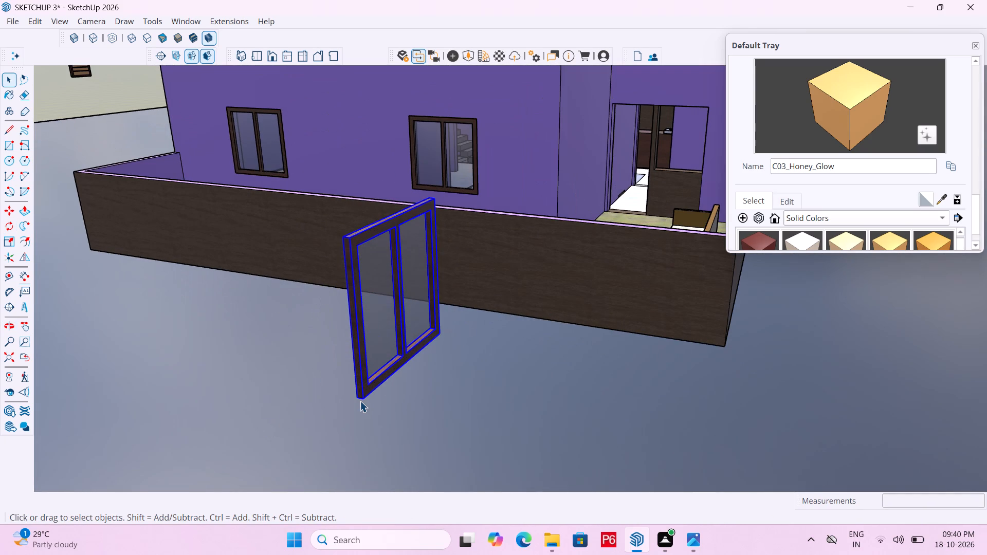
{"action": "key", "text": "m"}
{"action": "left_click", "coordinate": [366, 403]}
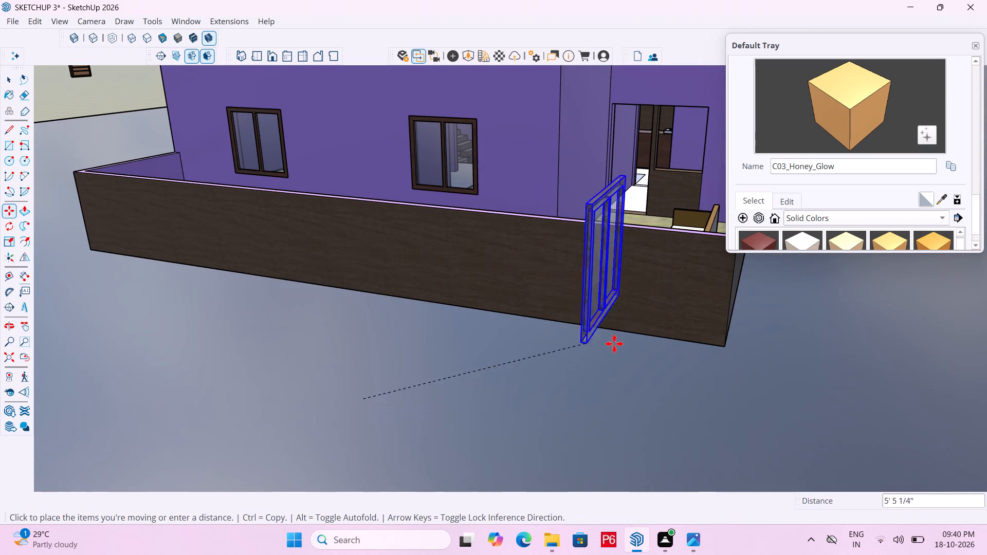
{"action": "scroll", "coordinate": [421, 359], "scroll_direction": "down", "scroll_amount": 7}
{"action": "scroll", "coordinate": [700, 184], "scroll_direction": "up", "scroll_amount": 10}
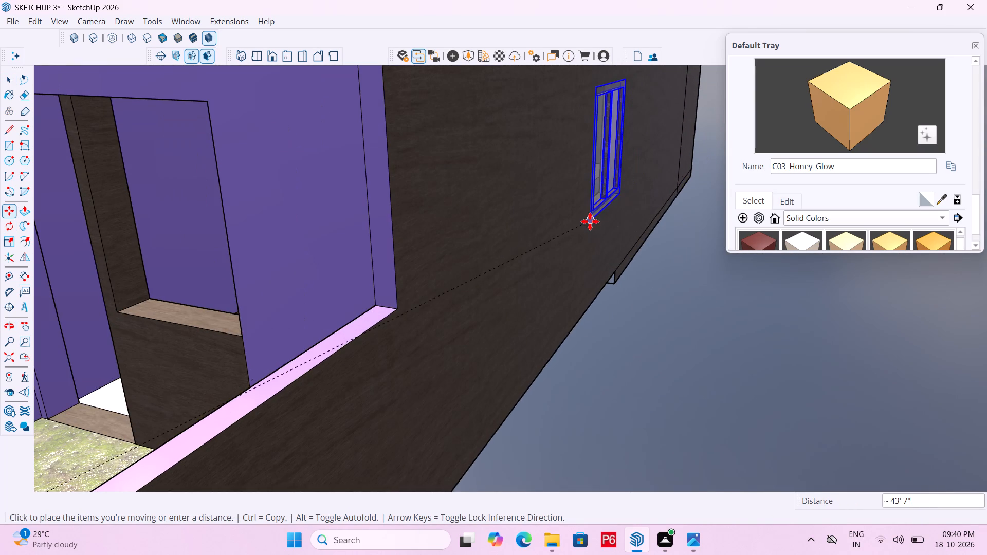
{"action": "left_click", "coordinate": [593, 221]}
Save the model.
{"action": "scroll", "coordinate": [607, 271], "scroll_direction": "down", "scroll_amount": 5}
{"action": "key", "text": "ctrl+s"}
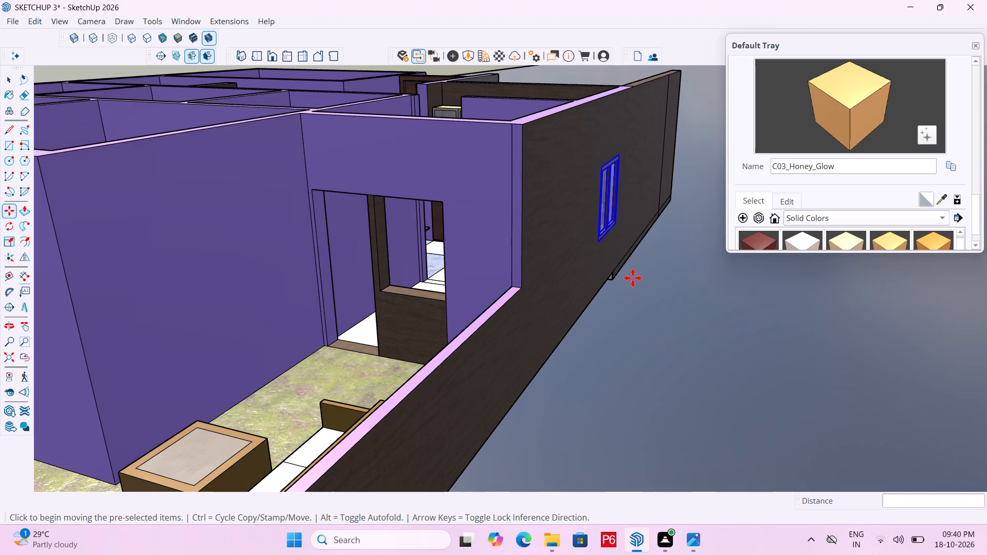
{"action": "key", "text": "ctrl+s"}
{"action": "key", "text": "ctrl+s"}
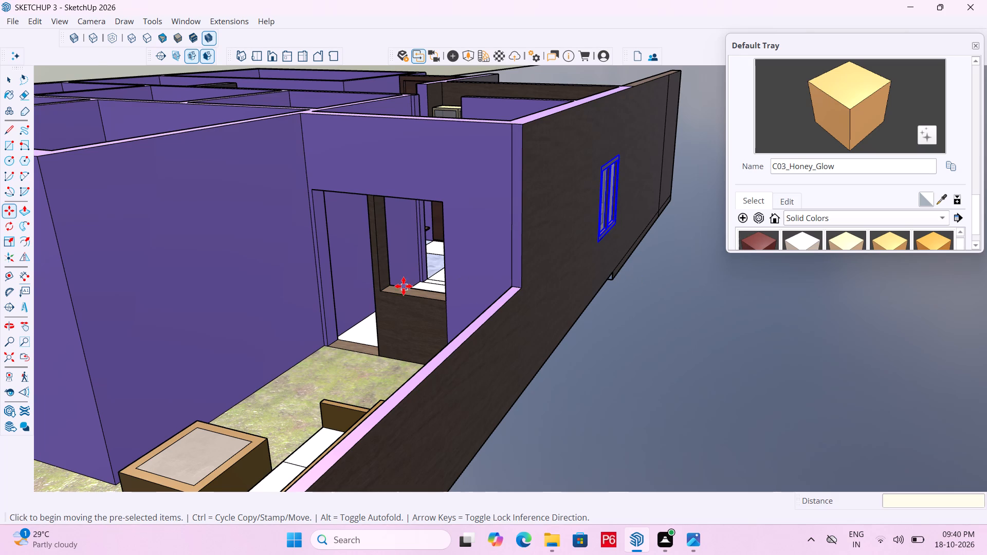
Copy the window nearest the corner of the purple front wall about 14' 11" into the opening beside the doorway.
{"action": "scroll", "coordinate": [403, 288], "scroll_direction": "down", "scroll_amount": 1}
{"action": "middle_click_drag", "start_coordinate": [407, 286], "coordinate": [328, 299]}
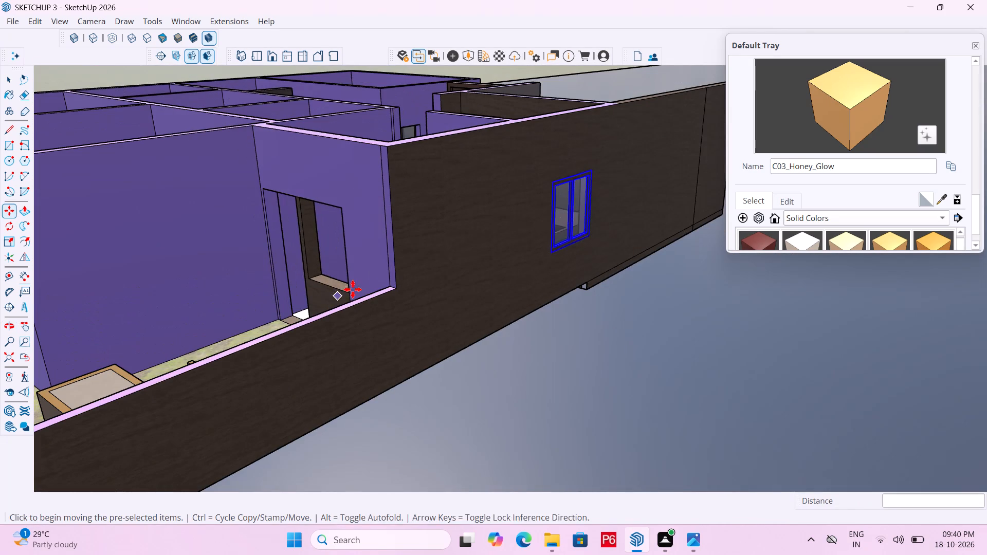
{"action": "scroll", "coordinate": [698, 229], "scroll_direction": "down", "scroll_amount": 5}
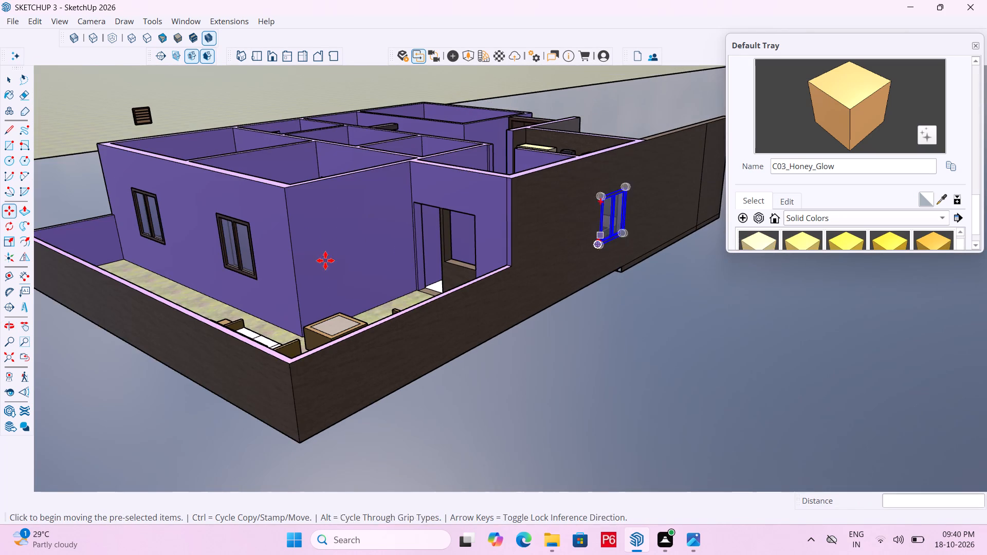
{"action": "scroll", "coordinate": [121, 271], "scroll_direction": "up", "scroll_amount": 6}
{"action": "scroll", "coordinate": [383, 280], "scroll_direction": "up", "scroll_amount": 5}
{"action": "left_click", "coordinate": [359, 304]}
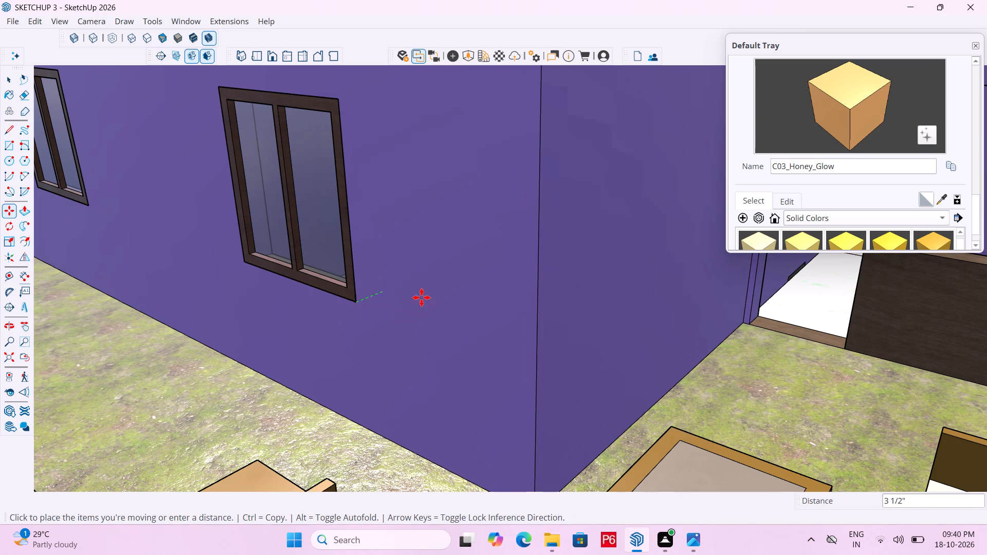
{"action": "key", "text": "space"}
{"action": "left_click", "coordinate": [350, 265]}
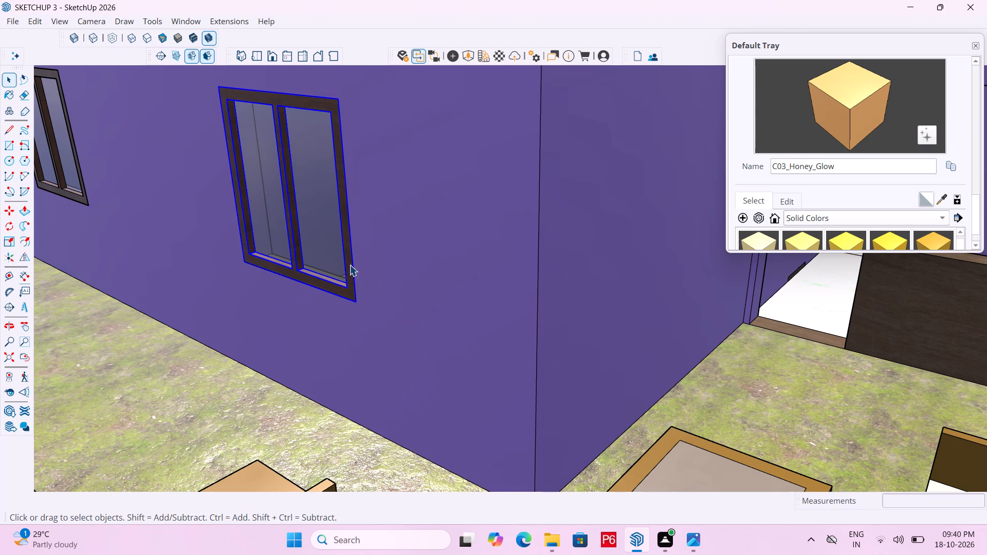
{"action": "key", "text": "m"}
{"action": "left_click", "coordinate": [353, 300]}
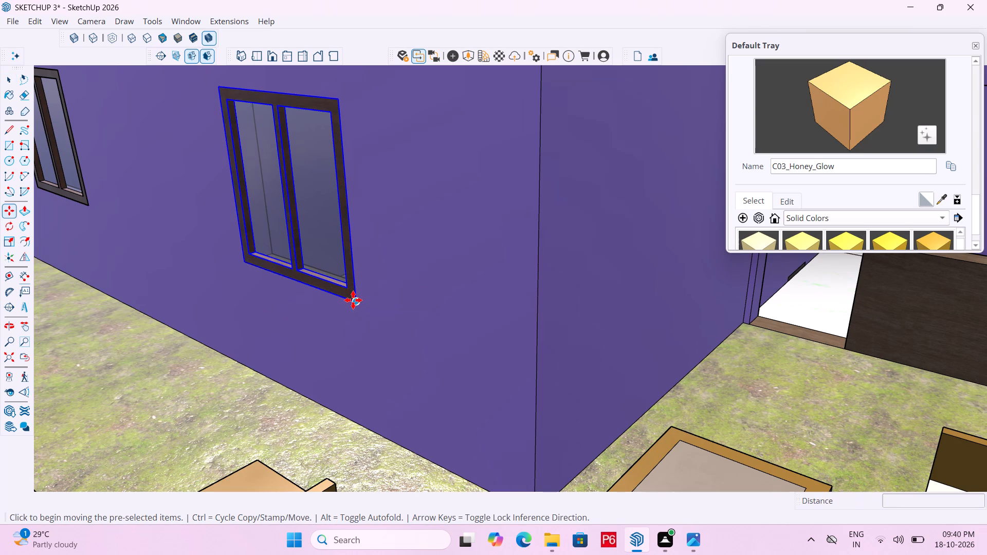
{"action": "scroll", "coordinate": [178, 236], "scroll_direction": "down", "scroll_amount": 7}
{"action": "scroll", "coordinate": [63, 247], "scroll_direction": "down", "scroll_amount": 7}
{"action": "scroll", "coordinate": [507, 226], "scroll_direction": "up", "scroll_amount": 3}
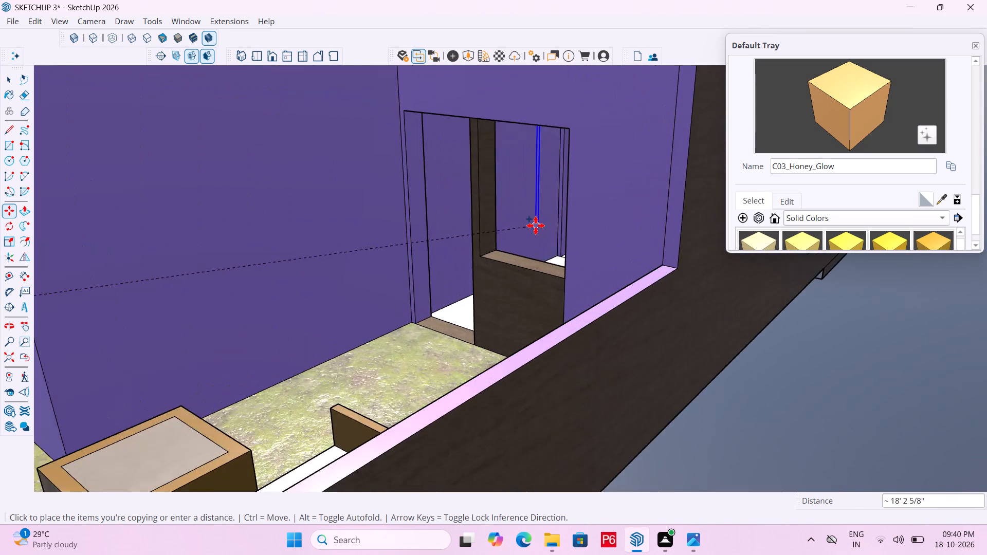
{"action": "scroll", "coordinate": [536, 226], "scroll_direction": "up", "scroll_amount": 3}
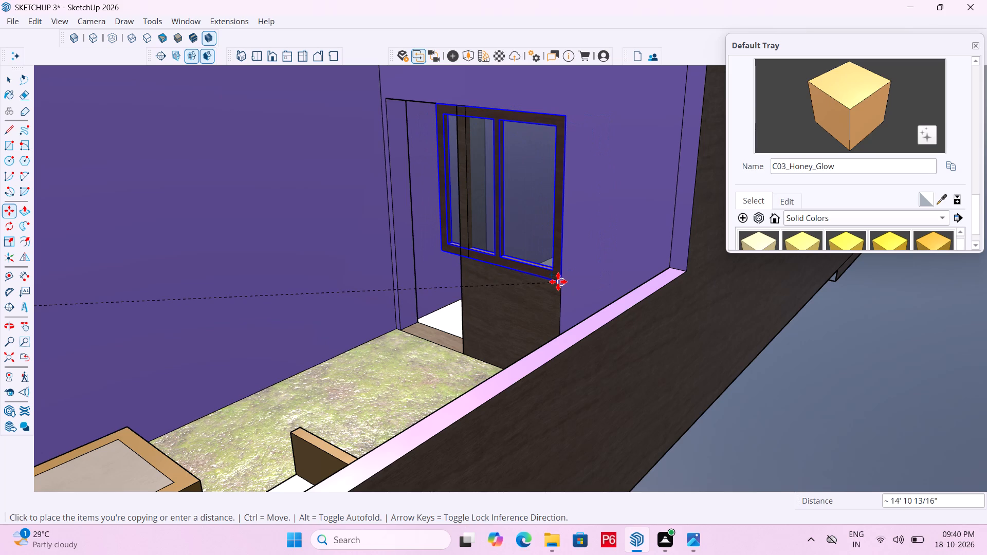
{"action": "left_click", "coordinate": [558, 282]}
Scale the copied window narrower along the red axis from its doorway side, clear of the dark post.
{"action": "middle_click_drag", "start_coordinate": [469, 261], "coordinate": [521, 256]}
{"action": "key", "text": "space"}
{"action": "left_click", "coordinate": [527, 234]}
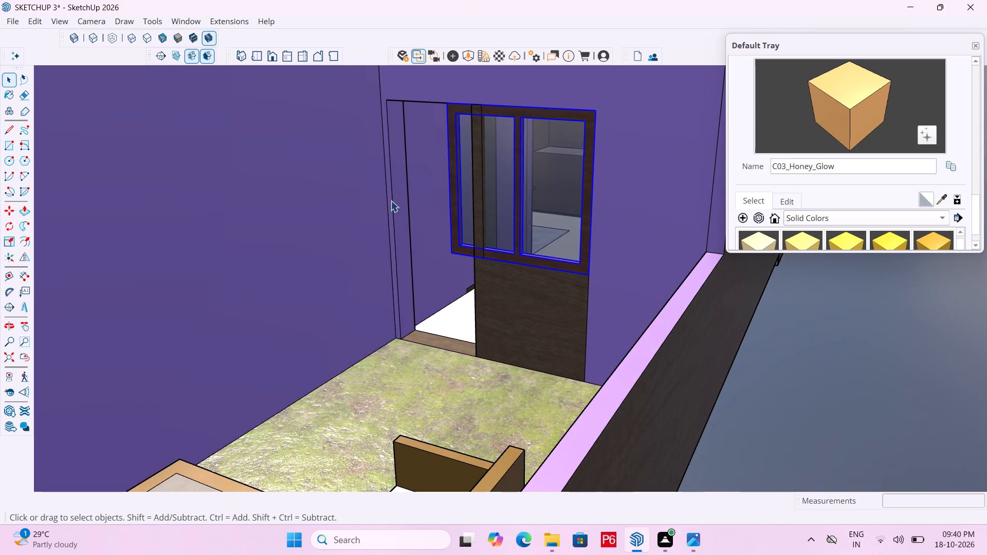
{"action": "key", "text": "s"}
{"action": "scroll", "coordinate": [615, 163], "scroll_direction": "up", "scroll_amount": 5}
{"action": "scroll", "coordinate": [400, 188], "scroll_direction": "up", "scroll_amount": 4}
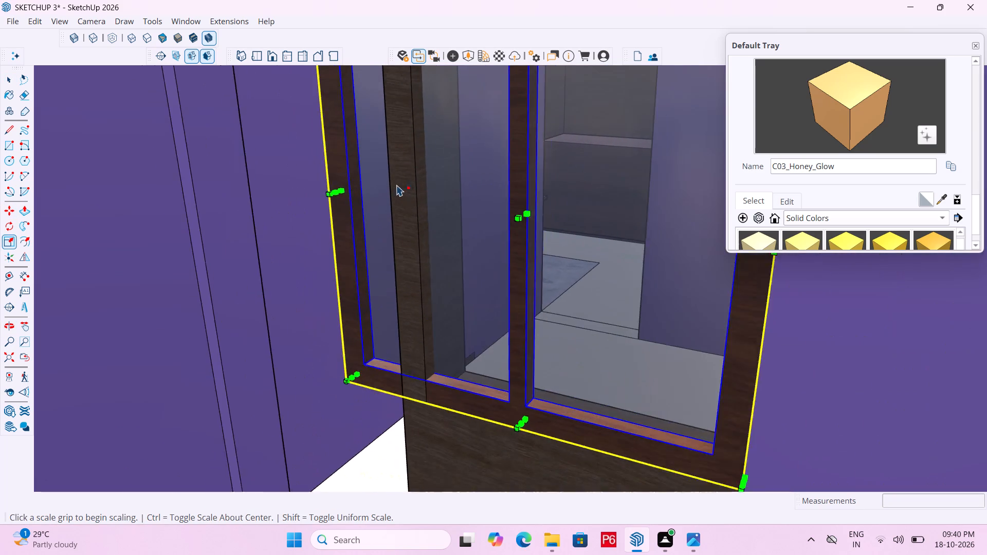
{"action": "scroll", "coordinate": [396, 184], "scroll_direction": "up", "scroll_amount": 7}
{"action": "scroll", "coordinate": [319, 209], "scroll_direction": "up", "scroll_amount": 6}
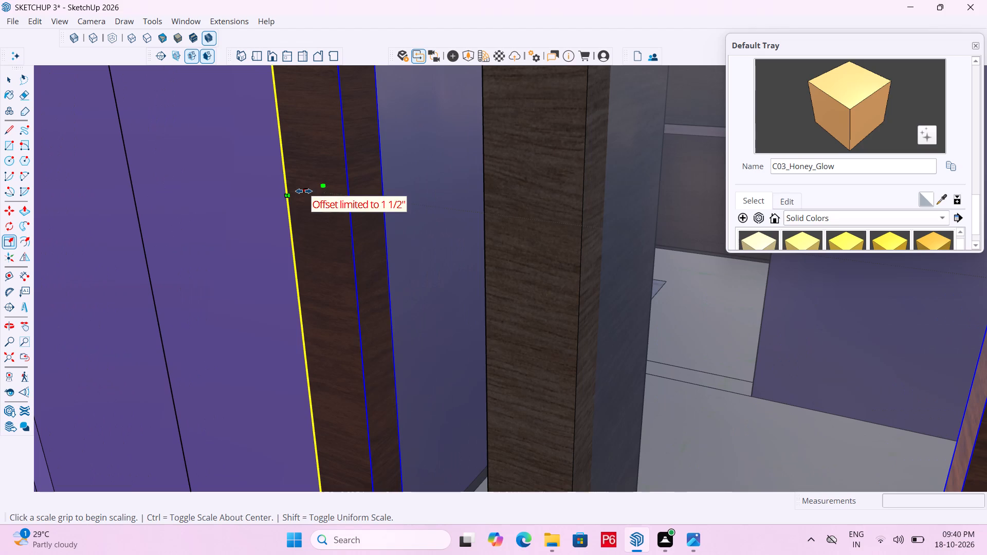
{"action": "left_click_drag", "start_coordinate": [304, 191], "coordinate": [310, 191]}
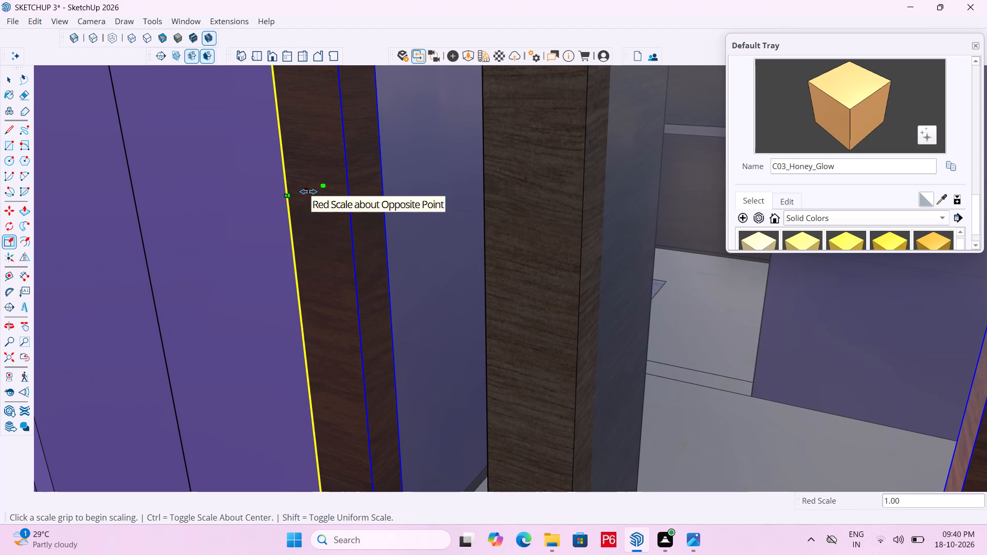
{"action": "left_click", "coordinate": [308, 192]}
{"action": "scroll", "coordinate": [507, 244], "scroll_direction": "down", "scroll_amount": 7}
{"action": "scroll", "coordinate": [433, 220], "scroll_direction": "down", "scroll_amount": 7}
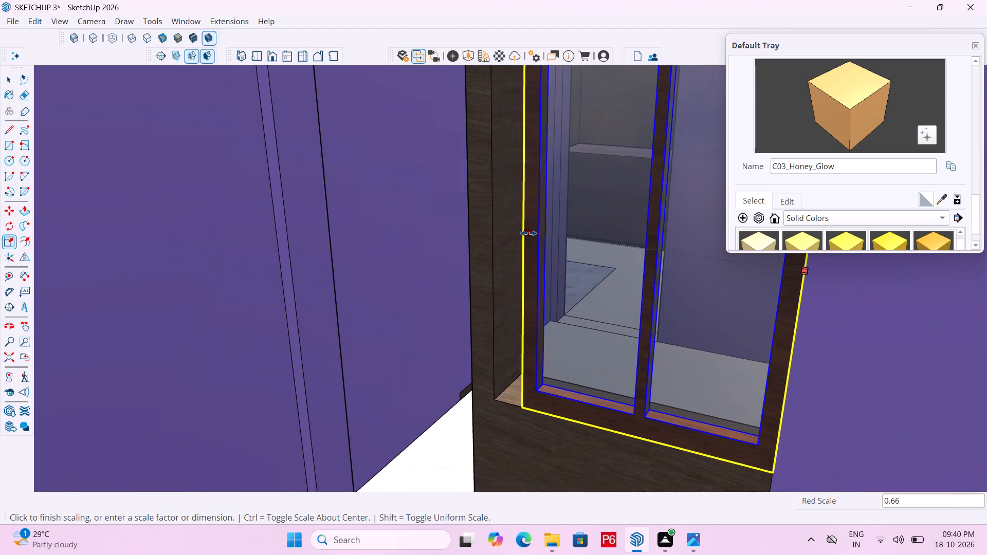
{"action": "scroll", "coordinate": [532, 237], "scroll_direction": "down", "scroll_amount": 2}
{"action": "left_click", "coordinate": [506, 235]}
{"action": "scroll", "coordinate": [434, 225], "scroll_direction": "down", "scroll_amount": 7}
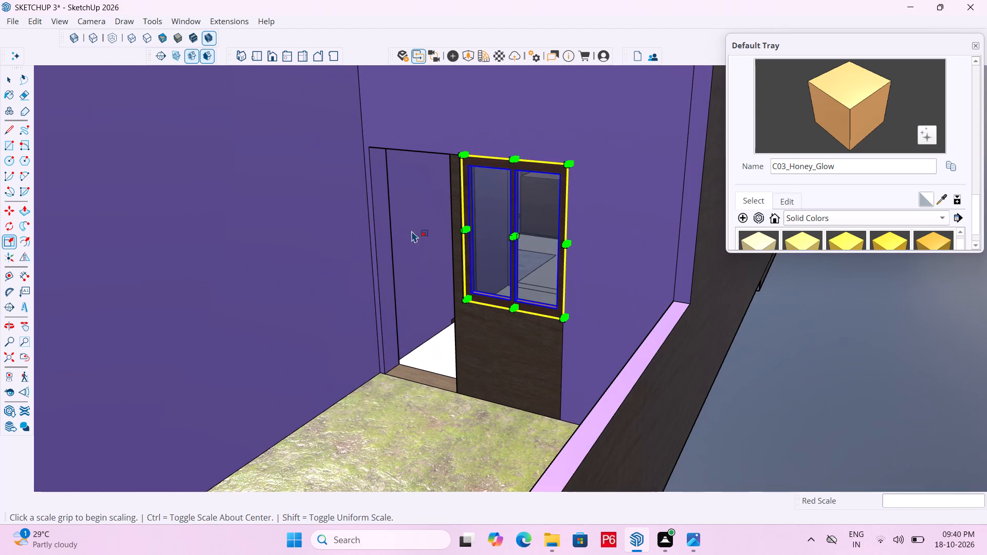
Scale the copied window along the red axis from its far side to the purple wall edge of the opening.
{"action": "scroll", "coordinate": [546, 247], "scroll_direction": "up", "scroll_amount": 15}
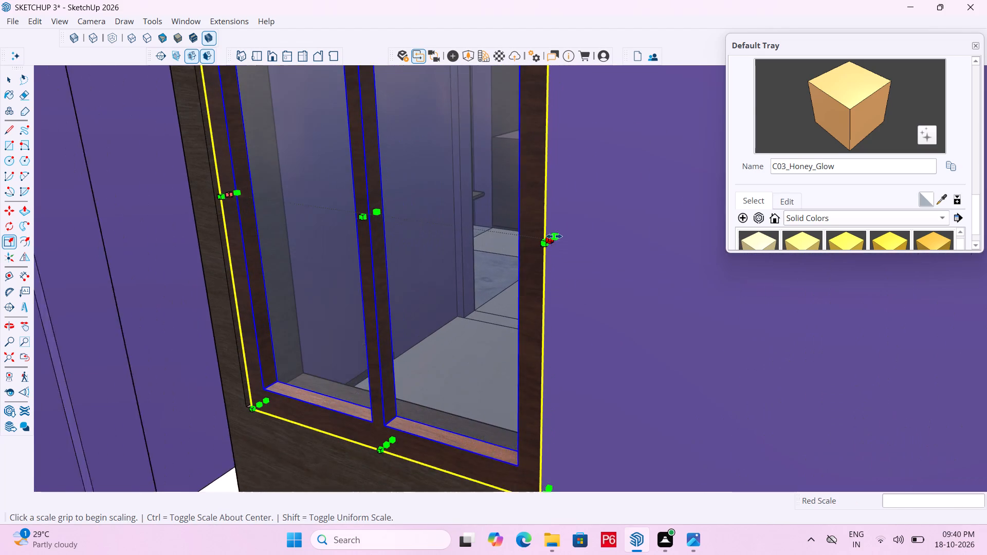
{"action": "middle_click_drag", "start_coordinate": [540, 253], "coordinate": [626, 270]}
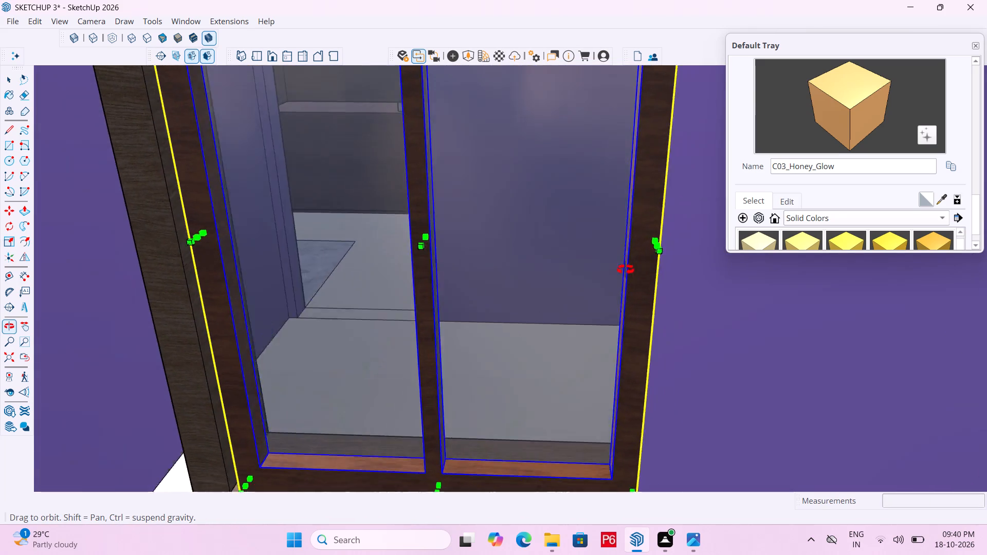
{"action": "middle_click_drag", "start_coordinate": [626, 270], "coordinate": [383, 275]}
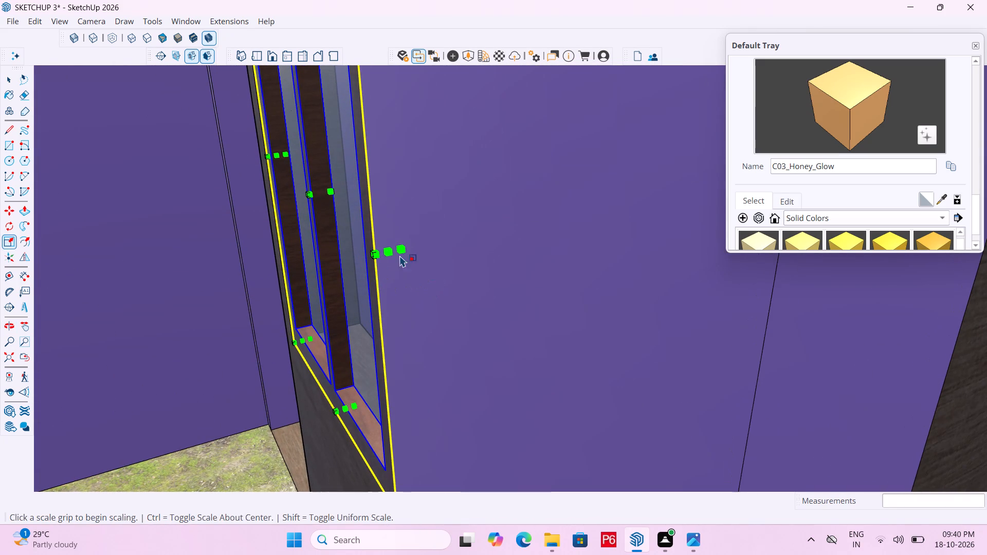
{"action": "left_click", "coordinate": [390, 255]}
{"action": "middle_click_drag", "start_coordinate": [354, 229], "coordinate": [712, 272]}
{"action": "left_click", "coordinate": [750, 286]}
{"action": "scroll", "coordinate": [568, 232], "scroll_direction": "down", "scroll_amount": 5}
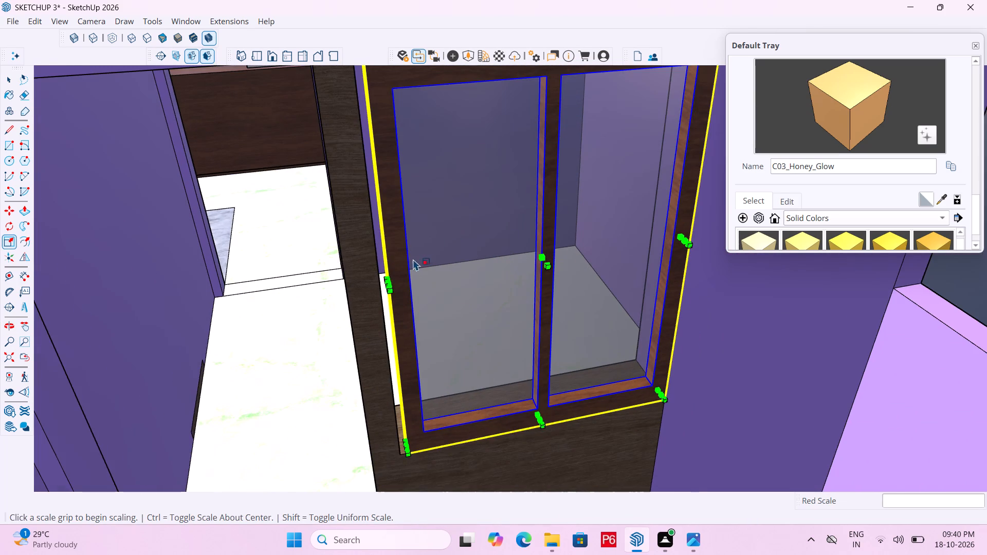
Scale the copied window's doorway side along the red axis to meet the dark post.
{"action": "scroll", "coordinate": [422, 258], "scroll_direction": "up", "scroll_amount": 4}
{"action": "scroll", "coordinate": [394, 294], "scroll_direction": "up", "scroll_amount": 5}
{"action": "left_click", "coordinate": [371, 292]}
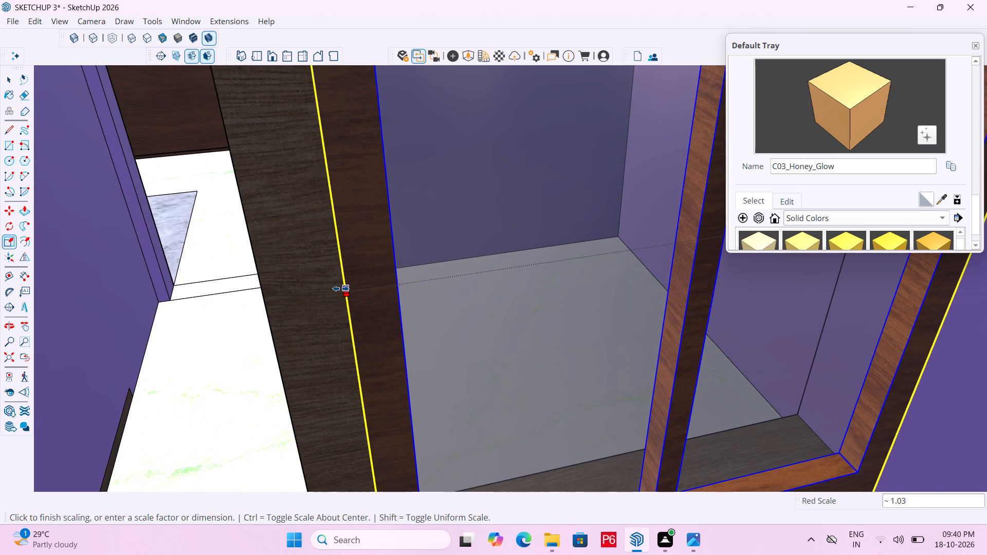
{"action": "left_click", "coordinate": [336, 245]}
{"action": "middle_click_drag", "start_coordinate": [685, 231], "coordinate": [636, 228]}
{"action": "scroll", "coordinate": [685, 231], "scroll_direction": "down", "scroll_amount": 1}
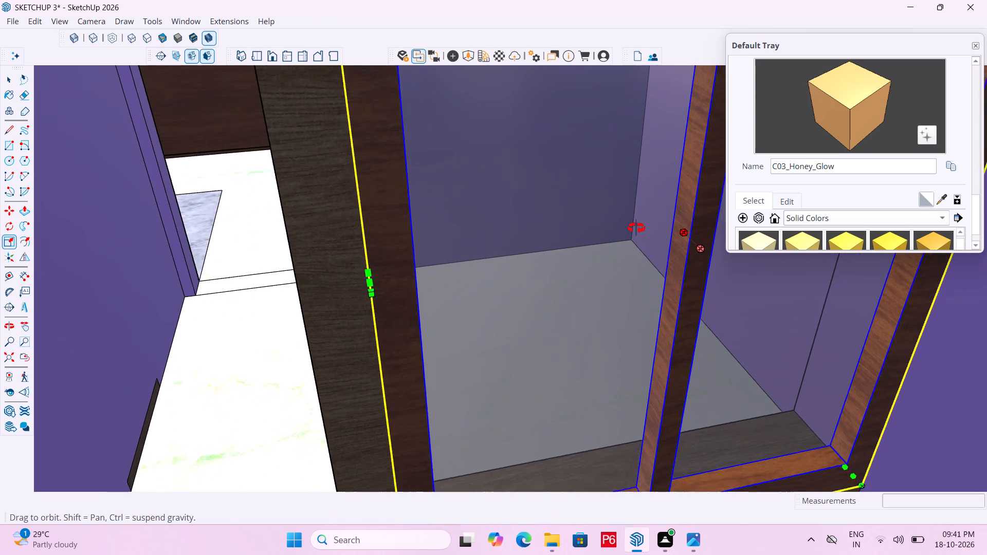
{"action": "middle_click_drag", "start_coordinate": [636, 228], "coordinate": [420, 197]}
{"action": "scroll", "coordinate": [480, 141], "scroll_direction": "down", "scroll_amount": 9}
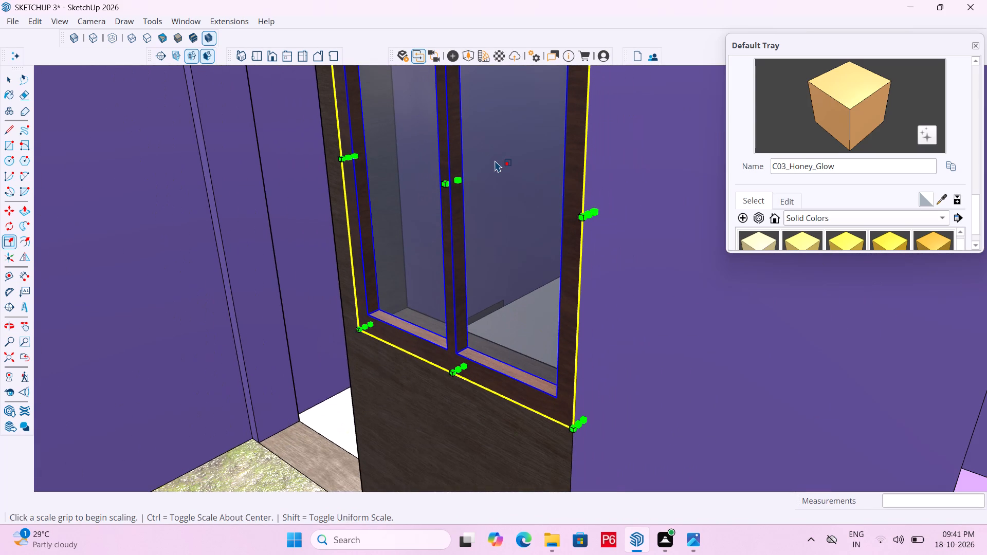
{"action": "key", "text": "space"}
Examine how the copied window's frame fits the opening, especially at the top corner beside the dark post.
{"action": "scroll", "coordinate": [412, 318], "scroll_direction": "down", "scroll_amount": 5}
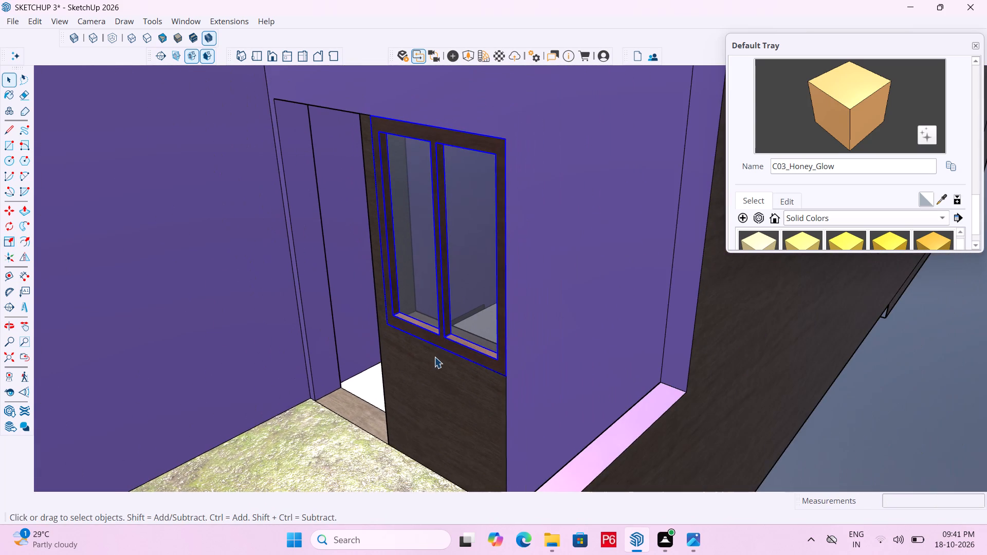
{"action": "scroll", "coordinate": [403, 133], "scroll_direction": "up", "scroll_amount": 2}
{"action": "middle_click_drag", "start_coordinate": [398, 107], "coordinate": [417, 236]}
{"action": "scroll", "coordinate": [342, 189], "scroll_direction": "up", "scroll_amount": 11}
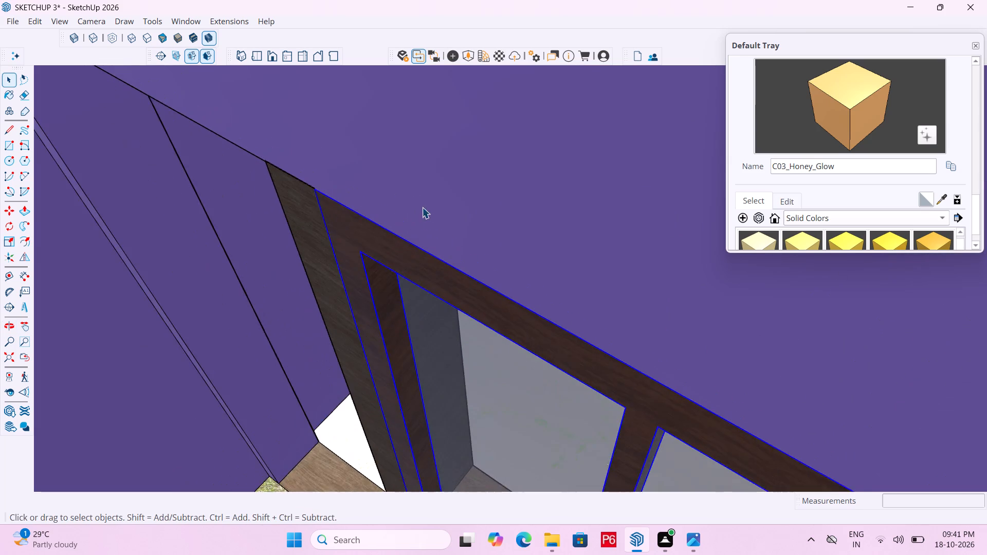
{"action": "scroll", "coordinate": [422, 207], "scroll_direction": "up", "scroll_amount": 14}
{"action": "middle_click", "coordinate": [295, 173]}
{"action": "scroll", "coordinate": [289, 153], "scroll_direction": "up", "scroll_amount": 6}
{"action": "scroll", "coordinate": [240, 162], "scroll_direction": "up", "scroll_amount": 7}
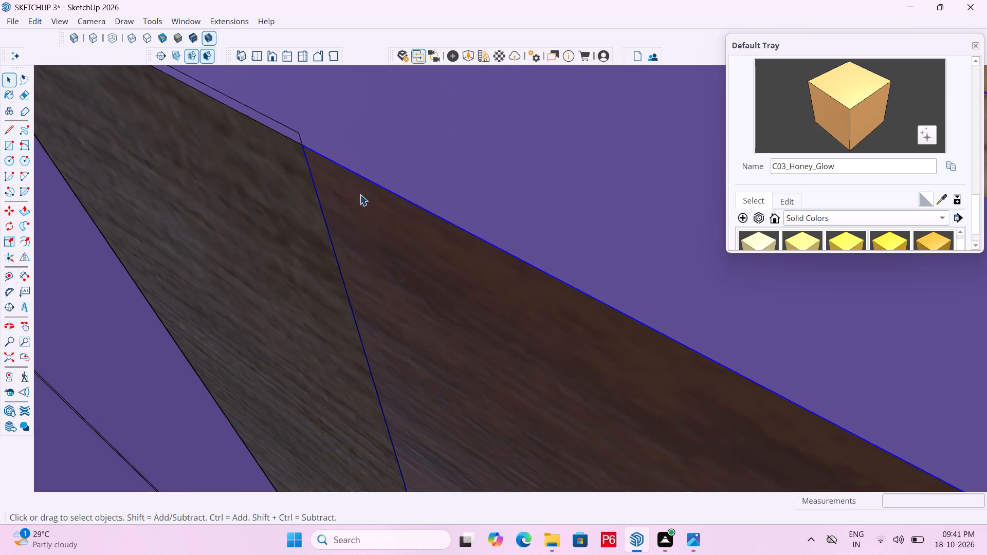
{"action": "scroll", "coordinate": [370, 202], "scroll_direction": "down", "scroll_amount": 7}
{"action": "scroll", "coordinate": [315, 192], "scroll_direction": "down", "scroll_amount": 14}
{"action": "scroll", "coordinate": [402, 191], "scroll_direction": "down", "scroll_amount": 7}
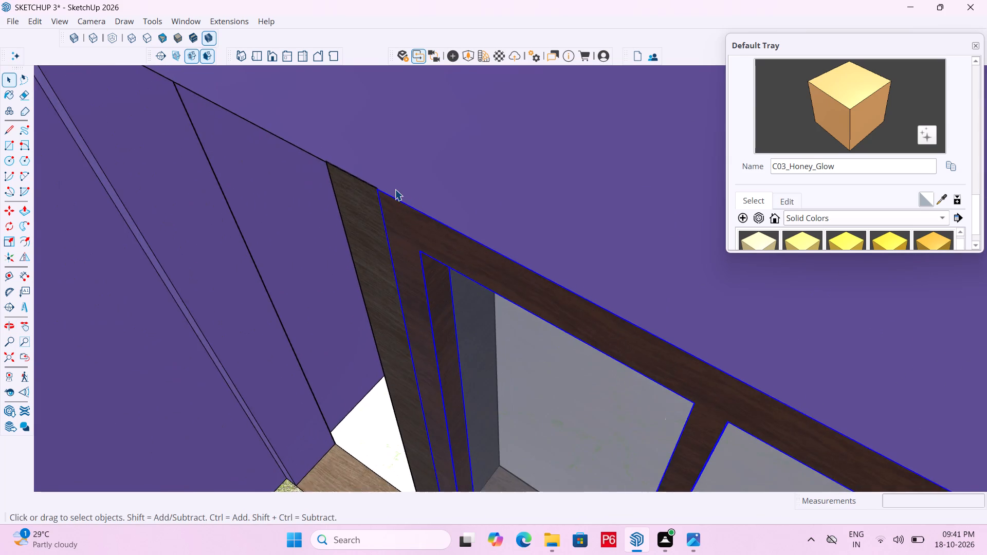
{"action": "scroll", "coordinate": [395, 189], "scroll_direction": "down", "scroll_amount": 12}
{"action": "middle_click_drag", "start_coordinate": [435, 276], "coordinate": [433, 193]}
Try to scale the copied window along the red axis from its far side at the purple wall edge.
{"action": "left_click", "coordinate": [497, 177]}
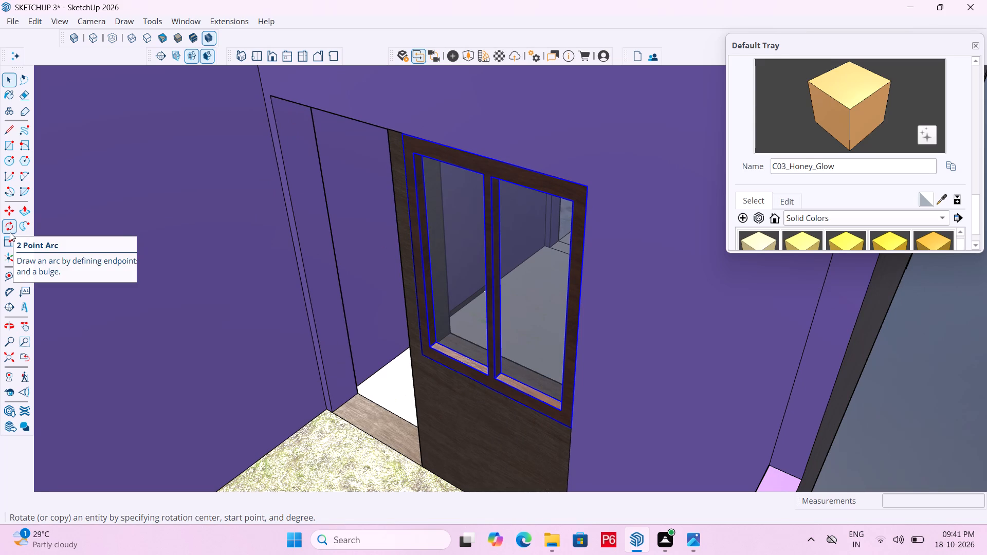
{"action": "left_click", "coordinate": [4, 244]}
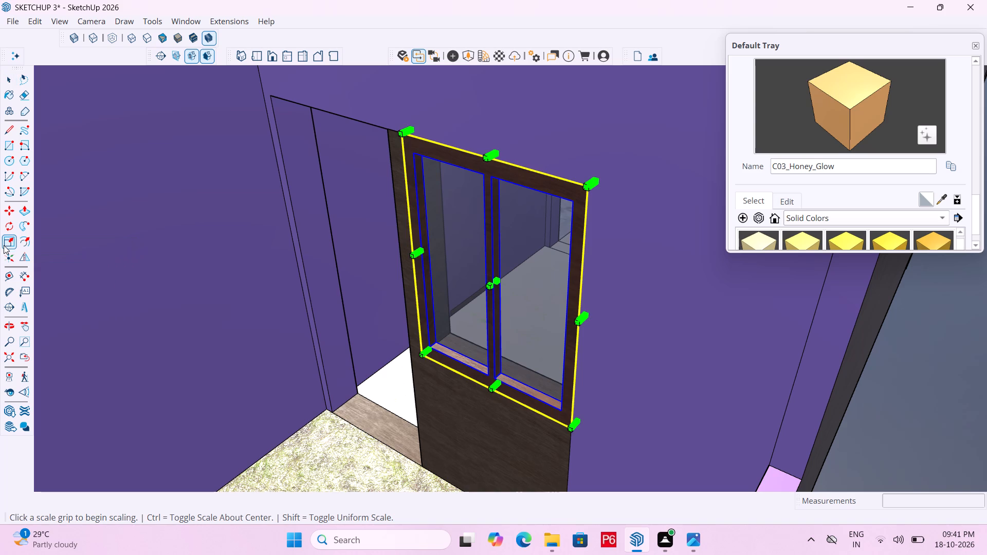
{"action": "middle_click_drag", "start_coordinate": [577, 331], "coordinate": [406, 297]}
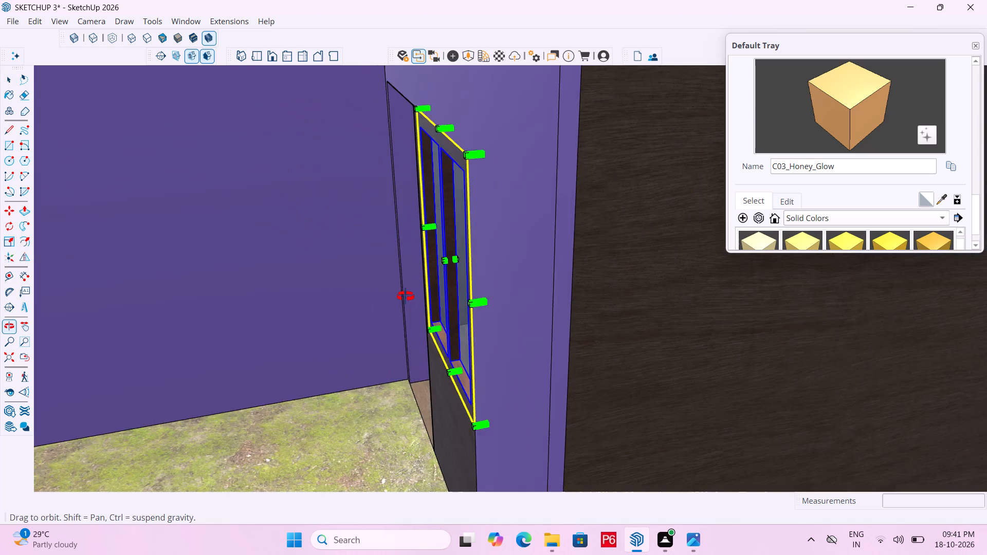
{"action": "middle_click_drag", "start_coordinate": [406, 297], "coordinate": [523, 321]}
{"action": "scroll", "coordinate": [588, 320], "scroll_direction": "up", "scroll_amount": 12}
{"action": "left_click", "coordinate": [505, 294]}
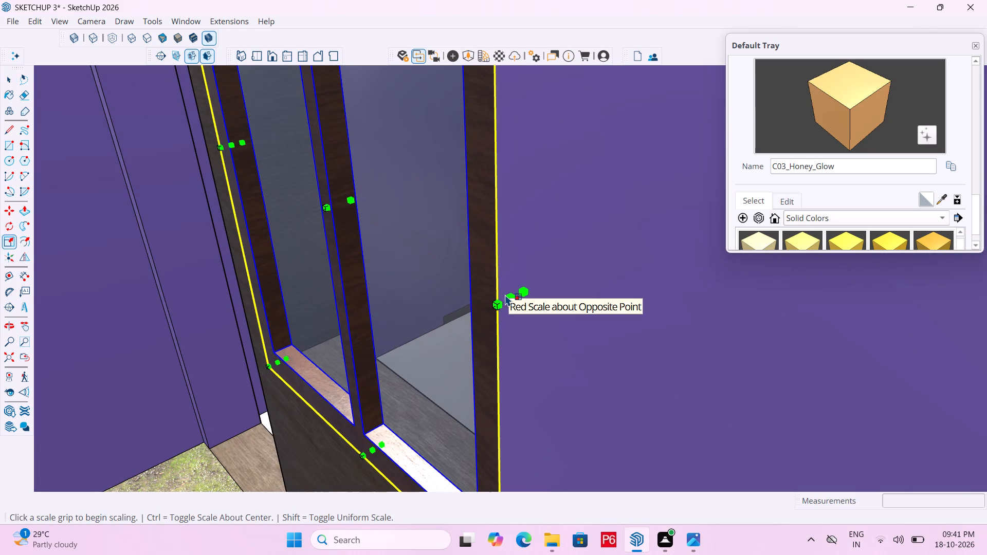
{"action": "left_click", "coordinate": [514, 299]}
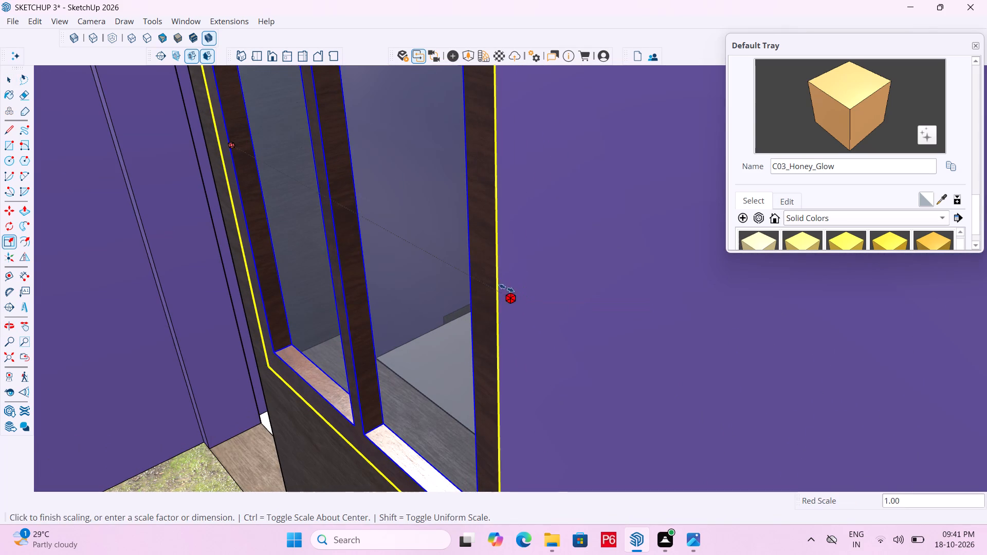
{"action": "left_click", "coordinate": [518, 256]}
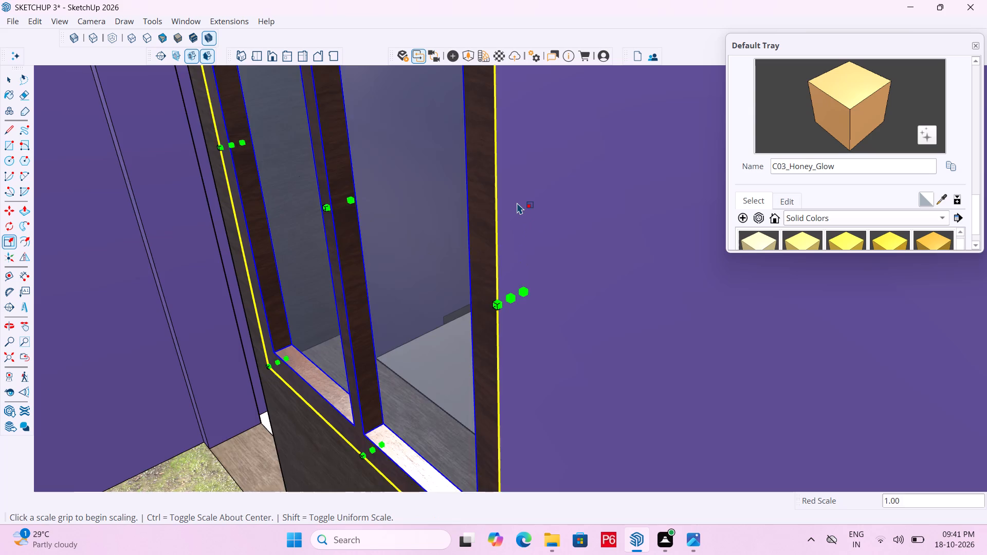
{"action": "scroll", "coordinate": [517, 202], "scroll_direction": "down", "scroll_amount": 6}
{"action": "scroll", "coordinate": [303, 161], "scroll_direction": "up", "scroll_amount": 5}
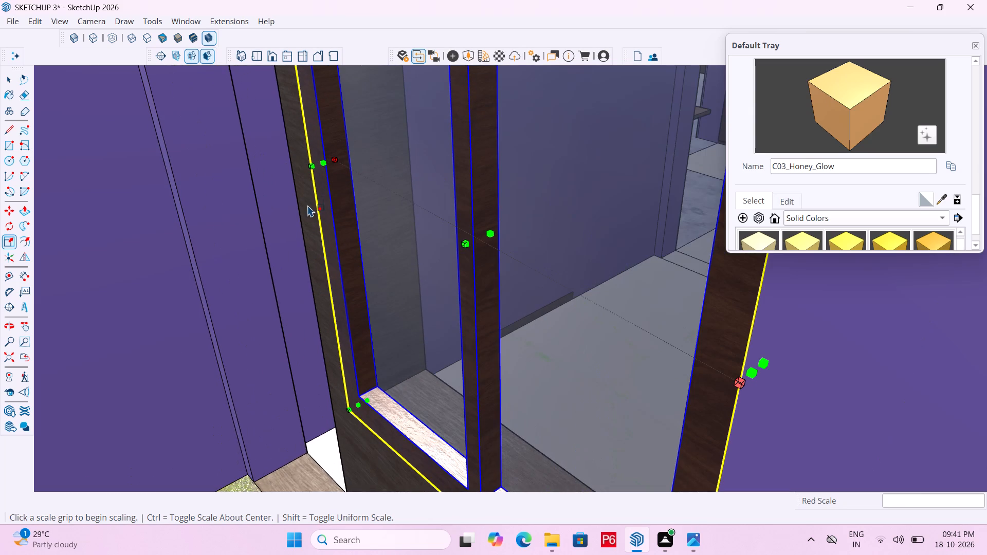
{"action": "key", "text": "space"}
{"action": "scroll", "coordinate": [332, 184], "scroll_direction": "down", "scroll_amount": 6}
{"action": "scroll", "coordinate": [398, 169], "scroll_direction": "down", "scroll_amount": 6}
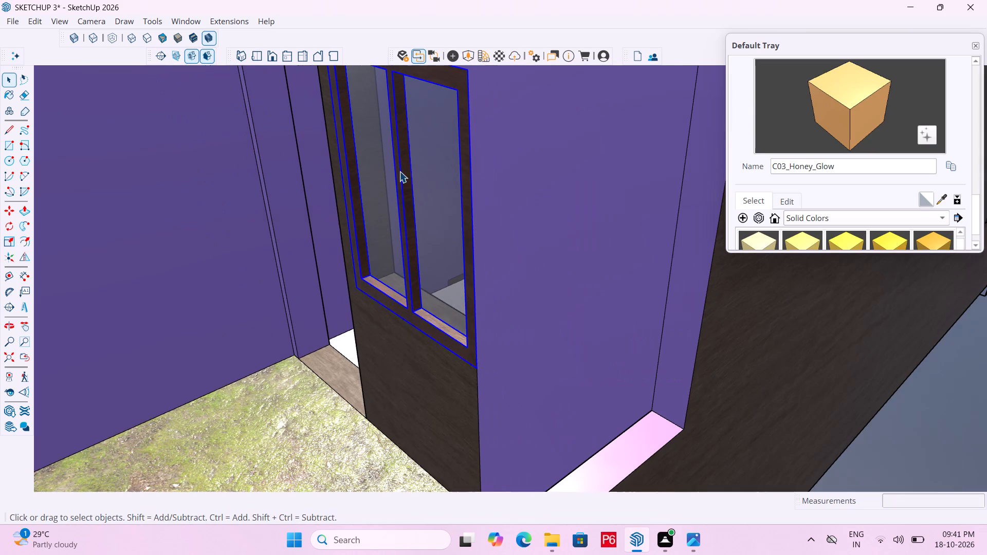
Save the model.
{"action": "key", "text": "ctrl+s"}
{"action": "key", "text": "ctrl+s"}
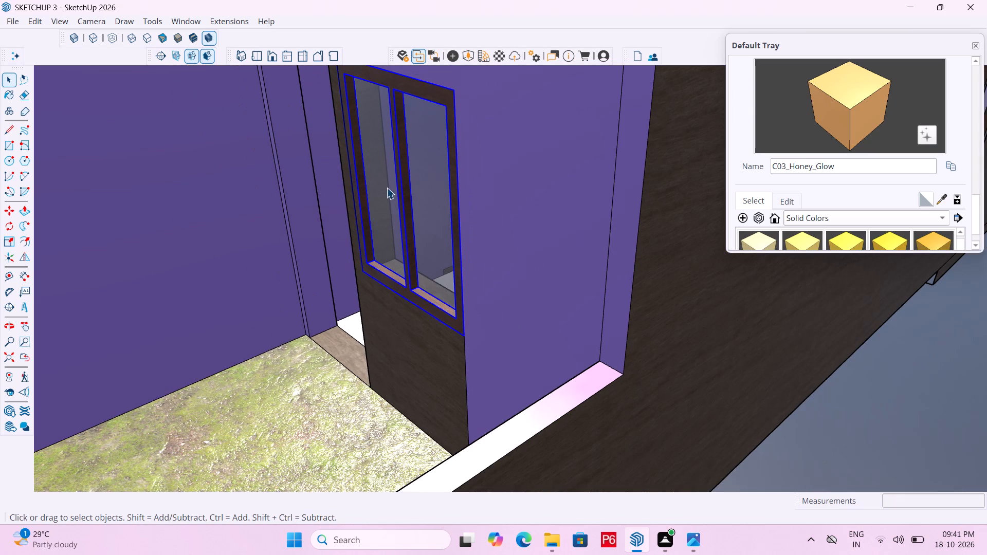
Examine the whole house from above and around its outer walls, checking the windows in the openings.
{"action": "middle_click_drag", "start_coordinate": [422, 216], "coordinate": [842, 60]}
{"action": "scroll", "coordinate": [391, 141], "scroll_direction": "down", "scroll_amount": 6}
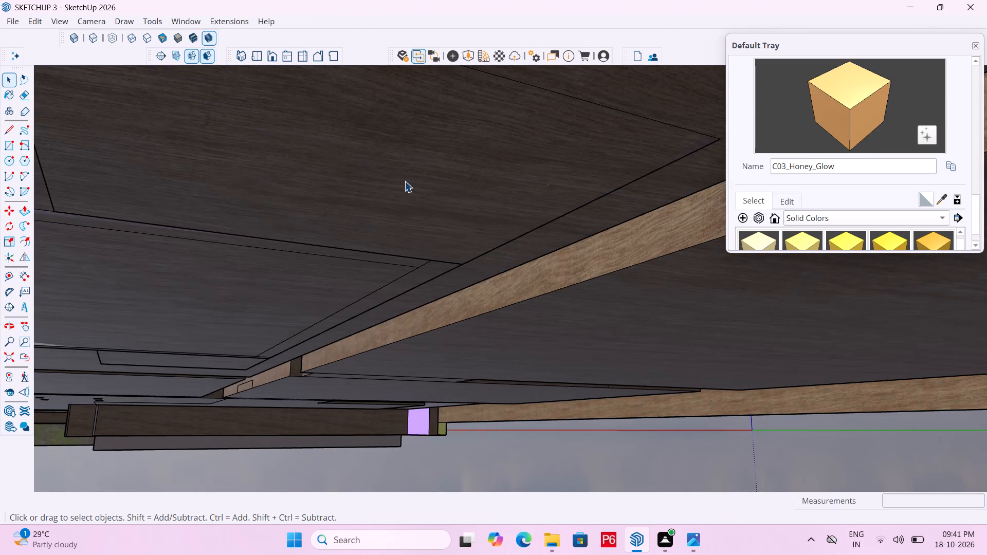
{"action": "scroll", "coordinate": [572, 404], "scroll_direction": "down", "scroll_amount": 7}
{"action": "left_click", "coordinate": [258, 52]}
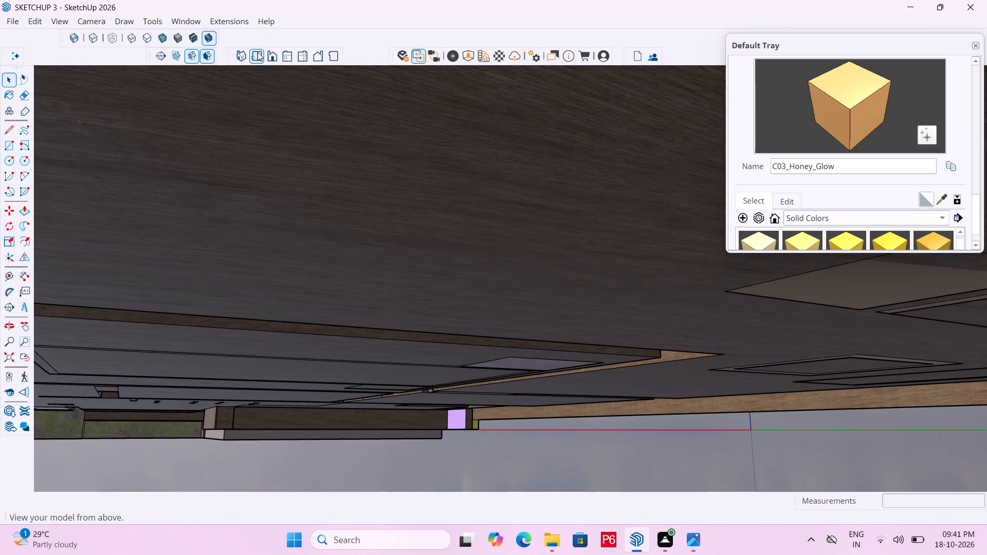
{"action": "scroll", "coordinate": [236, 179], "scroll_direction": "down", "scroll_amount": 13}
{"action": "middle_click_drag", "start_coordinate": [596, 306], "coordinate": [297, 34]}
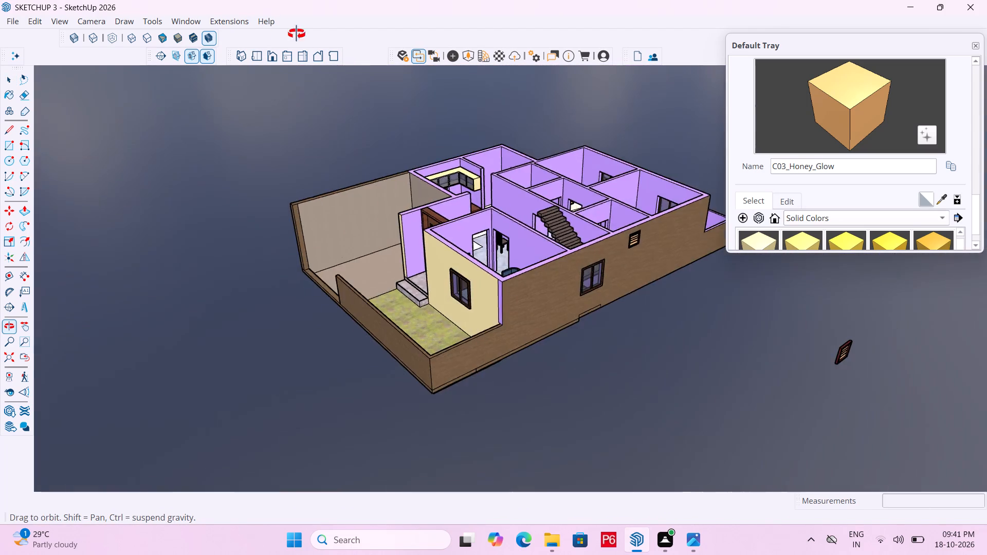
{"action": "middle_click_drag", "start_coordinate": [297, 34], "coordinate": [622, 80]}
{"action": "middle_click_drag", "start_coordinate": [622, 262], "coordinate": [338, 175]}
{"action": "middle_click_drag", "start_coordinate": [631, 210], "coordinate": [303, 210]}
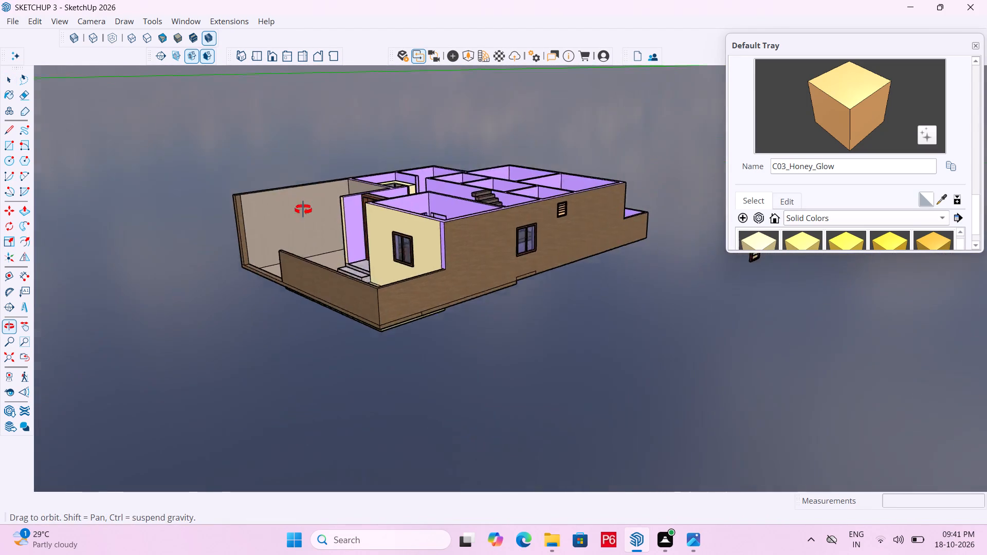
{"action": "middle_click_drag", "start_coordinate": [303, 210], "coordinate": [0, 227]}
{"action": "middle_click_drag", "start_coordinate": [644, 337], "coordinate": [252, 313]}
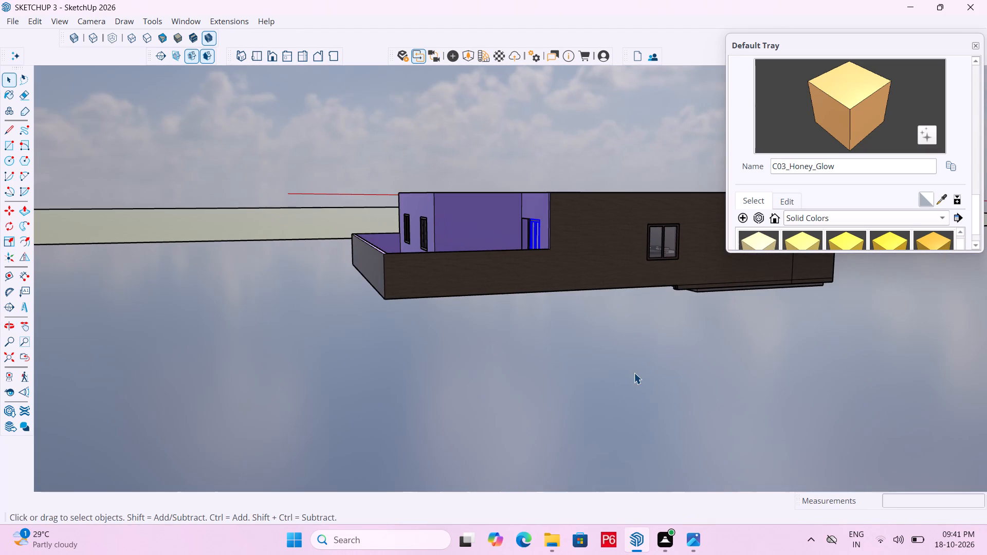
{"action": "double_click", "coordinate": [634, 373]}
{"action": "middle_click_drag", "start_coordinate": [459, 263], "coordinate": [670, 349]}
{"action": "middle_click_drag", "start_coordinate": [640, 230], "coordinate": [265, 183]}
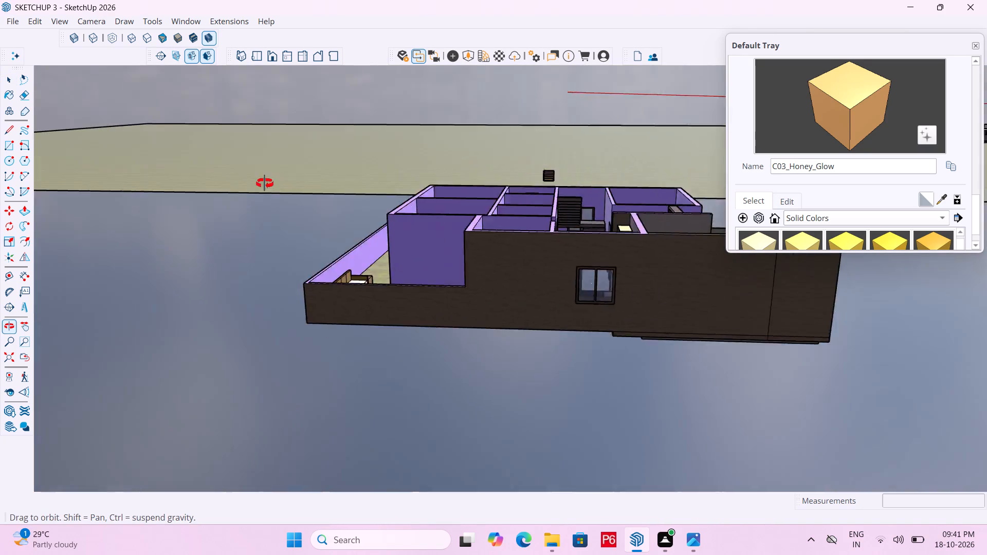
{"action": "middle_click_drag", "start_coordinate": [265, 183], "coordinate": [206, 177]}
{"action": "middle_click_drag", "start_coordinate": [798, 360], "coordinate": [569, 541]}
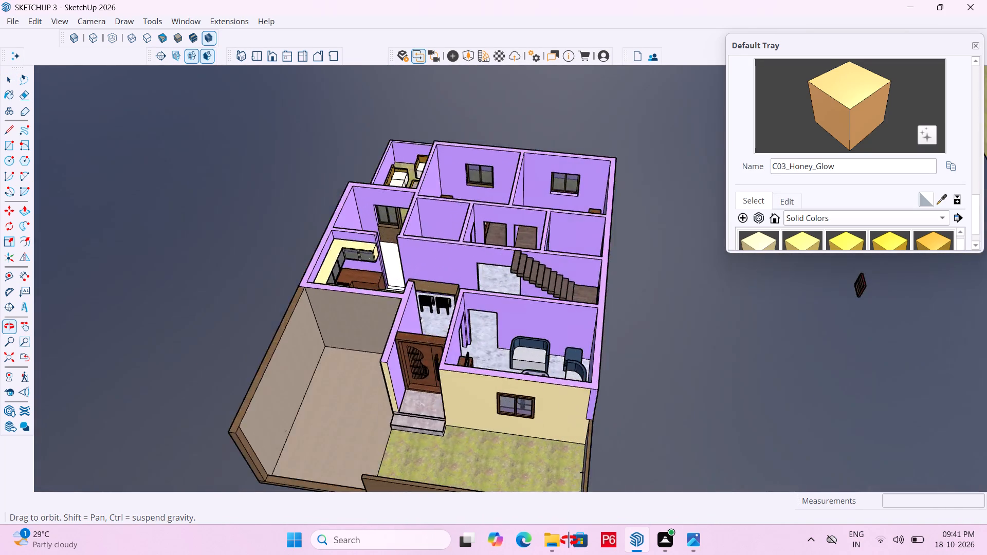
{"action": "middle_click_drag", "start_coordinate": [569, 541], "coordinate": [599, 536]}
{"action": "middle_click_drag", "start_coordinate": [539, 532], "coordinate": [248, 472]}
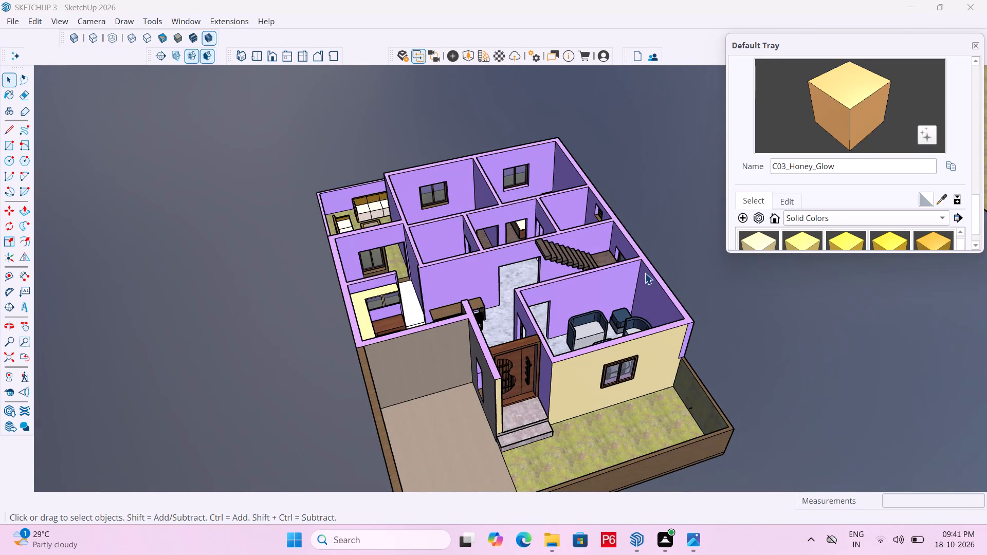
{"action": "middle_click_drag", "start_coordinate": [787, 262], "coordinate": [675, 125]}
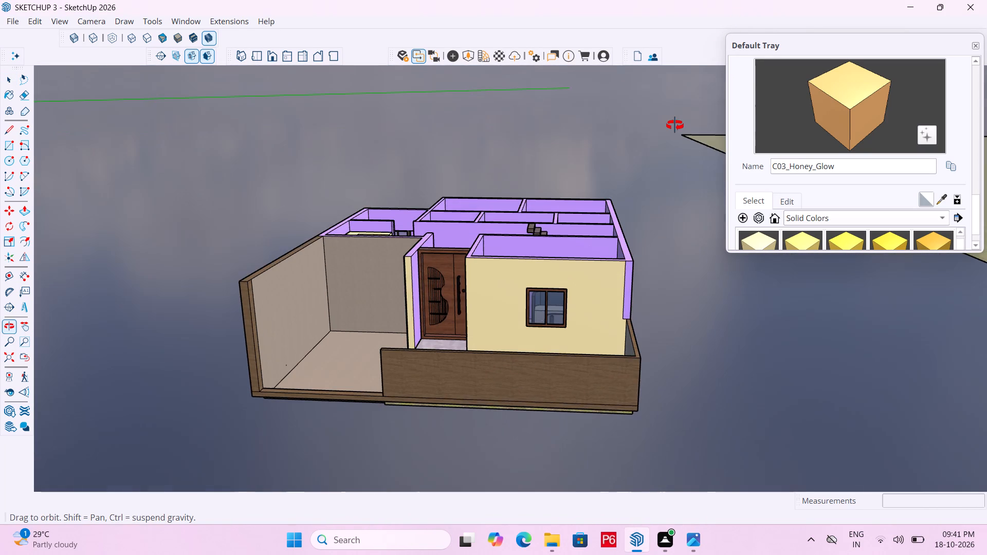
{"action": "middle_click_drag", "start_coordinate": [675, 125], "coordinate": [660, 151]}
Save the model again.
{"action": "key", "text": "ctrl+s"}
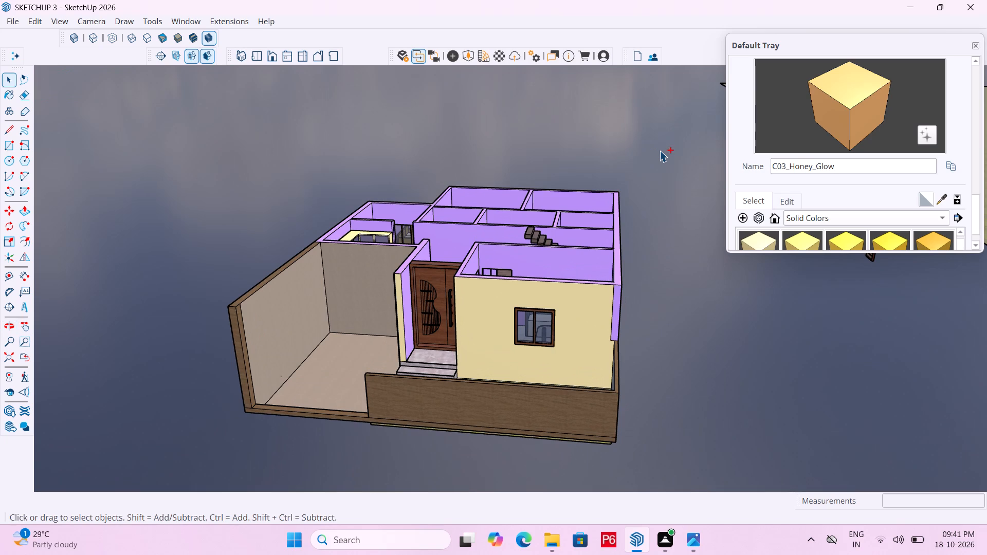
{"action": "key", "text": "ctrl+s"}
Scale the carved main entrance door shorter along the blue axis from its top, leaving a gap below the wall tops.
{"action": "scroll", "coordinate": [414, 235], "scroll_direction": "up", "scroll_amount": 1}
{"action": "middle_click_drag", "start_coordinate": [414, 235], "coordinate": [495, 441]}
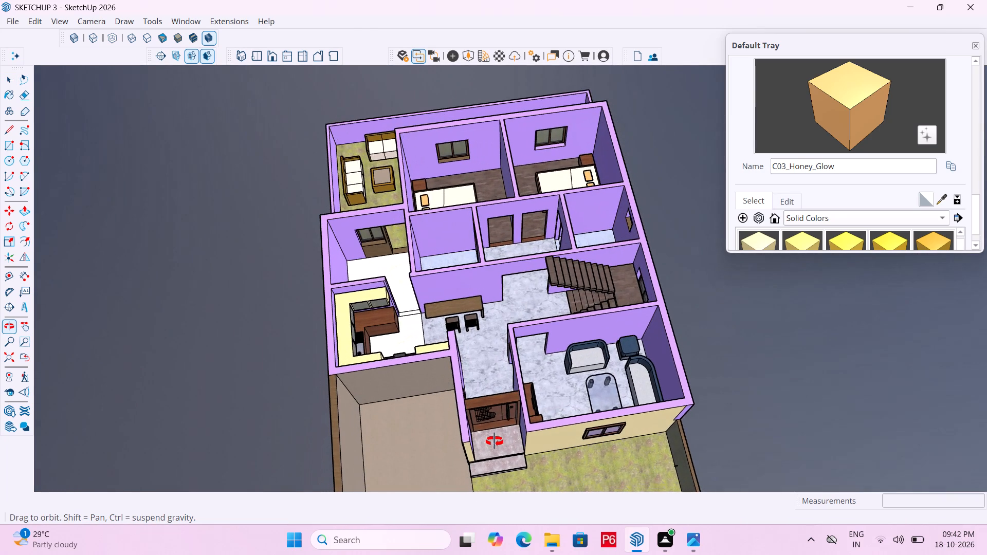
{"action": "middle_click_drag", "start_coordinate": [495, 441], "coordinate": [809, 412]}
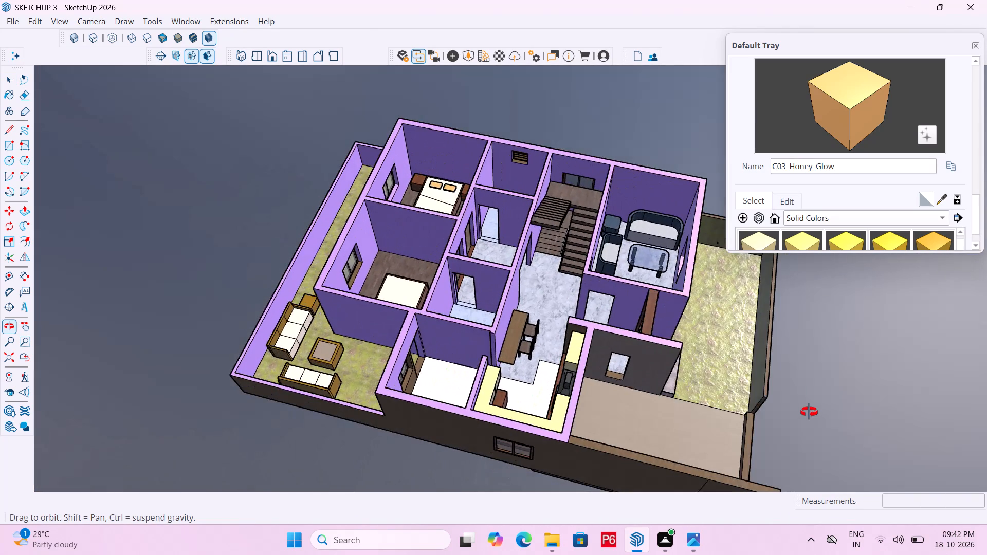
{"action": "middle_click_drag", "start_coordinate": [809, 412], "coordinate": [409, 275]}
{"action": "middle_click", "coordinate": [409, 275]}
{"action": "left_click", "coordinate": [462, 289]}
{"action": "scroll", "coordinate": [431, 304], "scroll_direction": "up", "scroll_amount": 7}
{"action": "double_click", "coordinate": [463, 286]}
{"action": "left_click", "coordinate": [464, 276]}
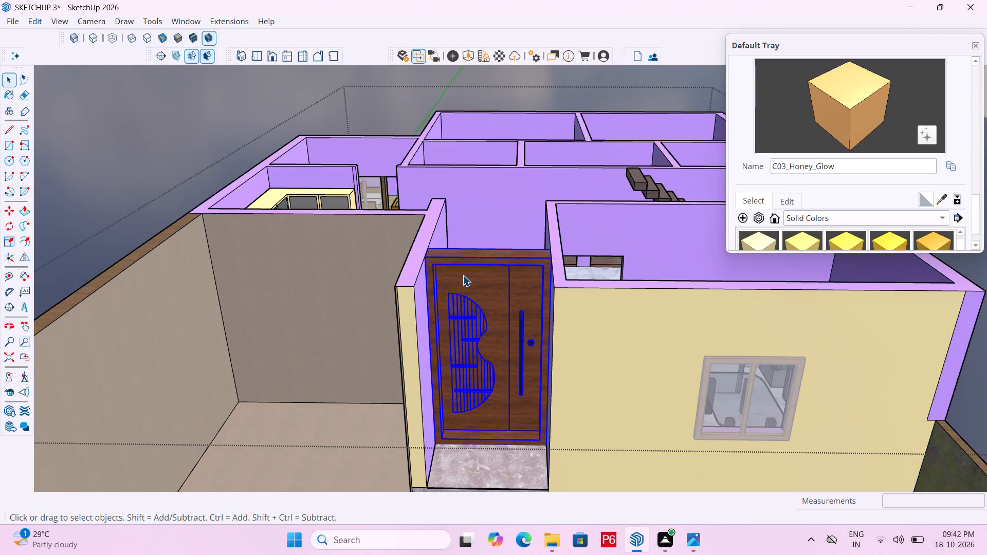
{"action": "key", "text": "s"}
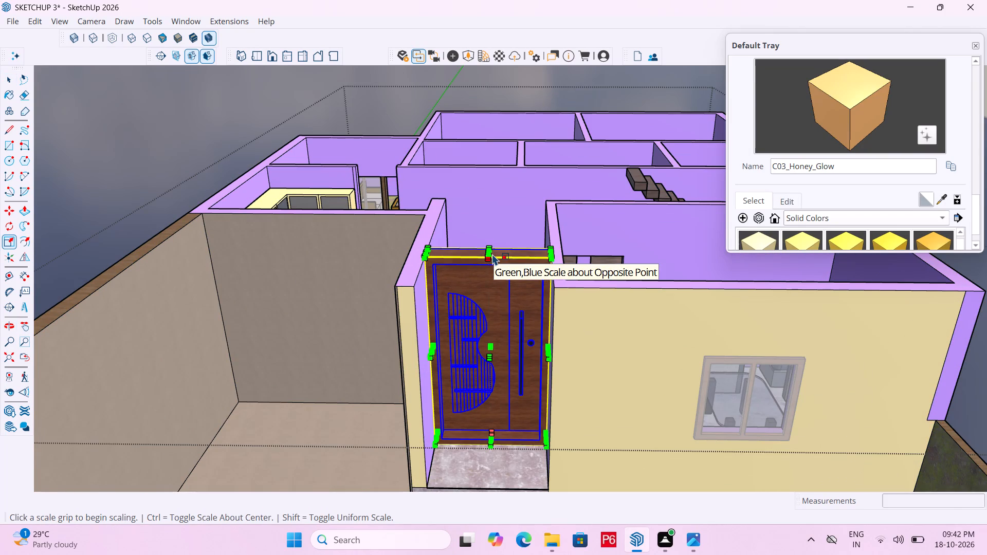
{"action": "scroll", "coordinate": [492, 254], "scroll_direction": "up", "scroll_amount": 6}
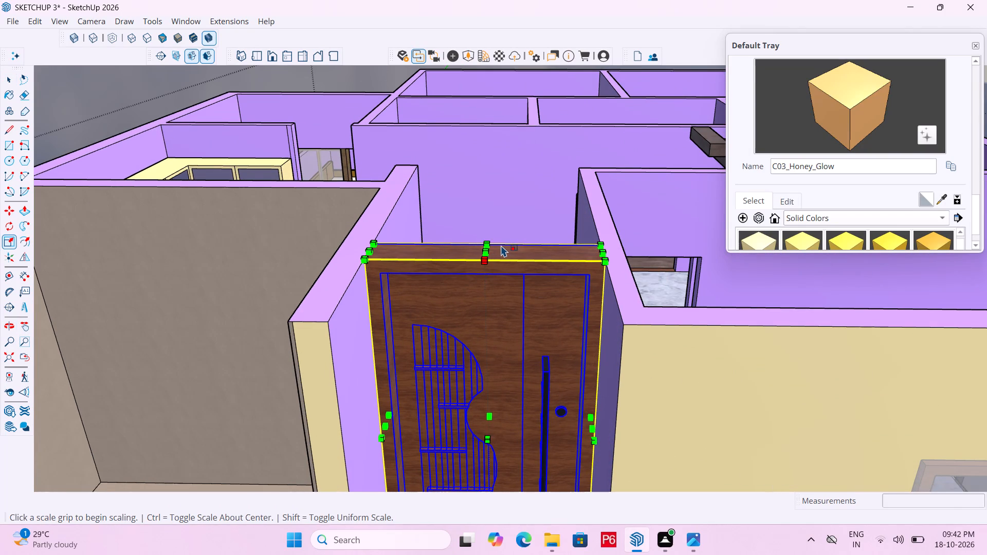
{"action": "middle_click_drag", "start_coordinate": [498, 245], "coordinate": [412, 290]}
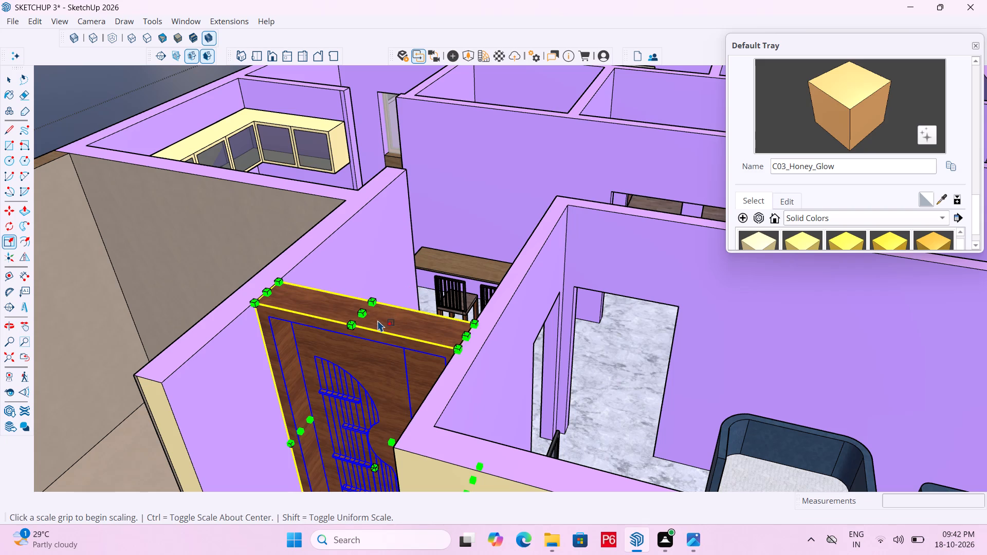
{"action": "left_click", "coordinate": [361, 316]}
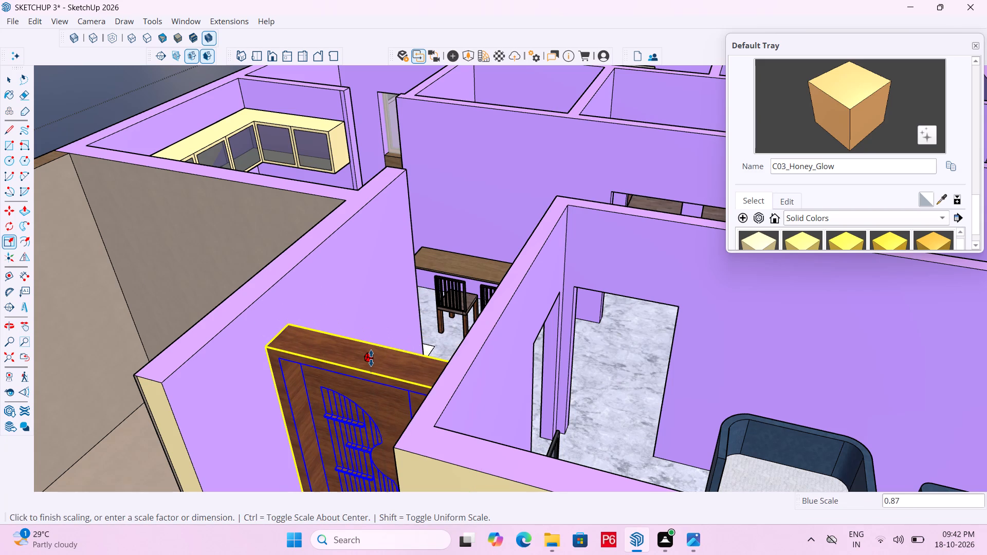
{"action": "double_click", "coordinate": [372, 366]}
{"action": "middle_click_drag", "start_coordinate": [328, 366], "coordinate": [465, 211]}
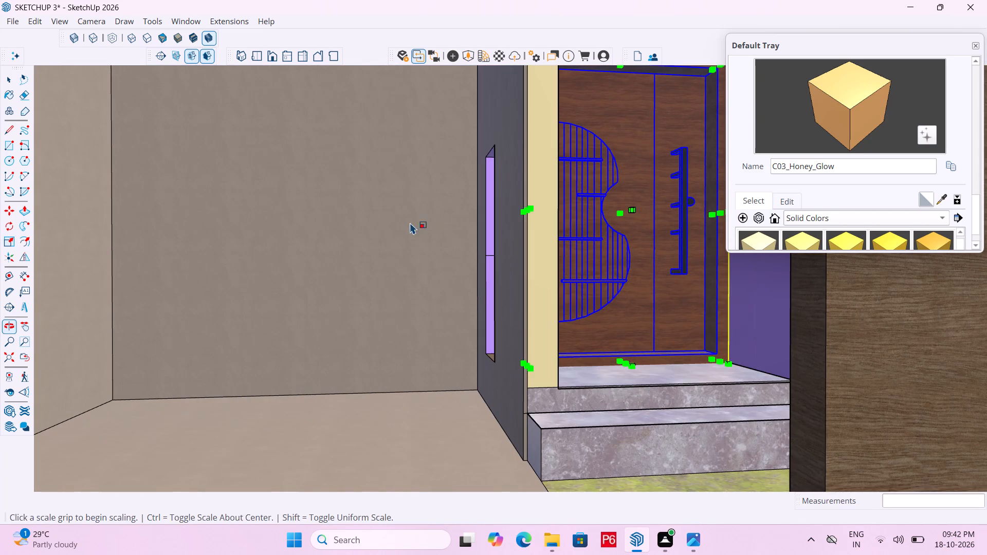
{"action": "scroll", "coordinate": [405, 223], "scroll_direction": "down", "scroll_amount": 5}
{"action": "middle_click_drag", "start_coordinate": [630, 242], "coordinate": [523, 369]}
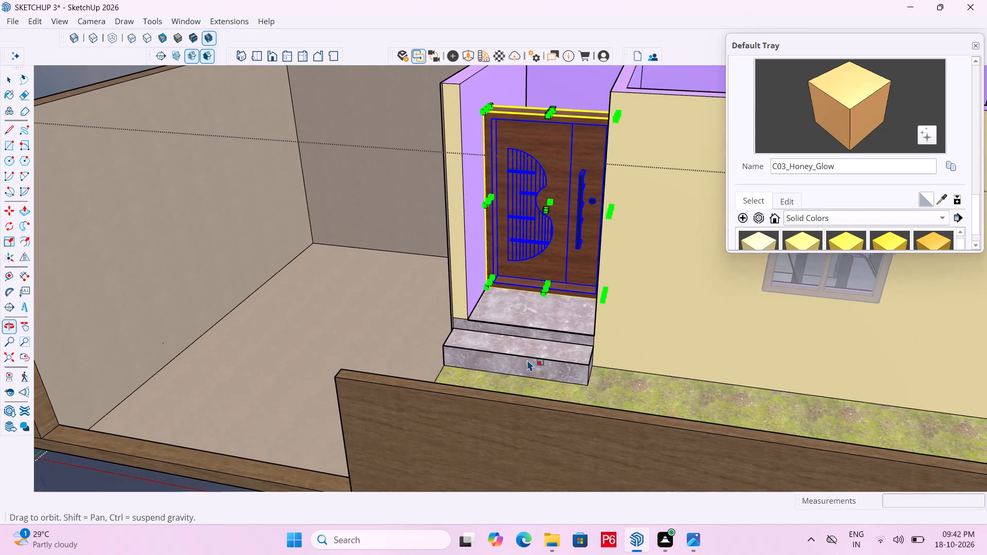
{"action": "key", "text": "space"}
Draw a rectangle about 1' 8 3/4" by 1' on the side wall, from the door frame's top corner to the wall's top edge.
{"action": "left_click", "coordinate": [281, 153]}
{"action": "scroll", "coordinate": [390, 267], "scroll_direction": "down", "scroll_amount": 2}
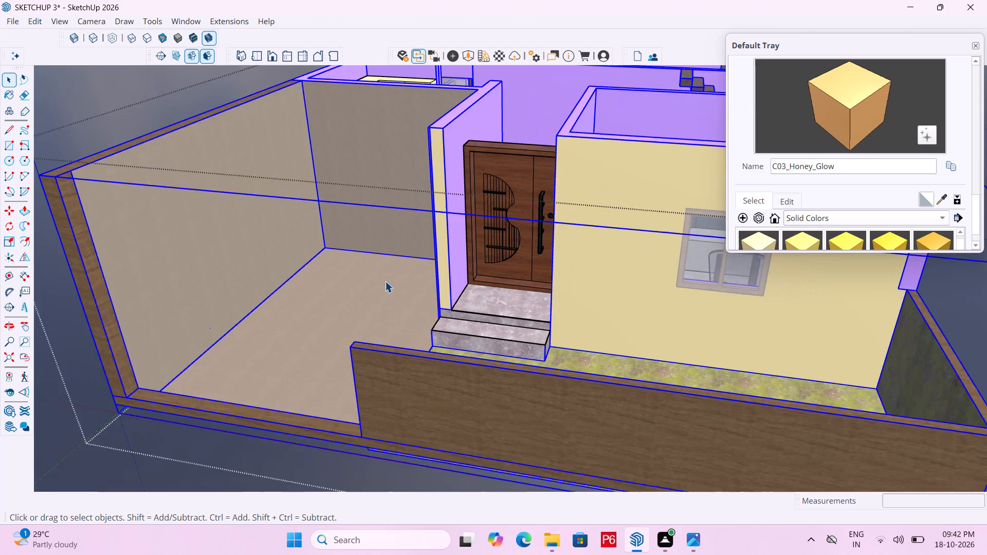
{"action": "scroll", "coordinate": [385, 281], "scroll_direction": "down", "scroll_amount": 1}
{"action": "middle_click_drag", "start_coordinate": [582, 140], "coordinate": [525, 193]}
{"action": "scroll", "coordinate": [492, 181], "scroll_direction": "up", "scroll_amount": 5}
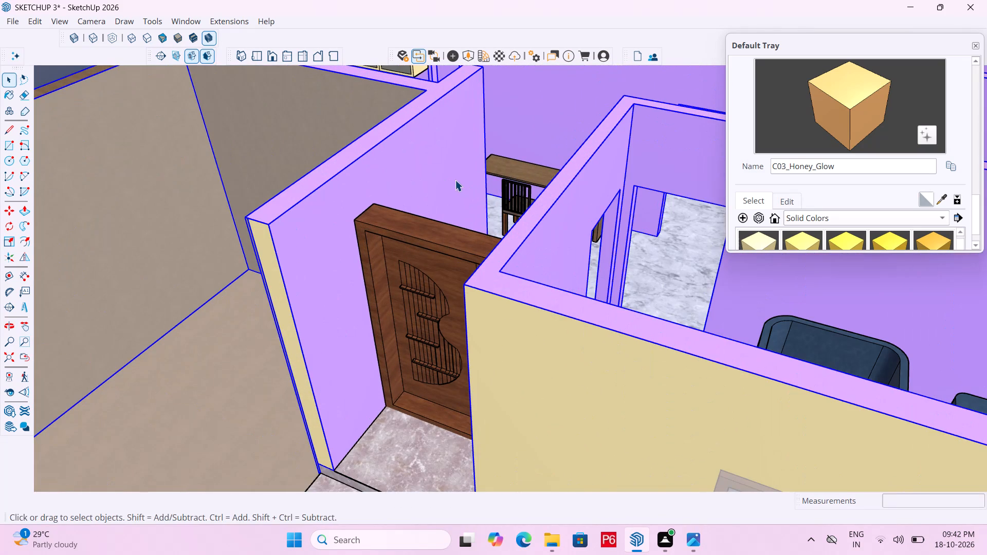
{"action": "key", "text": "l"}
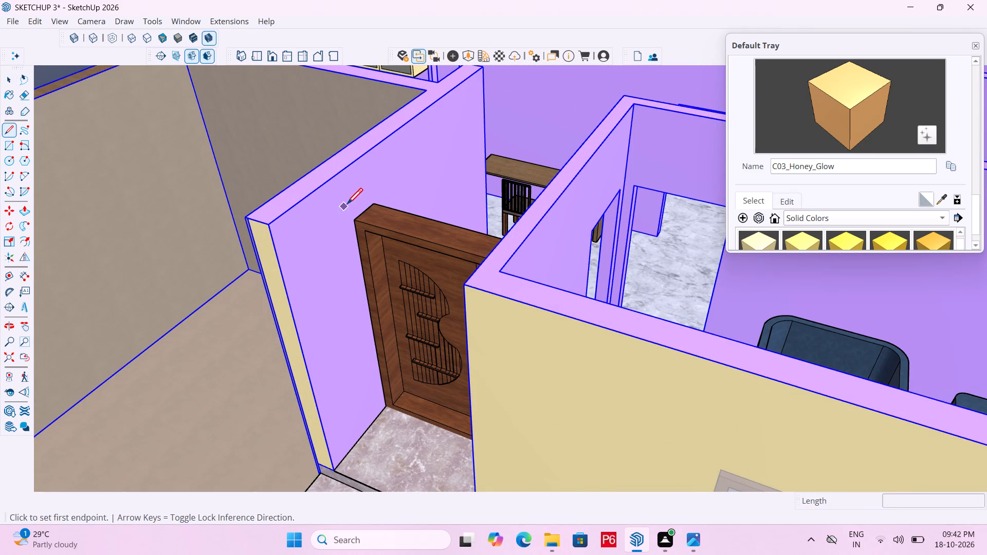
{"action": "key", "text": "r"}
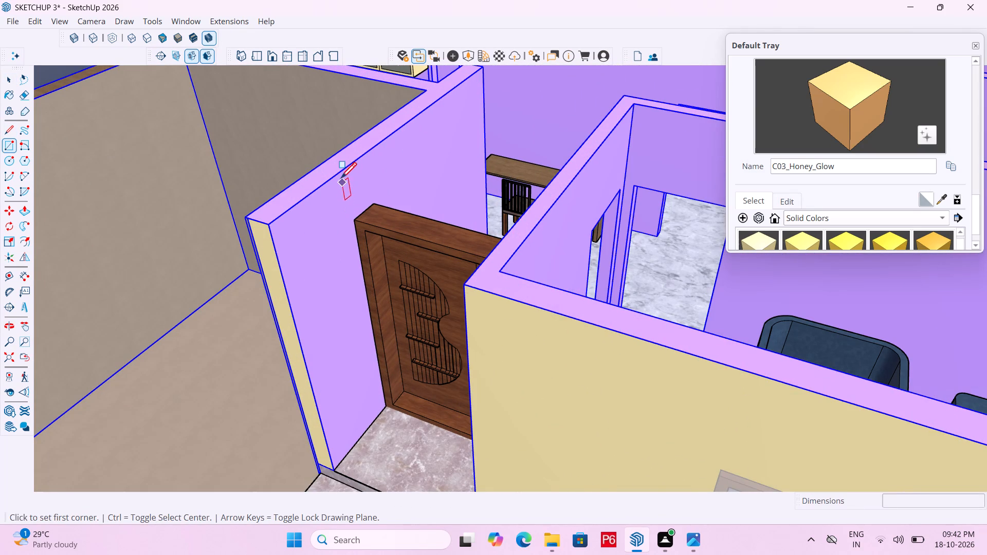
{"action": "left_click", "coordinate": [355, 221]}
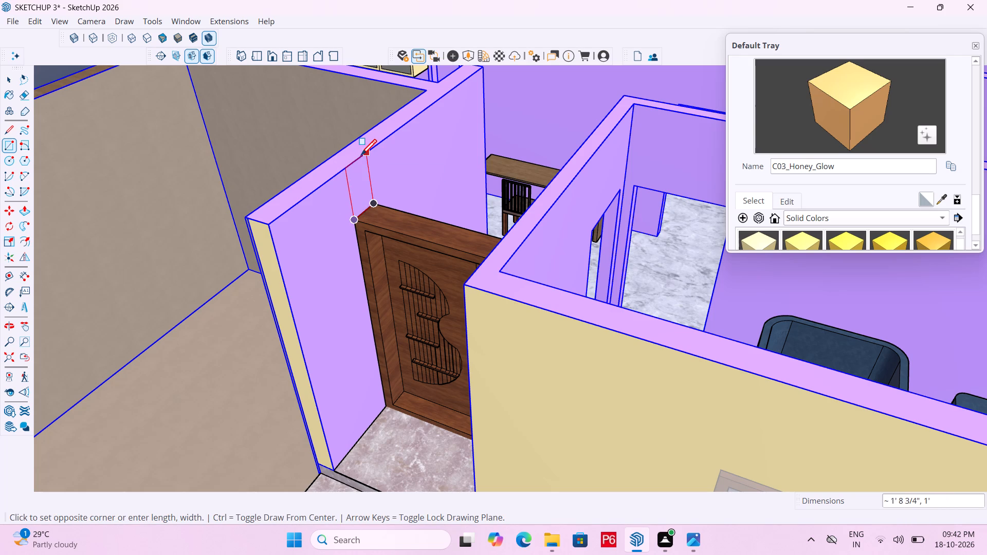
{"action": "left_click", "coordinate": [361, 157]}
{"action": "key", "text": "space"}
Push/Pull the rectangle above the entrance door across the opening to the opposite wall, filling the gap over the door.
{"action": "double_click", "coordinate": [359, 189]}
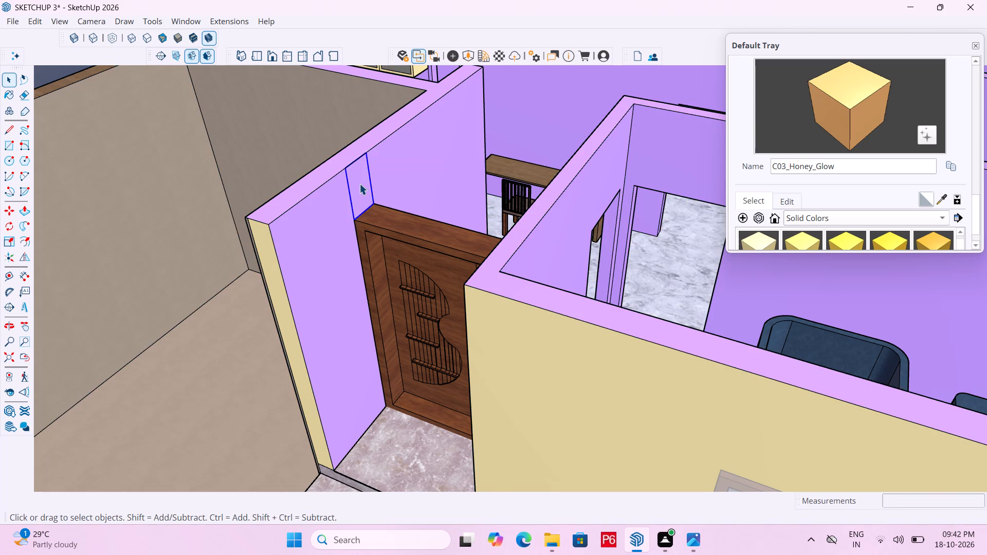
{"action": "key", "text": "p"}
{"action": "left_click", "coordinate": [359, 183]}
{"action": "middle_click_drag", "start_coordinate": [447, 244], "coordinate": [481, 249]}
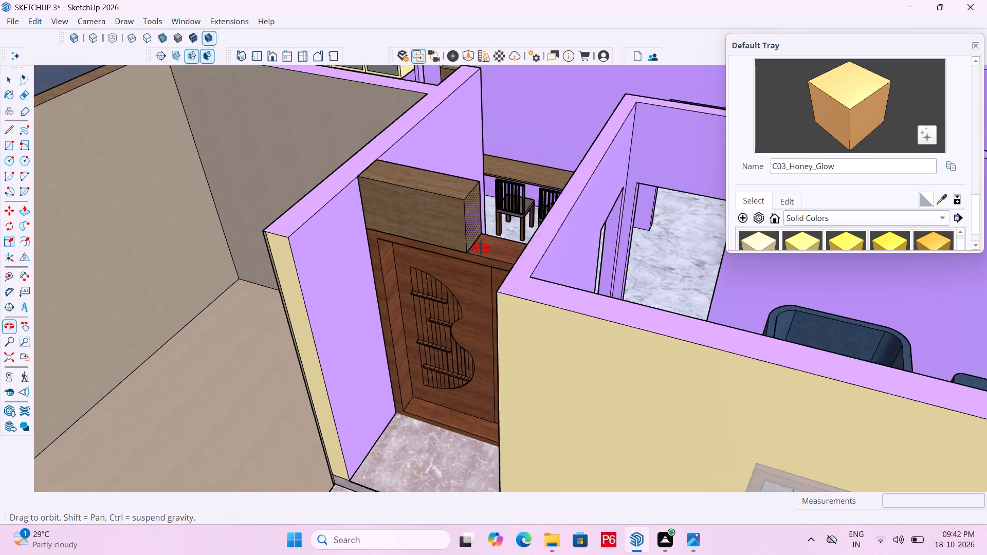
{"action": "middle_click_drag", "start_coordinate": [481, 249], "coordinate": [687, 260]}
{"action": "scroll", "coordinate": [619, 143], "scroll_direction": "down", "scroll_amount": 5}
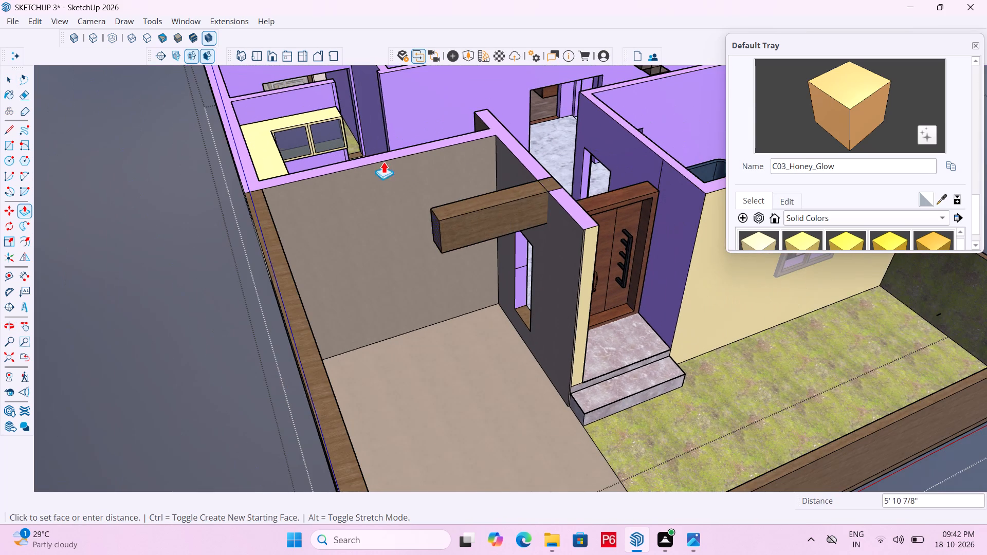
{"action": "left_click", "coordinate": [666, 181]}
Save the model with the wall piece above the entrance door in place.
{"action": "middle_click_drag", "start_coordinate": [631, 174], "coordinate": [402, 102]}
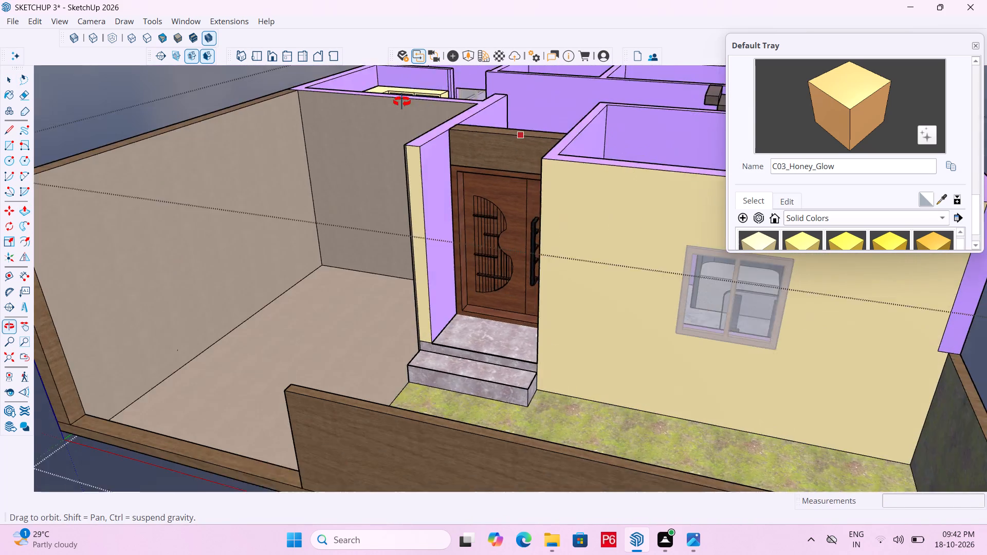
{"action": "middle_click_drag", "start_coordinate": [402, 102], "coordinate": [456, 93]}
{"action": "key", "text": "ctrl+s"}
{"action": "key", "text": "ctrl+s"}
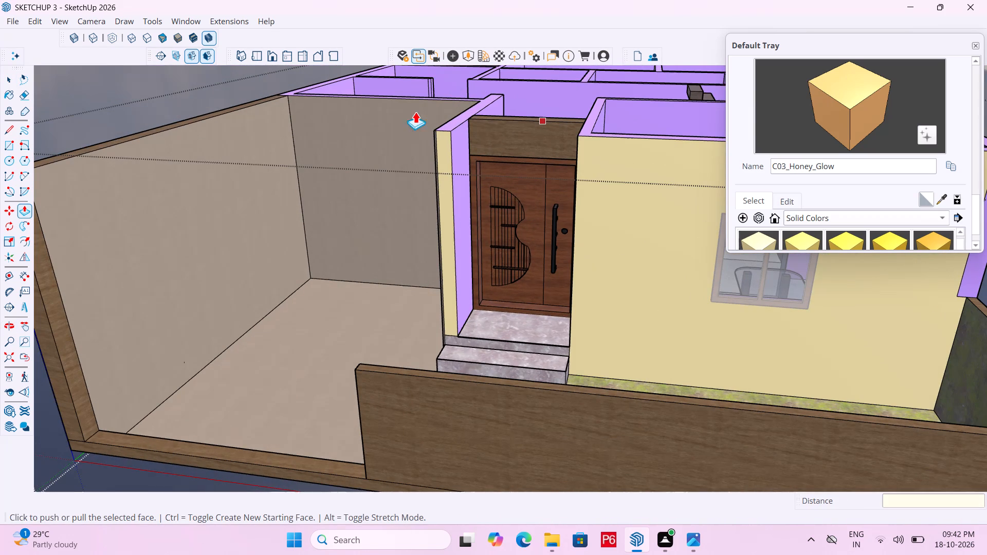
Examine the filled wall above the entrance door from the front yard, from inside the house and from above.
{"action": "key", "text": "space"}
{"action": "scroll", "coordinate": [412, 123], "scroll_direction": "down", "scroll_amount": 4}
{"action": "scroll", "coordinate": [514, 136], "scroll_direction": "down", "scroll_amount": 3}
{"action": "key", "text": "space"}
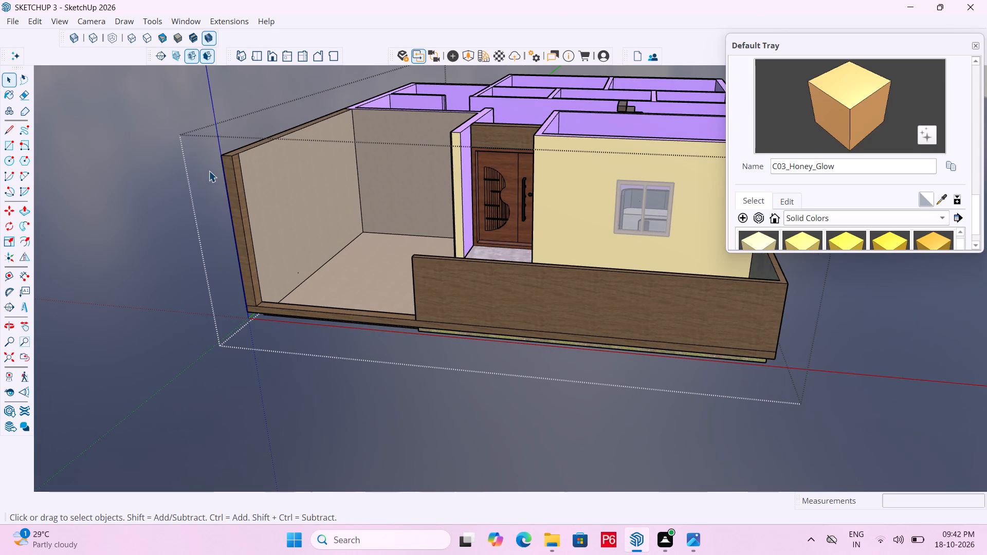
{"action": "triple_click", "coordinate": [205, 172]}
{"action": "left_click", "coordinate": [196, 171]}
{"action": "middle_click_drag", "start_coordinate": [285, 175], "coordinate": [466, 178]}
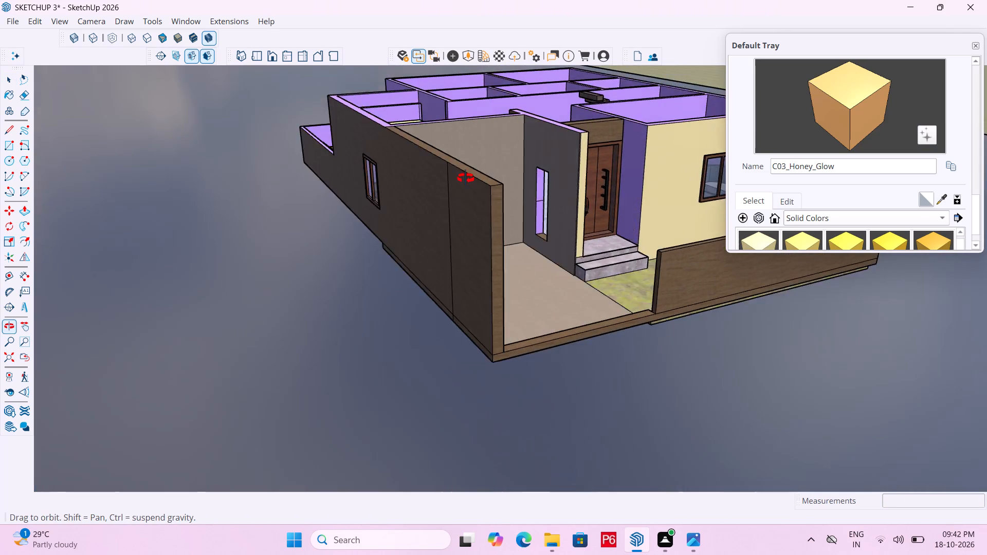
{"action": "middle_click_drag", "start_coordinate": [466, 178], "coordinate": [316, 153]}
{"action": "scroll", "coordinate": [605, 100], "scroll_direction": "up", "scroll_amount": 5}
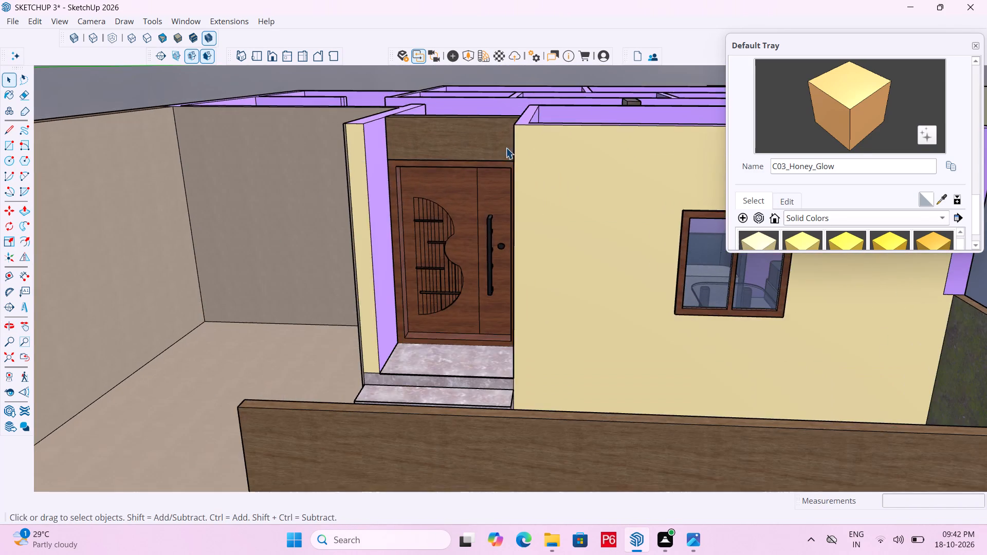
{"action": "middle_click_drag", "start_coordinate": [496, 161], "coordinate": [209, 344]}
{"action": "middle_click_drag", "start_coordinate": [464, 289], "coordinate": [425, 285]}
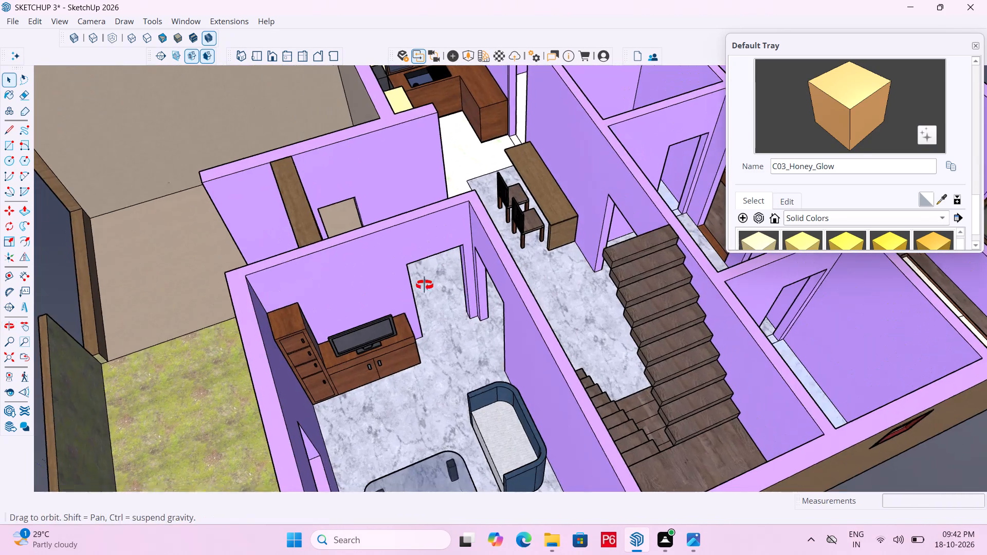
{"action": "middle_click_drag", "start_coordinate": [425, 285], "coordinate": [277, 285]}
{"action": "middle_click_drag", "start_coordinate": [503, 240], "coordinate": [440, 281]}
{"action": "scroll", "coordinate": [418, 99], "scroll_direction": "up", "scroll_amount": 3}
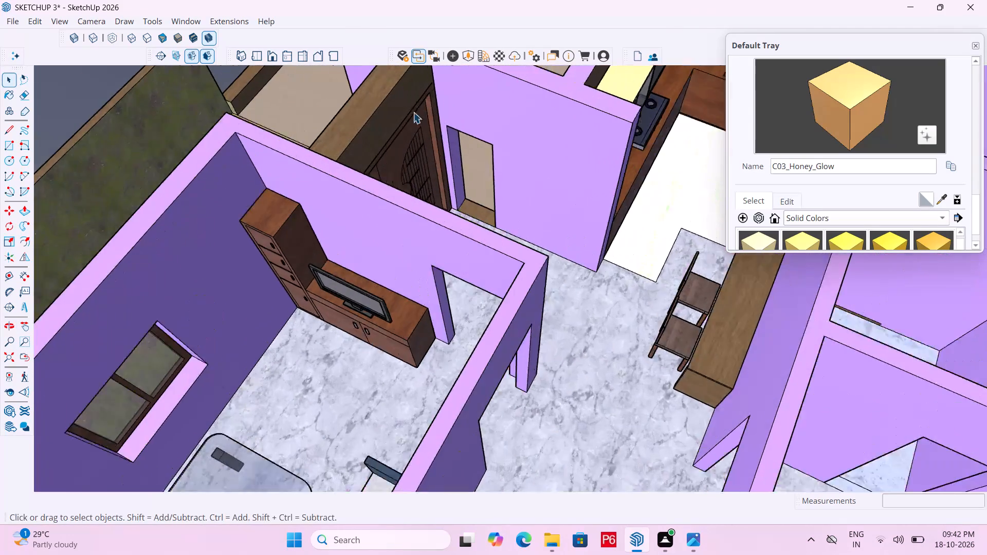
{"action": "scroll", "coordinate": [413, 112], "scroll_direction": "up", "scroll_amount": 8}
{"action": "left_click", "coordinate": [414, 100]}
{"action": "scroll", "coordinate": [474, 113], "scroll_direction": "down", "scroll_amount": 6}
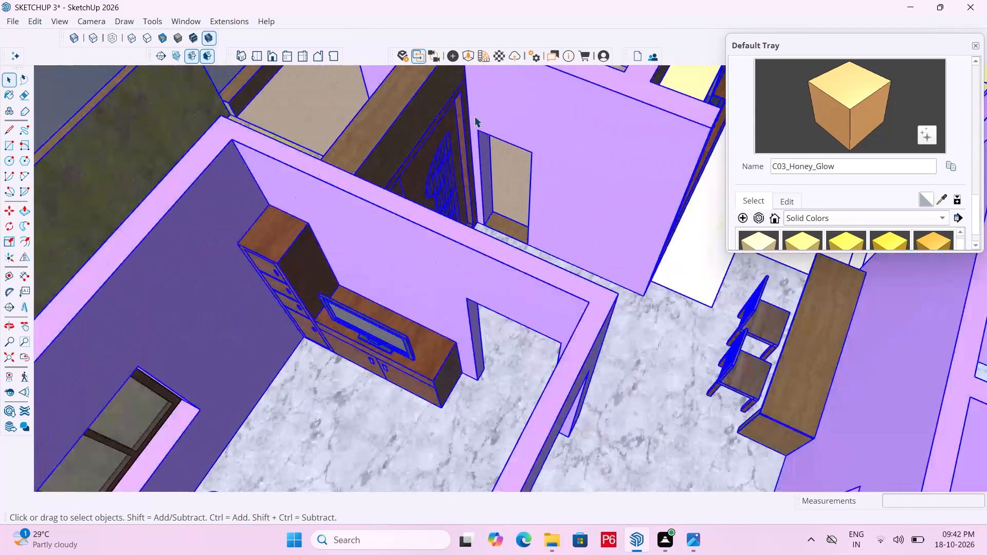
{"action": "scroll", "coordinate": [394, 120], "scroll_direction": "down", "scroll_amount": 13}
{"action": "middle_click_drag", "start_coordinate": [353, 184], "coordinate": [696, 129]}
{"action": "scroll", "coordinate": [701, 110], "scroll_direction": "down", "scroll_amount": 2}
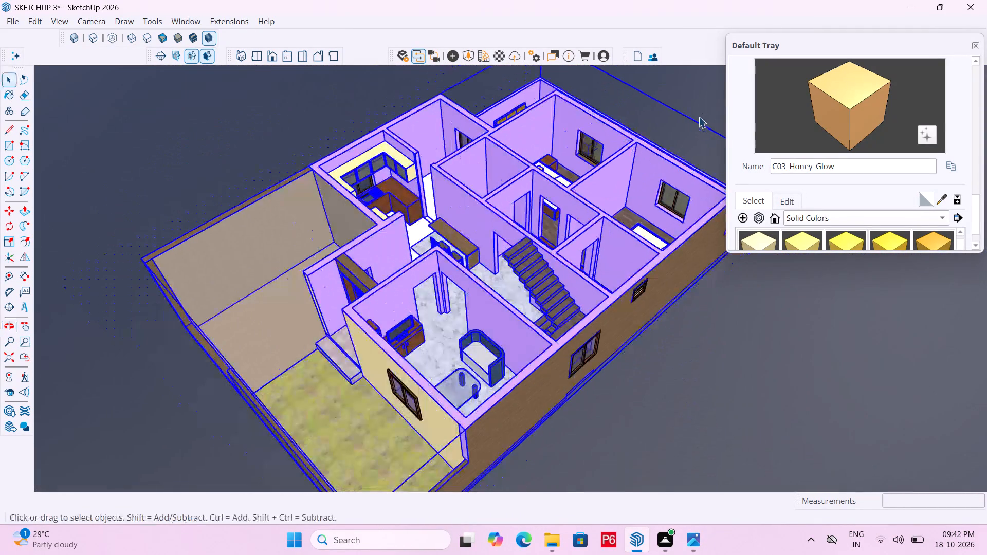
Clear the selection and save the model again.
{"action": "key", "text": "space"}
{"action": "left_click_drag", "start_coordinate": [687, 314], "coordinate": [685, 310]}
{"action": "key", "text": "ctrl+s"}
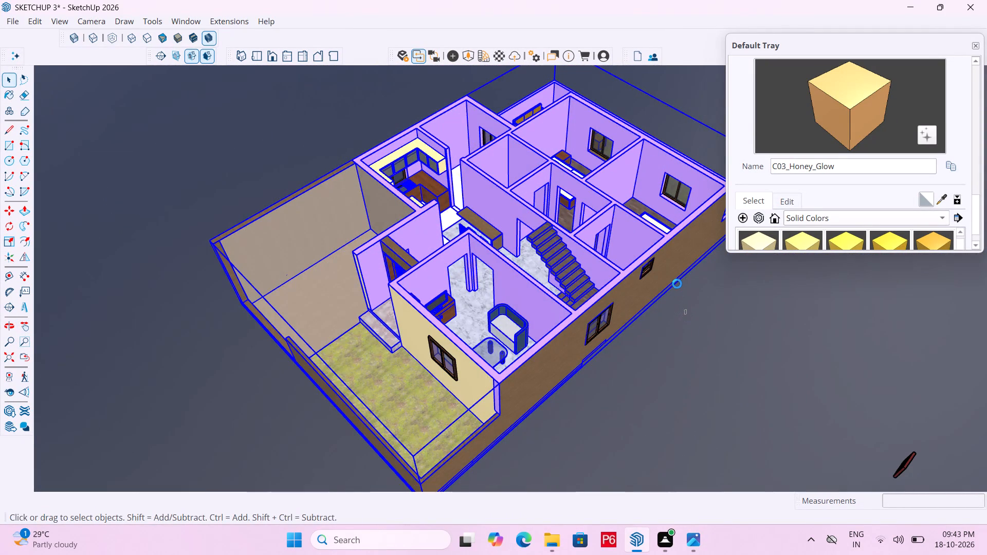
{"action": "key", "text": "ctrl+s"}
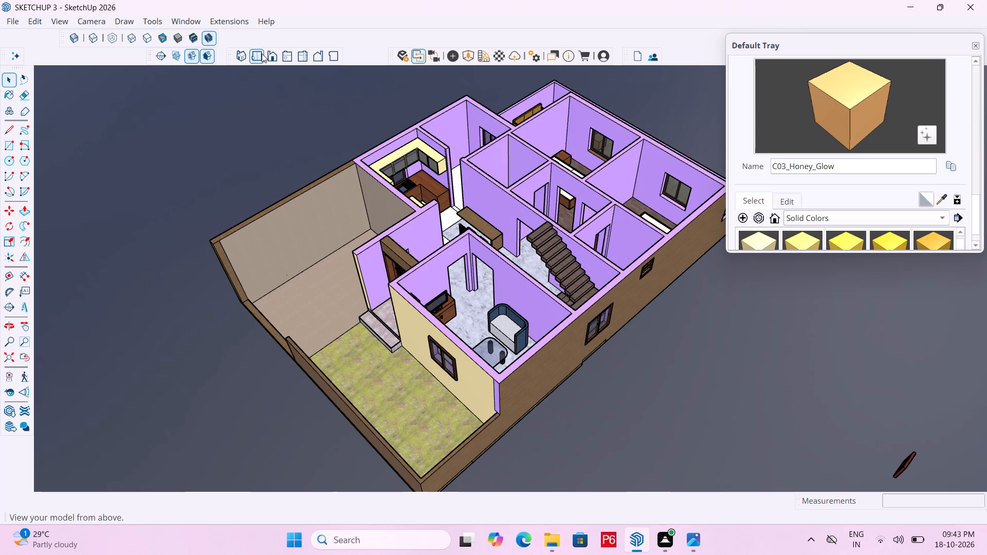
Show the whole house layout in the top view with nothing selected.
{"action": "left_click", "coordinate": [260, 56]}
{"action": "scroll", "coordinate": [537, 195], "scroll_direction": "down", "scroll_amount": 1}
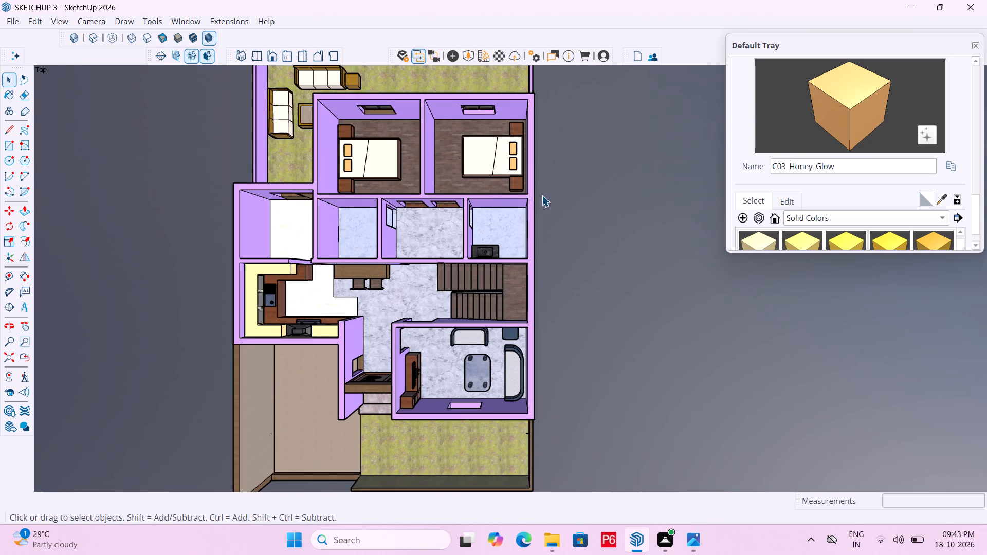
{"action": "scroll", "coordinate": [567, 195], "scroll_direction": "down", "scroll_amount": 2}
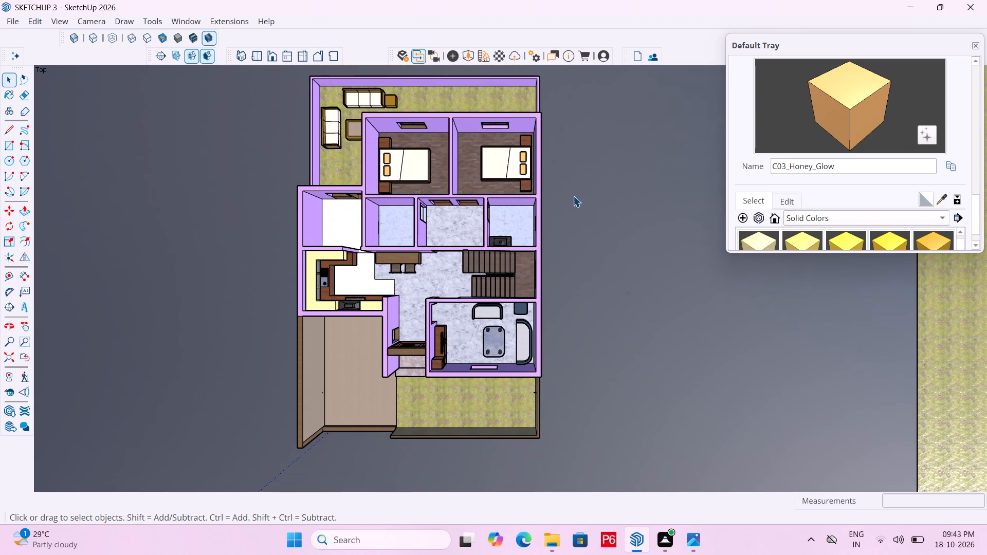
{"action": "left_click", "coordinate": [547, 265]}
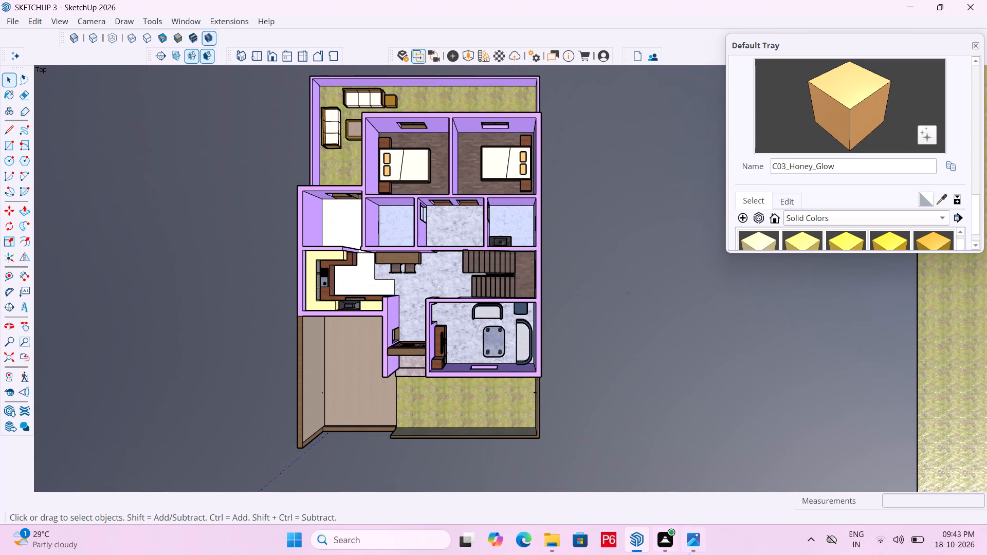
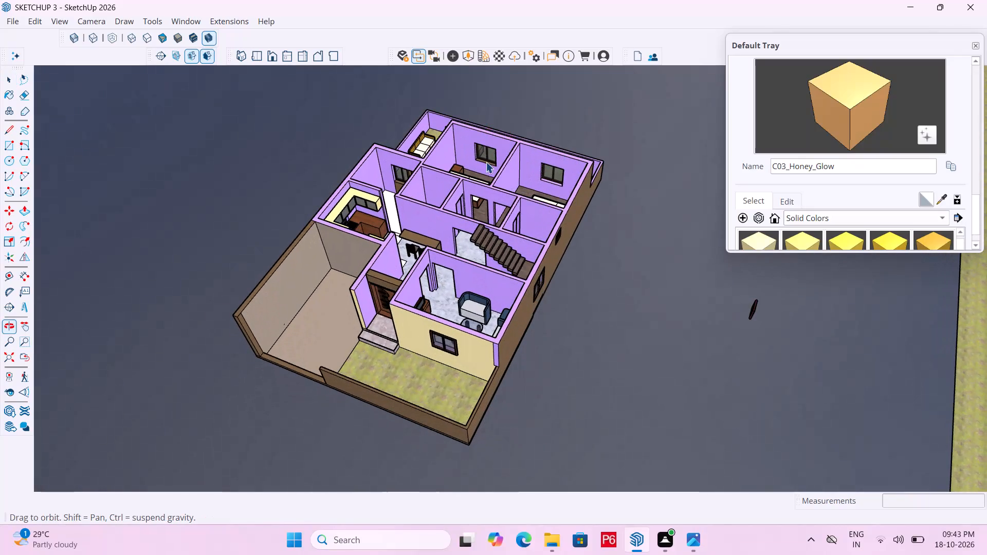
Delete the stray dark object lying on the open ground beside the house.
{"action": "left_click", "coordinate": [757, 316]}
{"action": "left_click", "coordinate": [753, 314]}
{"action": "key", "text": "Delete"}
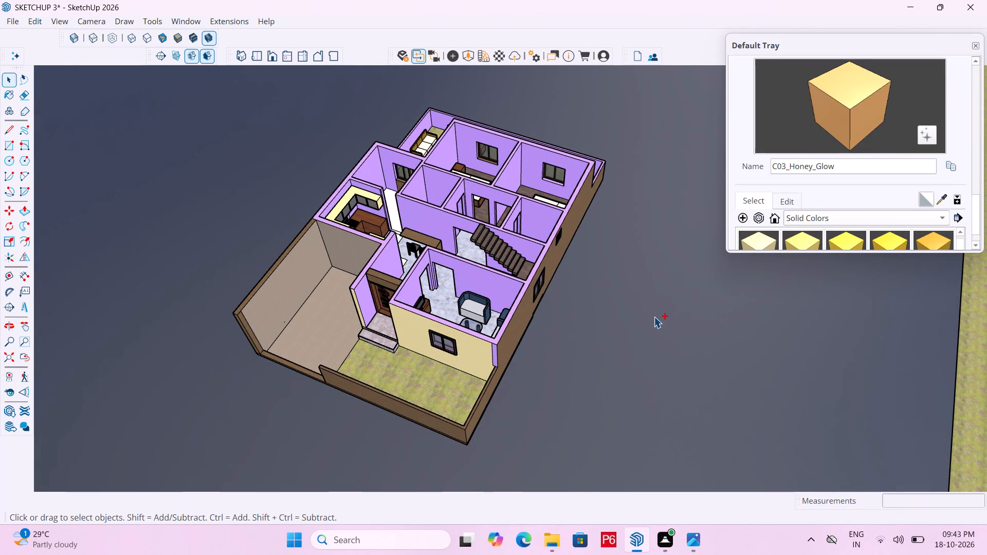
Save the model without the stray object.
{"action": "key", "text": "ctrl+s"}
{"action": "key", "text": "ctrl+s"}
{"action": "key", "text": "ctrl+s"}
{"action": "key", "text": "ctrl+s"}
{"action": "key", "text": "ctrl+s"}
{"action": "key", "text": "ctrl+s"}
{"action": "key", "text": "ctrl+s"}
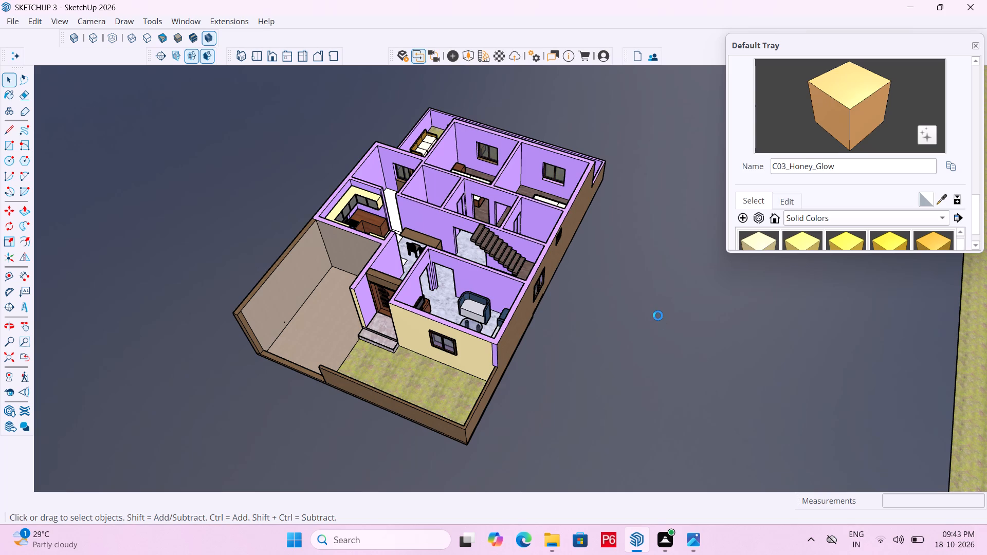
Examine the house from the front, the side and above, including the entrance, the windows and the room layout.
{"action": "middle_click_drag", "start_coordinate": [553, 309], "coordinate": [549, 269]}
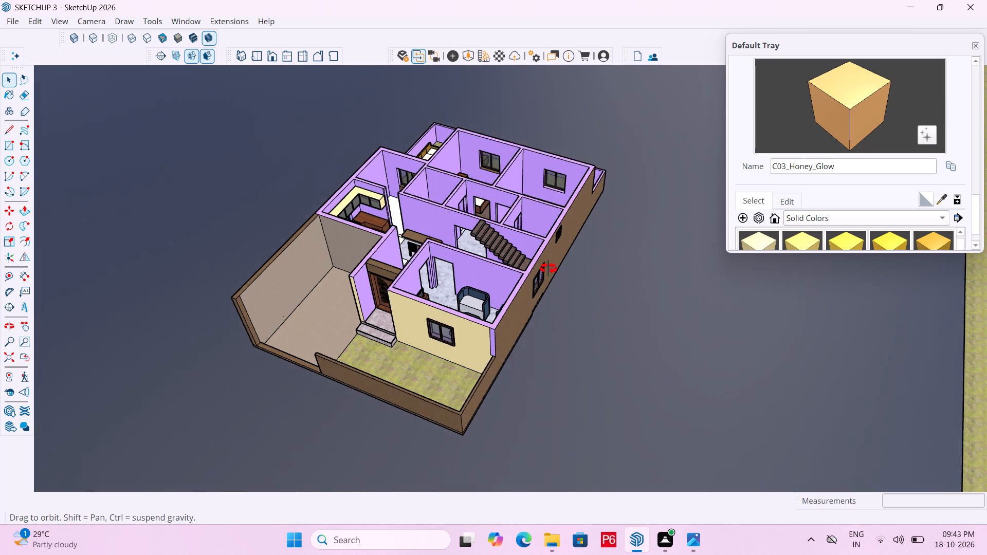
{"action": "middle_click_drag", "start_coordinate": [549, 269], "coordinate": [506, 240]}
{"action": "middle_click_drag", "start_coordinate": [421, 309], "coordinate": [575, 300]}
{"action": "scroll", "coordinate": [511, 323], "scroll_direction": "up", "scroll_amount": 9}
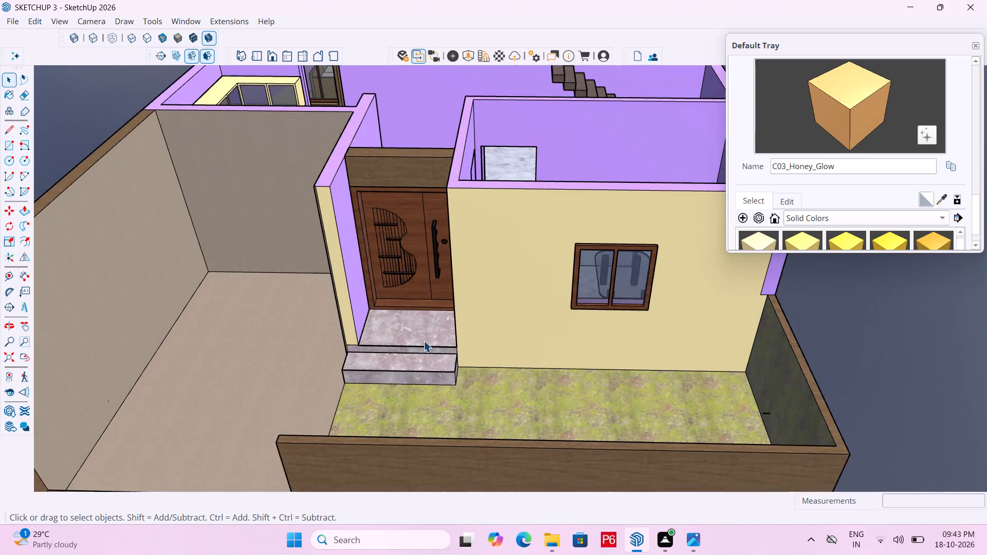
{"action": "scroll", "coordinate": [381, 341], "scroll_direction": "up", "scroll_amount": 5}
{"action": "scroll", "coordinate": [341, 353], "scroll_direction": "down", "scroll_amount": 11}
{"action": "middle_click_drag", "start_coordinate": [571, 349], "coordinate": [567, 348]}
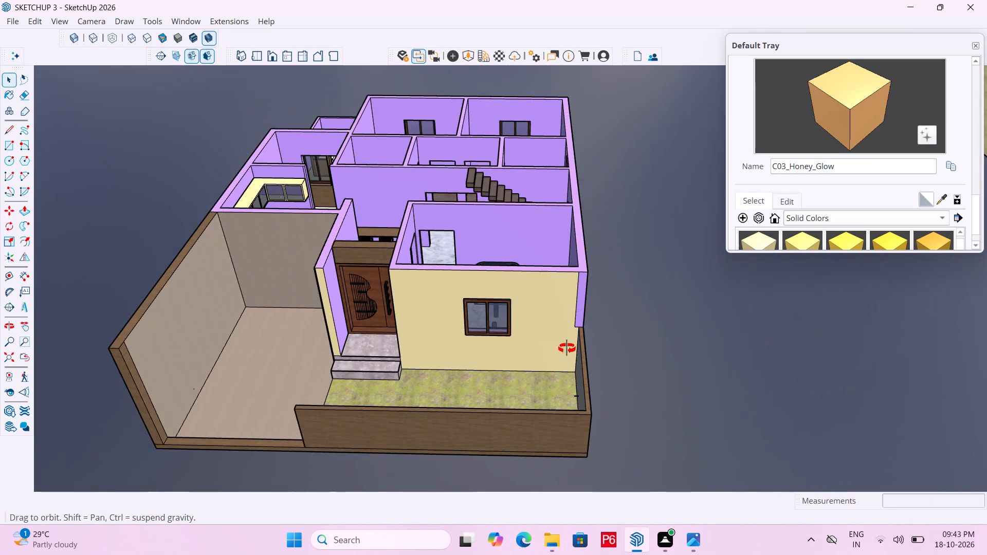
{"action": "middle_click_drag", "start_coordinate": [567, 348], "coordinate": [472, 352]}
{"action": "scroll", "coordinate": [730, 321], "scroll_direction": "down", "scroll_amount": 4}
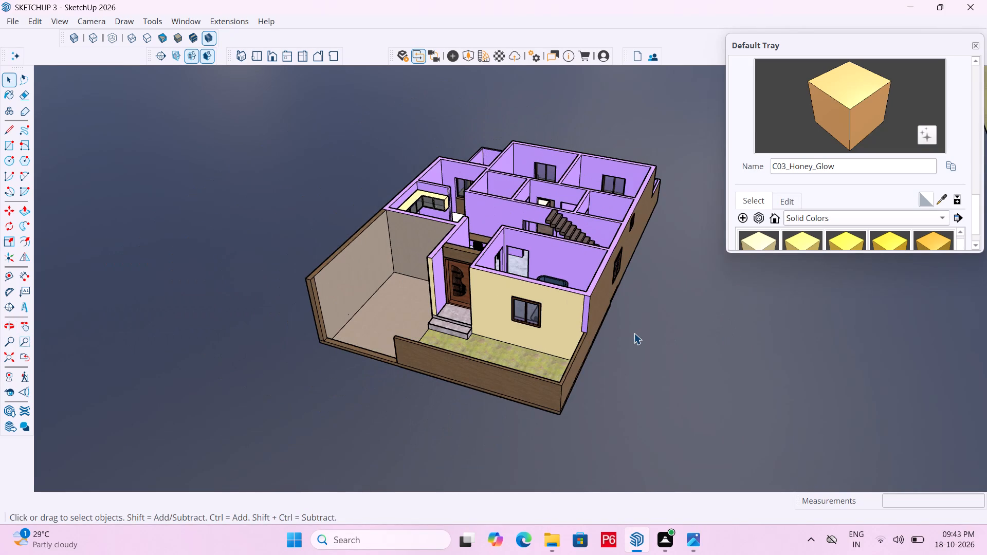
{"action": "scroll", "coordinate": [527, 328], "scroll_direction": "down", "scroll_amount": 1}
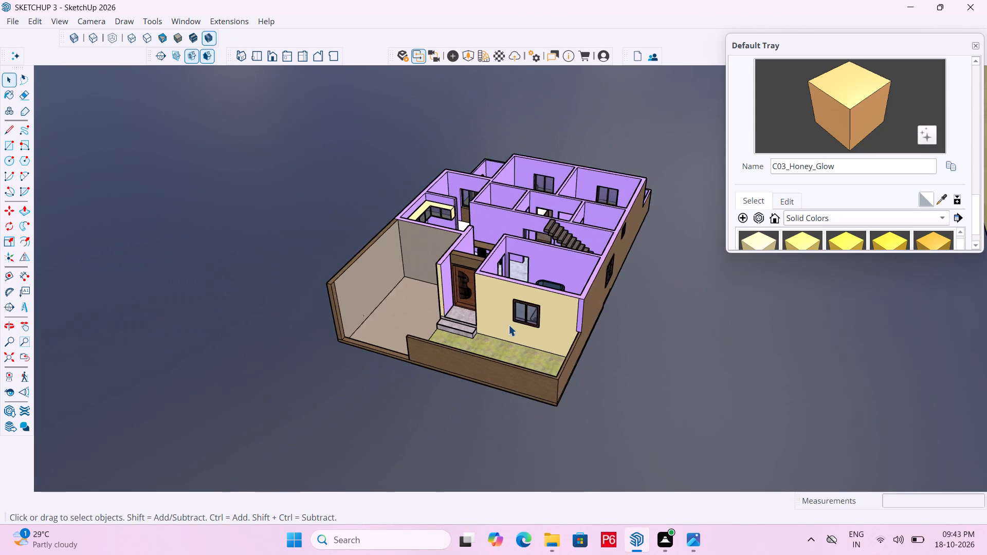
{"action": "scroll", "coordinate": [508, 325], "scroll_direction": "down", "scroll_amount": 2}
{"action": "middle_click_drag", "start_coordinate": [655, 306], "coordinate": [541, 295]}
{"action": "scroll", "coordinate": [541, 295], "scroll_direction": "up", "scroll_amount": 5}
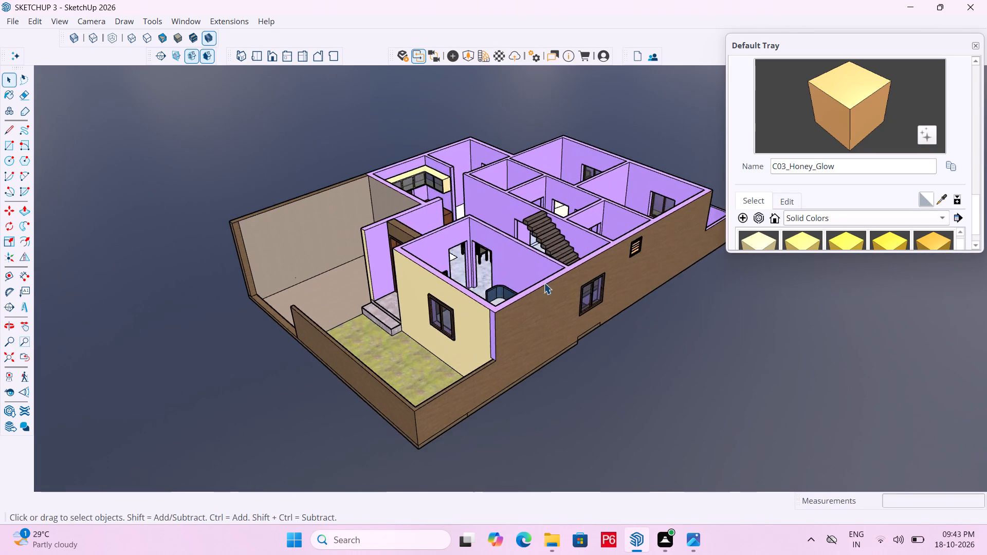
{"action": "scroll", "coordinate": [544, 264], "scroll_direction": "up", "scroll_amount": 6}
{"action": "middle_click_drag", "start_coordinate": [540, 179], "coordinate": [447, 266]}
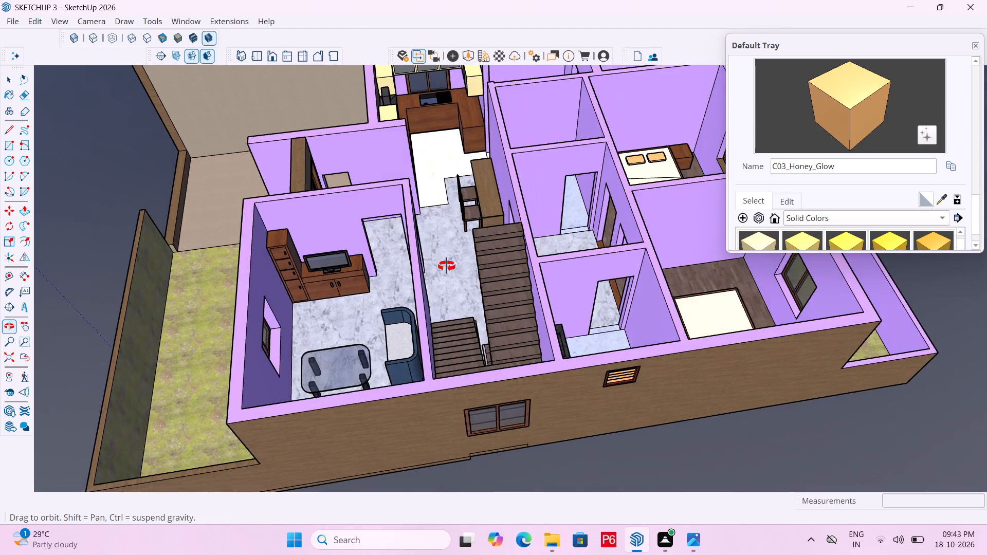
{"action": "middle_click_drag", "start_coordinate": [447, 266], "coordinate": [542, 244]}
{"action": "scroll", "coordinate": [453, 281], "scroll_direction": "down", "scroll_amount": 6}
{"action": "middle_click_drag", "start_coordinate": [490, 258], "coordinate": [494, 254]}
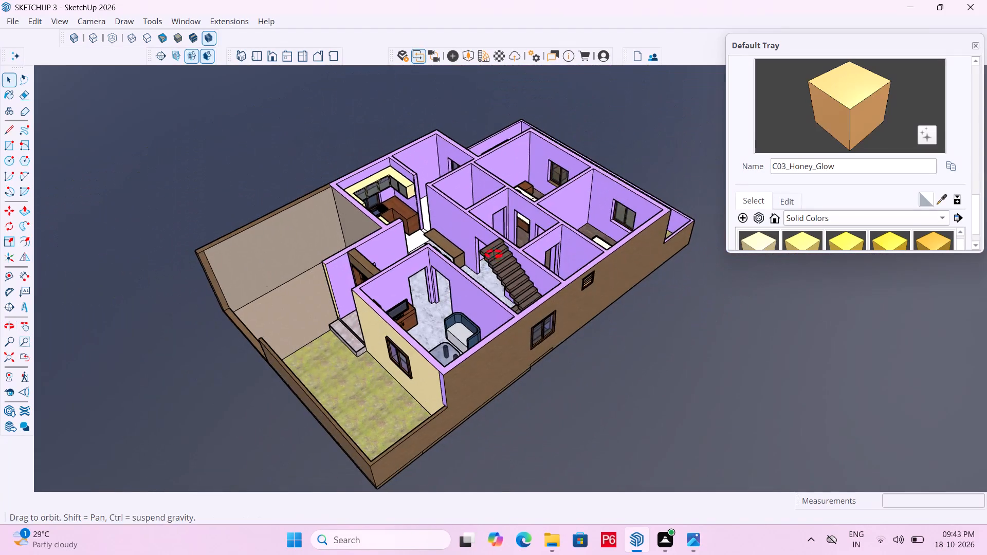
{"action": "middle_click_drag", "start_coordinate": [494, 254], "coordinate": [630, 164]}
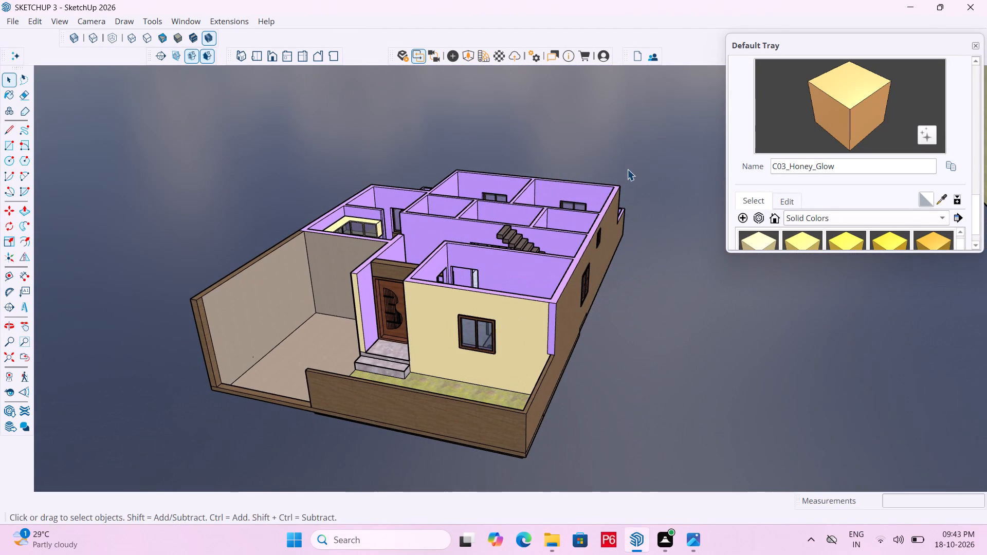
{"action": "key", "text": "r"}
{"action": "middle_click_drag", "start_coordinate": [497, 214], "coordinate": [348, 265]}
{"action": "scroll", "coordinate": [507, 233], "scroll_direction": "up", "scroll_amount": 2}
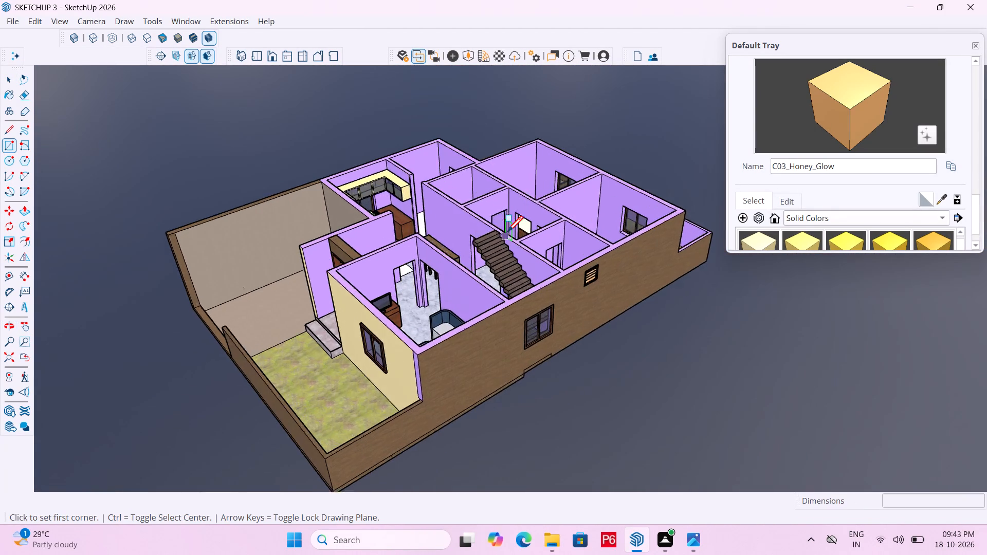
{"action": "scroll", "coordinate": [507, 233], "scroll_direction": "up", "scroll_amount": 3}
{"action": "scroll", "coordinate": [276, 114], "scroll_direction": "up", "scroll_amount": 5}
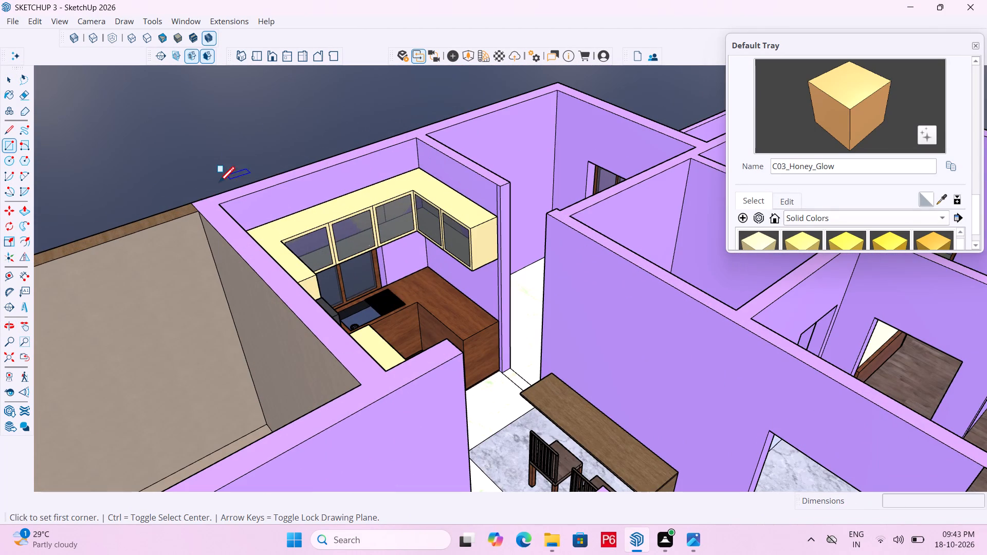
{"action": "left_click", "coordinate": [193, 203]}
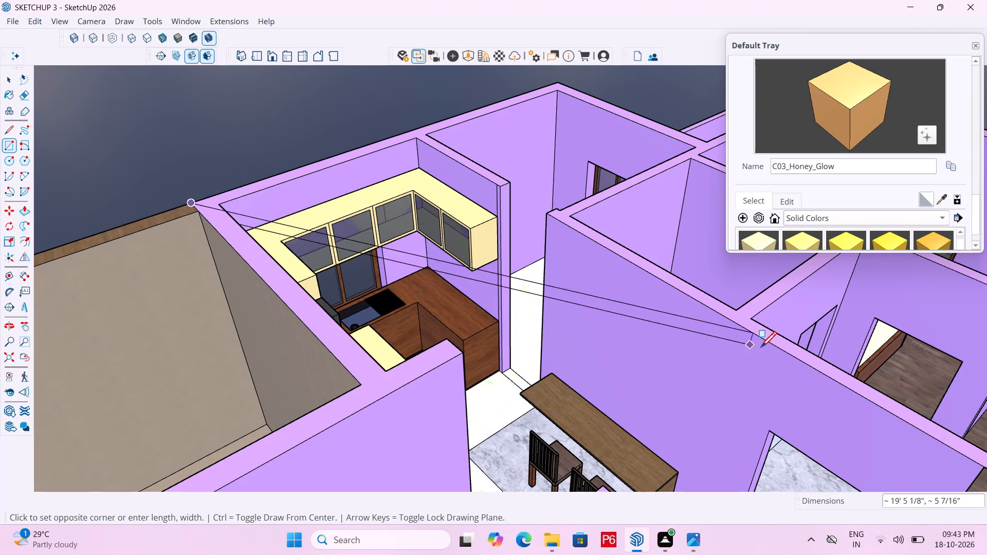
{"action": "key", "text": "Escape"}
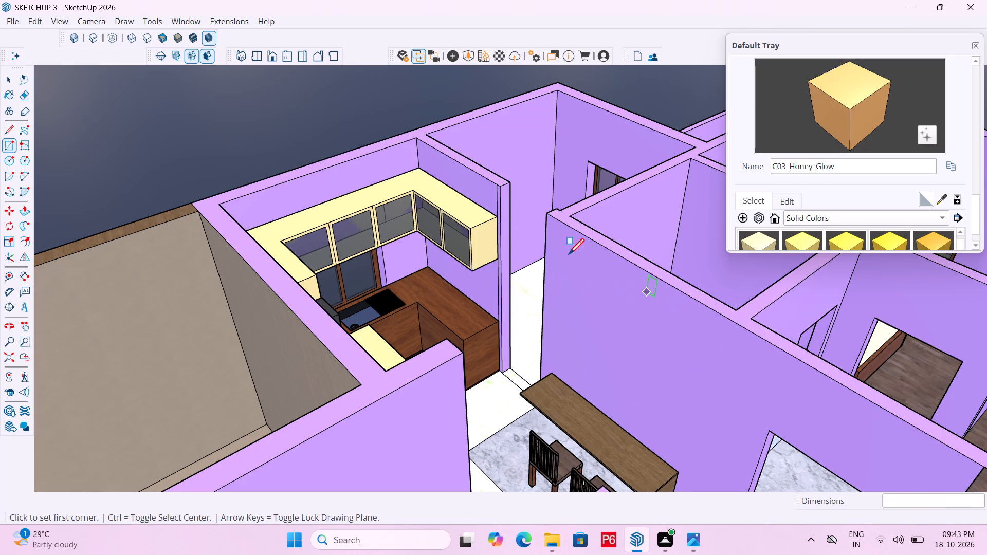
Place a guide 3' below the top edge of the wall end between the kitchen and the dining table.
{"action": "middle_click_drag", "start_coordinate": [444, 255], "coordinate": [854, 343]}
{"action": "scroll", "coordinate": [452, 266], "scroll_direction": "down", "scroll_amount": 1}
{"action": "scroll", "coordinate": [349, 246], "scroll_direction": "down", "scroll_amount": 6}
{"action": "scroll", "coordinate": [524, 183], "scroll_direction": "up", "scroll_amount": 5}
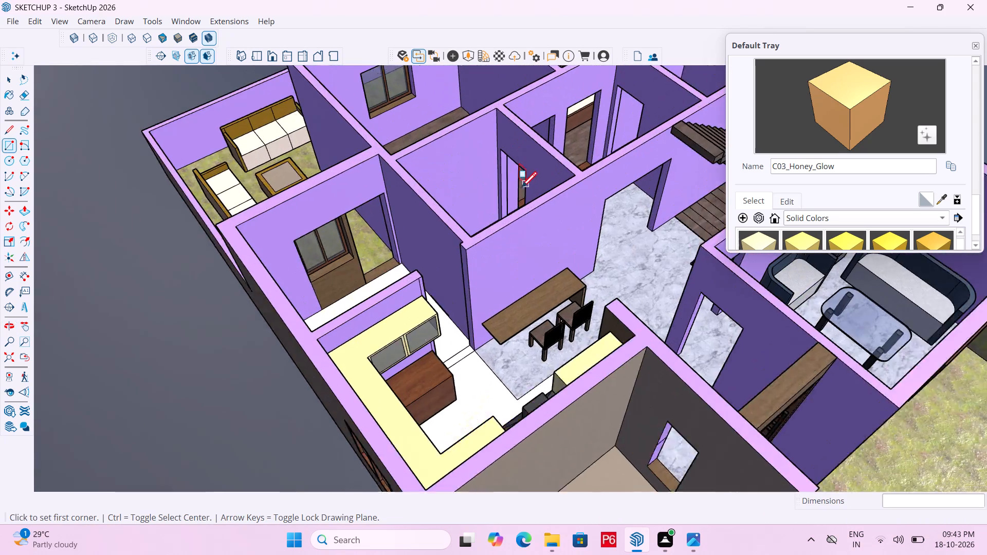
{"action": "scroll", "coordinate": [521, 189], "scroll_direction": "up", "scroll_amount": 1}
{"action": "middle_click_drag", "start_coordinate": [460, 239], "coordinate": [509, 178]}
{"action": "scroll", "coordinate": [479, 202], "scroll_direction": "up", "scroll_amount": 5}
{"action": "scroll", "coordinate": [461, 259], "scroll_direction": "up", "scroll_amount": 5}
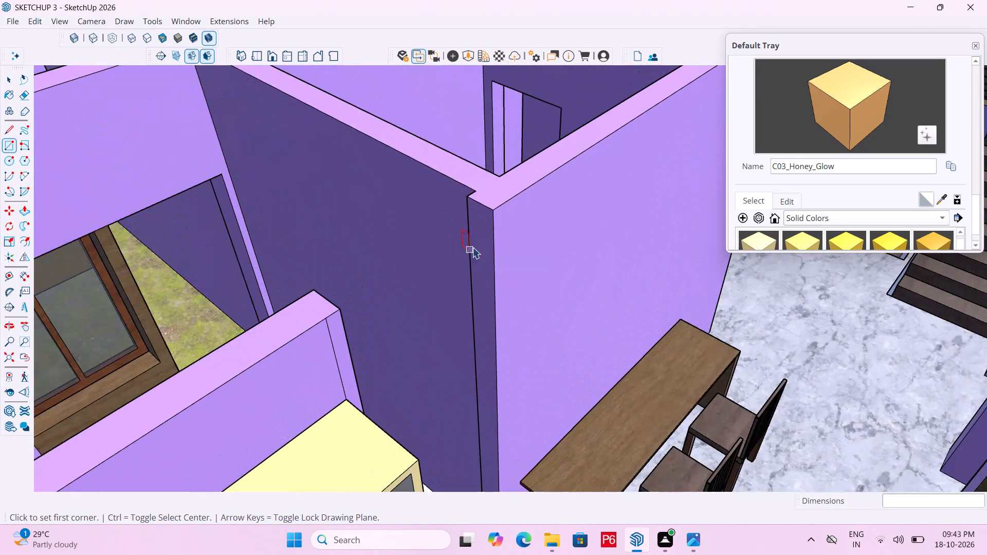
{"action": "key", "text": "space"}
{"action": "left_click", "coordinate": [481, 203]}
{"action": "double_click", "coordinate": [480, 205]}
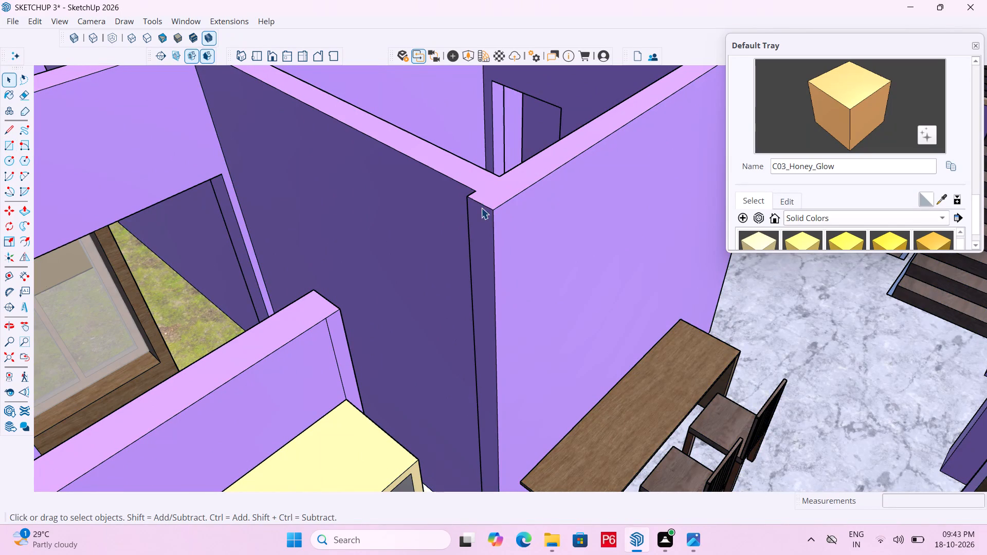
{"action": "key", "text": "t"}
{"action": "left_click", "coordinate": [485, 202]}
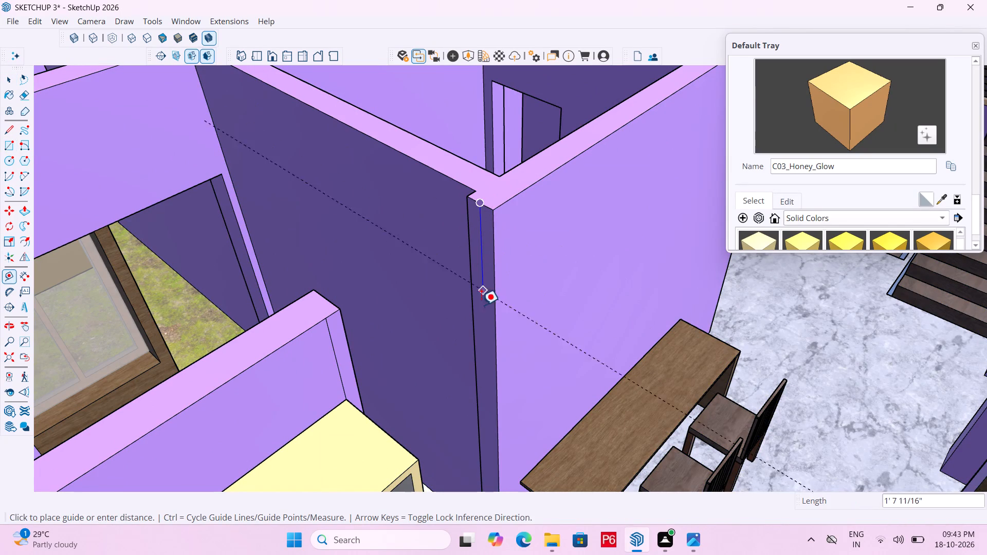
{"action": "type", "text": "3'"}
{"action": "key", "text": "Return"}
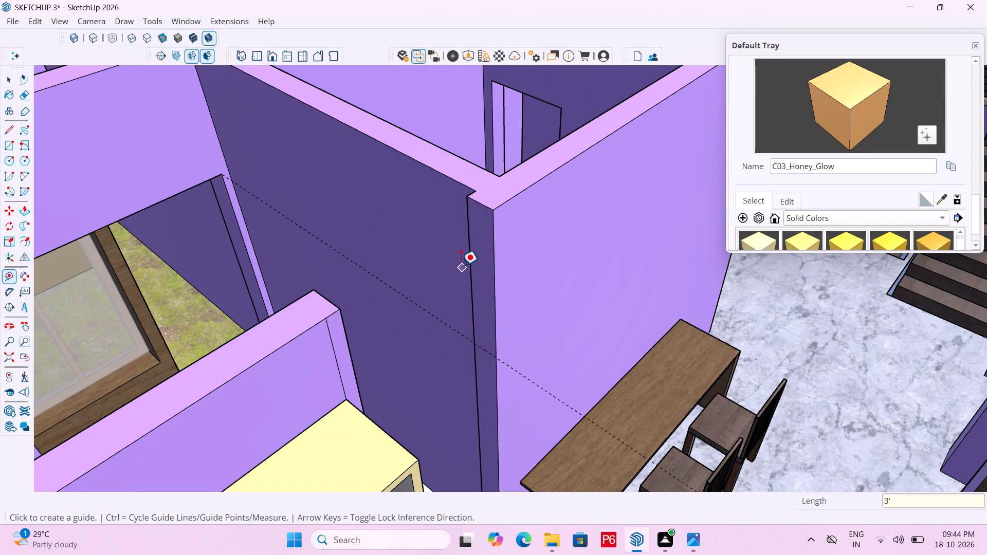
Draw a line along the guide across the narrow end face of the wall.
{"action": "key", "text": "l"}
{"action": "scroll", "coordinate": [496, 403], "scroll_direction": "up", "scroll_amount": 5}
{"action": "left_click", "coordinate": [457, 302]}
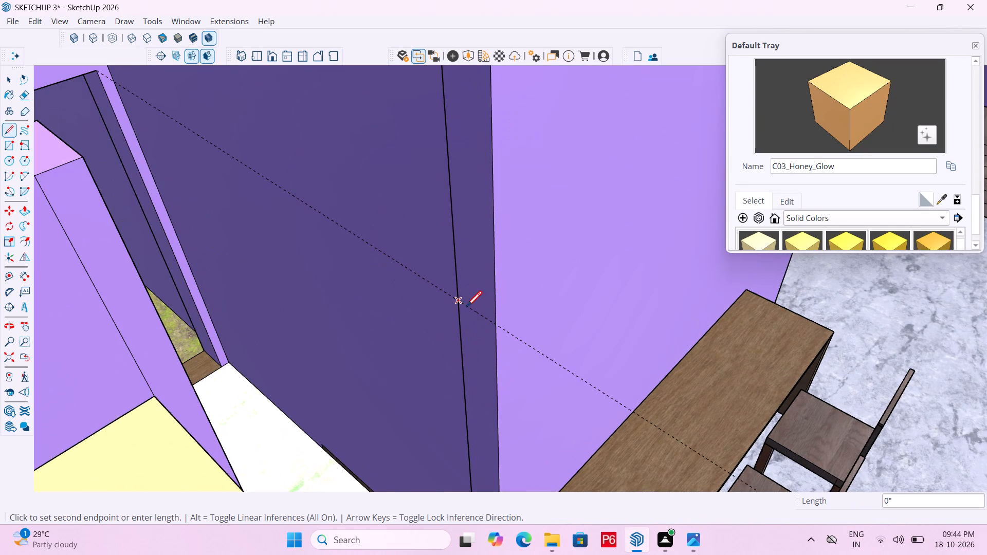
{"action": "left_click", "coordinate": [496, 322]}
{"action": "key", "text": "space"}
Erase the guide crossing the wall end.
{"action": "scroll", "coordinate": [489, 313], "scroll_direction": "down", "scroll_amount": 5}
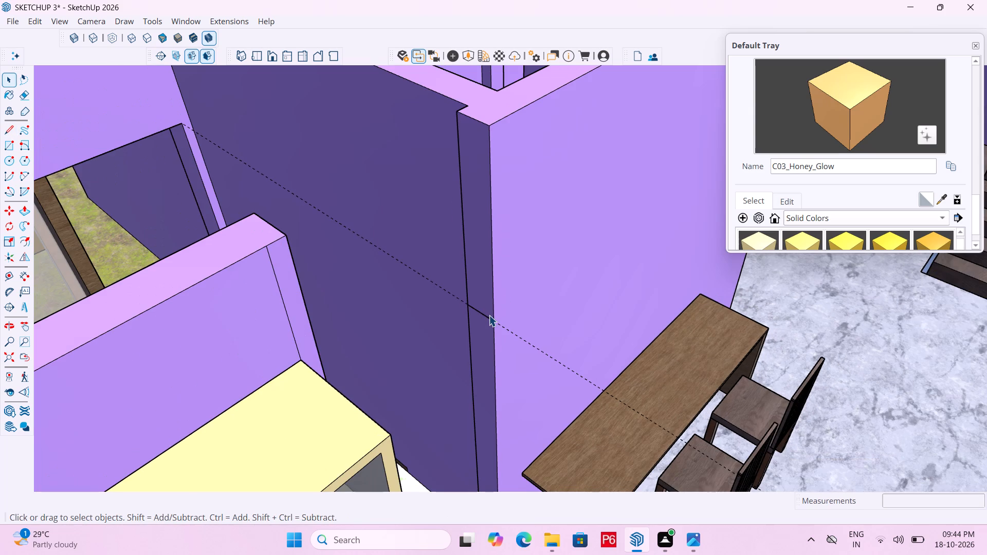
{"action": "key", "text": "e"}
{"action": "left_click_drag", "start_coordinate": [424, 268], "coordinate": [418, 275]}
{"action": "left_click", "coordinate": [418, 275]}
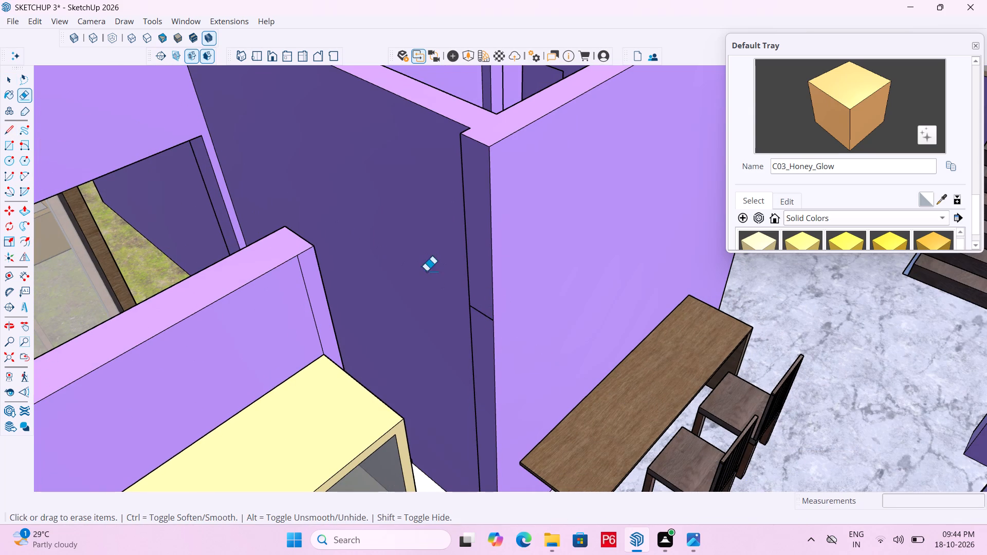
Open the wall group for editing and select its narrow end face beside the kitchen.
{"action": "key", "text": "p"}
{"action": "key", "text": "space"}
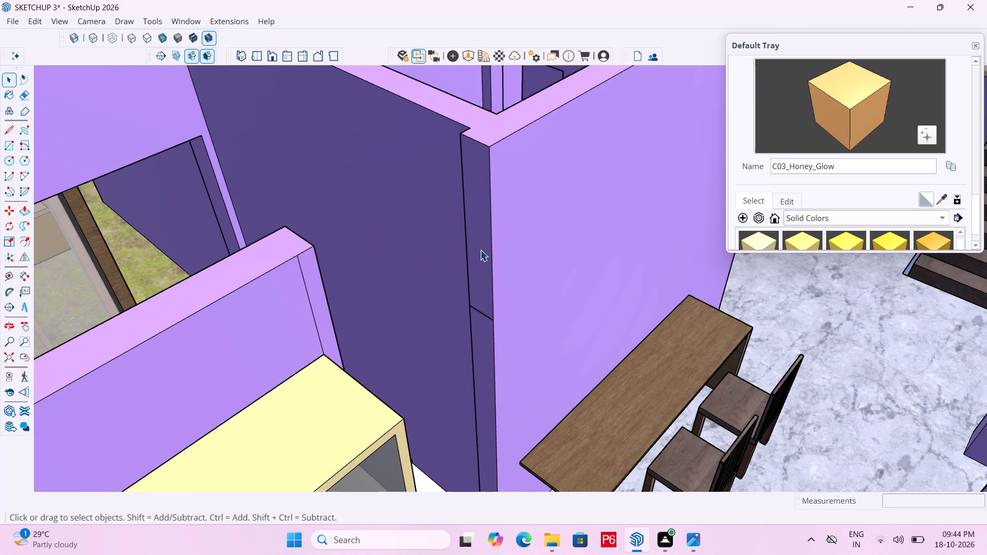
{"action": "left_click", "coordinate": [480, 250]}
{"action": "double_click", "coordinate": [481, 248]}
{"action": "left_click", "coordinate": [476, 234]}
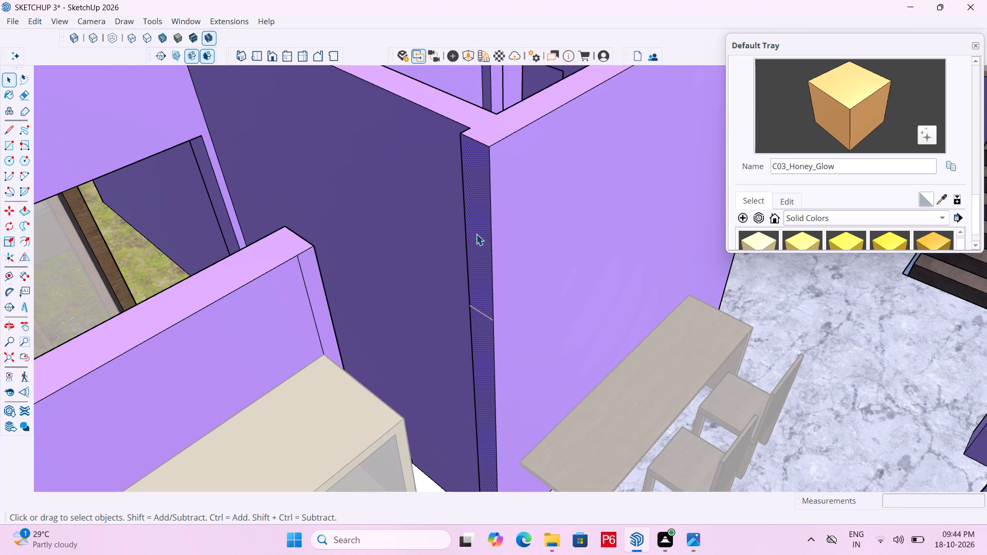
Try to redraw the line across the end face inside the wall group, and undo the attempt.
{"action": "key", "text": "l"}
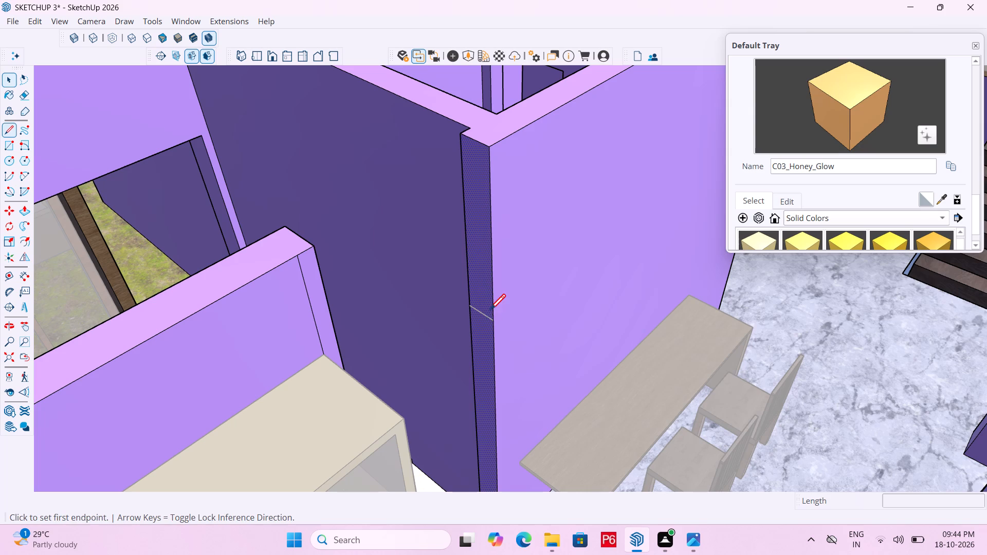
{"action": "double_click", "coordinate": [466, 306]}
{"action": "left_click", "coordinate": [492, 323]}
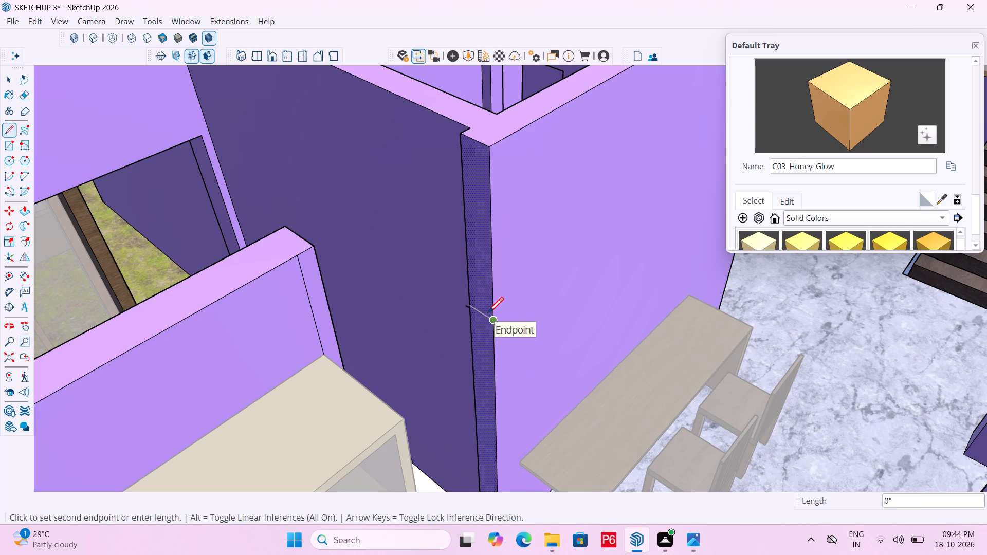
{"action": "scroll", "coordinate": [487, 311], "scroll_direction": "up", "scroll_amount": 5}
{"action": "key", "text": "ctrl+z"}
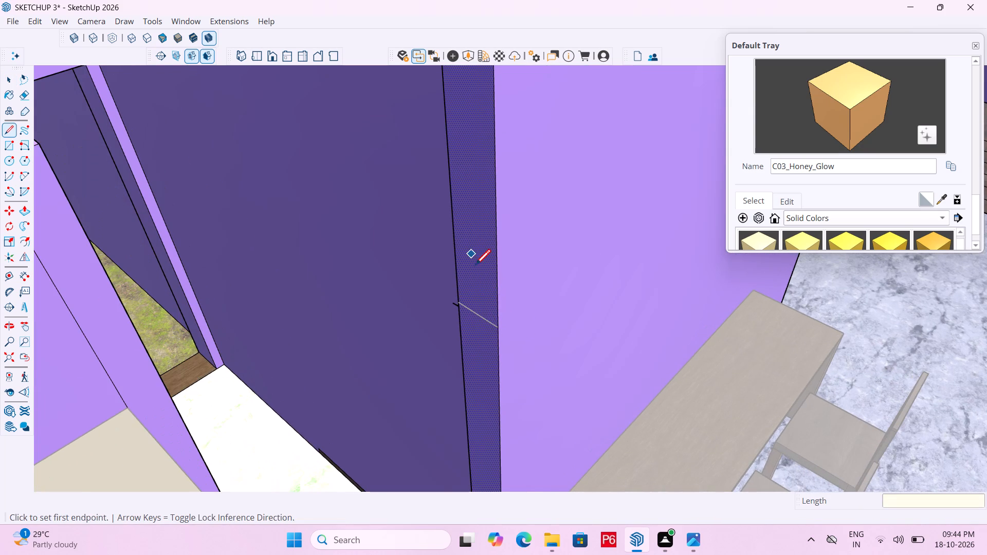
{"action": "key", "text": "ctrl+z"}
Inside the wall group, place a guide 3' below the top edge of the narrow end face.
{"action": "scroll", "coordinate": [503, 336], "scroll_direction": "down", "scroll_amount": 5}
{"action": "key", "text": "t"}
{"action": "left_click", "coordinate": [480, 123]}
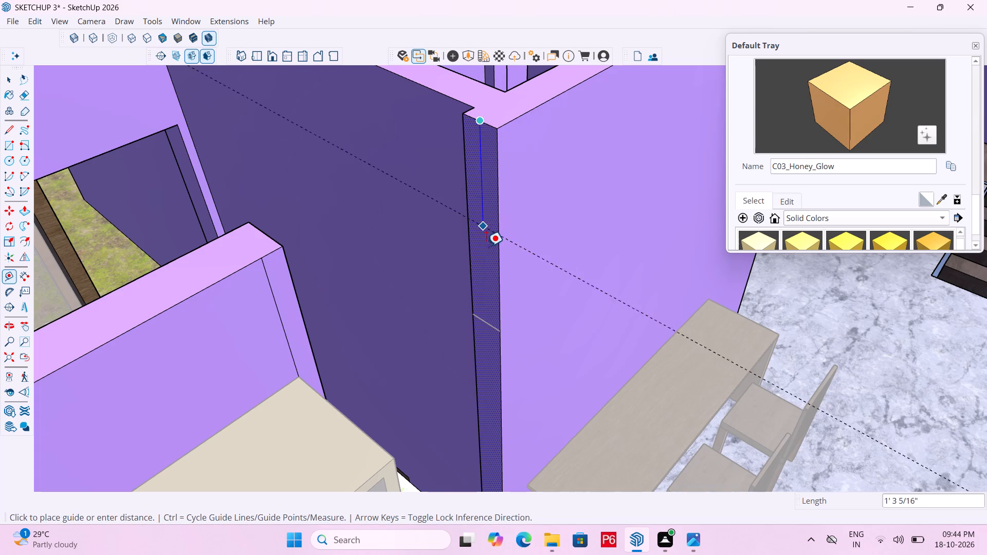
{"action": "type", "text": "3'"}
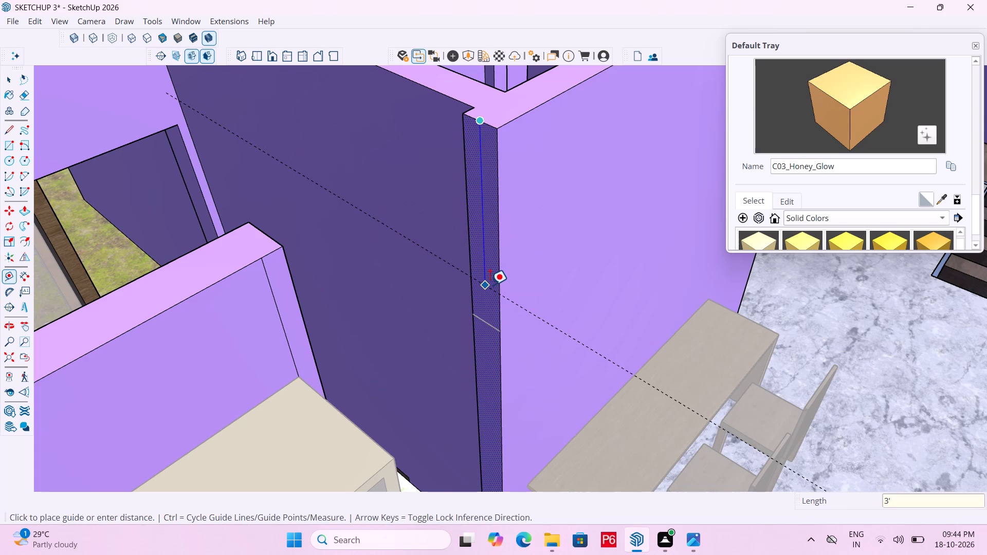
{"action": "key", "text": "Return"}
Draw a 6" line along the guide from edge to edge, splitting the wall's narrow end face.
{"action": "scroll", "coordinate": [483, 322], "scroll_direction": "up", "scroll_amount": 4}
{"action": "key", "text": "l"}
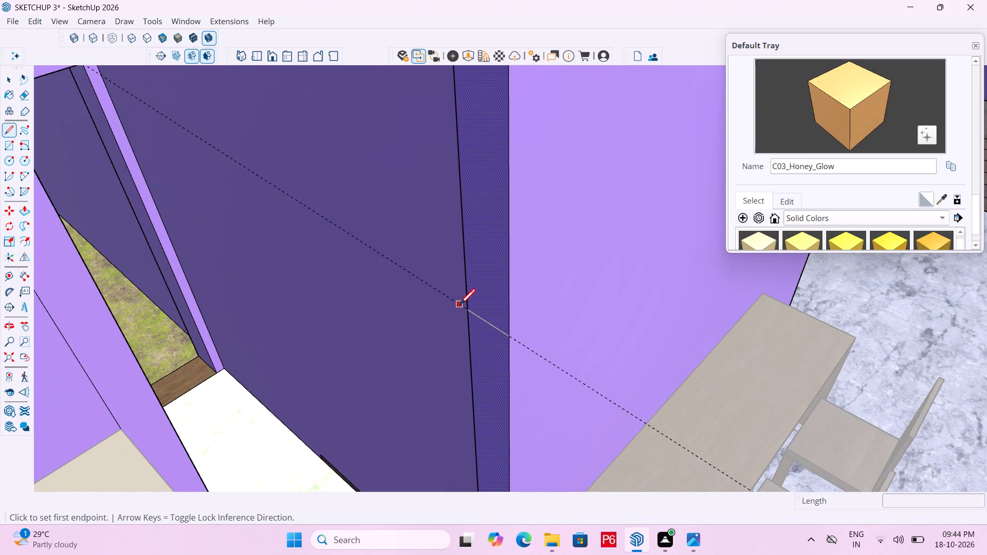
{"action": "left_click", "coordinate": [467, 312]}
{"action": "left_click", "coordinate": [509, 340]}
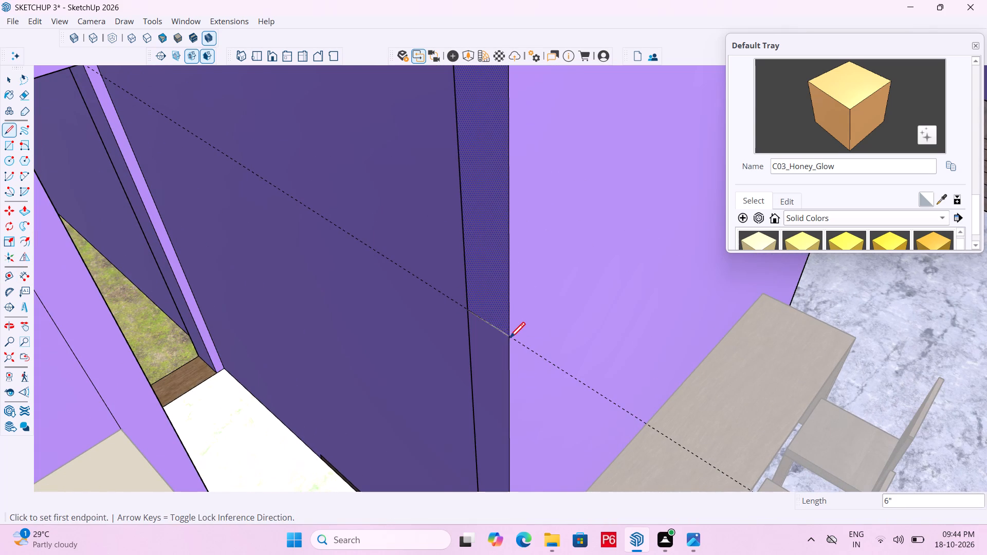
{"action": "key", "text": "space"}
Erase the guide crossing the wall's narrow end face beside the kitchen.
{"action": "scroll", "coordinate": [485, 316], "scroll_direction": "down", "scroll_amount": 2}
{"action": "key", "text": "e"}
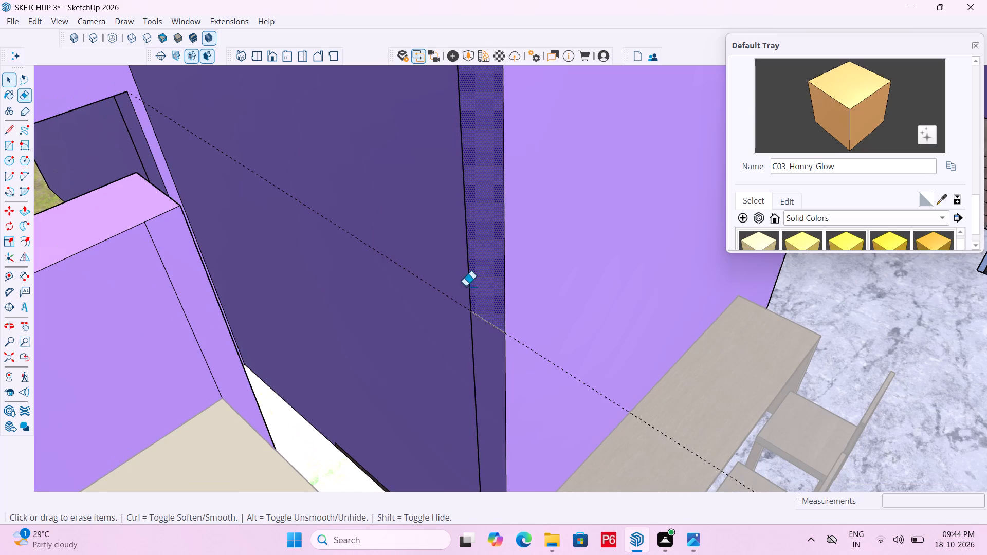
{"action": "left_click_drag", "start_coordinate": [437, 272], "coordinate": [429, 292]}
{"action": "left_click", "coordinate": [429, 292]}
Push/Pull the end face's upper part about 2' 7 5/16" across the doorway to the opposite wall, filling the gap above it.
{"action": "key", "text": "p"}
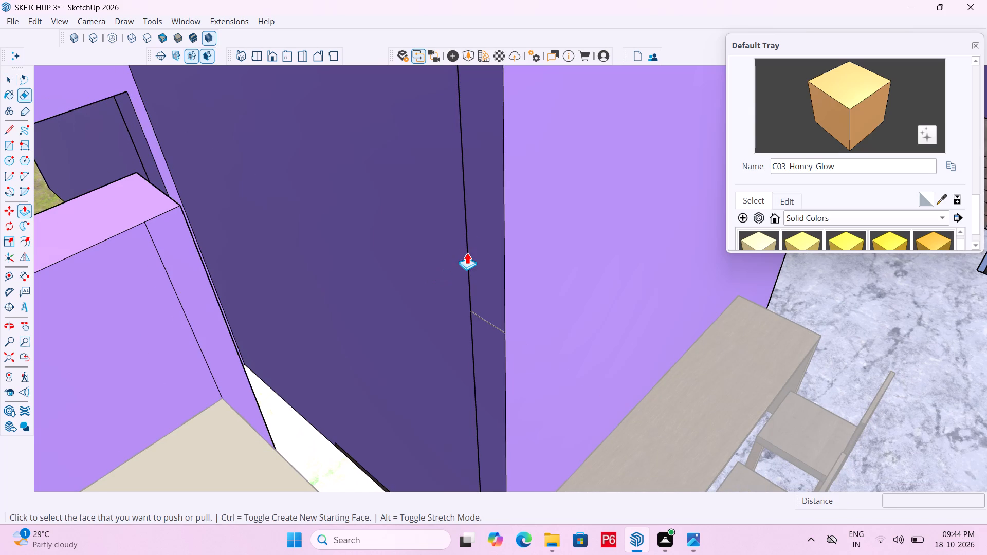
{"action": "left_click", "coordinate": [482, 244]}
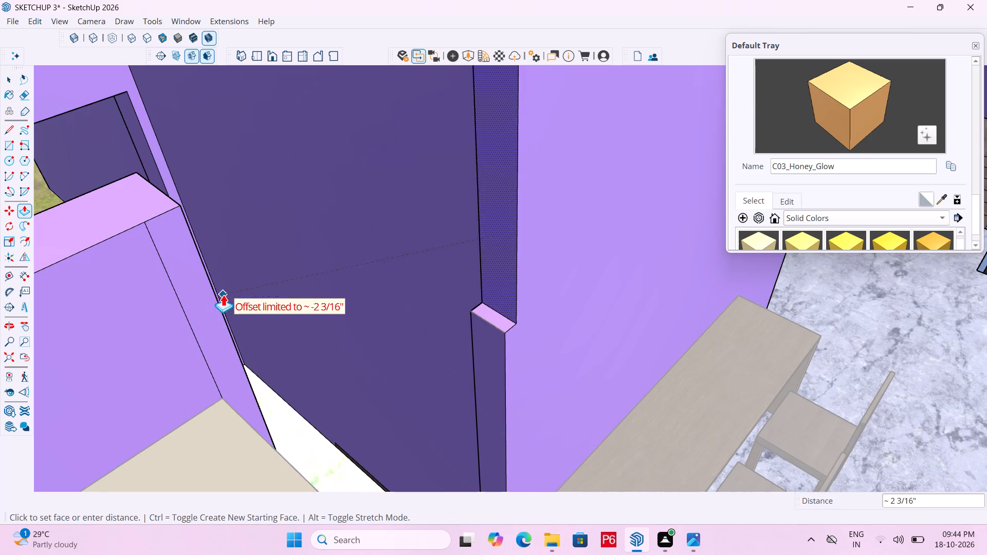
{"action": "left_click", "coordinate": [190, 220]}
Erase the leftover vertical seam above the doorway on the kitchen side of the wall.
{"action": "scroll", "coordinate": [516, 175], "scroll_direction": "down", "scroll_amount": 2}
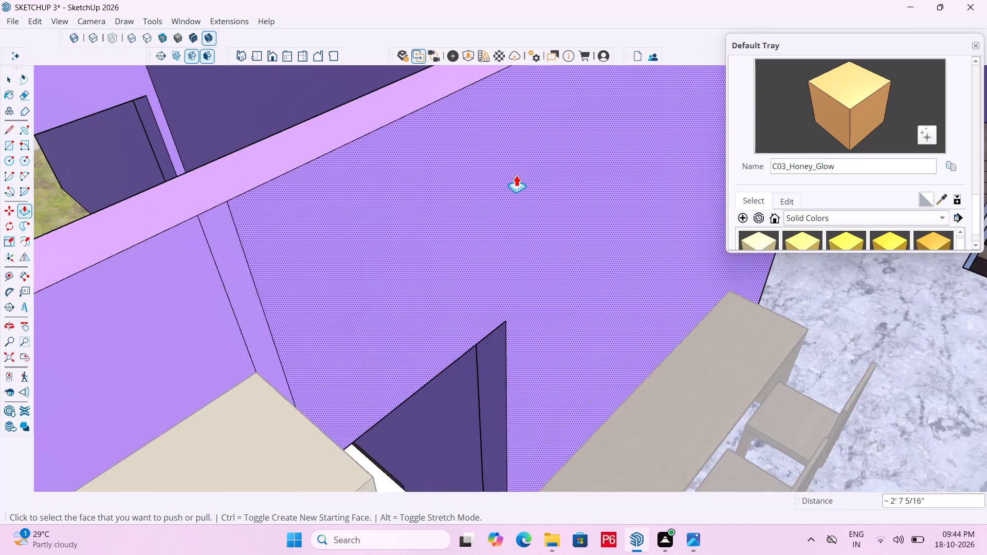
{"action": "scroll", "coordinate": [516, 175], "scroll_direction": "down", "scroll_amount": 3}
{"action": "middle_click_drag", "start_coordinate": [432, 198], "coordinate": [308, 198]}
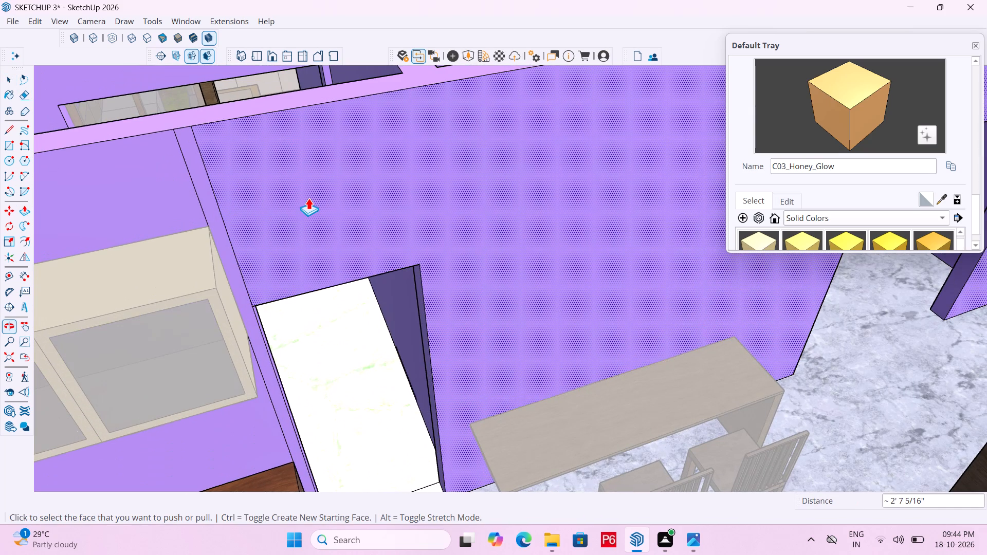
{"action": "key", "text": "e"}
{"action": "left_click", "coordinate": [214, 196]}
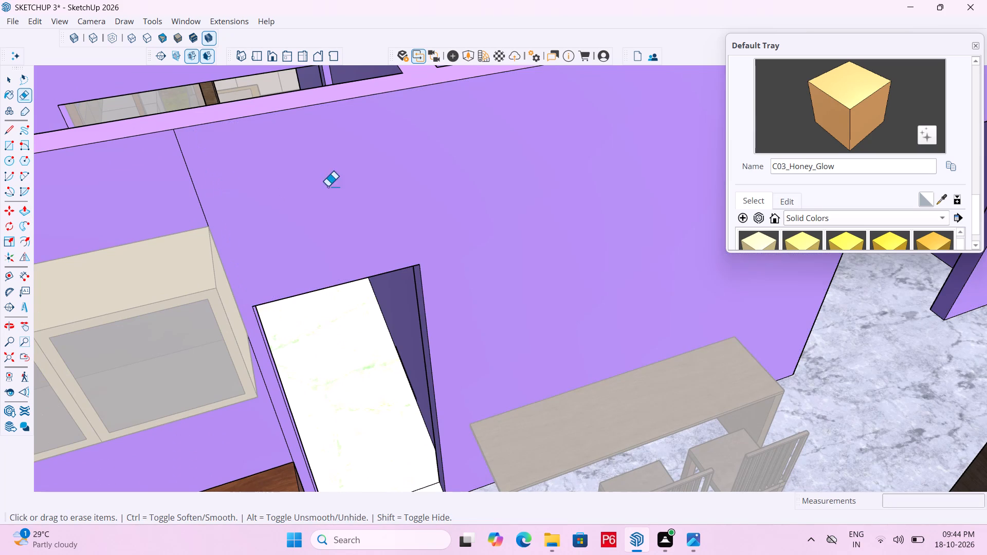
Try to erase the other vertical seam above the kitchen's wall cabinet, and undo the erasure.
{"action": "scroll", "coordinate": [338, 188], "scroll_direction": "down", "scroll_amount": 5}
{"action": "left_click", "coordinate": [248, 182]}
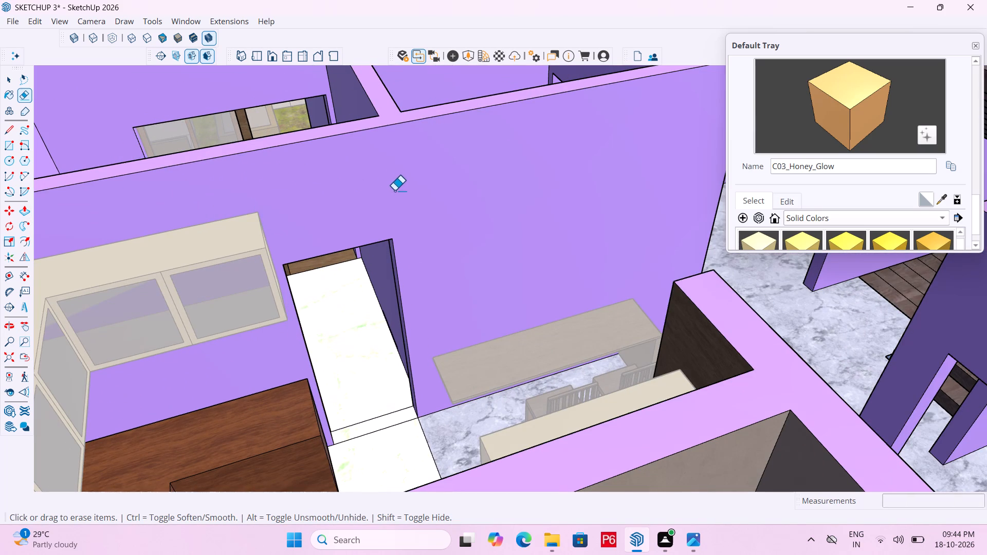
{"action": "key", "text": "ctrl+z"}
Erase the vertical seam beside the doorway on the wall face opposite the kitchen.
{"action": "scroll", "coordinate": [252, 175], "scroll_direction": "down", "scroll_amount": 9}
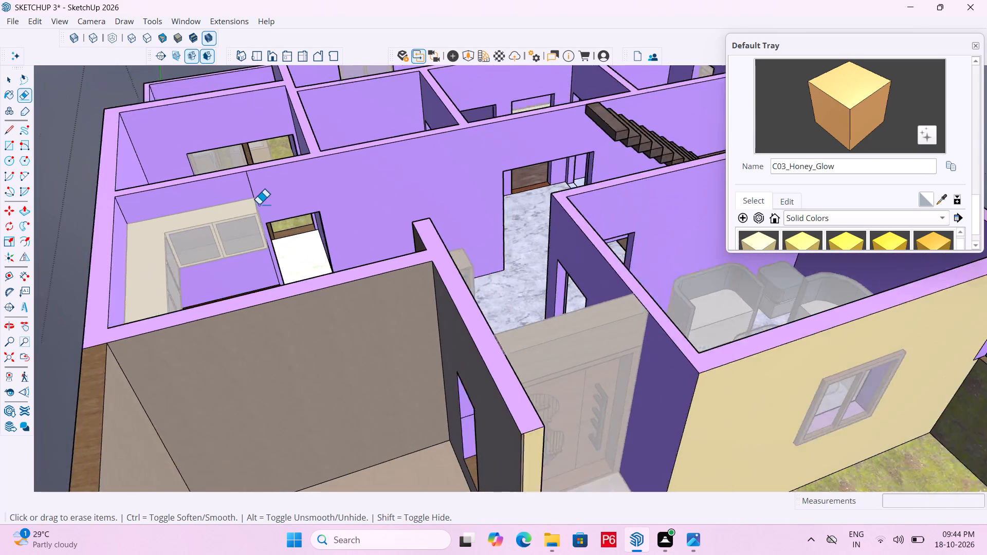
{"action": "scroll", "coordinate": [259, 205], "scroll_direction": "down", "scroll_amount": 2}
{"action": "middle_click_drag", "start_coordinate": [262, 237], "coordinate": [807, 262]}
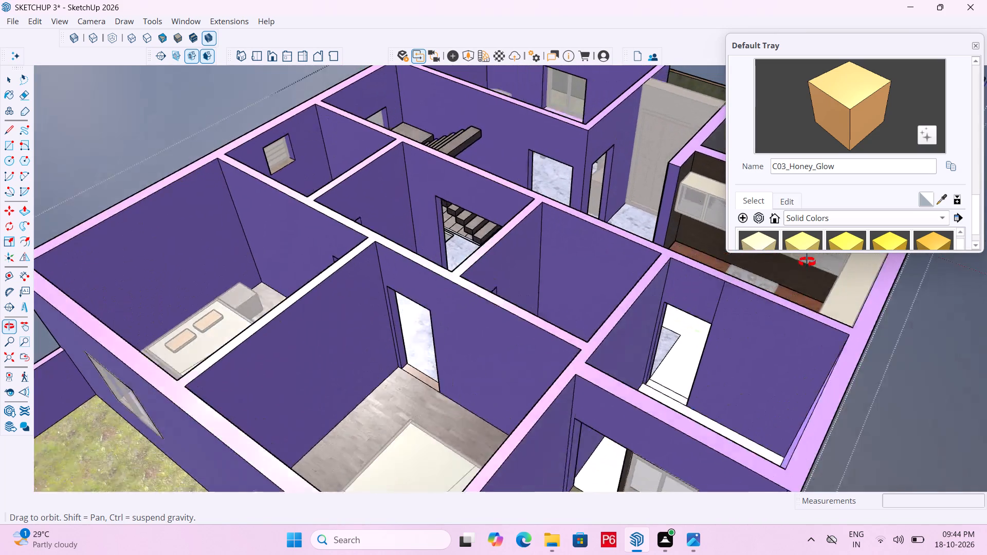
{"action": "middle_click_drag", "start_coordinate": [807, 262], "coordinate": [790, 262]}
{"action": "scroll", "coordinate": [691, 318], "scroll_direction": "up", "scroll_amount": 2}
{"action": "double_click", "coordinate": [679, 320]}
{"action": "left_click_drag", "start_coordinate": [685, 320], "coordinate": [677, 310]}
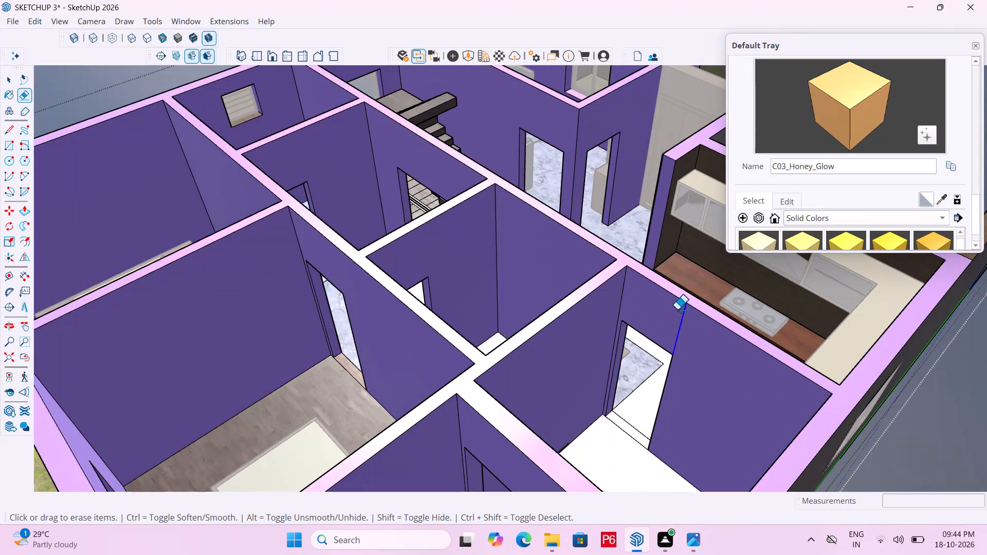
{"action": "left_click_drag", "start_coordinate": [677, 310], "coordinate": [675, 307]}
{"action": "left_click", "coordinate": [675, 307]}
Erase the remaining vertical seam above the wall cabinet on the kitchen side of the wall.
{"action": "scroll", "coordinate": [684, 313], "scroll_direction": "down", "scroll_amount": 5}
{"action": "middle_click_drag", "start_coordinate": [684, 312], "coordinate": [404, 268]}
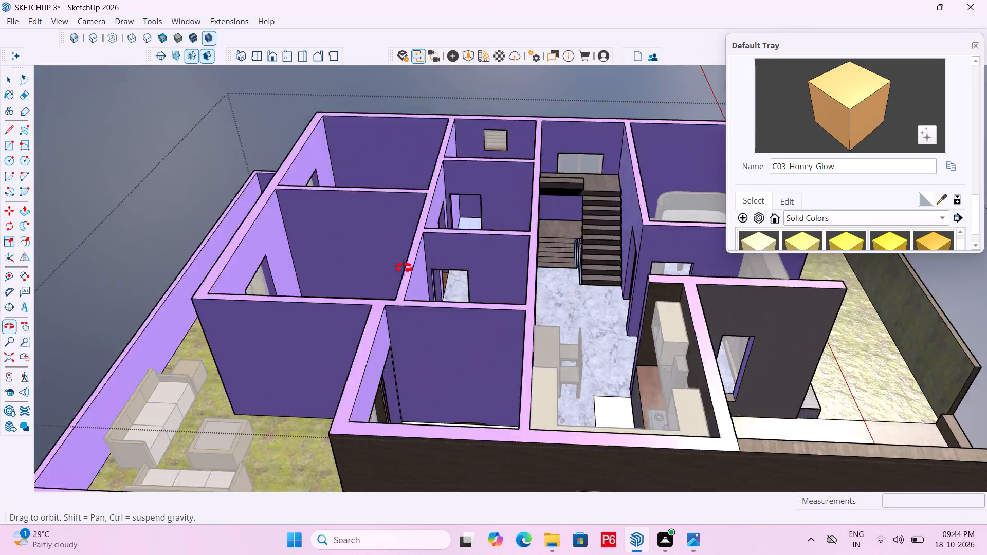
{"action": "middle_click_drag", "start_coordinate": [404, 268], "coordinate": [207, 236]}
{"action": "scroll", "coordinate": [363, 252], "scroll_direction": "up", "scroll_amount": 5}
{"action": "left_click", "coordinate": [324, 276]}
{"action": "double_click", "coordinate": [320, 279]}
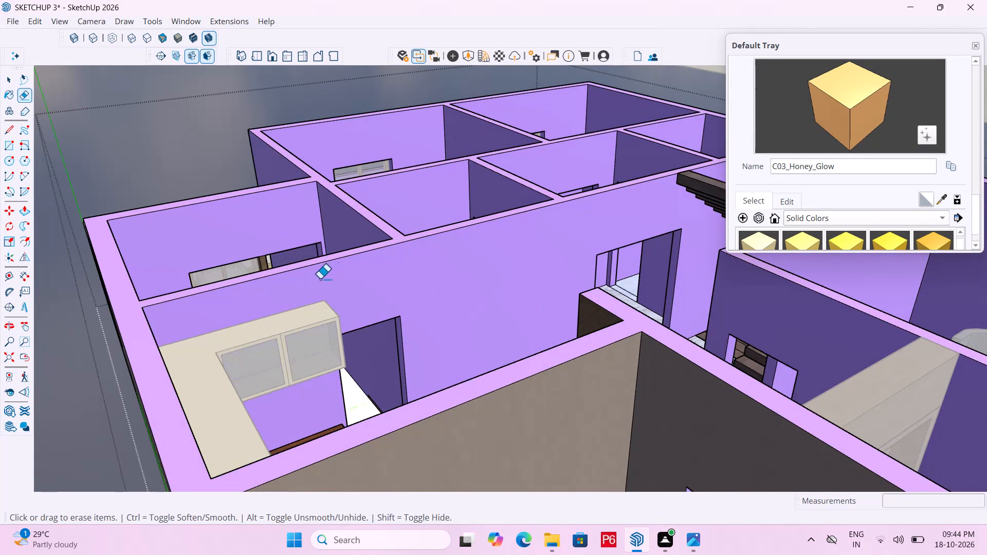
Examine the house's walls, rooms and door openings from several angles above.
{"action": "scroll", "coordinate": [408, 272], "scroll_direction": "down", "scroll_amount": 4}
{"action": "middle_click_drag", "start_coordinate": [478, 271], "coordinate": [286, 283]}
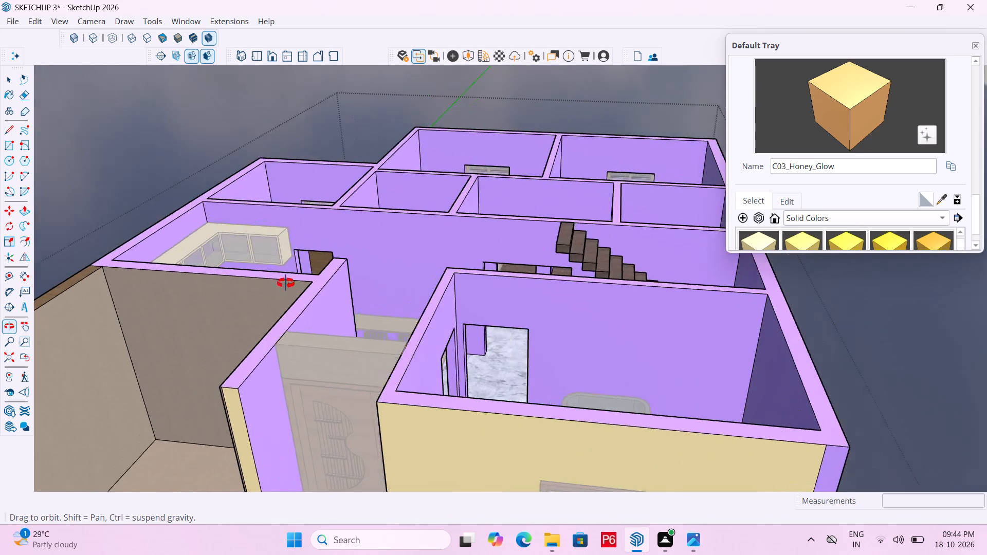
{"action": "middle_click_drag", "start_coordinate": [286, 283], "coordinate": [164, 311]}
{"action": "middle_click_drag", "start_coordinate": [348, 257], "coordinate": [581, 307]}
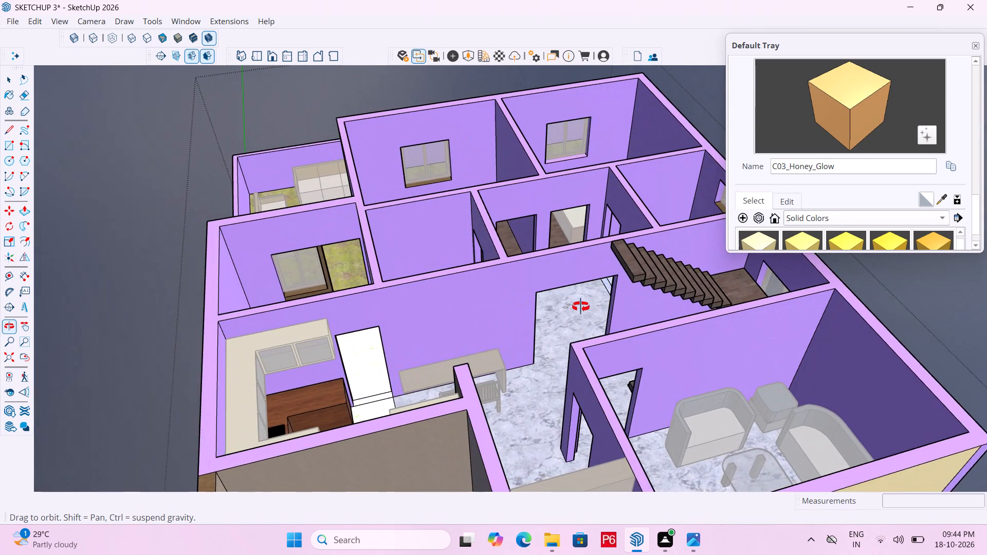
{"action": "middle_click_drag", "start_coordinate": [581, 307], "coordinate": [603, 301]}
{"action": "scroll", "coordinate": [495, 260], "scroll_direction": "down", "scroll_amount": 4}
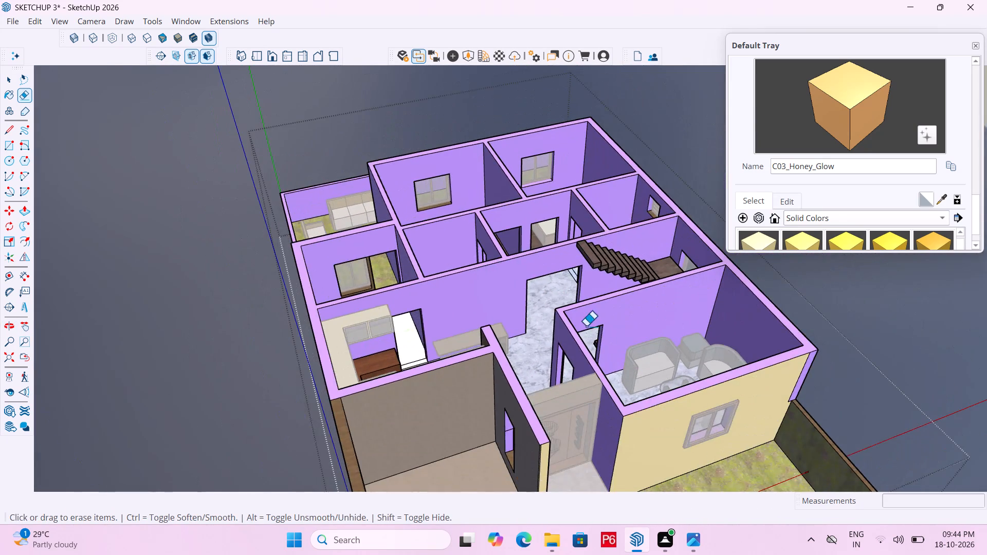
{"action": "middle_click_drag", "start_coordinate": [586, 326], "coordinate": [489, 357]}
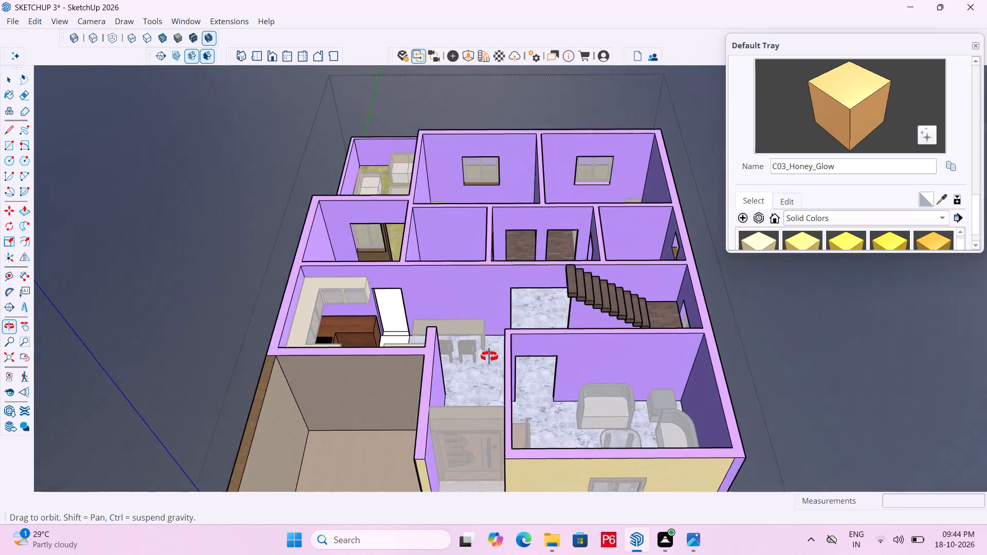
{"action": "middle_click_drag", "start_coordinate": [489, 357], "coordinate": [619, 353]}
{"action": "middle_click_drag", "start_coordinate": [499, 338], "coordinate": [499, 338]}
{"action": "scroll", "coordinate": [499, 338], "scroll_direction": "down", "scroll_amount": 1}
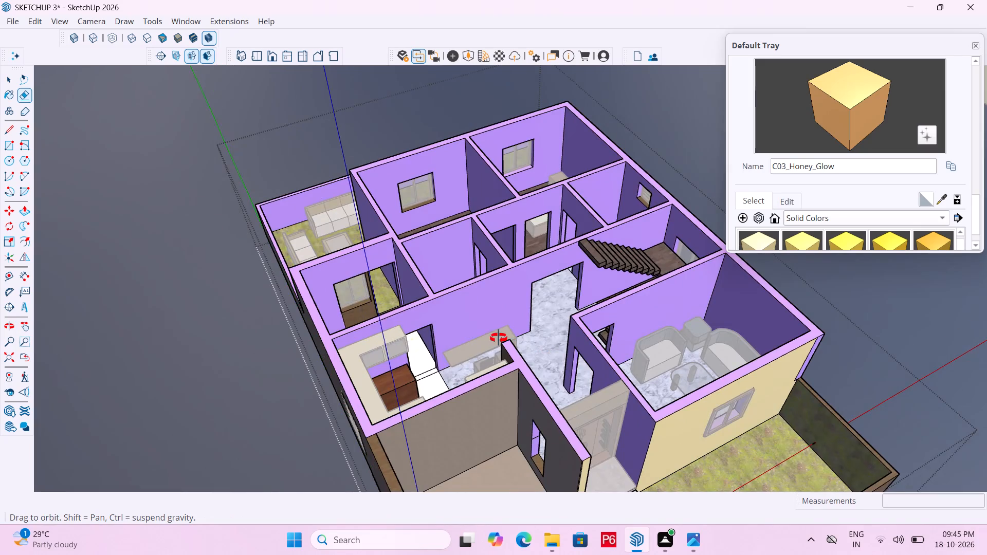
{"action": "middle_click_drag", "start_coordinate": [499, 338], "coordinate": [335, 377]}
{"action": "middle_click", "coordinate": [233, 351]}
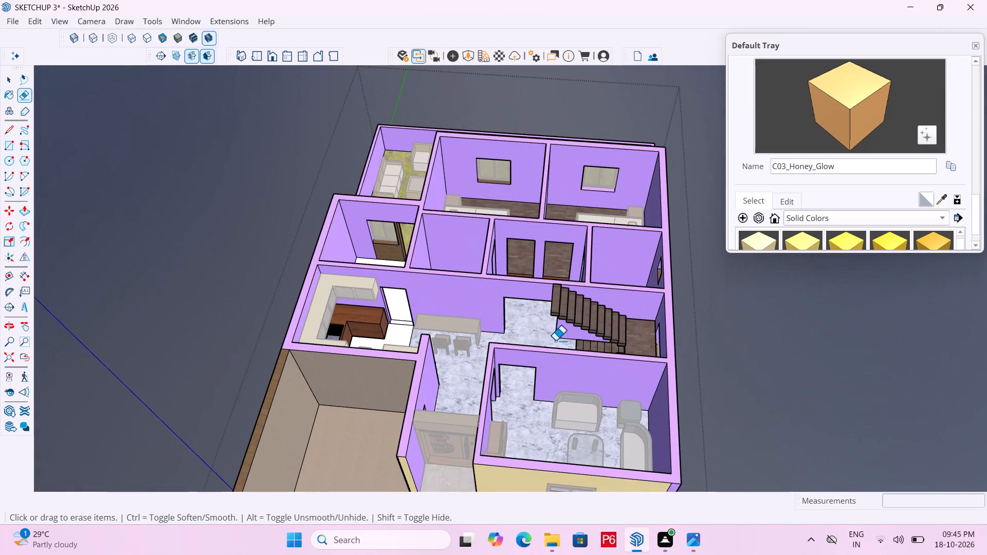
{"action": "middle_click_drag", "start_coordinate": [553, 340], "coordinate": [528, 346]}
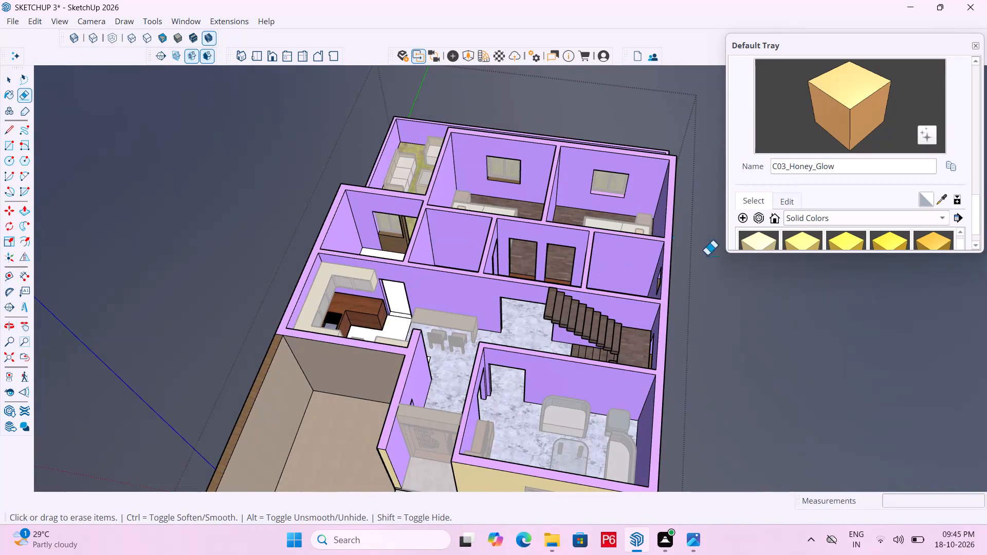
Close the wall group to return to editing the whole model.
{"action": "left_click", "coordinate": [735, 291]}
{"action": "key", "text": "space"}
{"action": "left_click", "coordinate": [737, 294]}
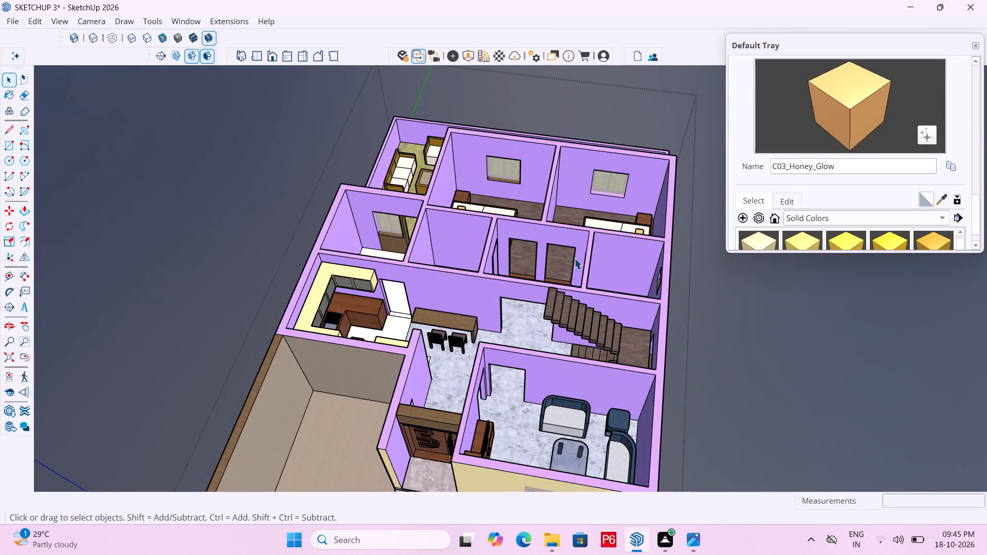
Draw a corner-to-corner rectangle filling the doorway nearer the kitchen of the two side-by-side bedroom doorways in the hall behind the staircase.
{"action": "middle_click_drag", "start_coordinate": [591, 242], "coordinate": [617, 189]}
{"action": "scroll", "coordinate": [541, 226], "scroll_direction": "up", "scroll_amount": 11}
{"action": "middle_click_drag", "start_coordinate": [482, 246], "coordinate": [465, 256]}
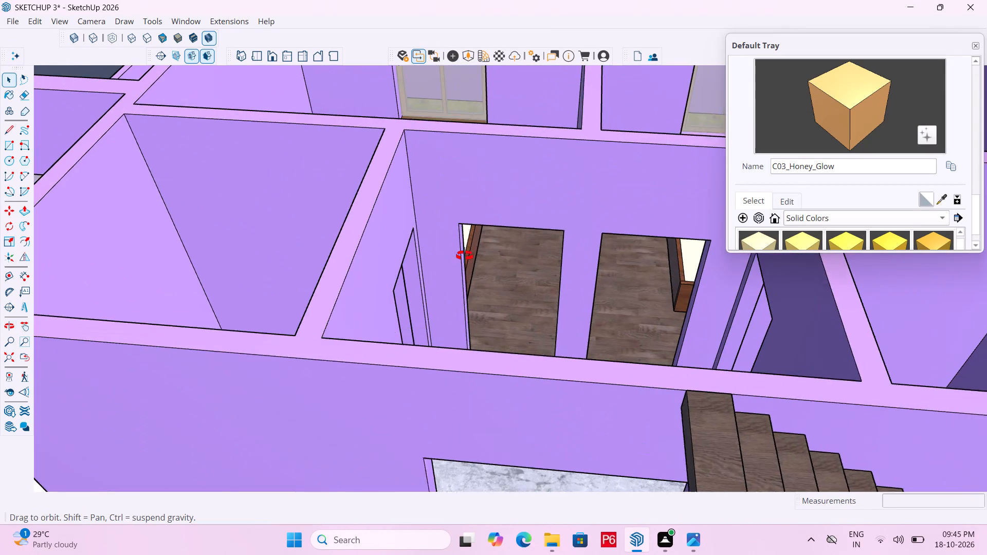
{"action": "middle_click_drag", "start_coordinate": [465, 256], "coordinate": [302, 284]}
{"action": "middle_click_drag", "start_coordinate": [435, 276], "coordinate": [633, 232]}
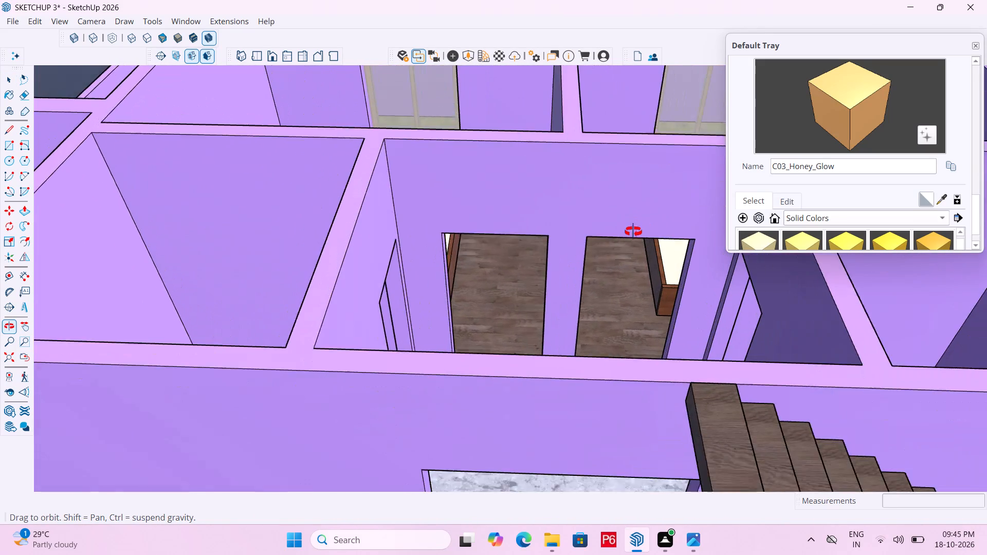
{"action": "middle_click_drag", "start_coordinate": [633, 232], "coordinate": [632, 267]}
{"action": "key", "text": "r"}
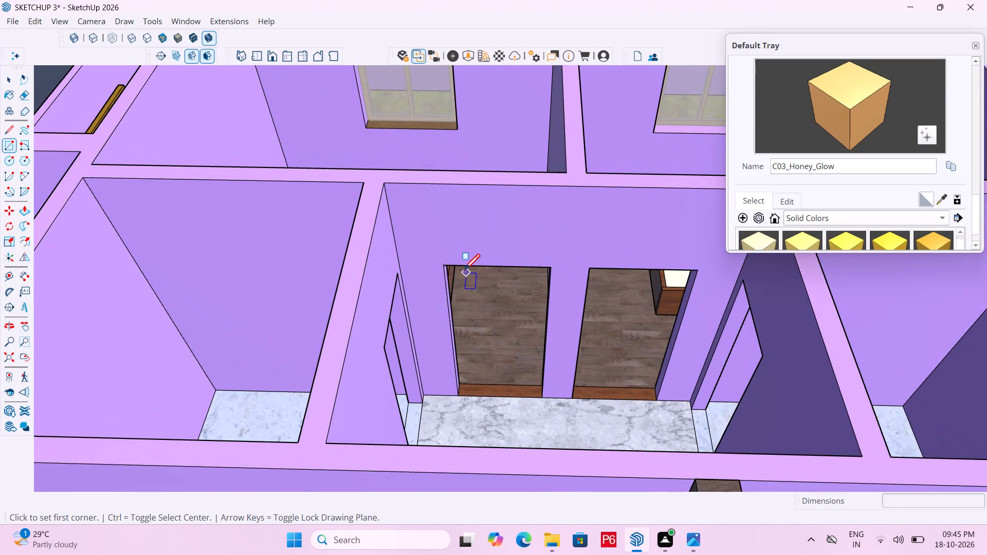
{"action": "left_click", "coordinate": [444, 265]}
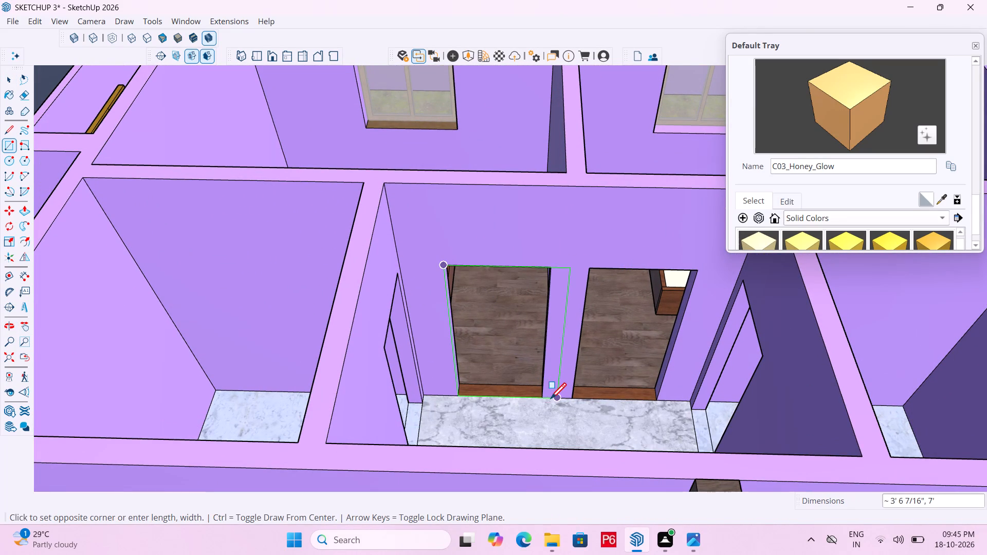
{"action": "left_click", "coordinate": [545, 399]}
Make the doorway rectangle and its edges a group, and open that group with its face selected.
{"action": "key", "text": "space"}
{"action": "double_click", "coordinate": [508, 316]}
{"action": "double_click", "coordinate": [506, 311]}
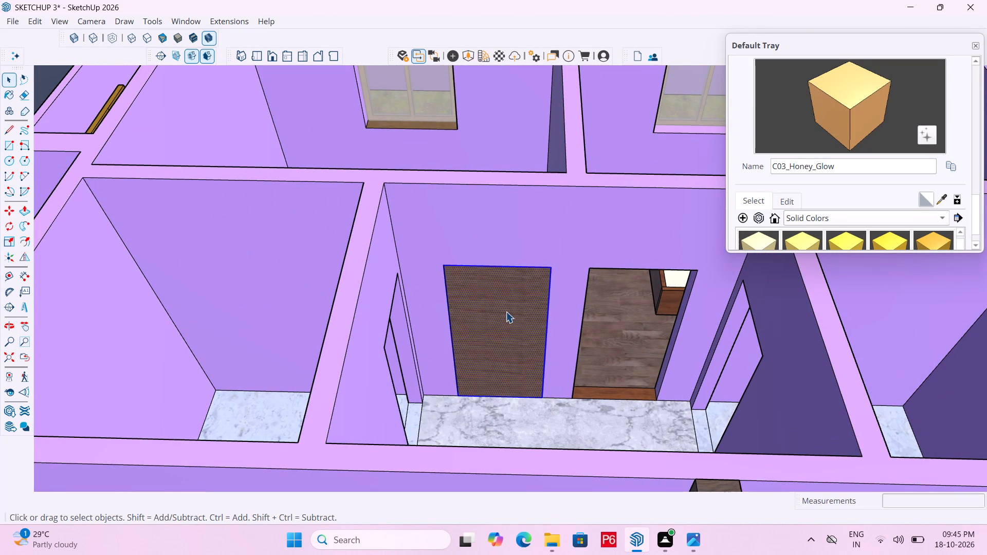
{"action": "right_click", "coordinate": [506, 310]}
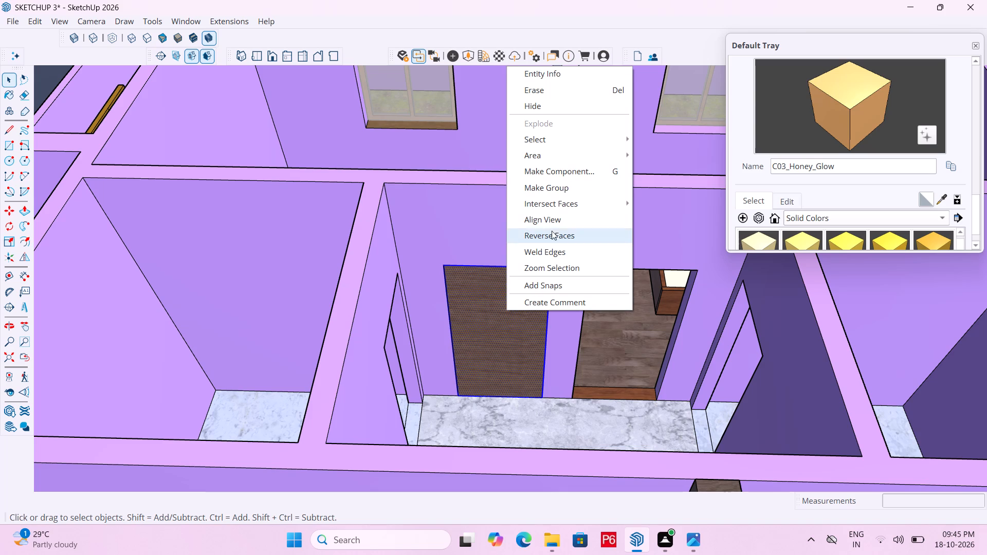
{"action": "left_click", "coordinate": [570, 187]}
{"action": "left_click", "coordinate": [510, 312]}
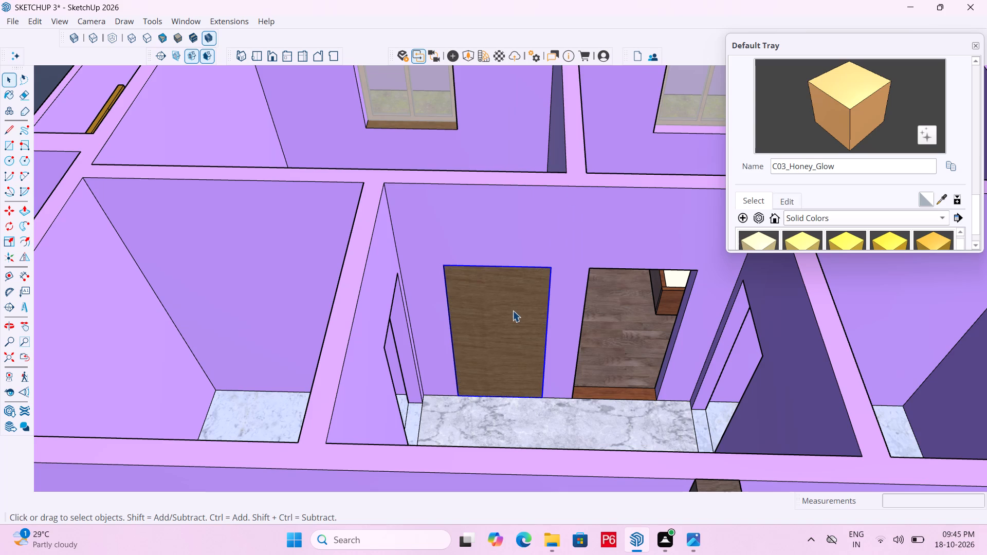
{"action": "double_click", "coordinate": [513, 310]}
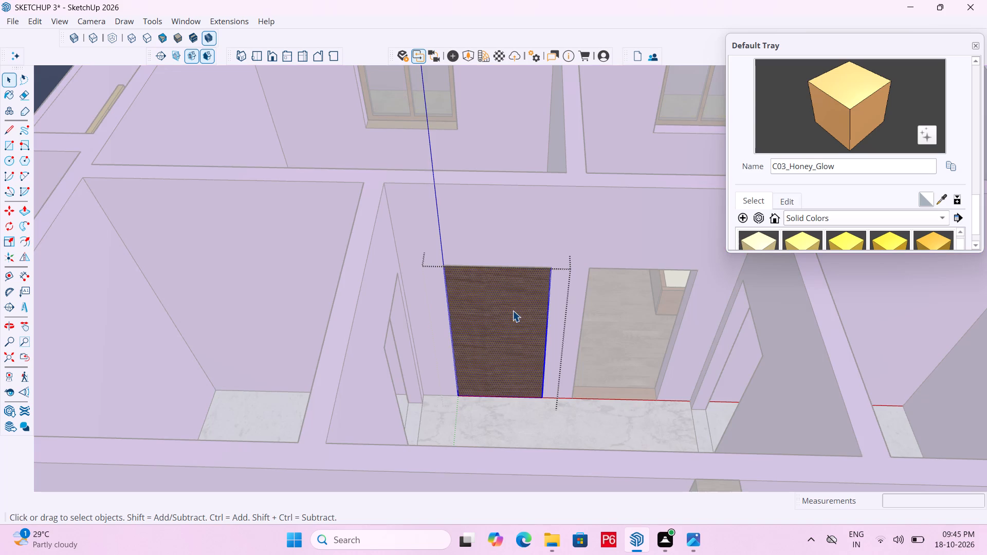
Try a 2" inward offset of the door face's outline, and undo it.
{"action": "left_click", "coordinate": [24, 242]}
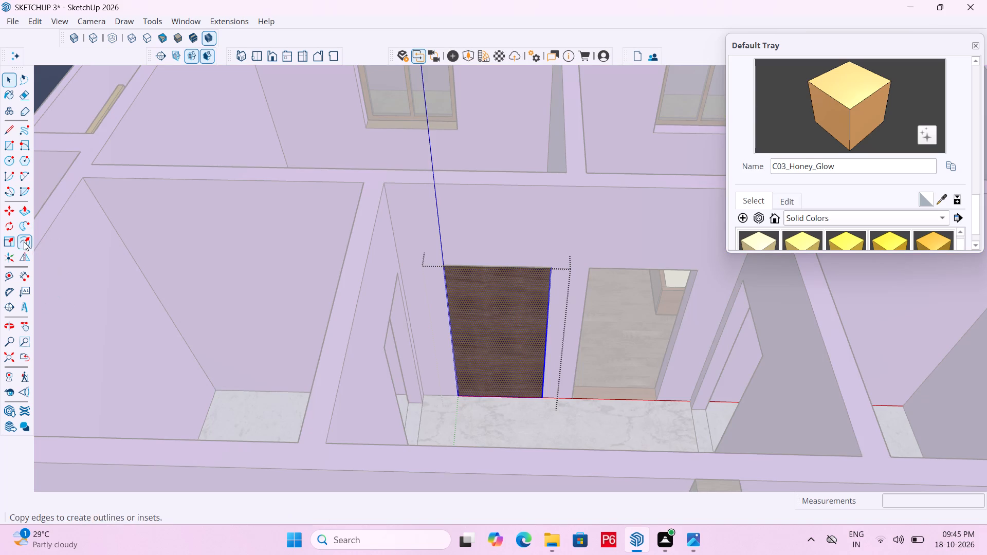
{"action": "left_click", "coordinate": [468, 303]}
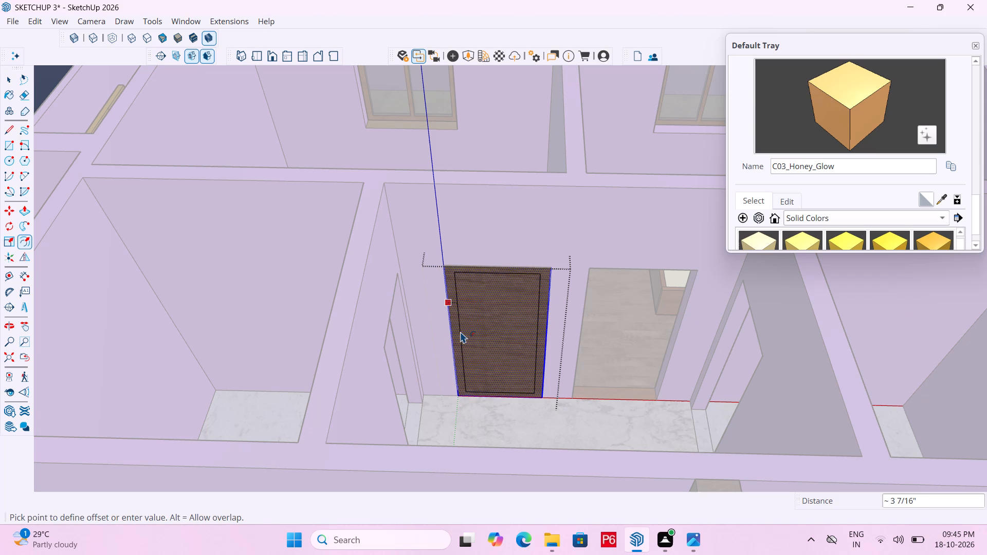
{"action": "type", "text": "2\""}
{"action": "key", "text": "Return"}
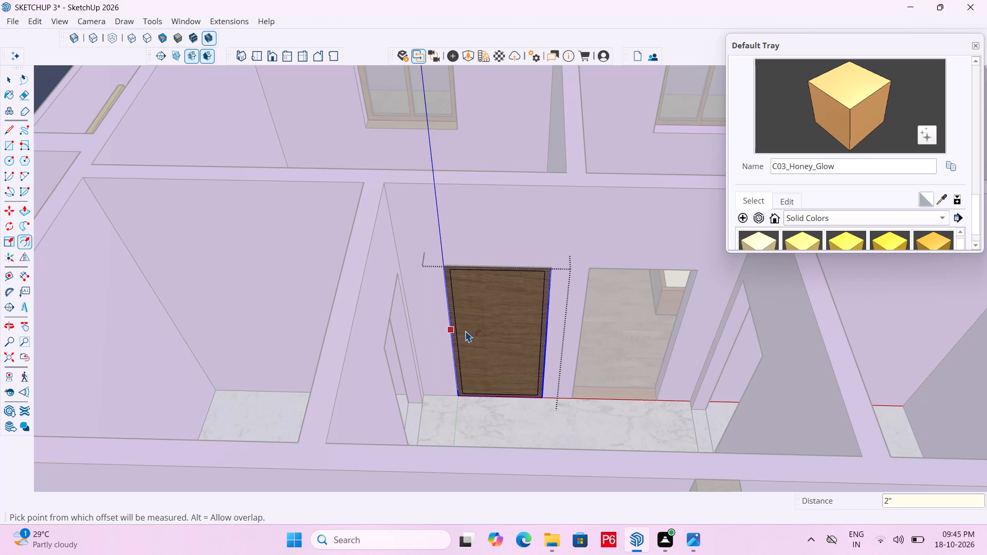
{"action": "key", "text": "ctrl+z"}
Offset the door face's outline 3" inward to outline the door frame.
{"action": "left_click", "coordinate": [479, 338]}
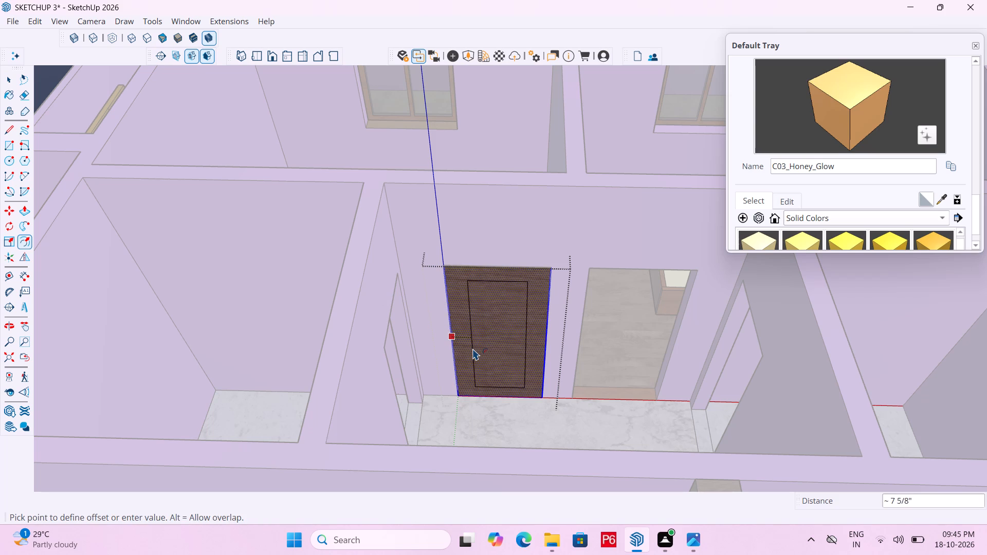
{"action": "type", "text": "3\""}
{"action": "key", "text": "Return"}
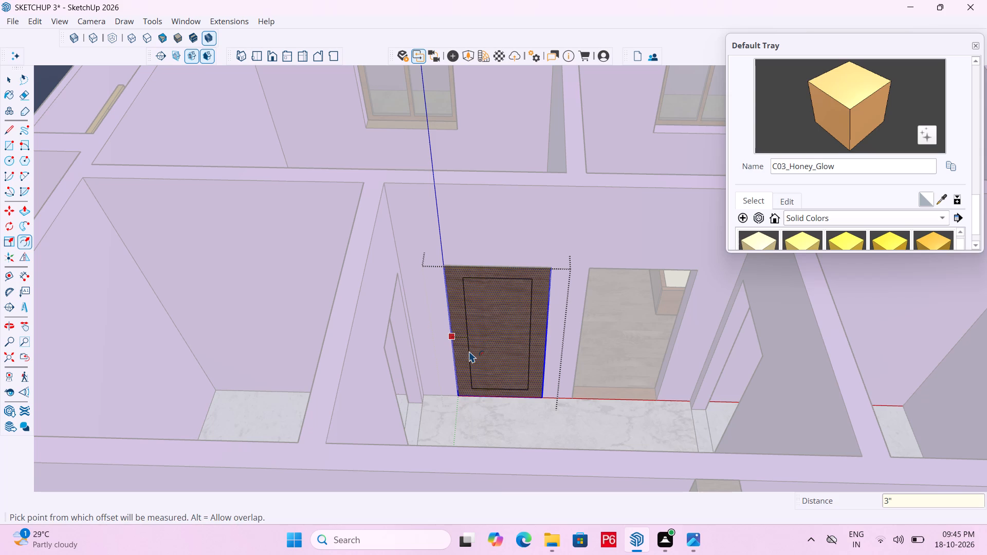
{"action": "middle_click_drag", "start_coordinate": [484, 330], "coordinate": [438, 331]}
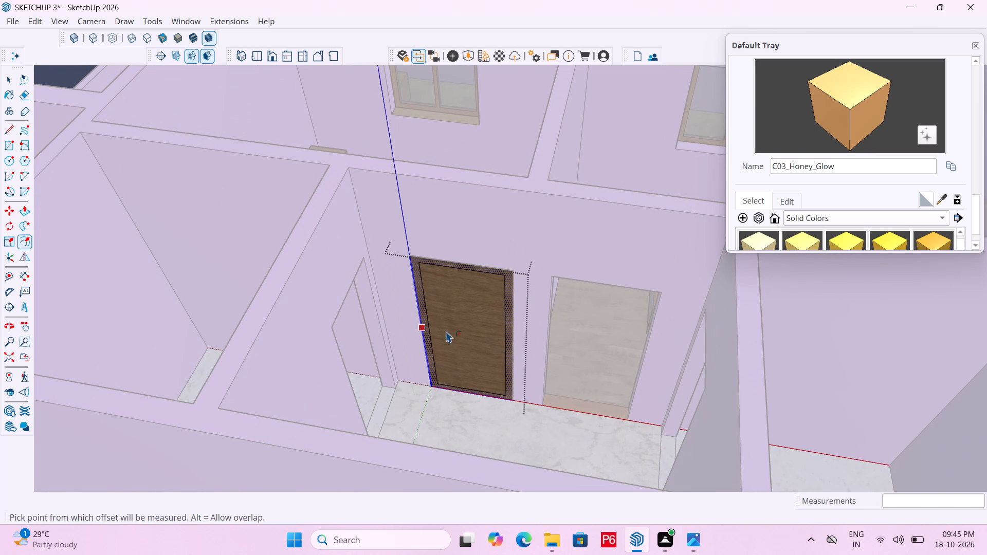
{"action": "key", "text": "space"}
{"action": "scroll", "coordinate": [496, 316], "scroll_direction": "up", "scroll_amount": 5}
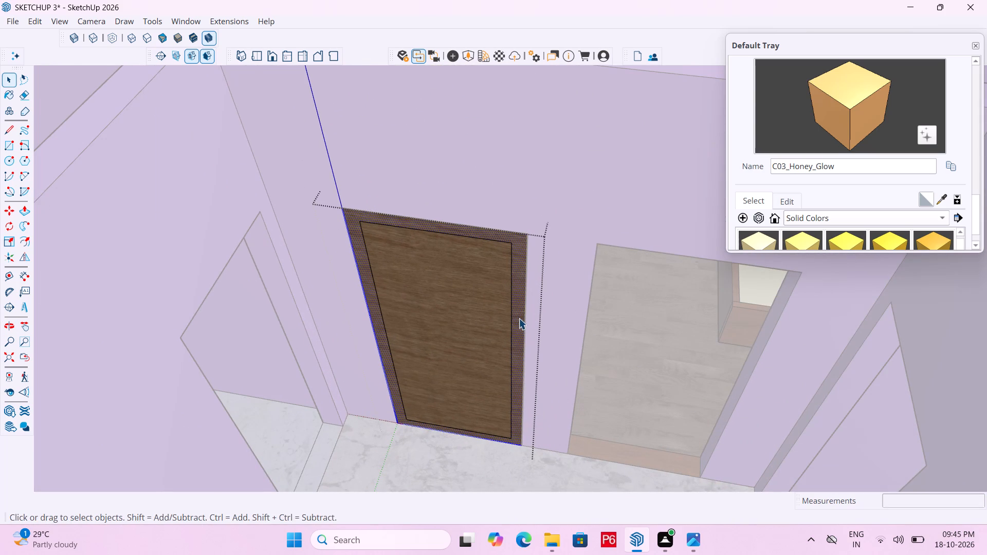
Paint the 3" border face of the door with the wood material Wood_Veneer_15_1K.
{"action": "key", "text": "p"}
{"action": "scroll", "coordinate": [846, 218], "scroll_direction": "down", "scroll_amount": 3}
{"action": "left_click", "coordinate": [871, 189]}
{"action": "left_click_drag", "start_coordinate": [817, 215], "coordinate": [822, 214]}
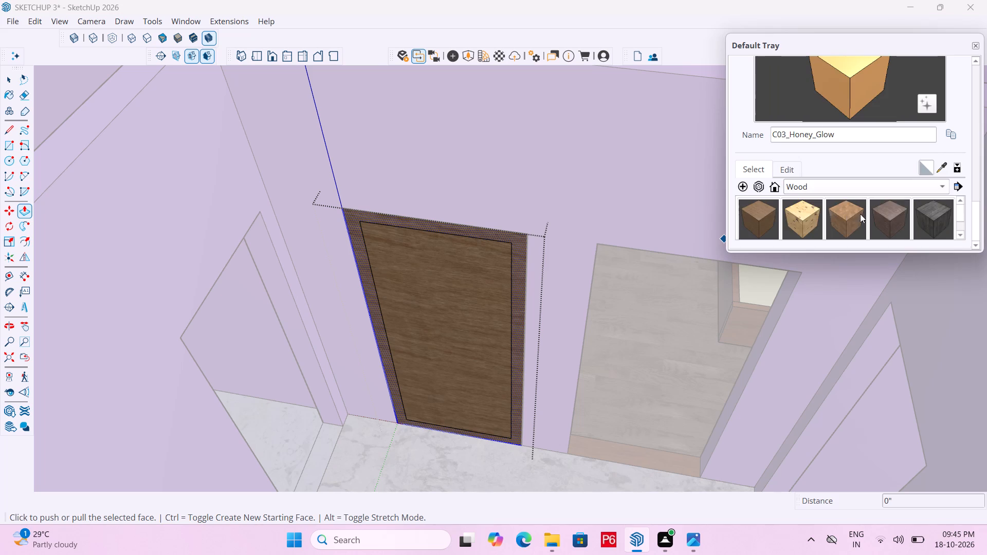
{"action": "scroll", "coordinate": [888, 217], "scroll_direction": "down", "scroll_amount": 3}
{"action": "left_click", "coordinate": [761, 221]}
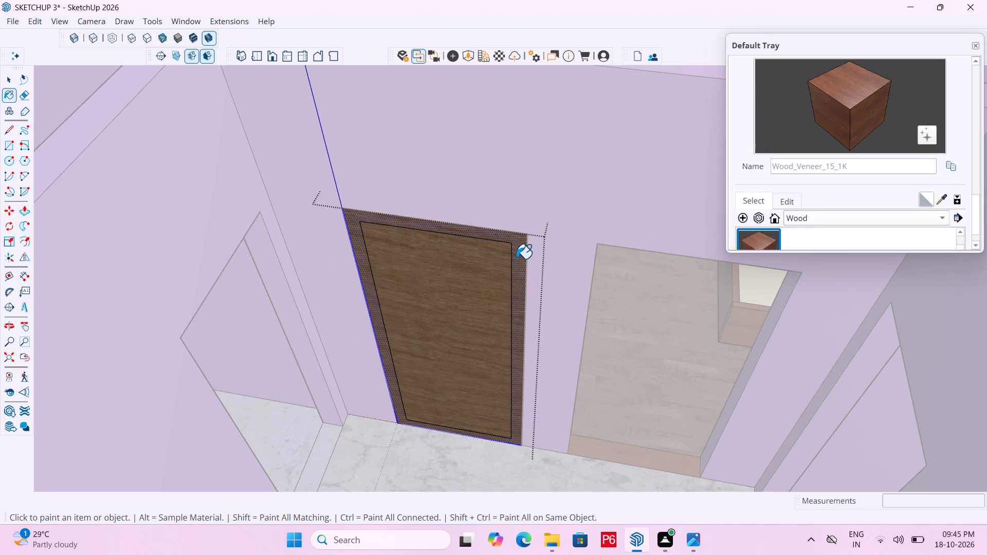
{"action": "left_click", "coordinate": [516, 258]}
Push/Pull the painted door frame face outward by 2".
{"action": "key", "text": "p"}
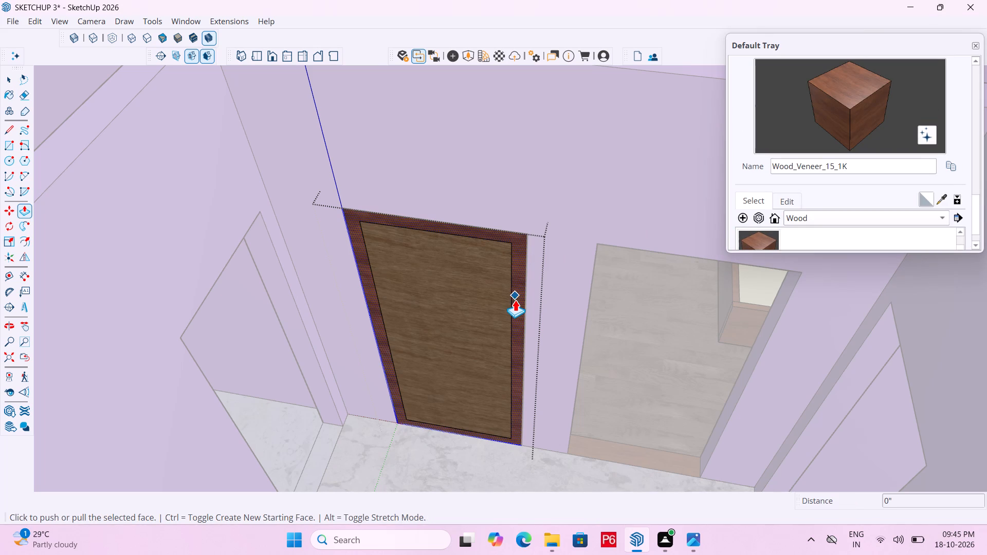
{"action": "left_click", "coordinate": [515, 304]}
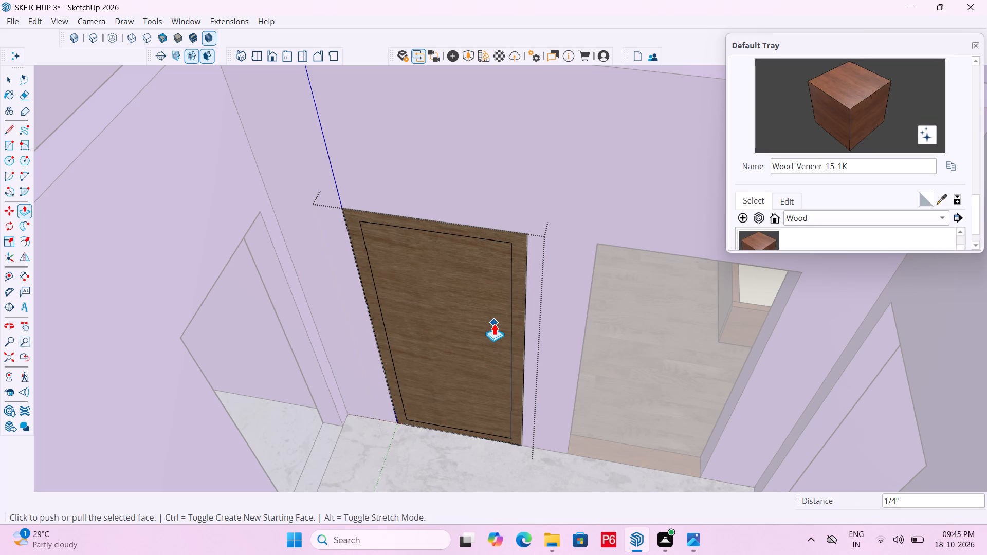
{"action": "key", "text": "ctrl+z"}
{"action": "left_click", "coordinate": [516, 316]}
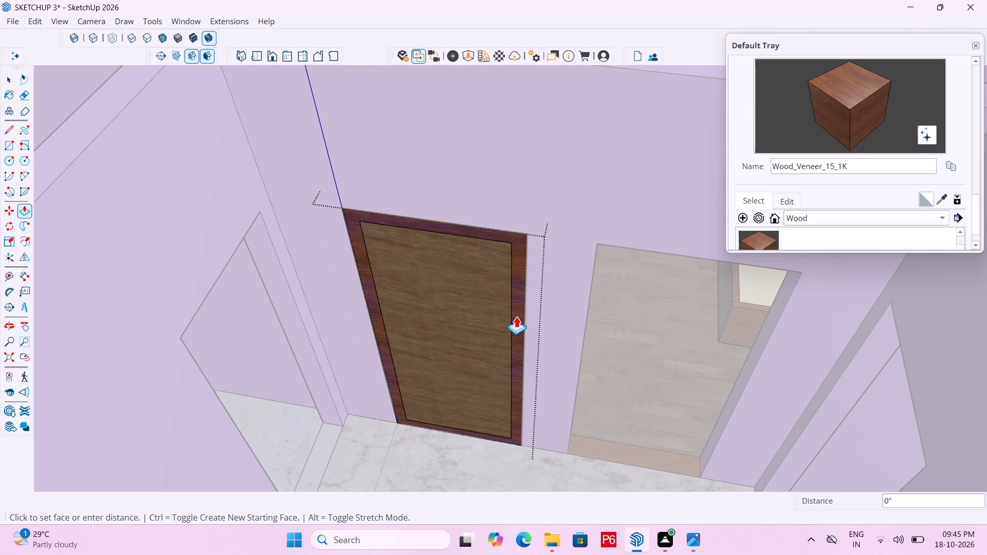
{"action": "type", "text": "2\""}
{"action": "key", "text": "Return"}
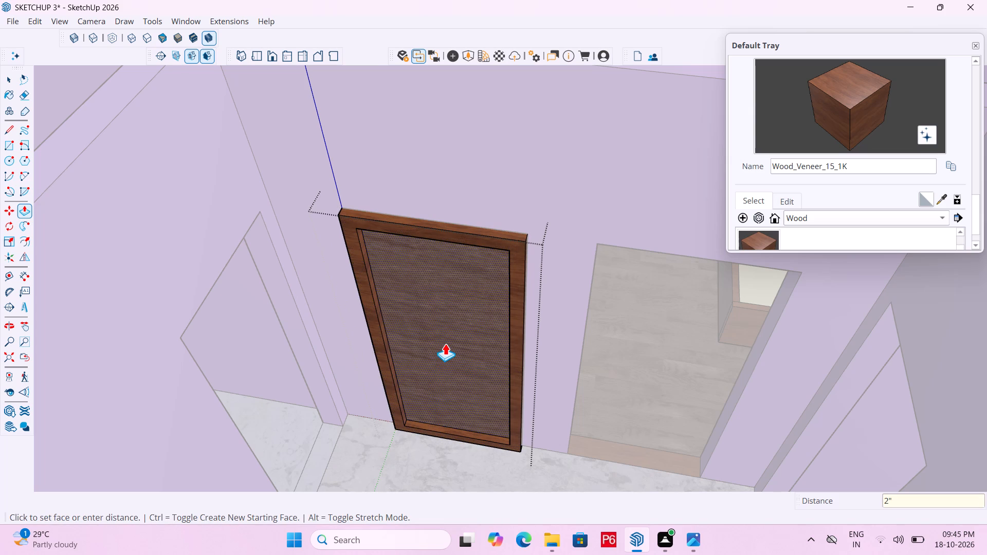
Pull the door's inner panel face outward about 5/8" and close the door group.
{"action": "left_click", "coordinate": [445, 343]}
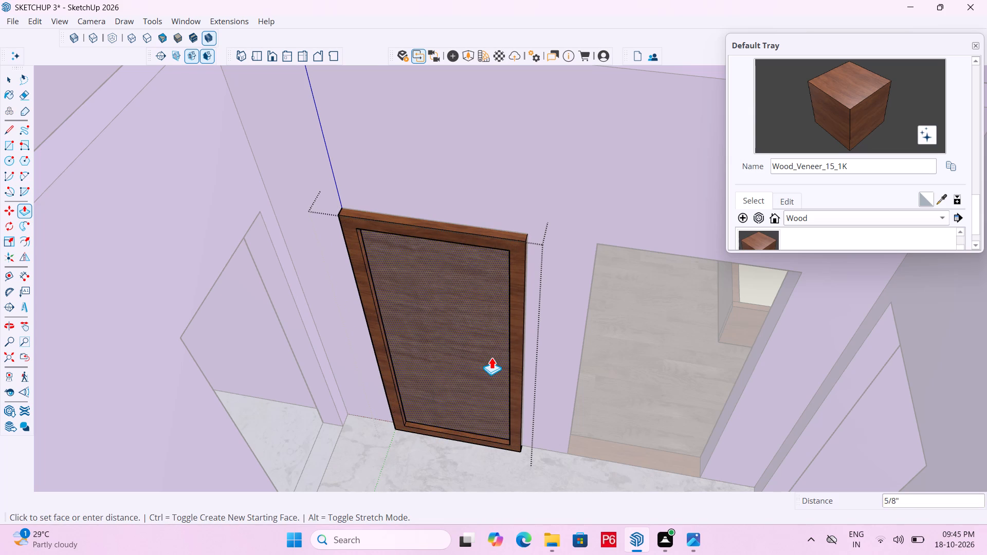
{"action": "left_click", "coordinate": [491, 357]}
{"action": "middle_click_drag", "start_coordinate": [521, 327], "coordinate": [472, 327]}
{"action": "key", "text": "space"}
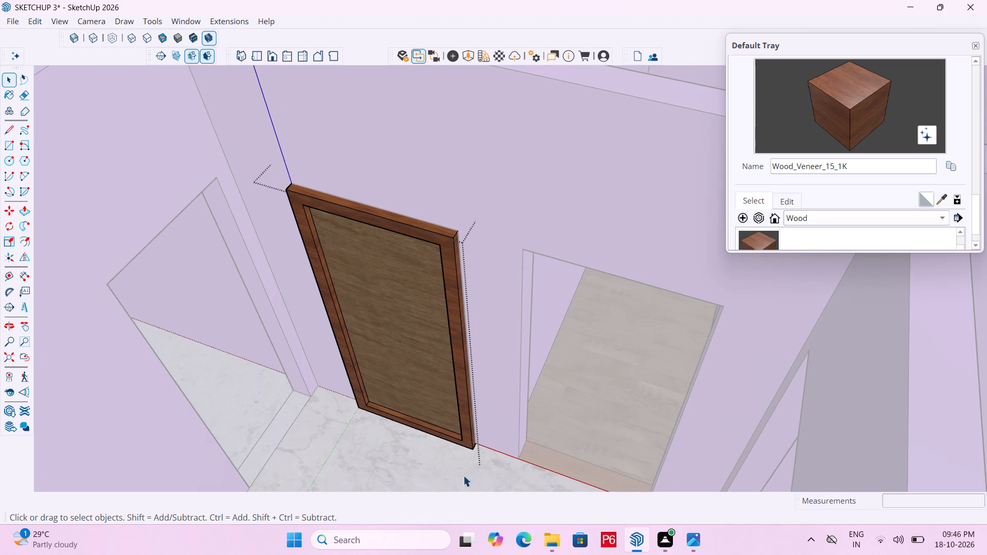
{"action": "left_click", "coordinate": [464, 458]}
{"action": "left_click", "coordinate": [463, 409]}
{"action": "scroll", "coordinate": [489, 345], "scroll_direction": "down", "scroll_amount": 13}
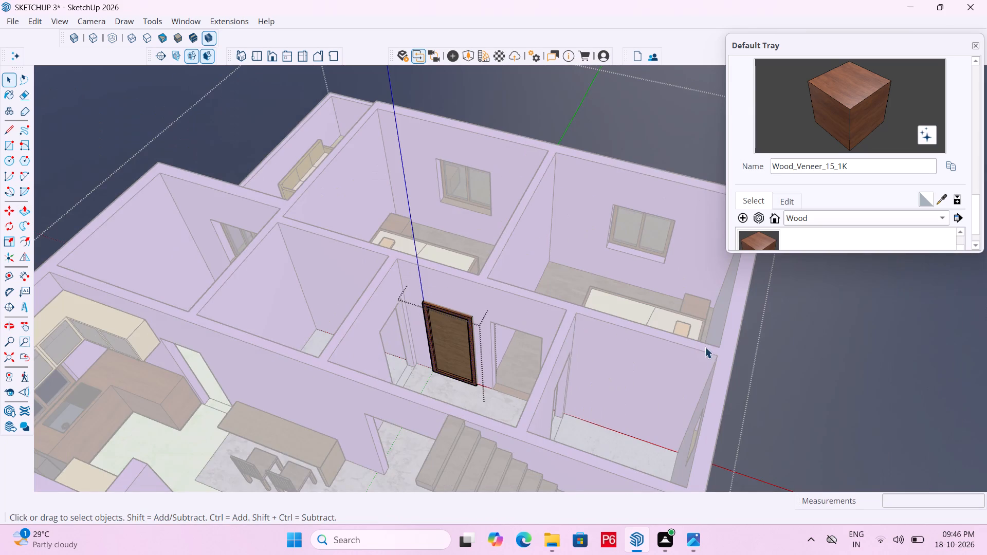
{"action": "left_click", "coordinate": [769, 353]}
Move the door group about 3 3/4" back into the wall opening, starting from its lower frame corner.
{"action": "scroll", "coordinate": [466, 336], "scroll_direction": "up", "scroll_amount": 10}
{"action": "left_click", "coordinate": [464, 364]}
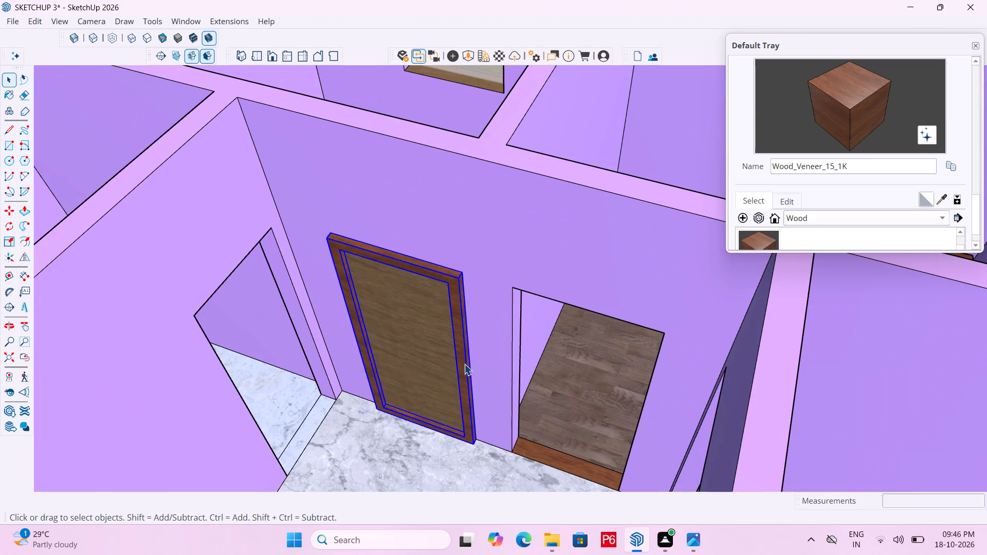
{"action": "middle_click_drag", "start_coordinate": [477, 393], "coordinate": [361, 436]}
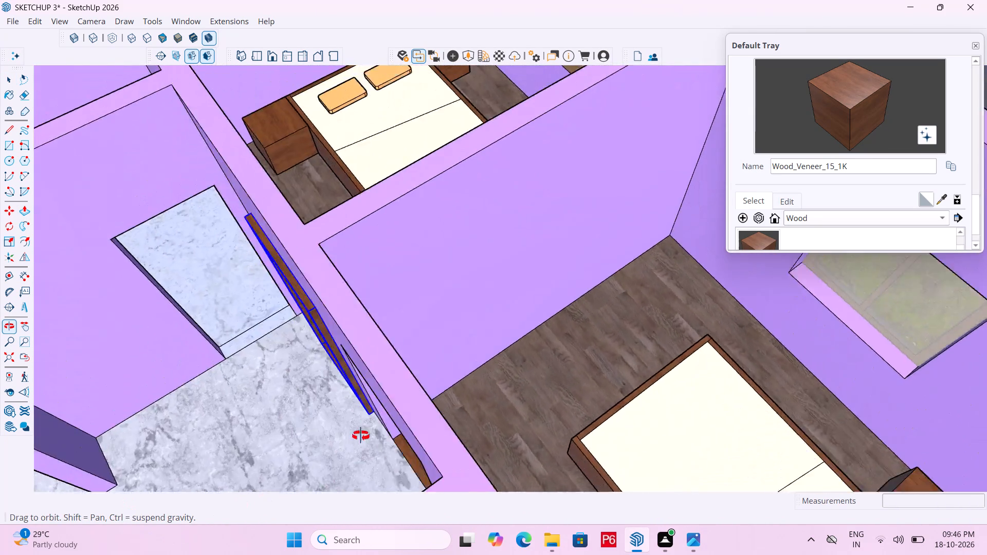
{"action": "middle_click_drag", "start_coordinate": [361, 436], "coordinate": [480, 373]}
{"action": "key", "text": "m"}
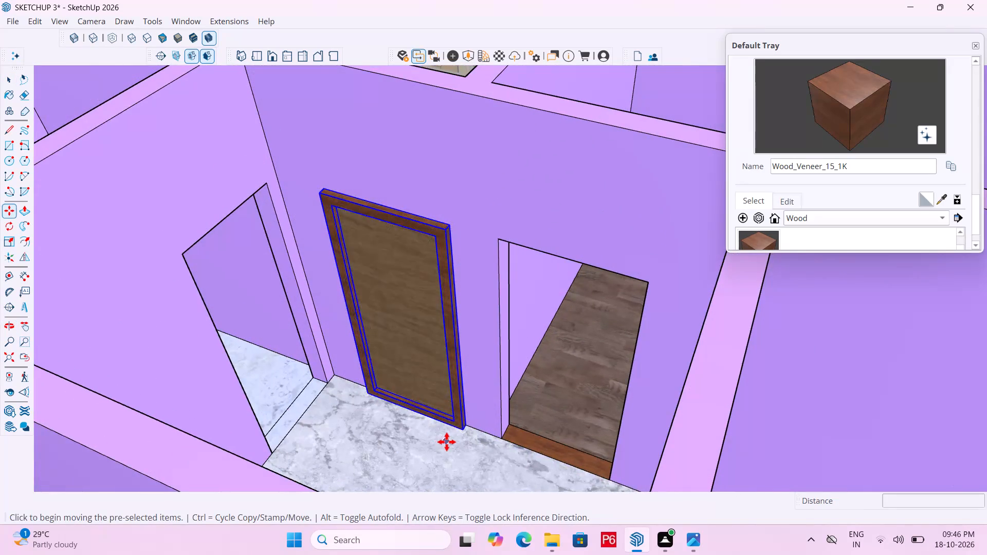
{"action": "scroll", "coordinate": [447, 442], "scroll_direction": "up", "scroll_amount": 5}
{"action": "left_click", "coordinate": [475, 426]}
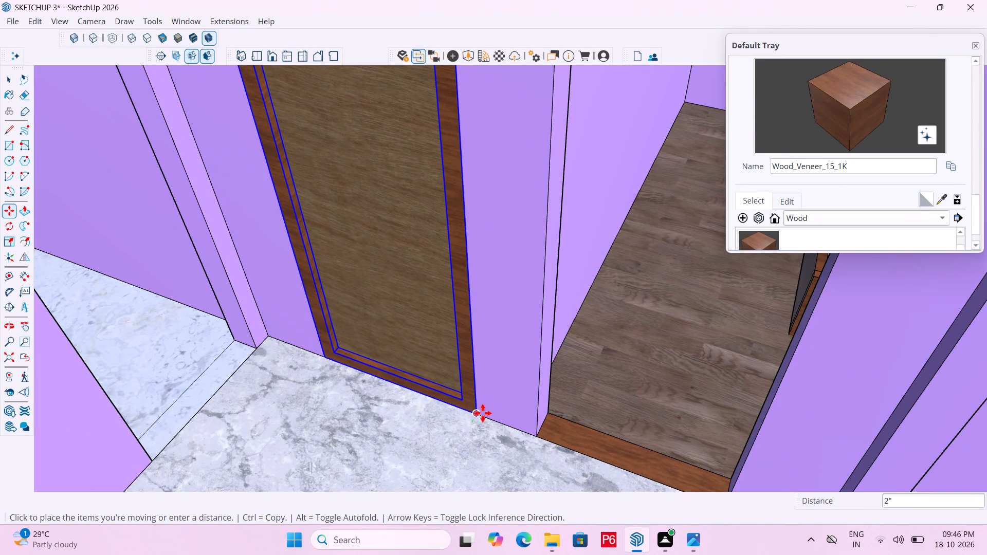
{"action": "middle_click_drag", "start_coordinate": [485, 411], "coordinate": [677, 430]}
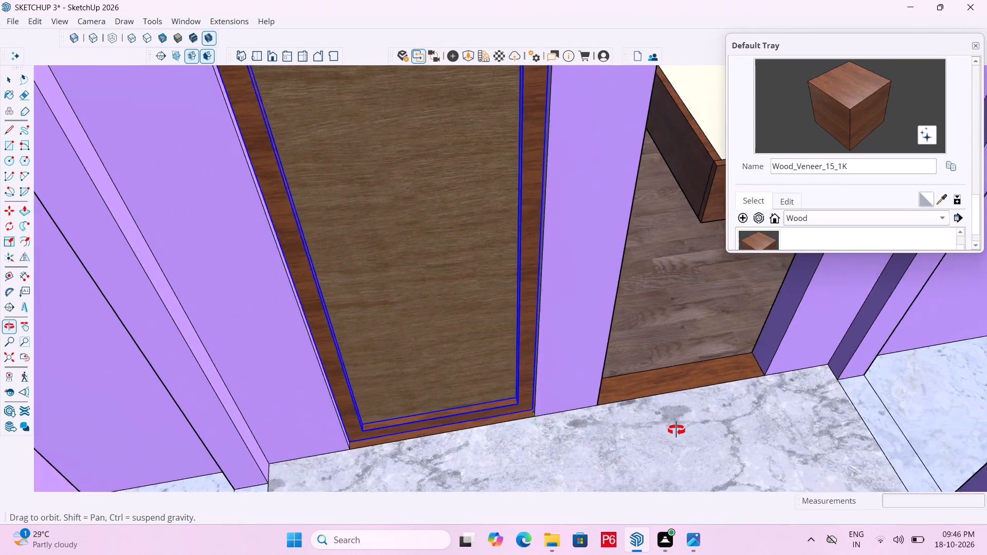
{"action": "middle_click_drag", "start_coordinate": [677, 430], "coordinate": [681, 430]}
{"action": "scroll", "coordinate": [590, 410], "scroll_direction": "up", "scroll_amount": 5}
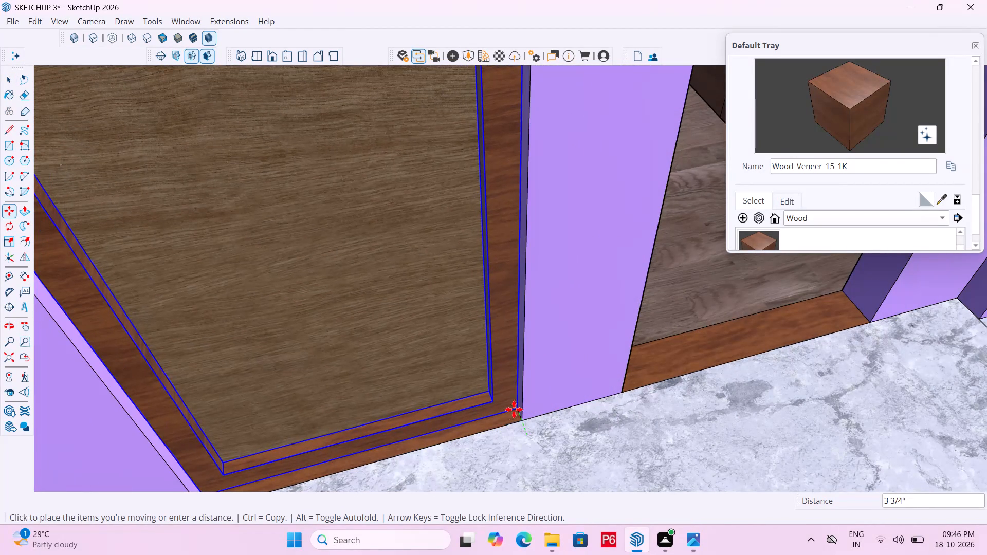
{"action": "left_click", "coordinate": [514, 410]}
Save the model.
{"action": "scroll", "coordinate": [502, 394], "scroll_direction": "down", "scroll_amount": 7}
{"action": "middle_click_drag", "start_coordinate": [571, 349], "coordinate": [404, 323]}
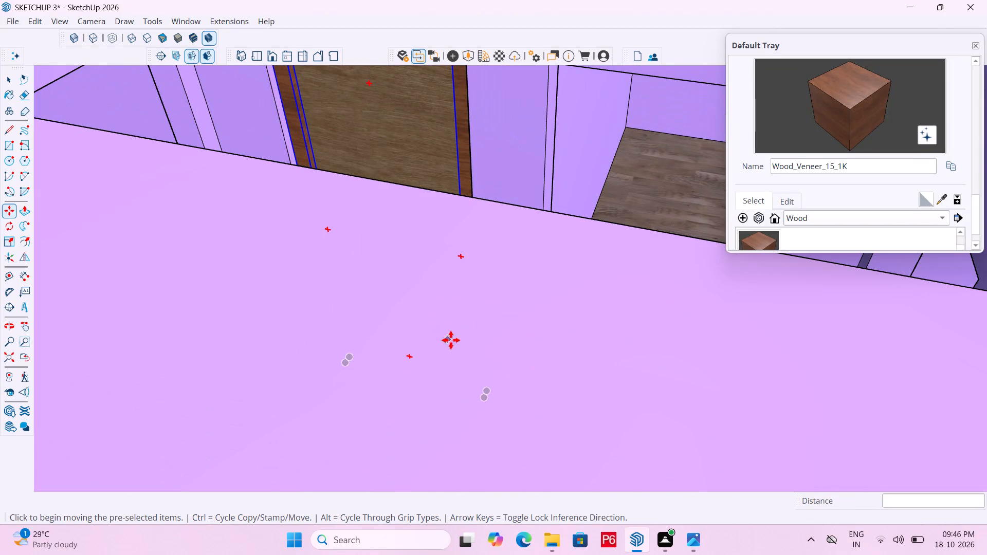
{"action": "key", "text": "ctrl+s"}
{"action": "key", "text": "ctrl+s"}
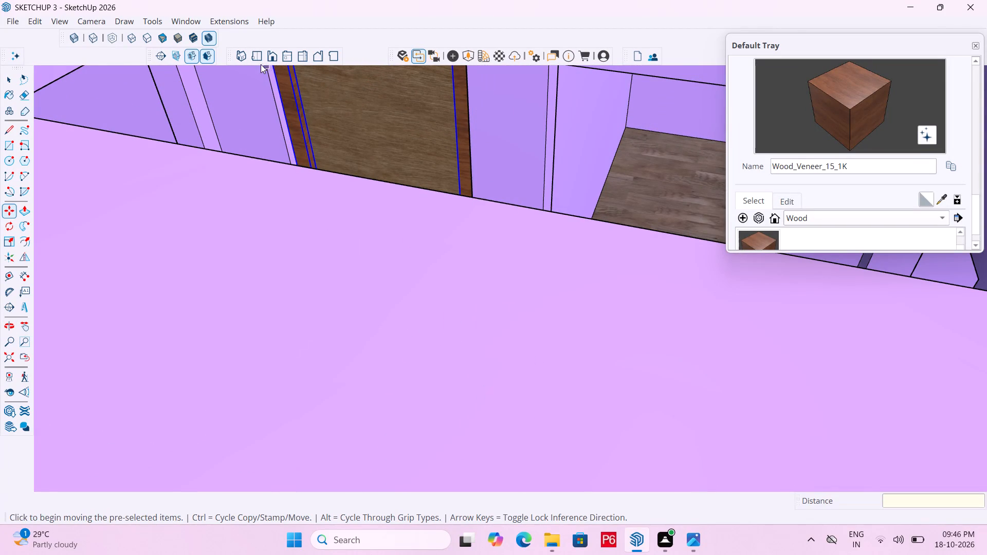
Copy the framed door about 4' 7/8" along the wall into the adjacent bedroom doorway, matching its lower frame corner to the opening.
{"action": "left_click", "coordinate": [260, 60]}
{"action": "scroll", "coordinate": [340, 284], "scroll_direction": "down", "scroll_amount": 20}
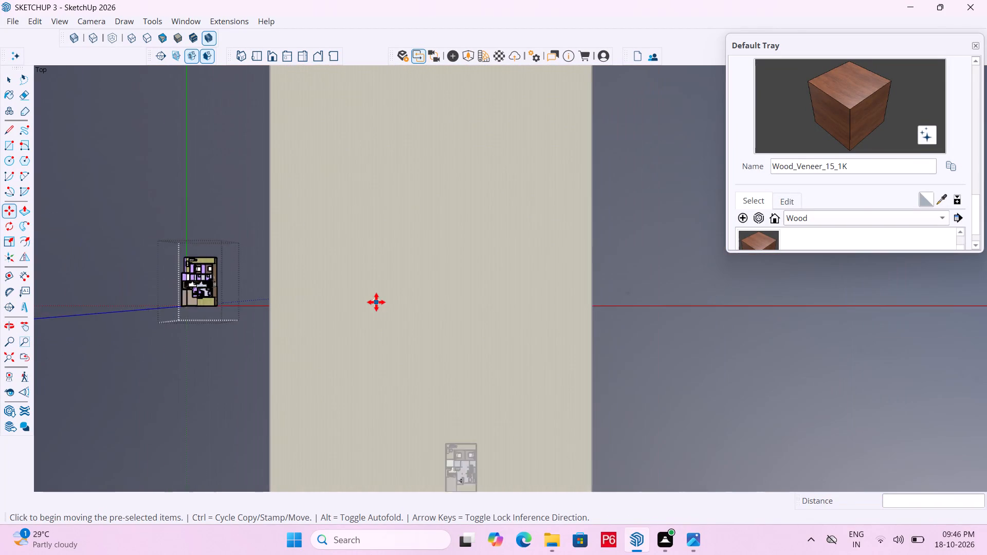
{"action": "scroll", "coordinate": [421, 299], "scroll_direction": "down", "scroll_amount": 5}
{"action": "middle_click_drag", "start_coordinate": [464, 324], "coordinate": [272, 247]}
{"action": "scroll", "coordinate": [275, 228], "scroll_direction": "up", "scroll_amount": 17}
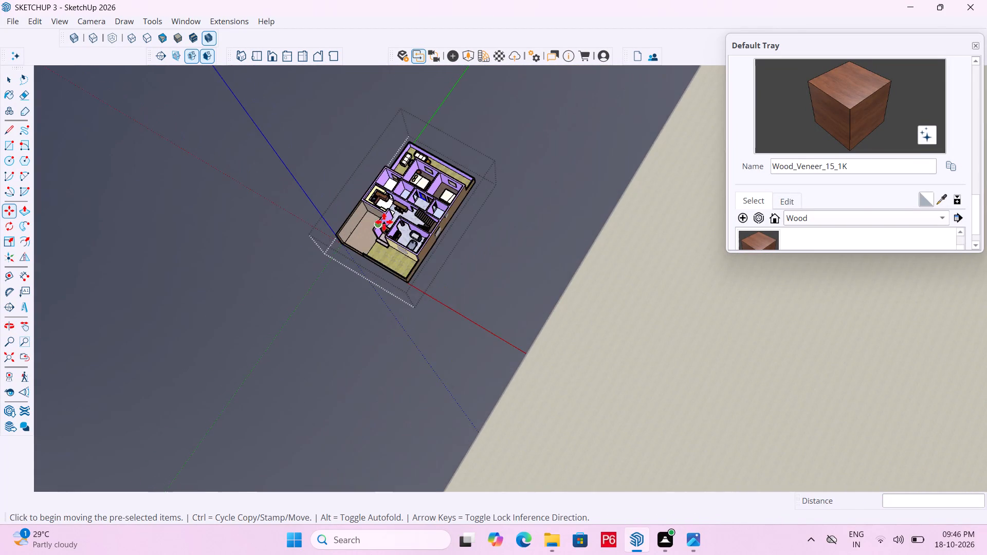
{"action": "middle_click_drag", "start_coordinate": [384, 211], "coordinate": [394, 120]}
{"action": "scroll", "coordinate": [409, 215], "scroll_direction": "up", "scroll_amount": 13}
{"action": "middle_click_drag", "start_coordinate": [413, 206], "coordinate": [531, 212]}
{"action": "scroll", "coordinate": [538, 210], "scroll_direction": "up", "scroll_amount": 3}
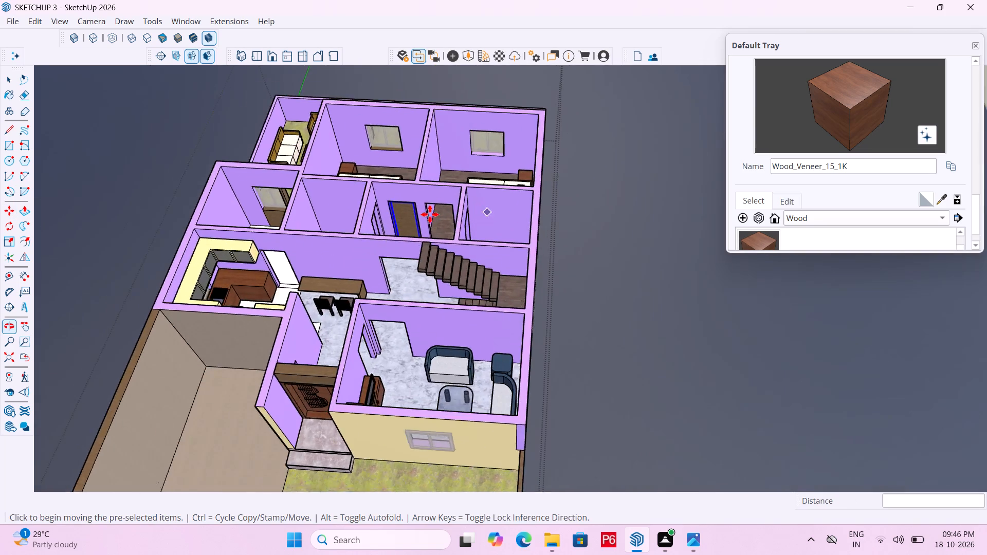
{"action": "scroll", "coordinate": [430, 214], "scroll_direction": "up", "scroll_amount": 14}
{"action": "scroll", "coordinate": [408, 285], "scroll_direction": "up", "scroll_amount": 5}
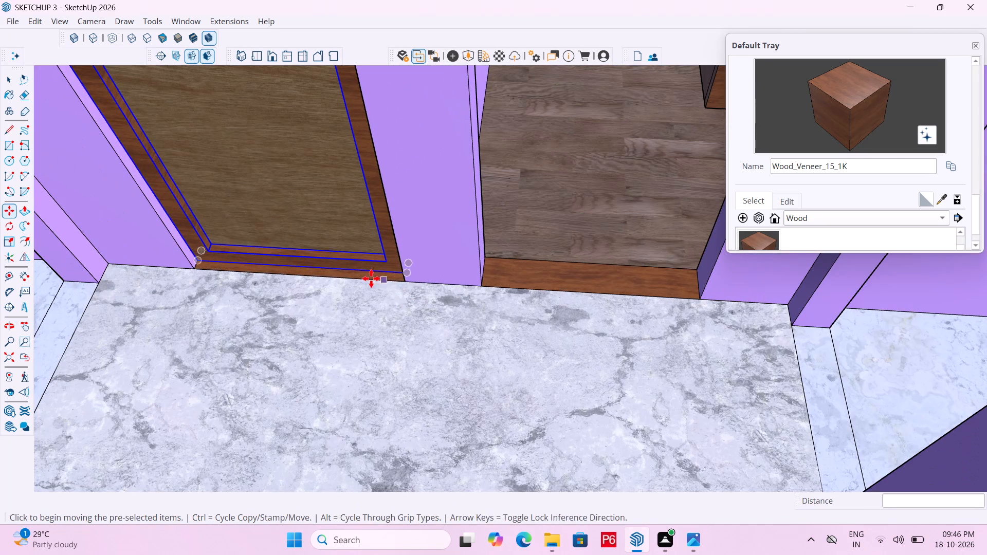
{"action": "middle_click_drag", "start_coordinate": [371, 279], "coordinate": [605, 282]}
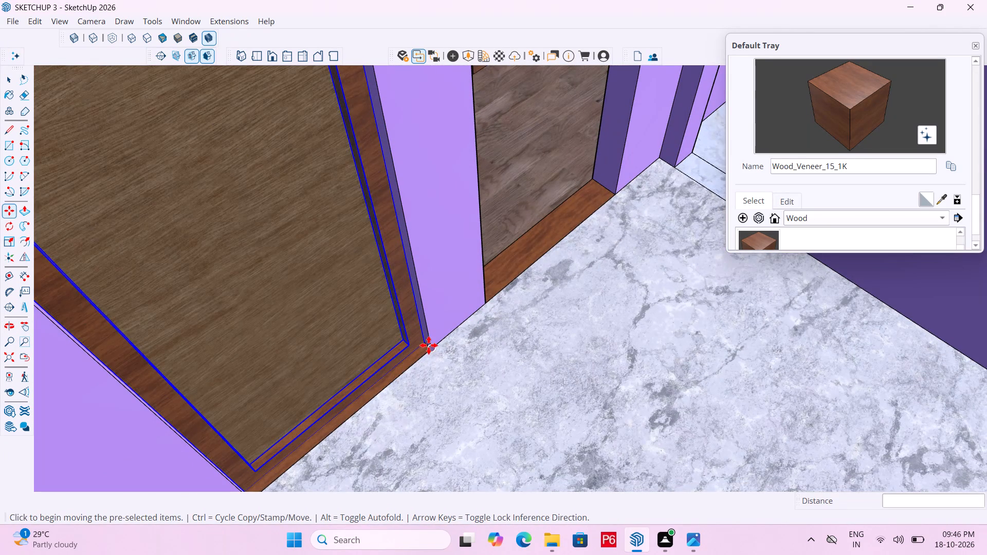
{"action": "scroll", "coordinate": [428, 342], "scroll_direction": "up", "scroll_amount": 11}
{"action": "left_click", "coordinate": [427, 333]}
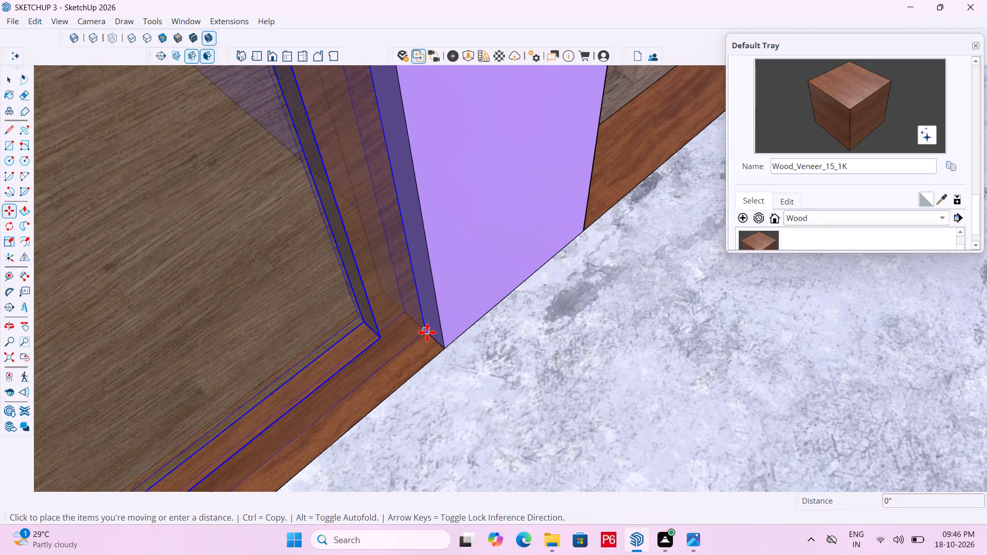
{"action": "scroll", "coordinate": [448, 248], "scroll_direction": "down", "scroll_amount": 7}
{"action": "scroll", "coordinate": [242, 301], "scroll_direction": "down", "scroll_amount": 13}
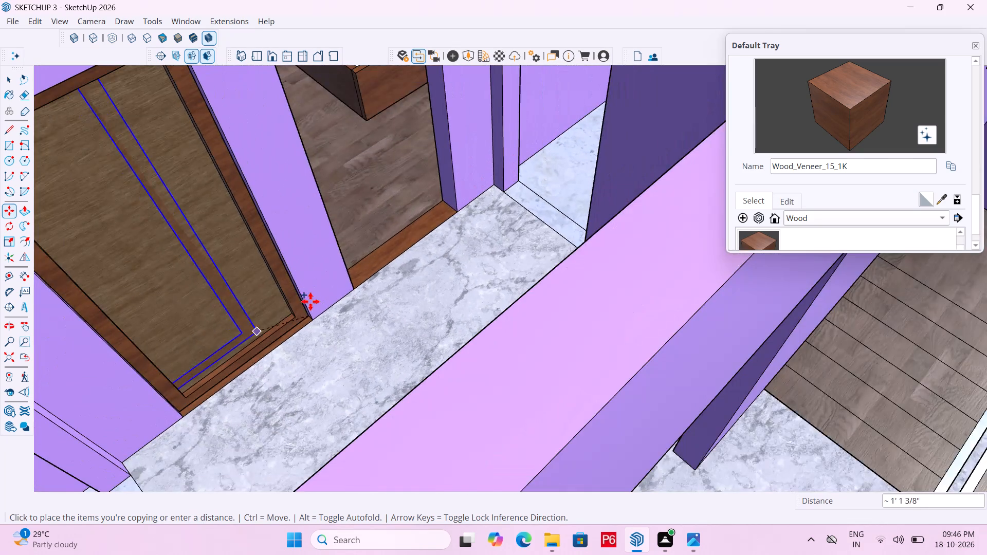
{"action": "scroll", "coordinate": [455, 197], "scroll_direction": "up", "scroll_amount": 9}
{"action": "left_click", "coordinate": [455, 212]}
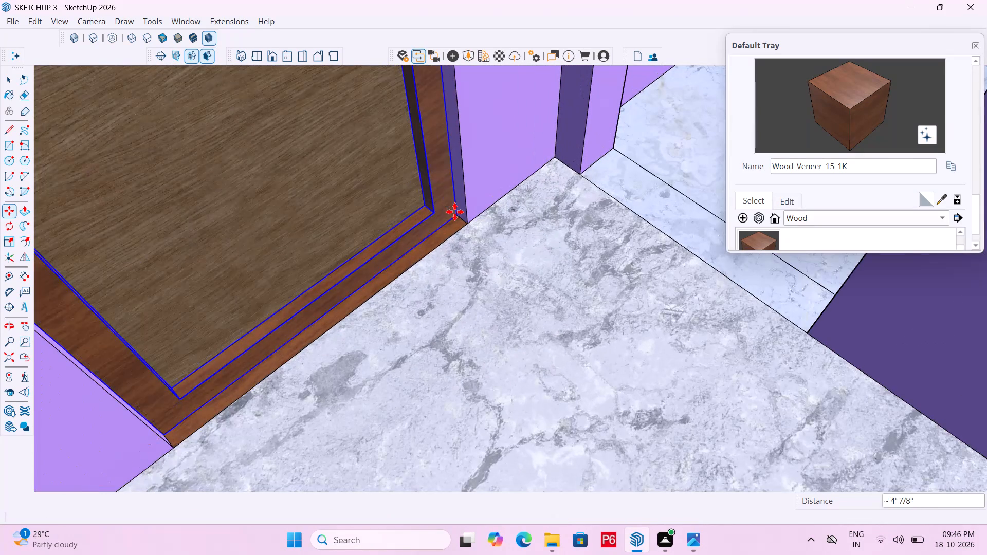
Save the model with both bedroom doors in place.
{"action": "scroll", "coordinate": [383, 324], "scroll_direction": "down", "scroll_amount": 12}
{"action": "middle_click_drag", "start_coordinate": [453, 243], "coordinate": [288, 239]}
{"action": "key", "text": "ctrl+s"}
{"action": "key", "text": "ctrl+s"}
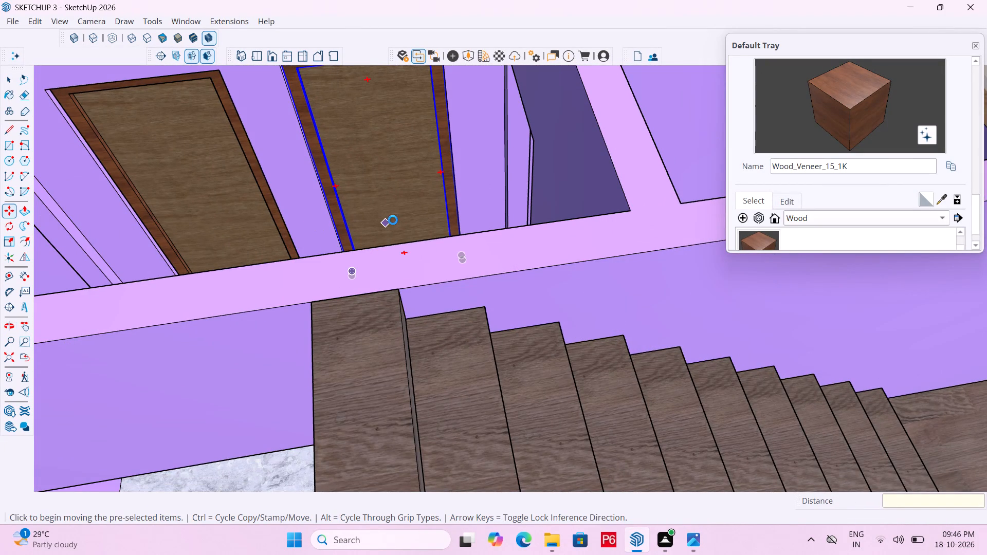
{"action": "key", "text": "ctrl+s"}
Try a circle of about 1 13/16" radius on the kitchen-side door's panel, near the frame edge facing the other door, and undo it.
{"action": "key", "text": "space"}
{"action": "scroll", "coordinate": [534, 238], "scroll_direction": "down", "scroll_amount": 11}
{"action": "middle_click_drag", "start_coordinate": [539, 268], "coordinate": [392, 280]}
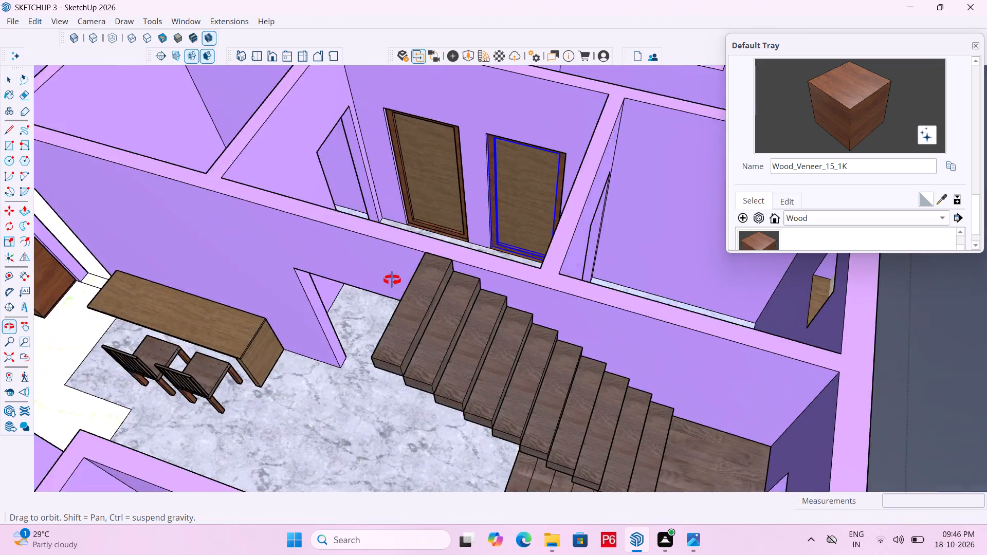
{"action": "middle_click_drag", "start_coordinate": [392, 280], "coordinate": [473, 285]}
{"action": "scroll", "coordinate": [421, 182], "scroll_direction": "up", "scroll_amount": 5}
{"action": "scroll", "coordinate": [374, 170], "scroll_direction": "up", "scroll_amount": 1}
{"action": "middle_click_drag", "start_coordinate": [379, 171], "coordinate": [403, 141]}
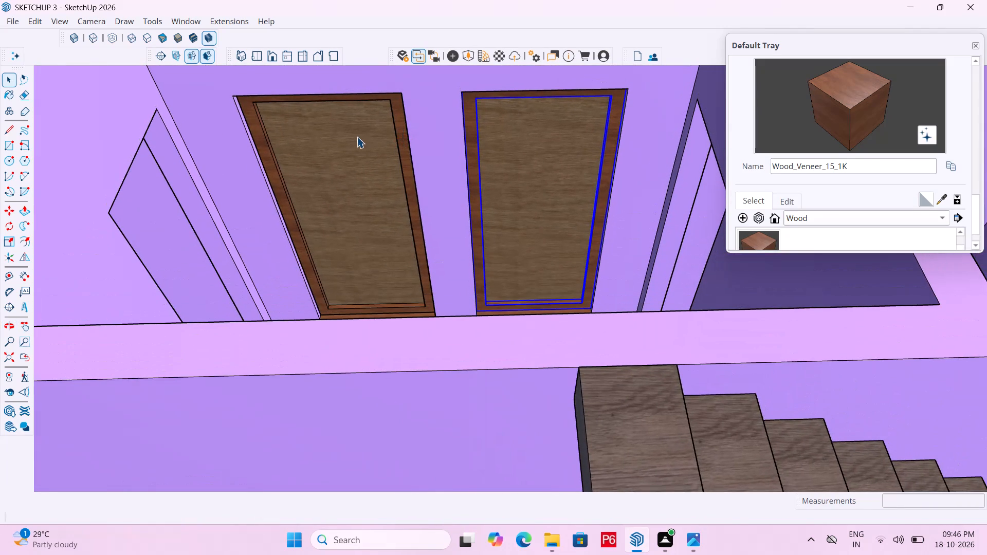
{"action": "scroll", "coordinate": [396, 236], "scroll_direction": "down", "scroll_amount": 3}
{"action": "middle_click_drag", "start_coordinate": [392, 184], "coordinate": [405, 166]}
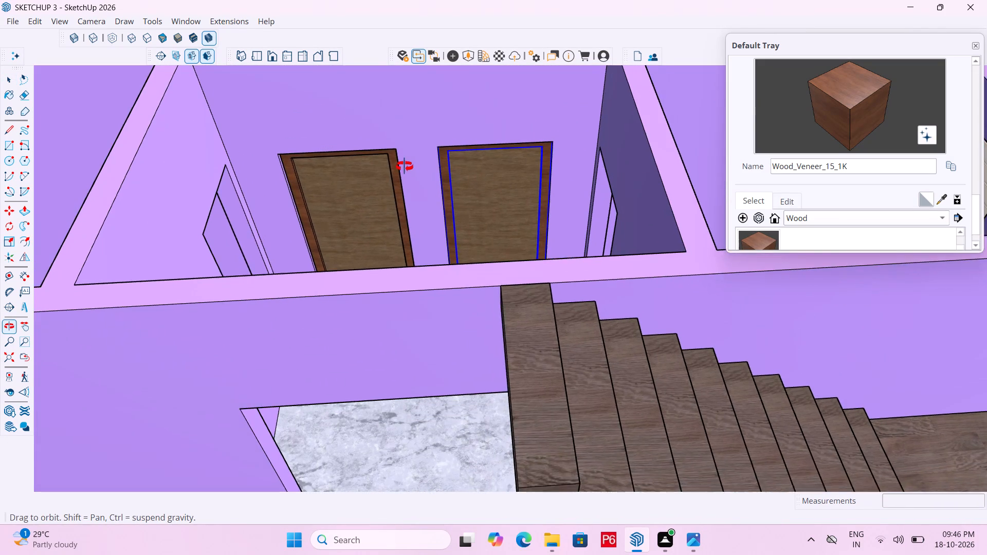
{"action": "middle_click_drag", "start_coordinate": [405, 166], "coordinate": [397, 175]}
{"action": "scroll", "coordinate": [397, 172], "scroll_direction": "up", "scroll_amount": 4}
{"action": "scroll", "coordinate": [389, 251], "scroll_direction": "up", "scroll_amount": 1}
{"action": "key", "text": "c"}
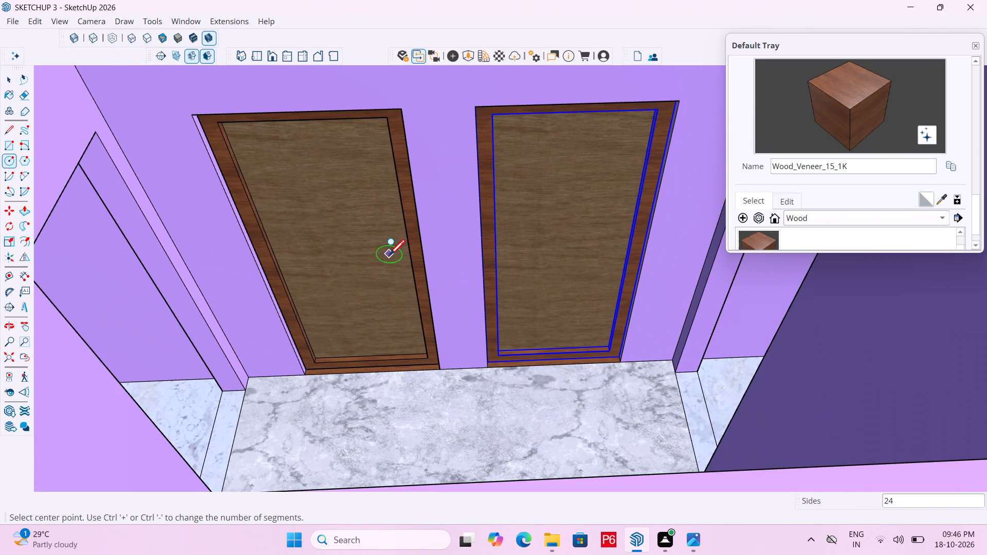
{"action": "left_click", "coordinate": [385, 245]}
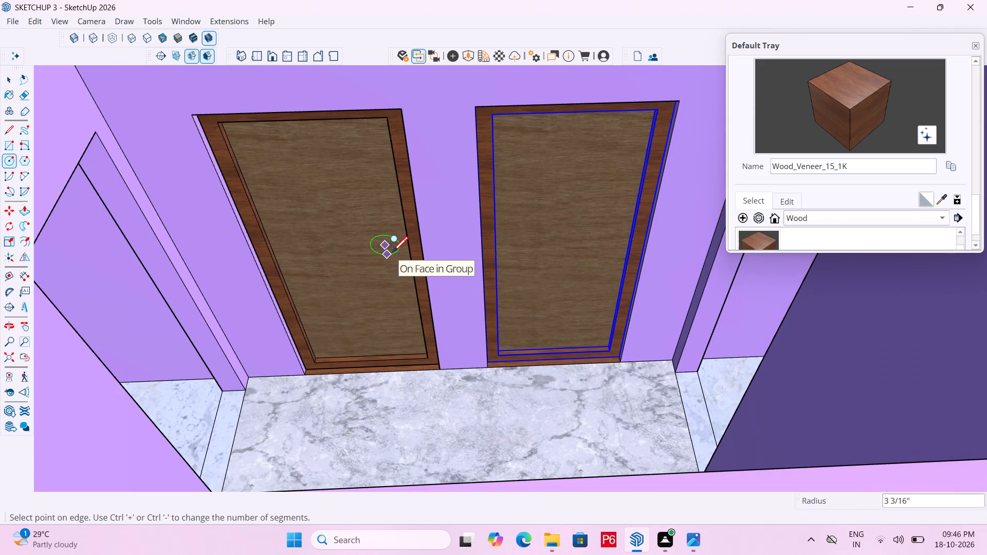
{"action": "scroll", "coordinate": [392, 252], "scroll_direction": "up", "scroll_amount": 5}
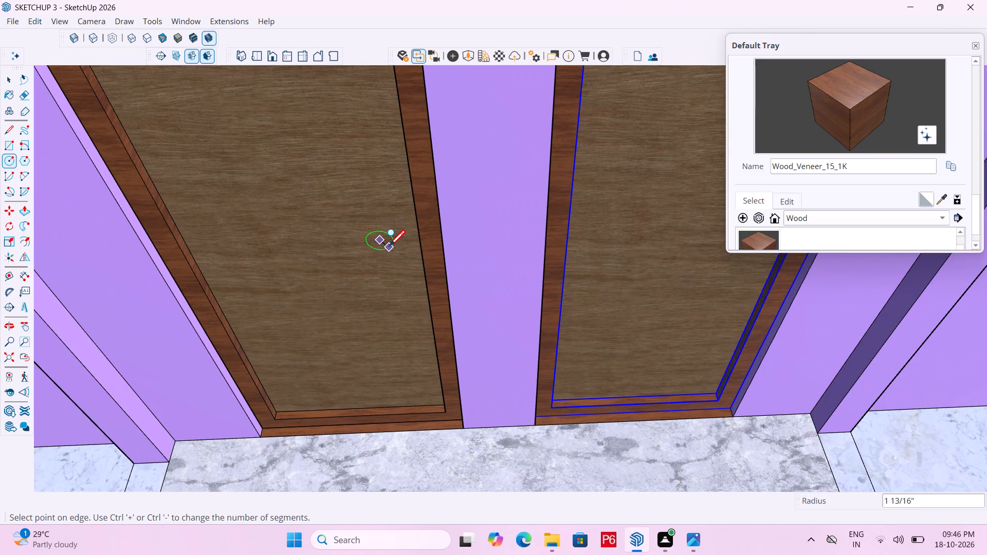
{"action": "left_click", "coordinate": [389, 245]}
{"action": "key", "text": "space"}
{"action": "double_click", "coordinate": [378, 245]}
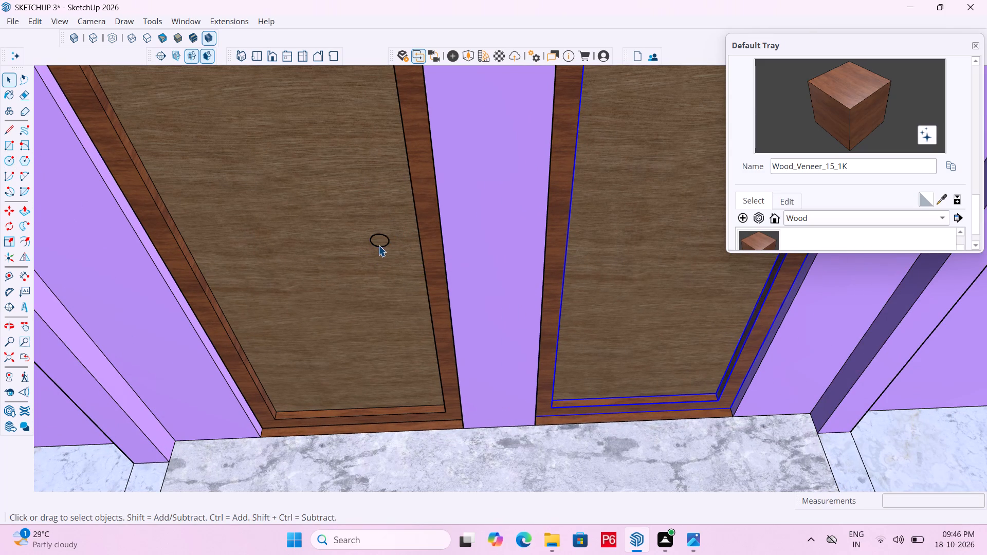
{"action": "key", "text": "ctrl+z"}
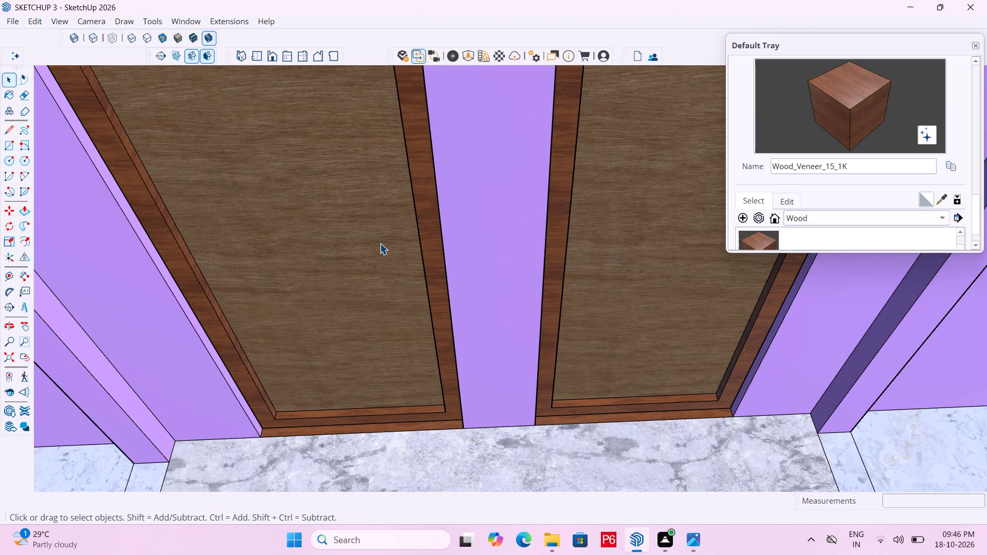
Draw a small circle on the kitchen-side bedroom door's panel, near the frame edge facing the other door.
{"action": "triple_click", "coordinate": [376, 234]}
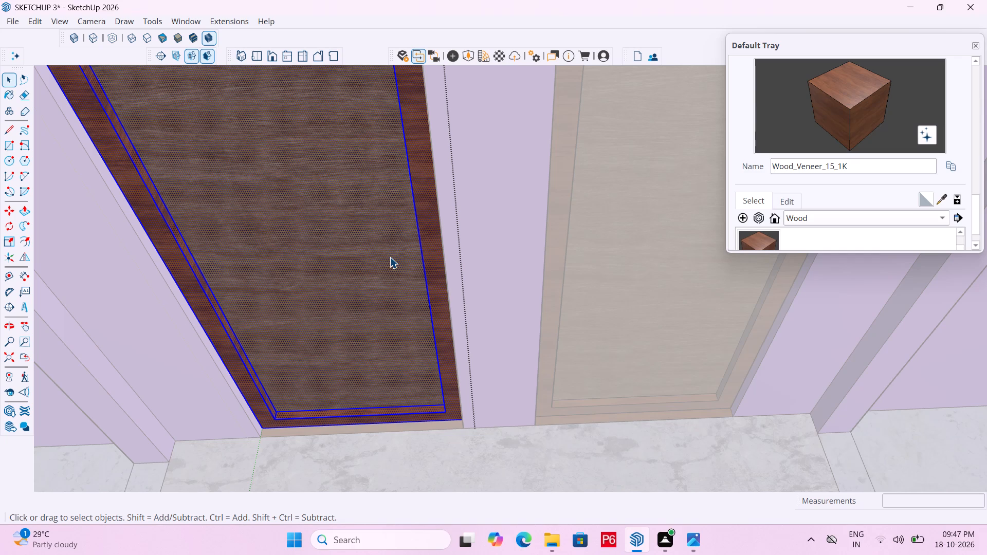
{"action": "left_click", "coordinate": [383, 238]}
{"action": "left_click", "coordinate": [383, 238]}
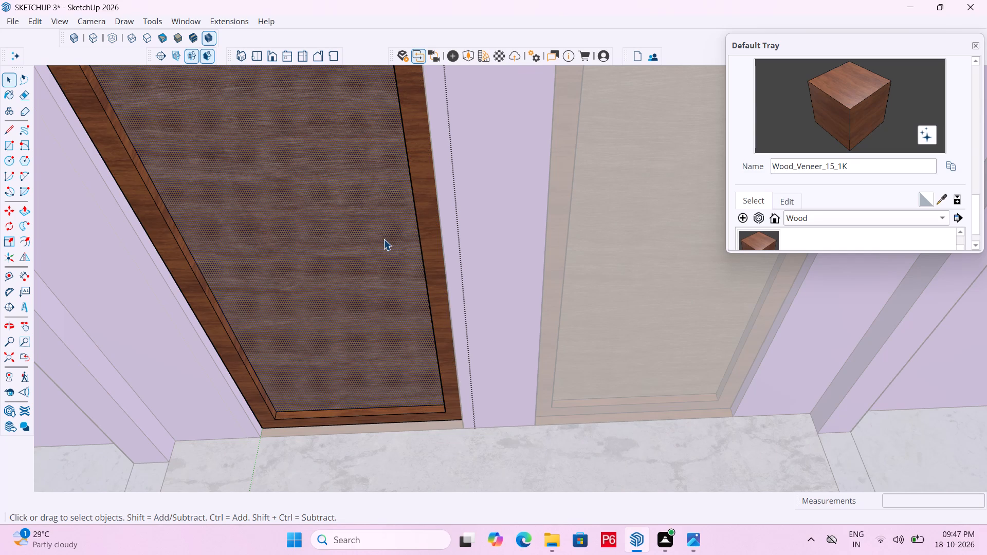
{"action": "left_click", "coordinate": [383, 239]}
{"action": "key", "text": "c"}
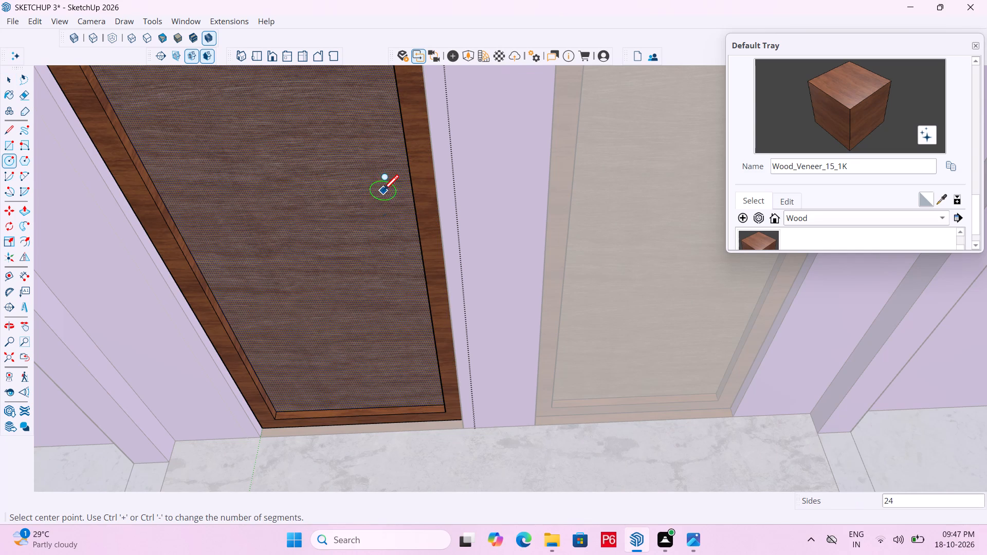
{"action": "scroll", "coordinate": [392, 247], "scroll_direction": "down", "scroll_amount": 5}
{"action": "middle_click_drag", "start_coordinate": [383, 244], "coordinate": [354, 231]}
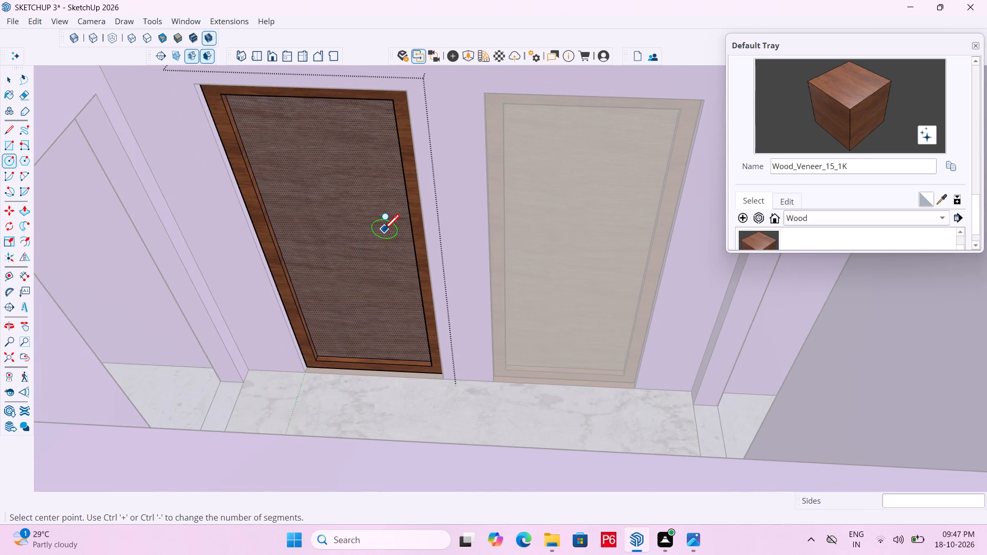
{"action": "scroll", "coordinate": [383, 233], "scroll_direction": "up", "scroll_amount": 1}
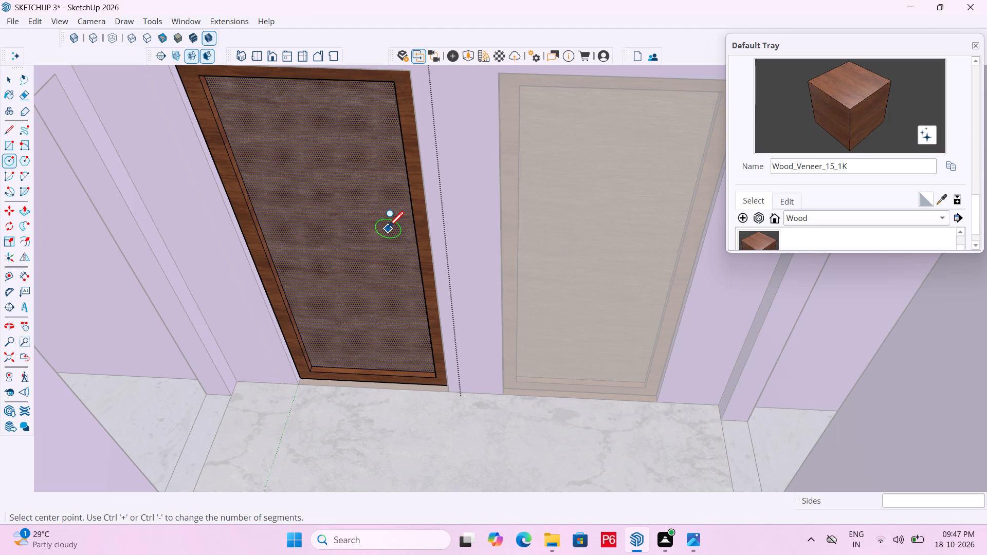
{"action": "left_click", "coordinate": [388, 229]}
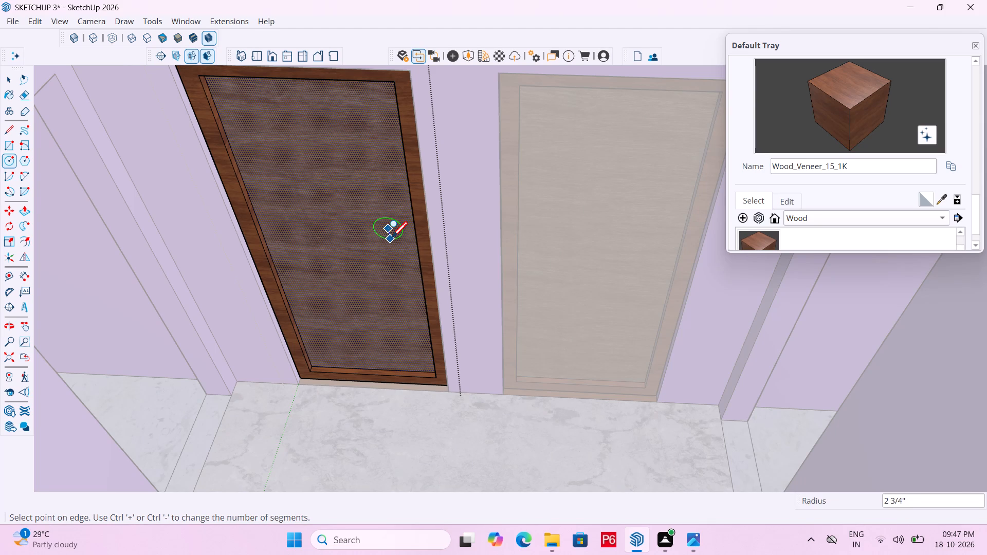
{"action": "scroll", "coordinate": [392, 239], "scroll_direction": "up", "scroll_amount": 4}
{"action": "left_click", "coordinate": [393, 233]}
{"action": "key", "text": "space"}
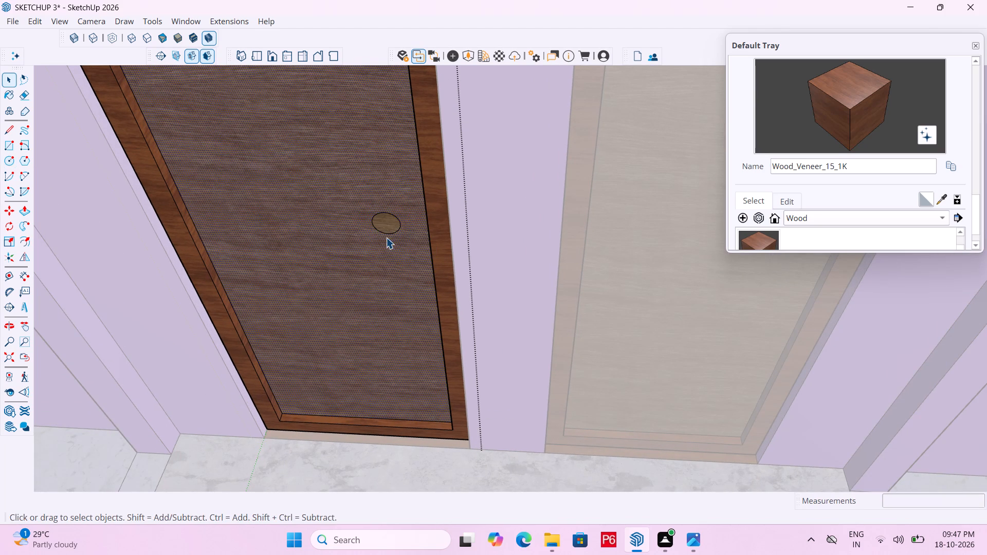
Paint the circle on the kitchen-side door's panel with Metal_06_1K from the Metal materials.
{"action": "left_click", "coordinate": [386, 225]}
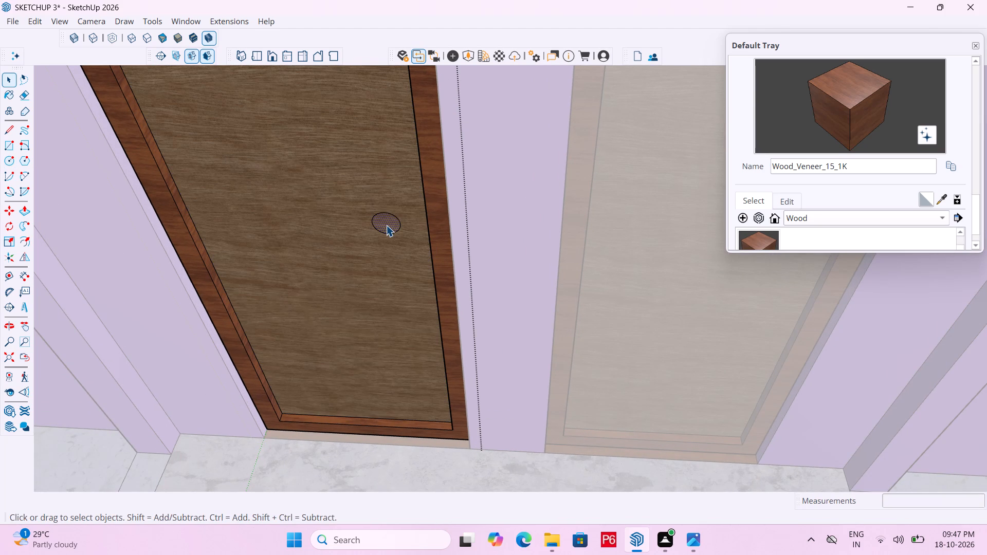
{"action": "key", "text": "b"}
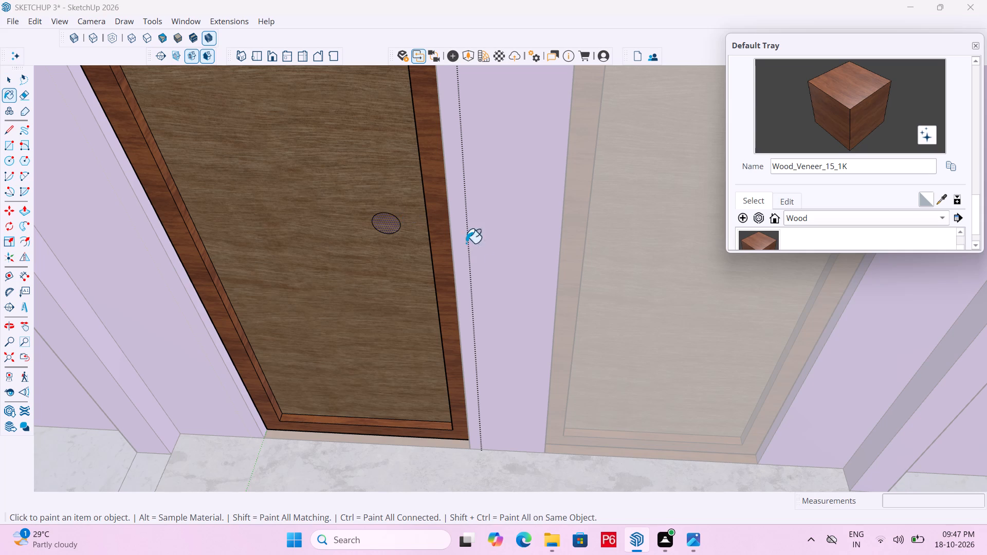
{"action": "key", "text": "b"}
{"action": "scroll", "coordinate": [832, 225], "scroll_direction": "down", "scroll_amount": 2}
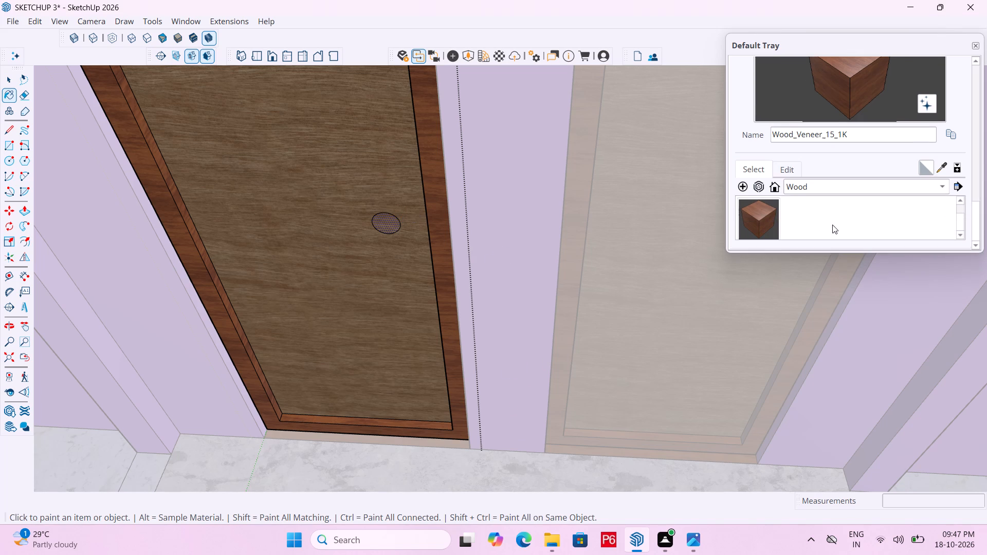
{"action": "left_click", "coordinate": [836, 188]}
{"action": "left_click", "coordinate": [824, 98]}
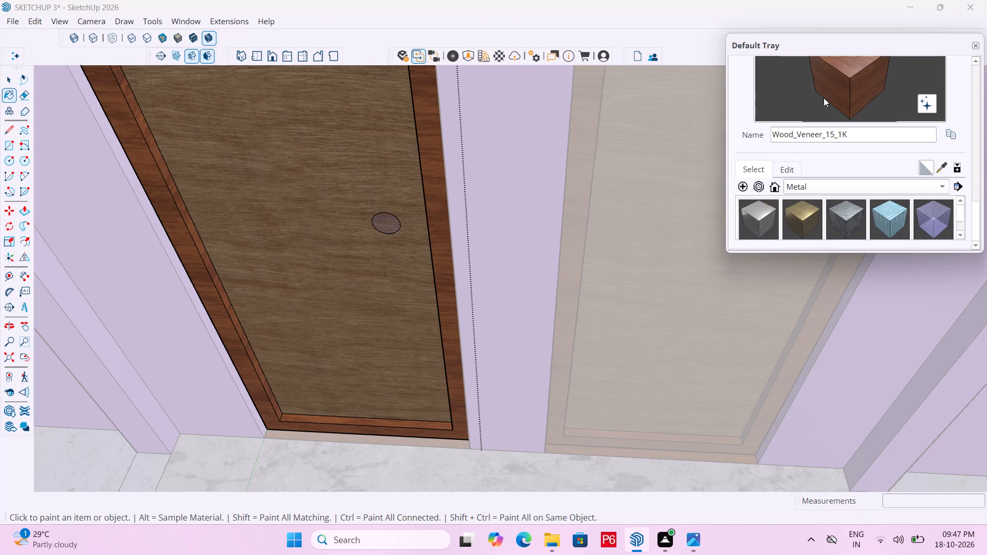
{"action": "left_click", "coordinate": [754, 212]}
{"action": "left_click", "coordinate": [387, 224]}
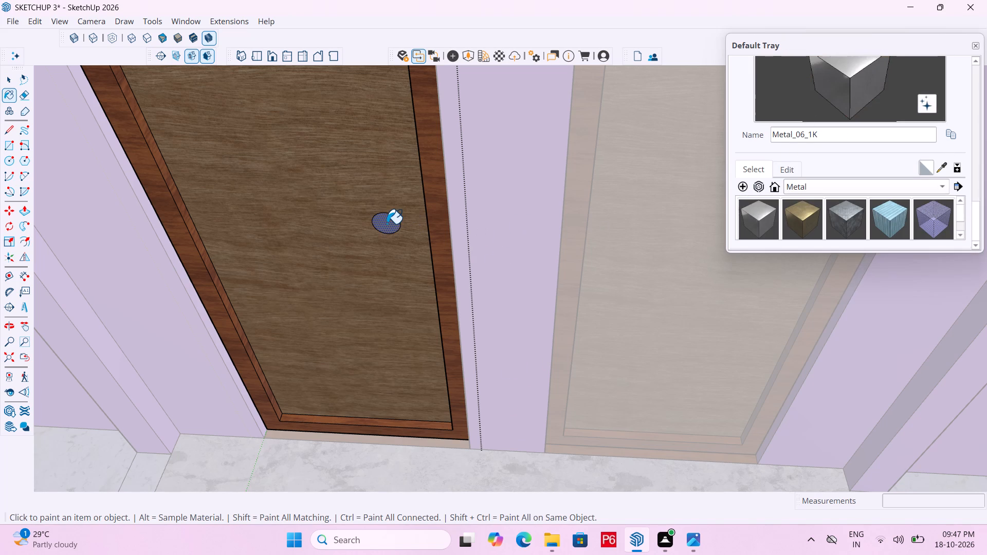
Group the metal circle's face together with its edge.
{"action": "key", "text": "p"}
{"action": "key", "text": "space"}
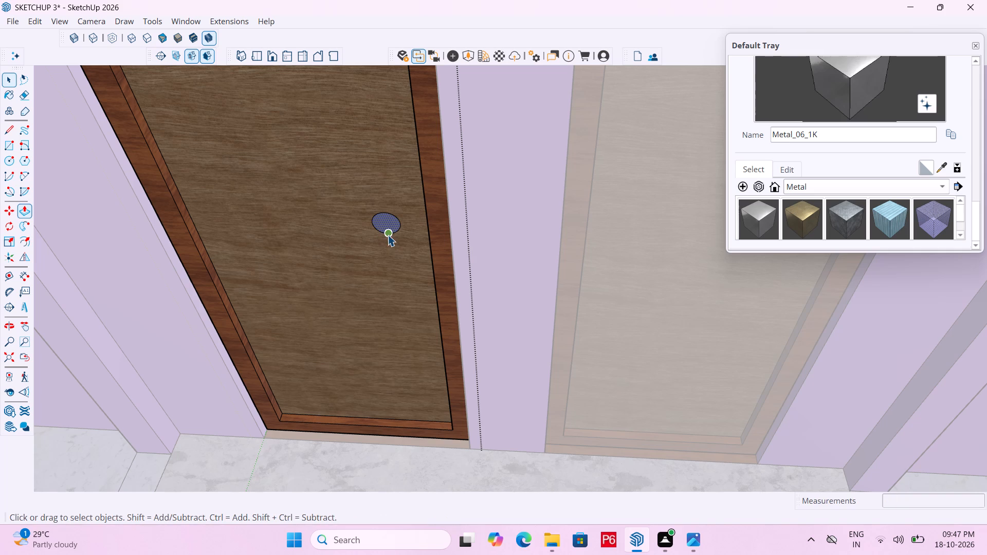
{"action": "double_click", "coordinate": [385, 226]}
{"action": "right_click", "coordinate": [385, 226]}
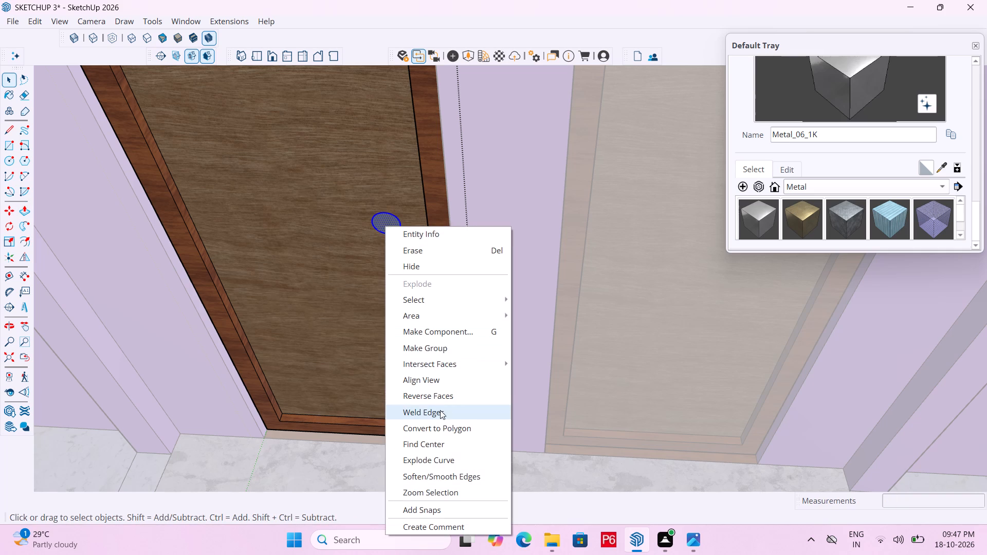
{"action": "left_click", "coordinate": [464, 343]}
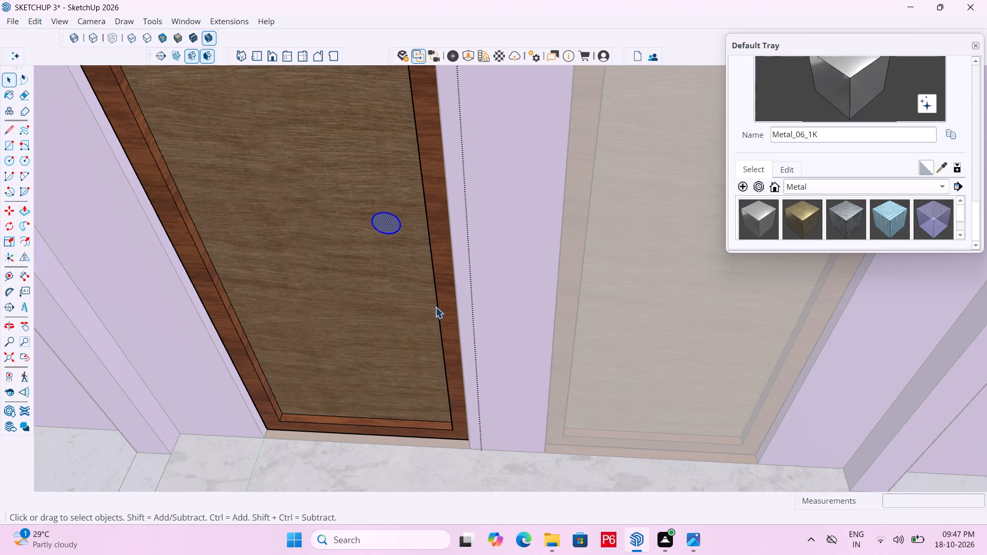
Inside the circle's group, extrude the metal face outward about 1 7/16" to form a round door knob.
{"action": "left_click", "coordinate": [385, 221]}
{"action": "double_click", "coordinate": [382, 227]}
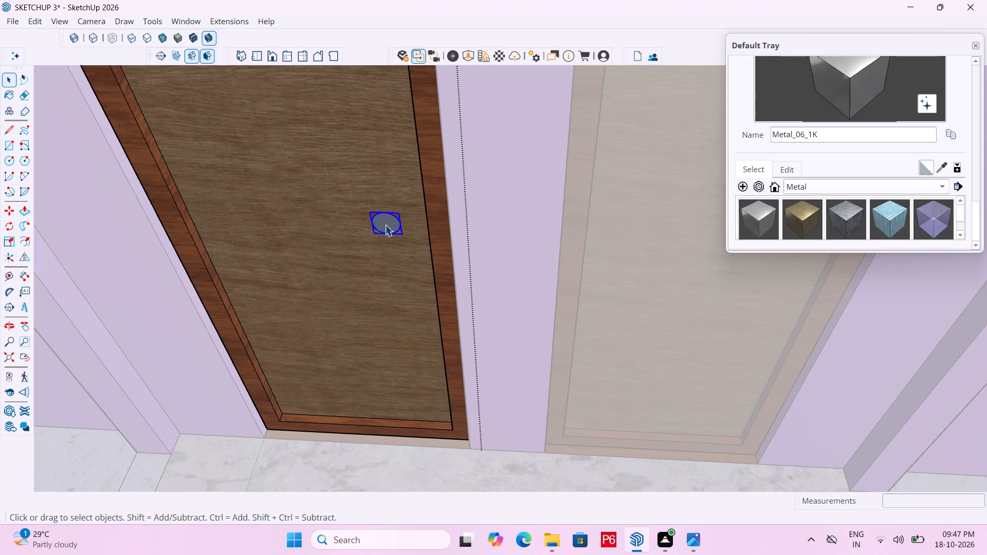
{"action": "double_click", "coordinate": [385, 225]}
{"action": "key", "text": "p"}
{"action": "left_click", "coordinate": [385, 225]}
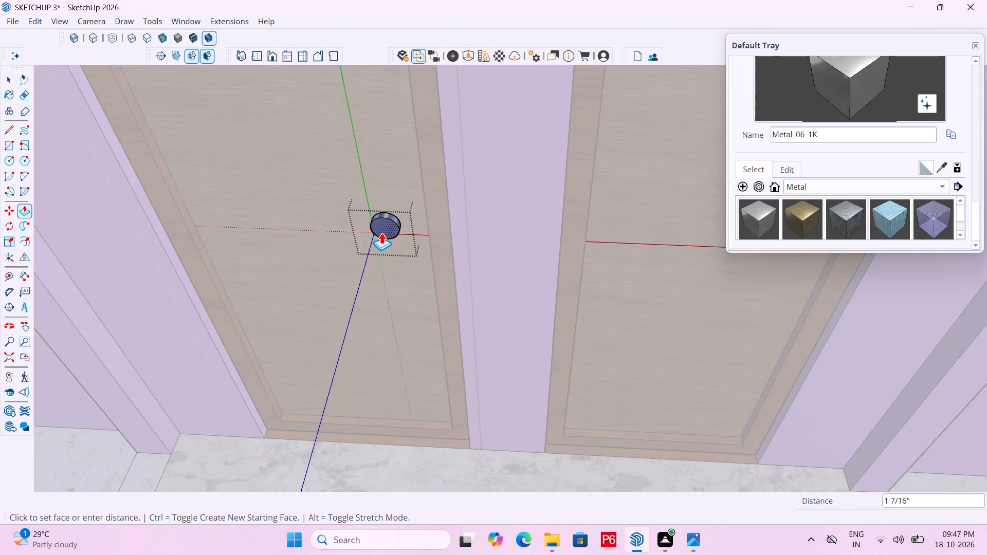
{"action": "double_click", "coordinate": [384, 228]}
{"action": "scroll", "coordinate": [368, 230], "scroll_direction": "down", "scroll_amount": 3}
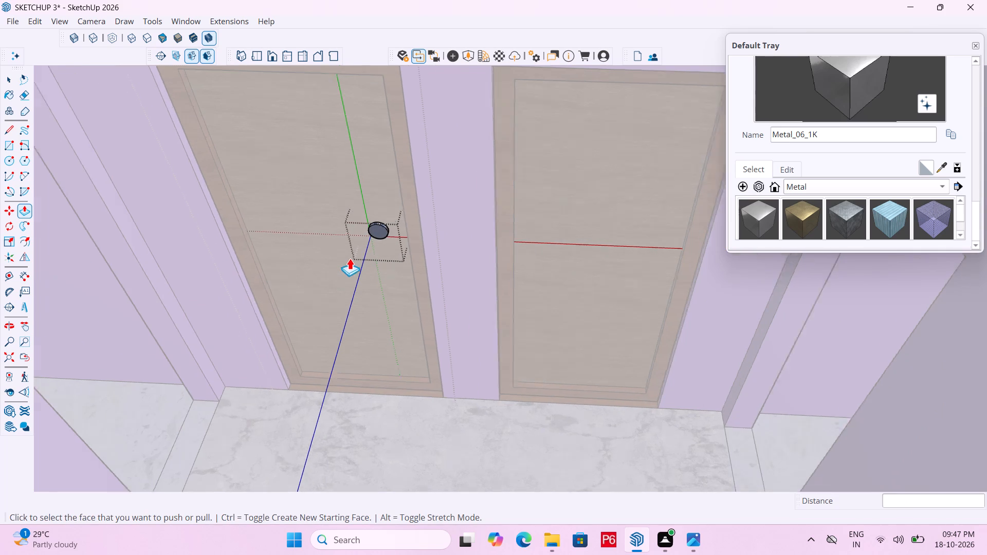
{"action": "scroll", "coordinate": [350, 258], "scroll_direction": "down", "scroll_amount": 2}
{"action": "key", "text": "space"}
Save the model with the metal knob on the kitchen-side door.
{"action": "key", "text": "ctrl+s"}
{"action": "key", "text": "ctrl+s"}
{"action": "key", "text": "space"}
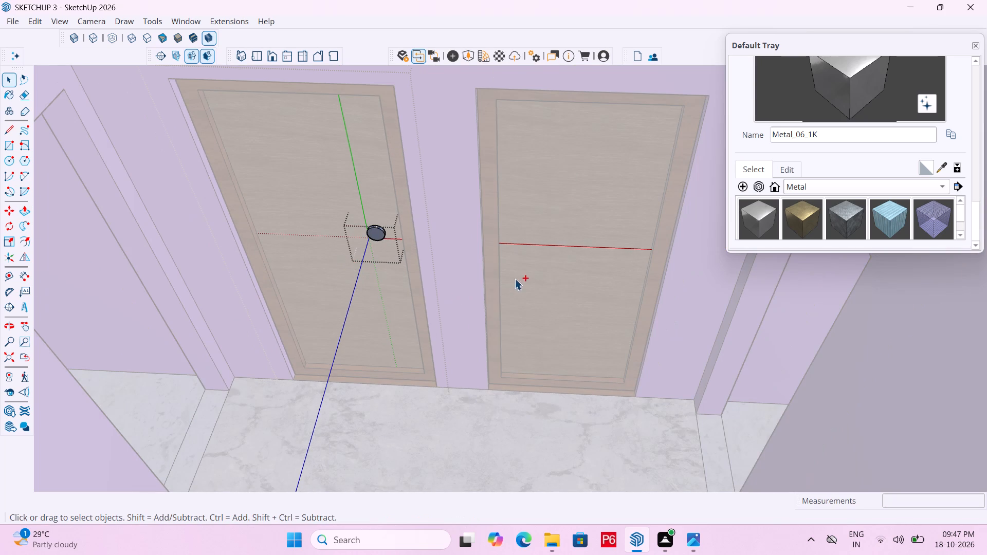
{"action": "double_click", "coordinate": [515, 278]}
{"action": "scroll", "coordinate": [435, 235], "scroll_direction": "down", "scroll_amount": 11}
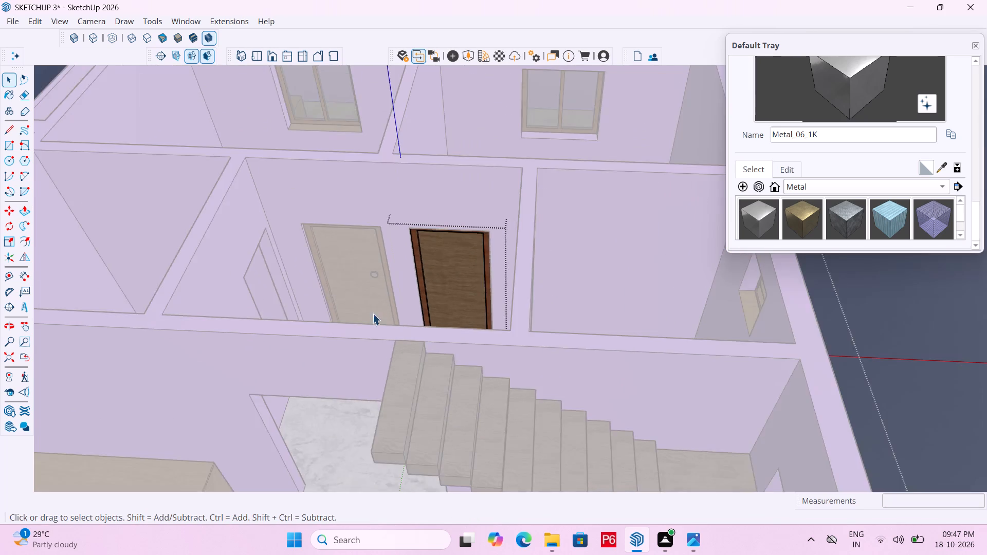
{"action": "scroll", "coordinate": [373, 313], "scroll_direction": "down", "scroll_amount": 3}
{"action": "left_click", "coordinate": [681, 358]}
Copy the round metal knob about 2' 7 7/16" along the red axis onto the adjacent bedroom door's panel, near its inner frame edge.
{"action": "scroll", "coordinate": [267, 258], "scroll_direction": "up", "scroll_amount": 14}
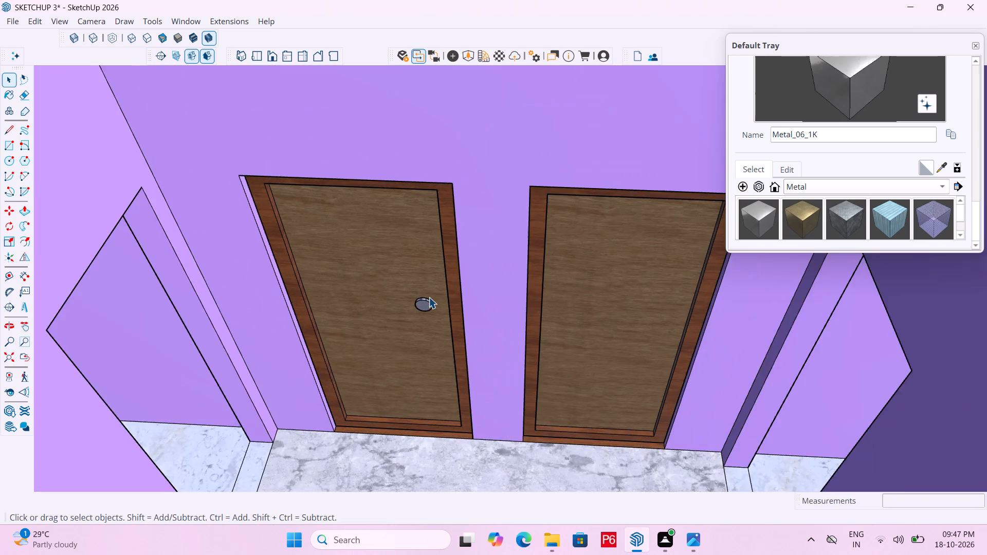
{"action": "double_click", "coordinate": [428, 297]}
{"action": "left_click", "coordinate": [422, 305]}
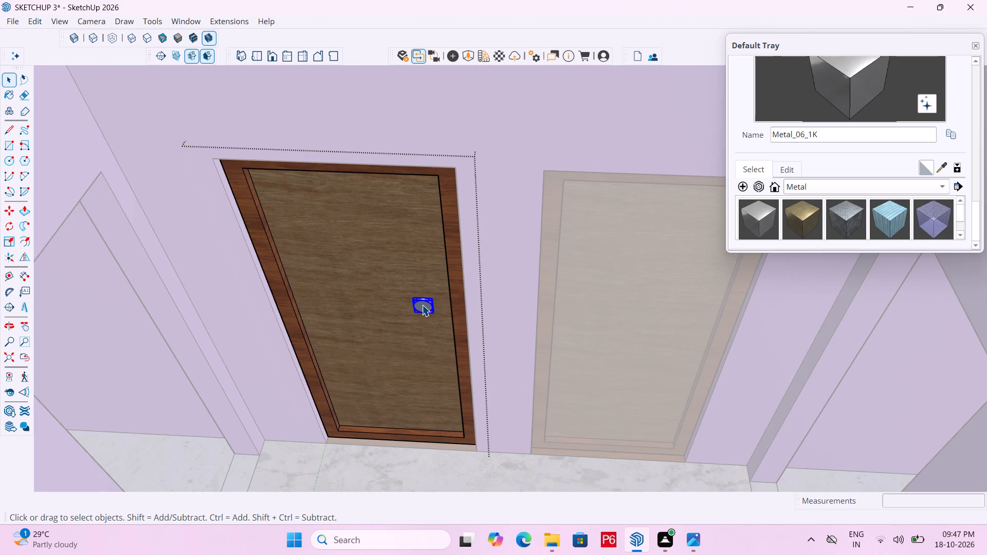
{"action": "key", "text": "m"}
{"action": "key", "text": "space"}
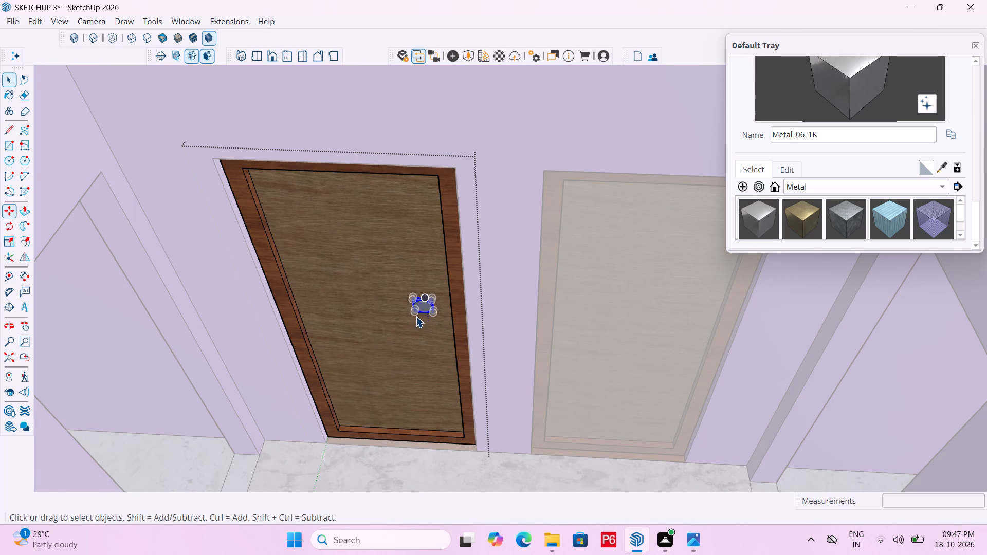
{"action": "scroll", "coordinate": [424, 306], "scroll_direction": "up", "scroll_amount": 18}
{"action": "middle_click_drag", "start_coordinate": [439, 317], "coordinate": [359, 306]}
{"action": "key", "text": "m"}
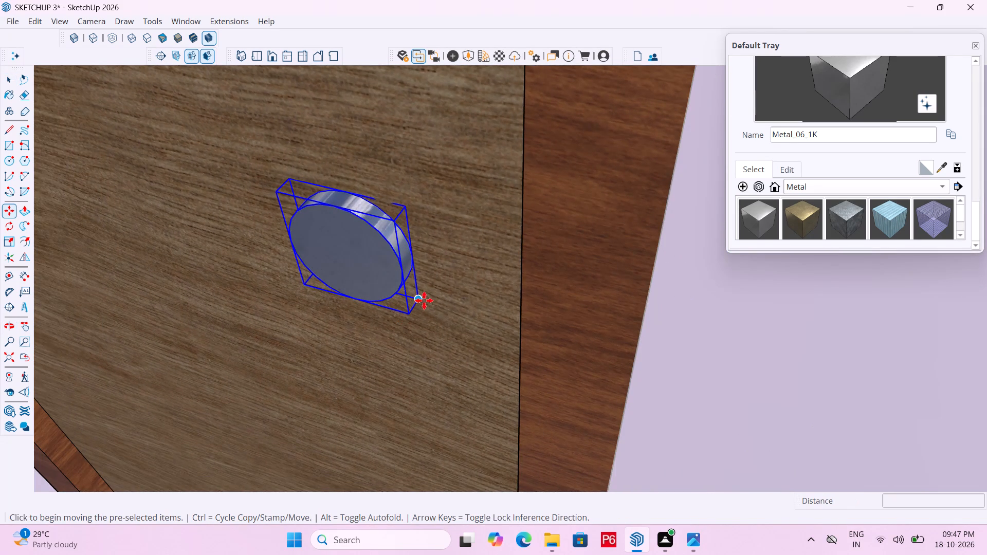
{"action": "left_click", "coordinate": [424, 301]}
{"action": "scroll", "coordinate": [389, 276], "scroll_direction": "down", "scroll_amount": 6}
{"action": "scroll", "coordinate": [300, 249], "scroll_direction": "down", "scroll_amount": 12}
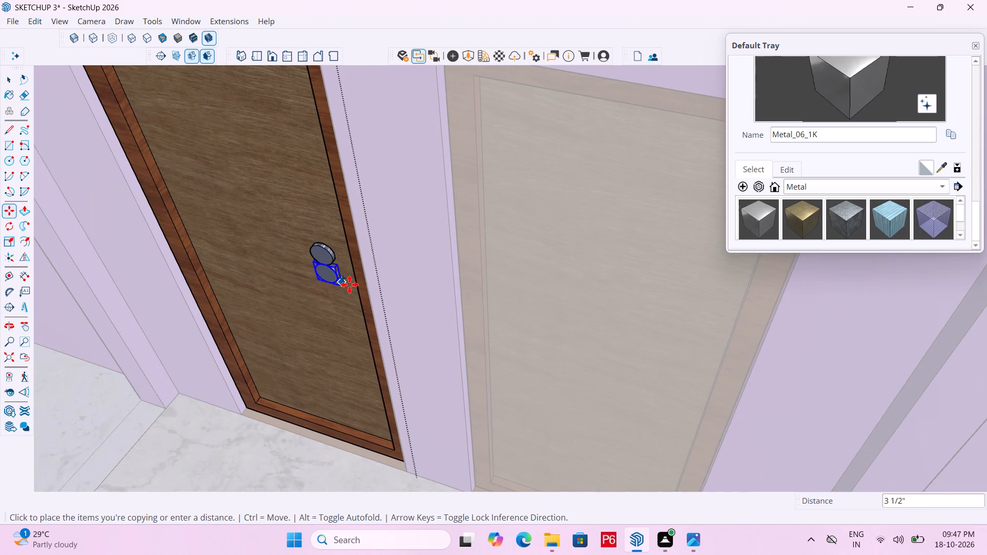
{"action": "scroll", "coordinate": [524, 323], "scroll_direction": "up", "scroll_amount": 5}
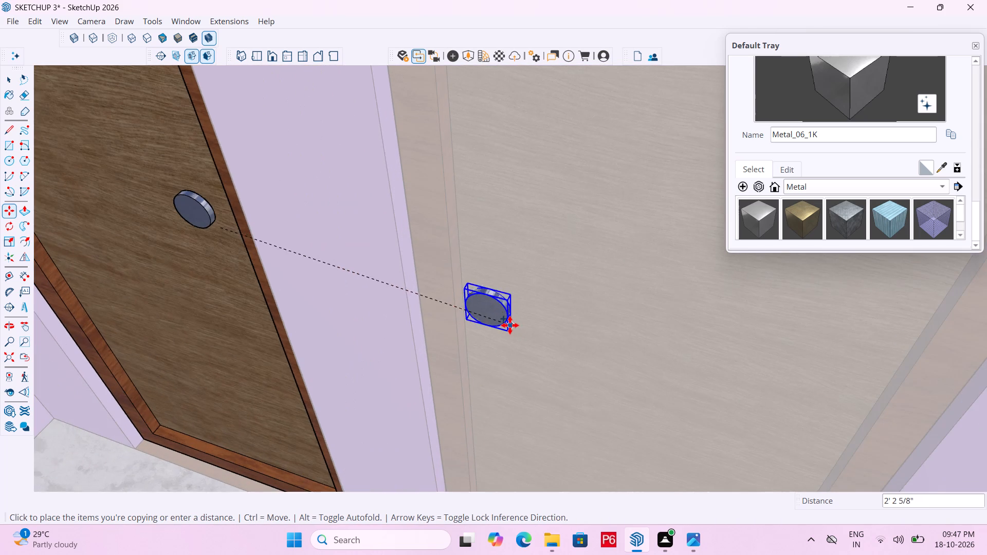
{"action": "scroll", "coordinate": [513, 321], "scroll_direction": "up", "scroll_amount": 4}
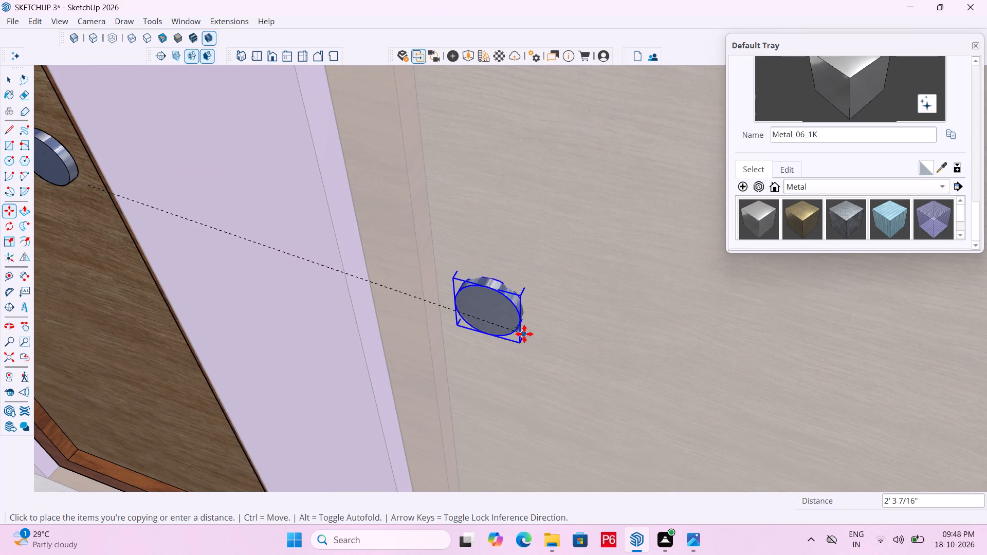
{"action": "middle_click_drag", "start_coordinate": [524, 342], "coordinate": [259, 262]}
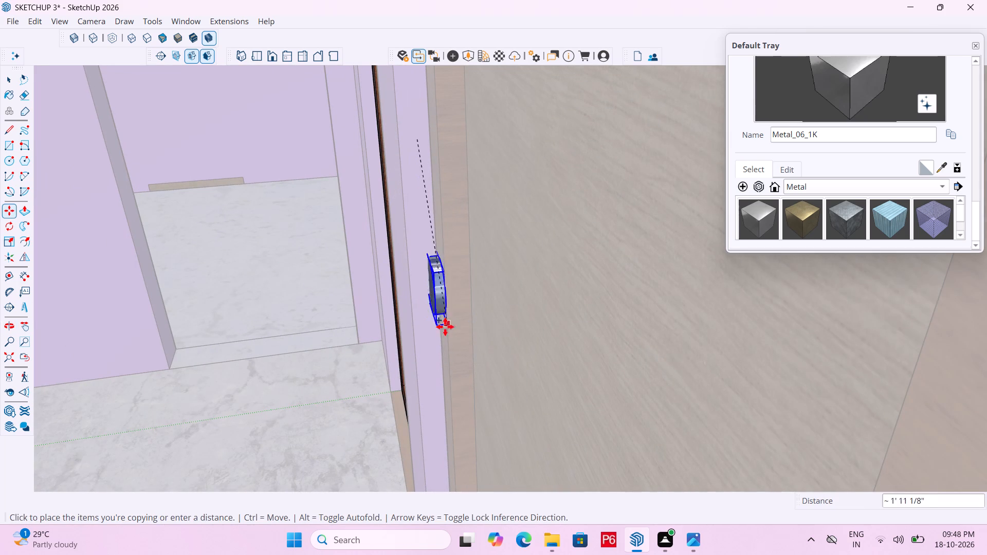
{"action": "left_click", "coordinate": [510, 328]}
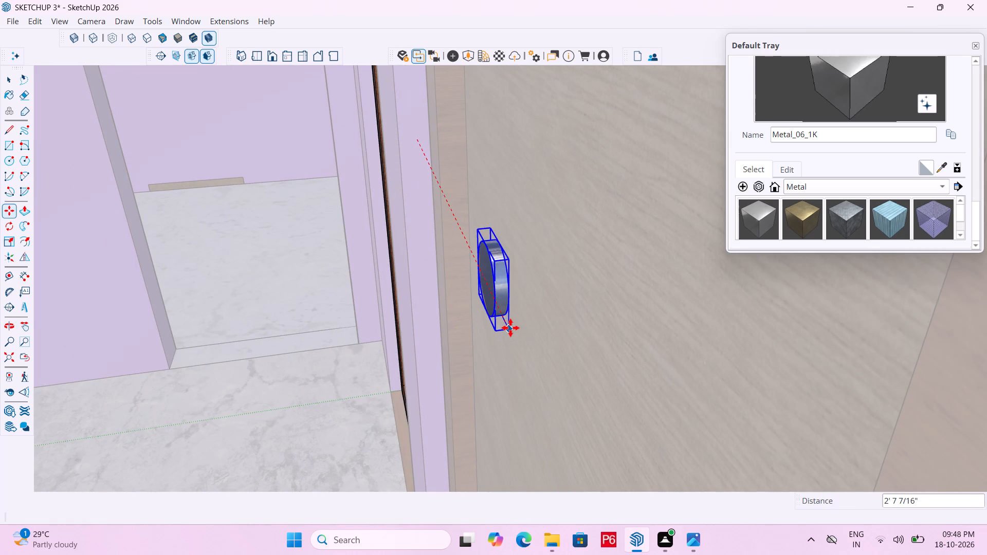
{"action": "middle_click_drag", "start_coordinate": [474, 347], "coordinate": [803, 350]}
{"action": "scroll", "coordinate": [626, 326], "scroll_direction": "down", "scroll_amount": 5}
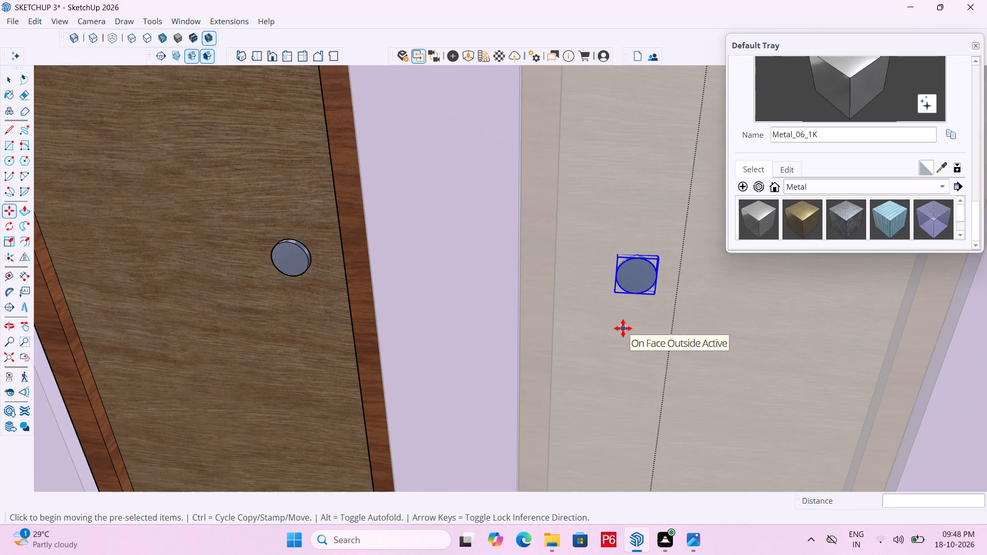
Save the model with knobs on both bedroom doors.
{"action": "key", "text": "ctrl+s"}
{"action": "key", "text": "ctrl+s"}
Leave the door group and examine the whole house and its doorways from above and from several angles.
{"action": "scroll", "coordinate": [500, 318], "scroll_direction": "down", "scroll_amount": 6}
{"action": "scroll", "coordinate": [427, 274], "scroll_direction": "down", "scroll_amount": 5}
{"action": "key", "text": "space"}
{"action": "scroll", "coordinate": [475, 284], "scroll_direction": "down", "scroll_amount": 2}
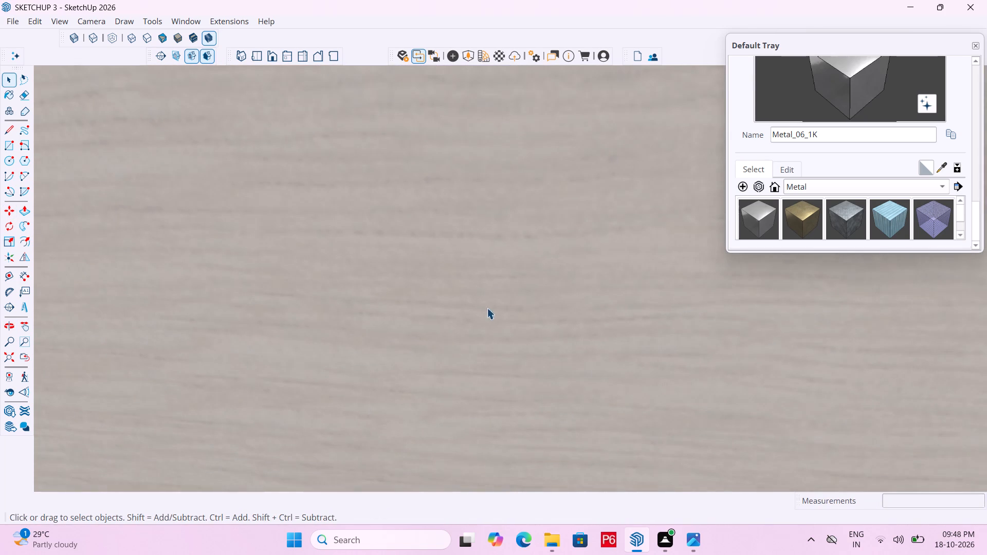
{"action": "left_click", "coordinate": [254, 58]}
{"action": "scroll", "coordinate": [351, 208], "scroll_direction": "down", "scroll_amount": 12}
{"action": "middle_click_drag", "start_coordinate": [447, 304], "coordinate": [407, 244]}
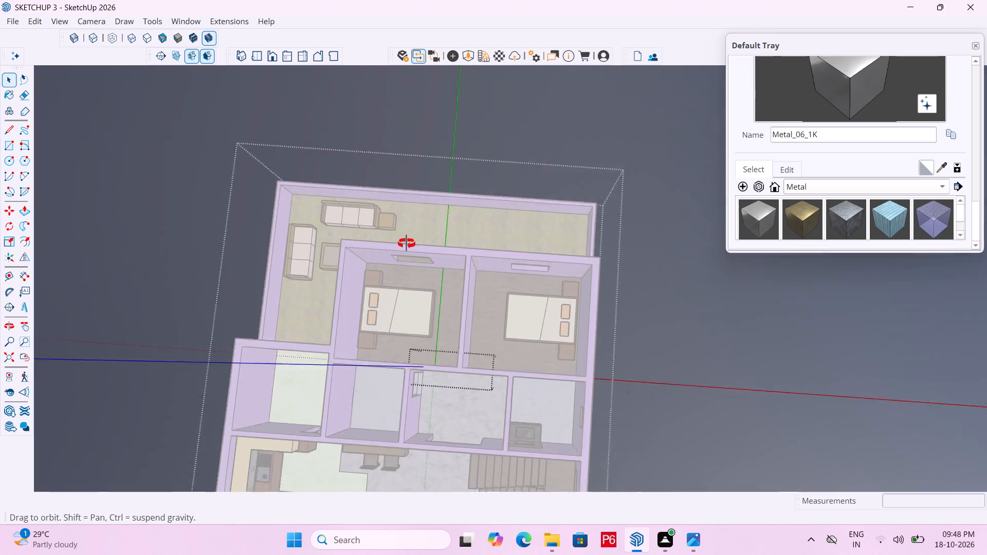
{"action": "middle_click_drag", "start_coordinate": [407, 244], "coordinate": [365, 138]}
{"action": "key", "text": "space"}
{"action": "left_click", "coordinate": [661, 353]}
{"action": "middle_click_drag", "start_coordinate": [651, 355], "coordinate": [129, 354]}
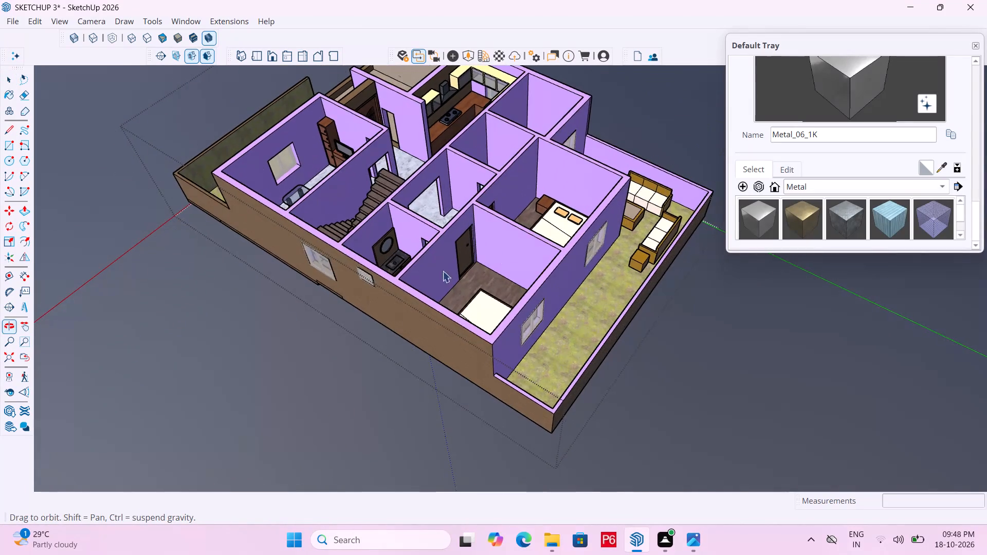
{"action": "middle_click_drag", "start_coordinate": [545, 238], "coordinate": [921, 242]}
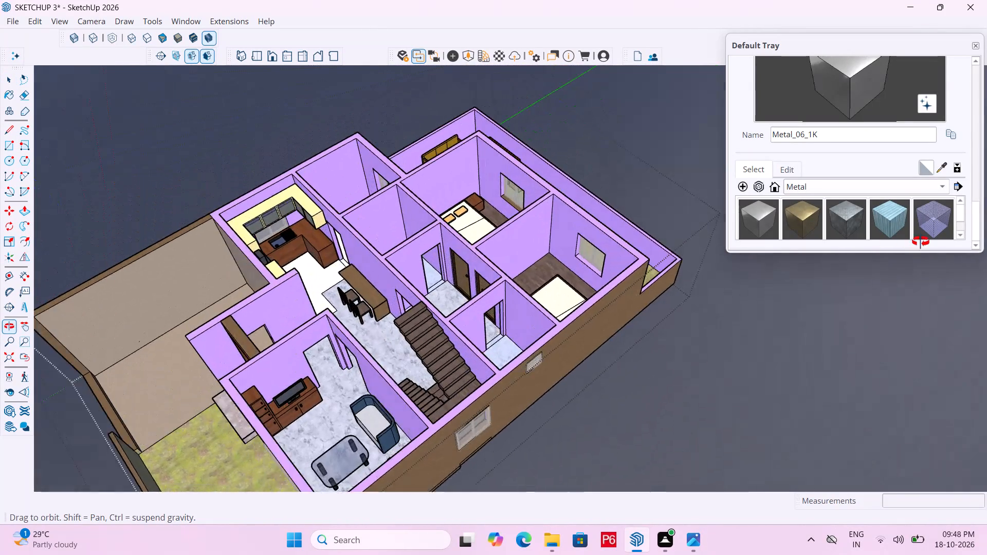
{"action": "middle_click_drag", "start_coordinate": [921, 242], "coordinate": [922, 242]}
{"action": "middle_click_drag", "start_coordinate": [431, 267], "coordinate": [652, 248]}
{"action": "middle_click_drag", "start_coordinate": [402, 286], "coordinate": [579, 296]}
{"action": "scroll", "coordinate": [579, 296], "scroll_direction": "up", "scroll_amount": 4}
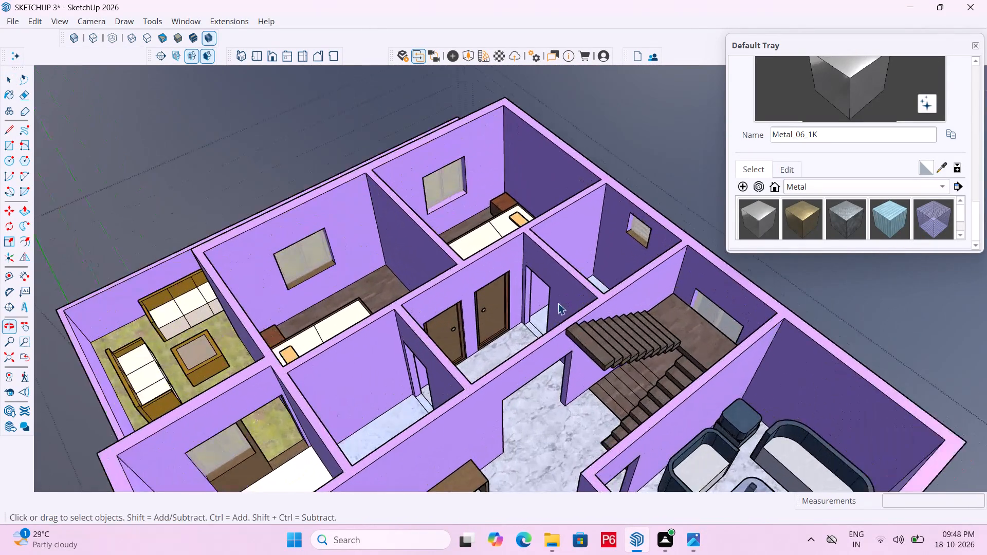
Draw a rectangular face filling the open doorway in the hall's end wall beside the two bedroom doors and make it a group.
{"action": "middle_click_drag", "start_coordinate": [540, 311], "coordinate": [654, 310]}
{"action": "scroll", "coordinate": [654, 310], "scroll_direction": "up", "scroll_amount": 7}
{"action": "key", "text": "r"}
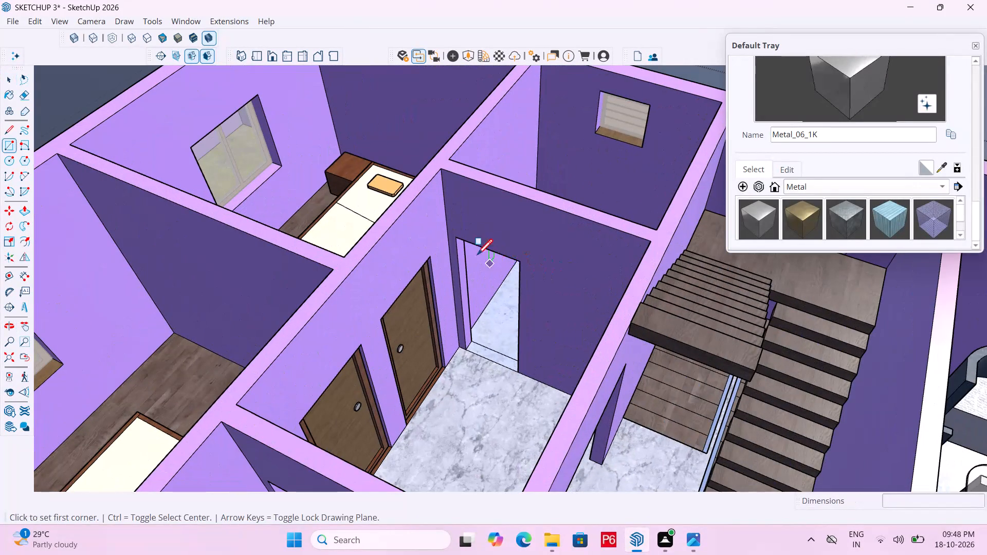
{"action": "left_click", "coordinate": [454, 238]}
{"action": "left_click", "coordinate": [519, 368]}
{"action": "key", "text": "space"}
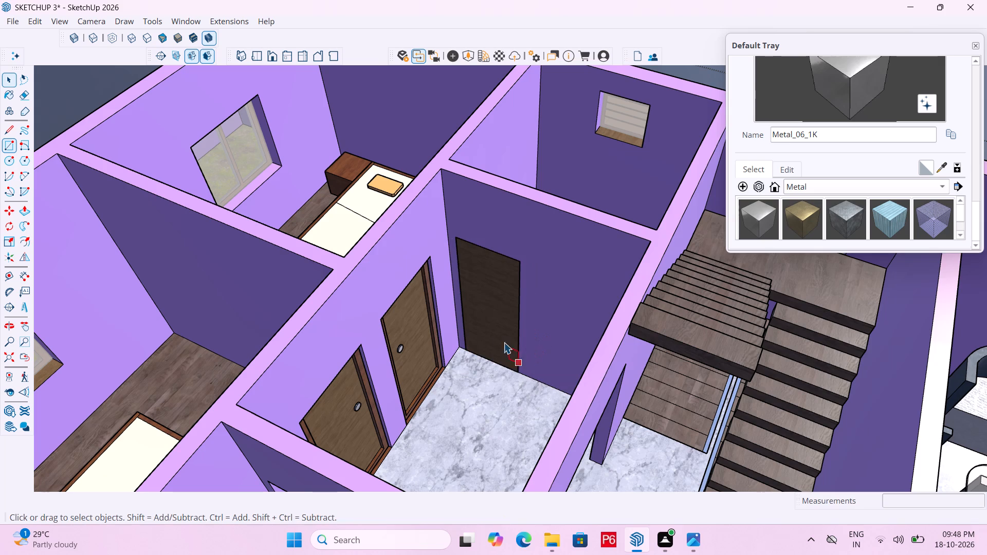
{"action": "left_click", "coordinate": [493, 287]}
{"action": "double_click", "coordinate": [493, 287]}
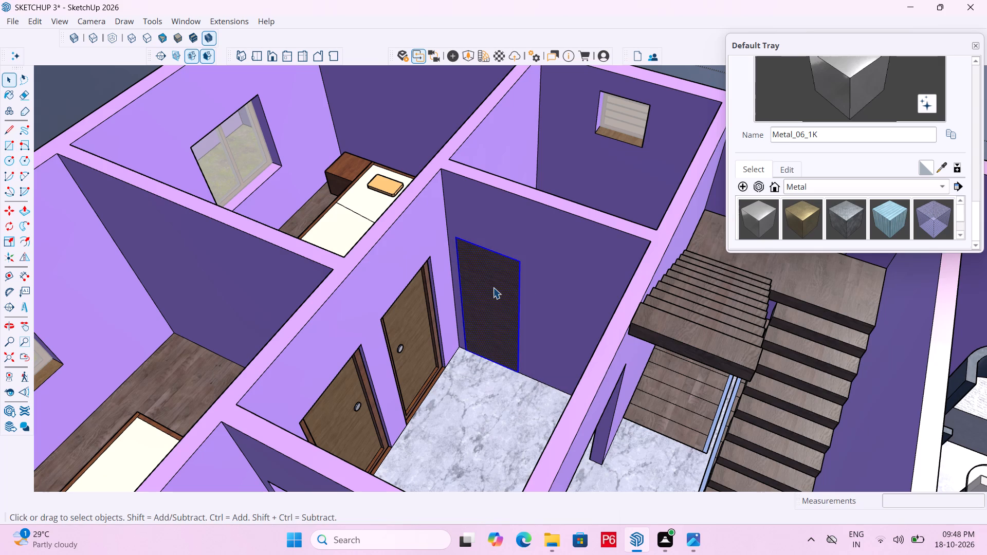
{"action": "right_click", "coordinate": [493, 287]}
{"action": "left_click", "coordinate": [545, 408]}
Paint the new door face inside its group with the Fabric material Carpet_01_1K.
{"action": "double_click", "coordinate": [475, 276]}
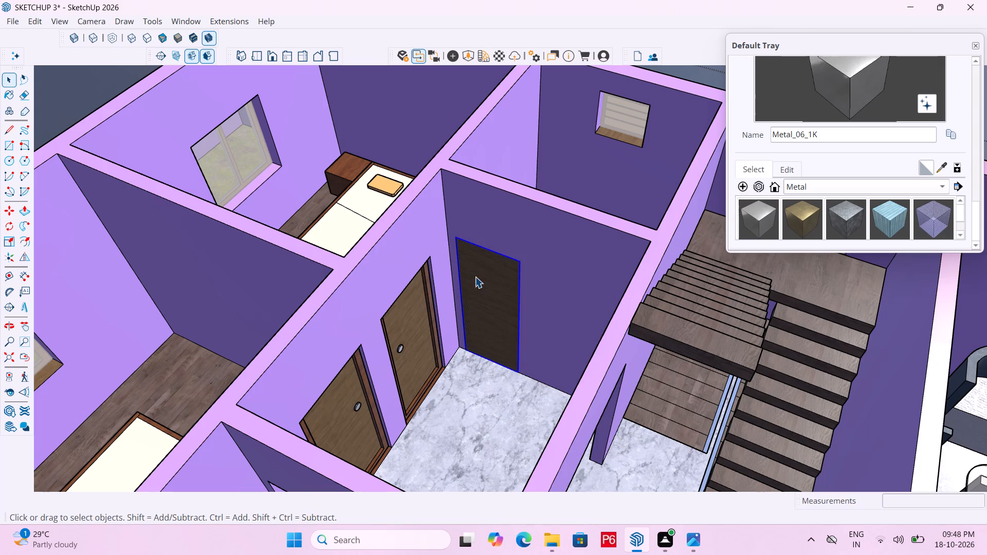
{"action": "left_click", "coordinate": [895, 188]}
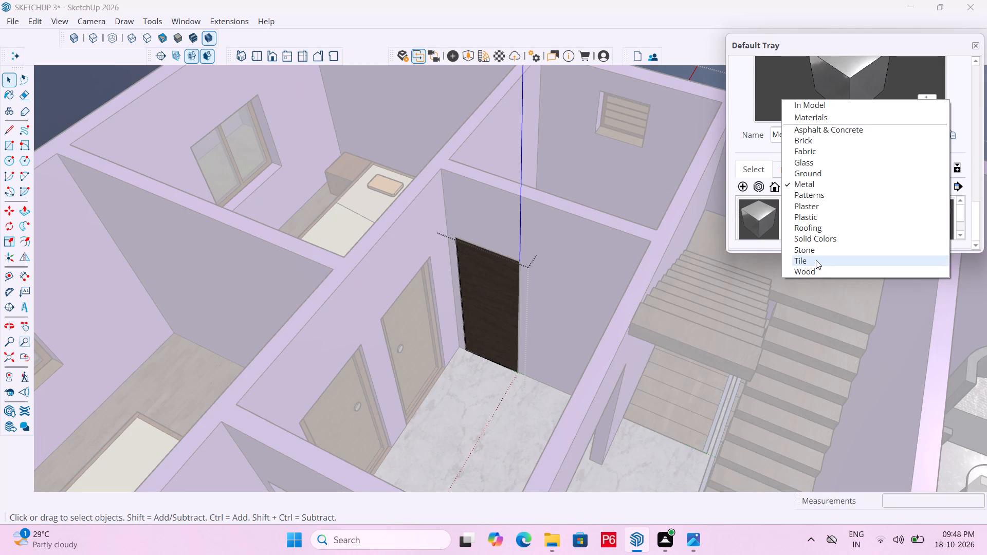
{"action": "left_click", "coordinate": [827, 217]}
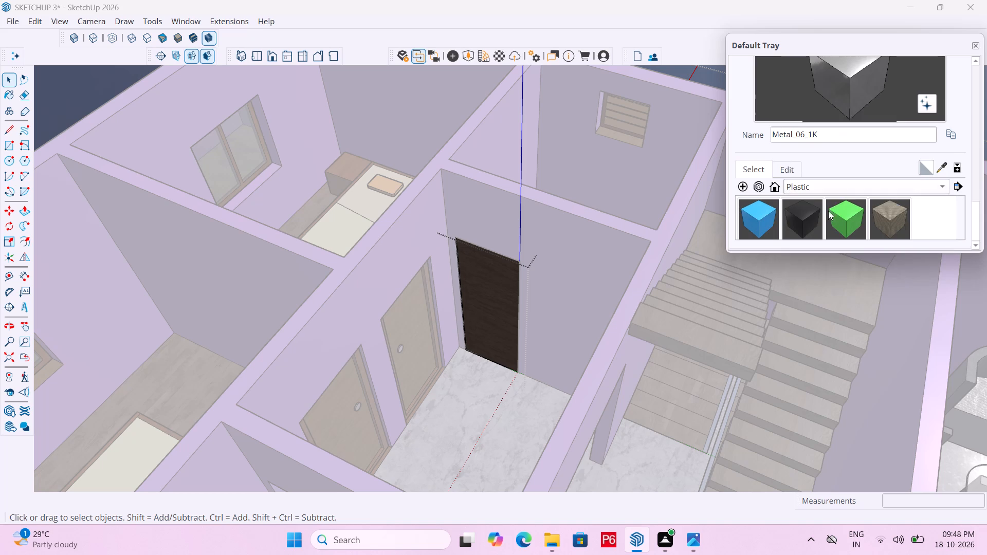
{"action": "left_click", "coordinate": [842, 188]}
{"action": "left_click", "coordinate": [814, 184]}
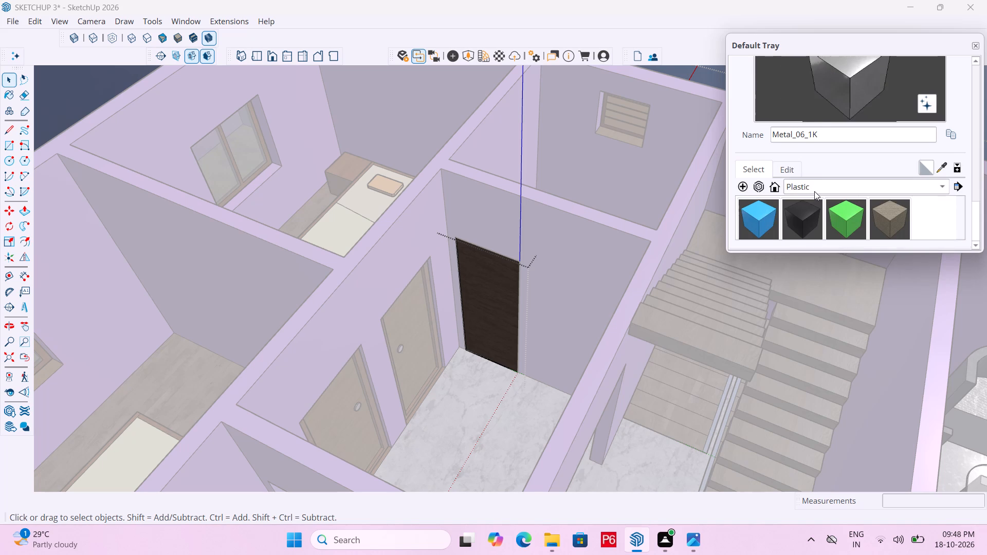
{"action": "left_click", "coordinate": [814, 191]}
{"action": "left_click", "coordinate": [825, 178]}
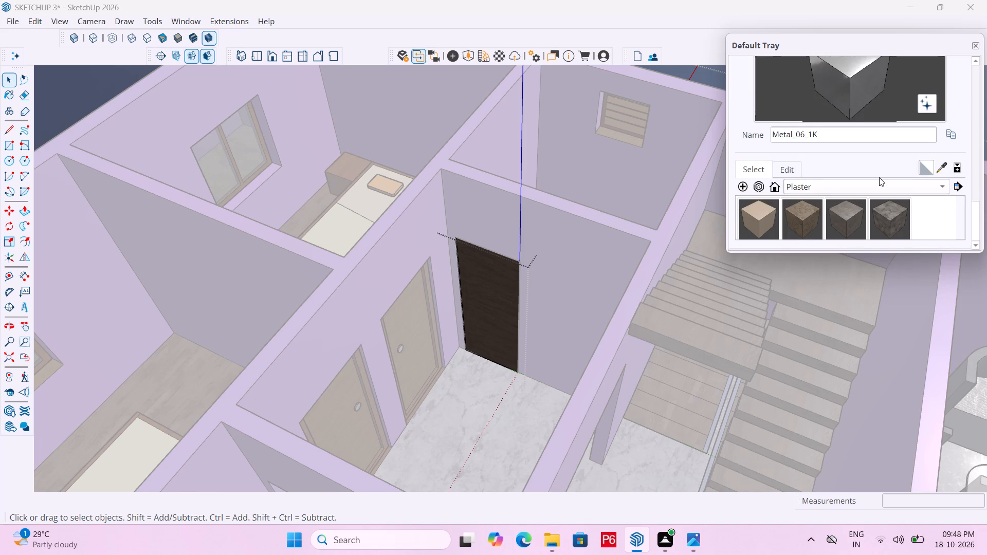
{"action": "left_click", "coordinate": [871, 189]}
{"action": "left_click", "coordinate": [821, 165]}
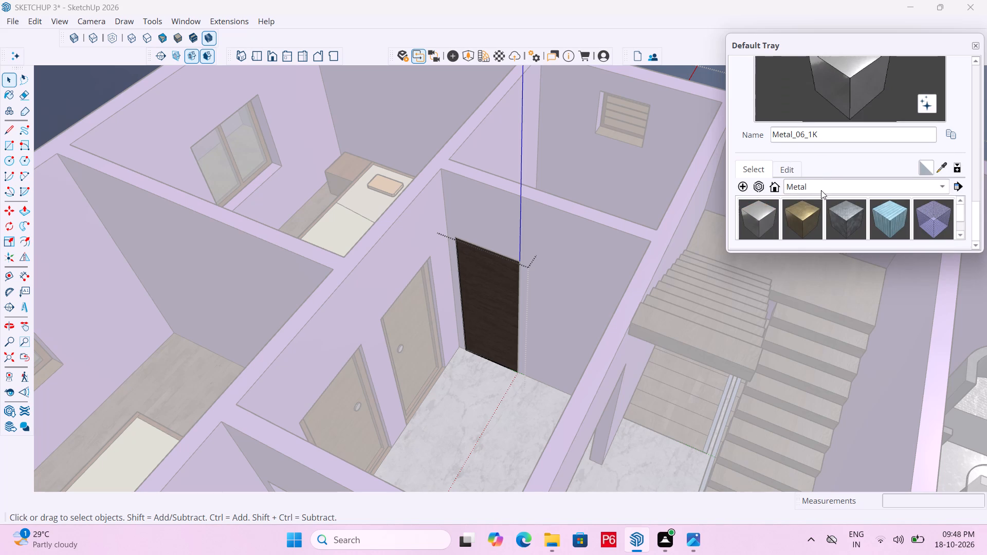
{"action": "left_click", "coordinate": [821, 190]}
{"action": "left_click", "coordinate": [822, 164]}
{"action": "left_click", "coordinate": [820, 182]}
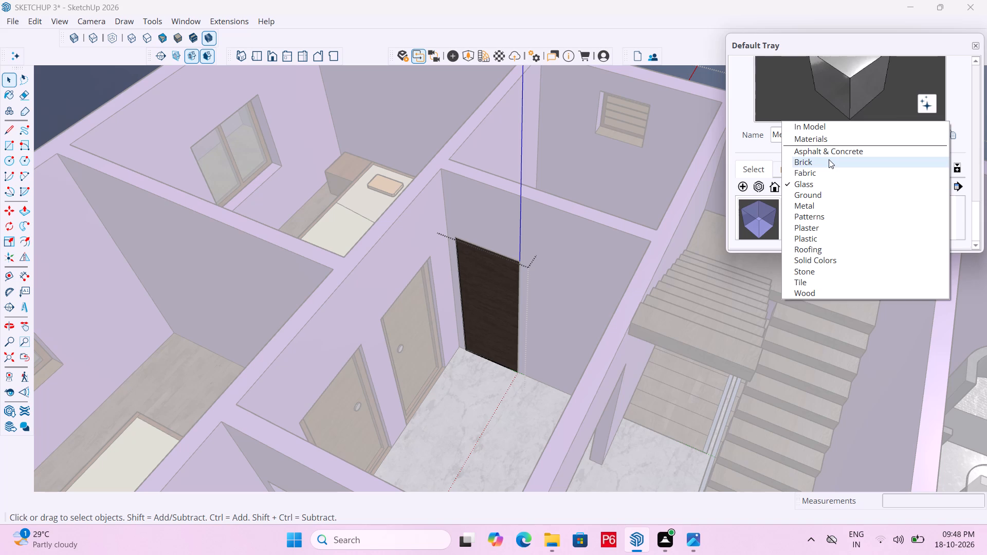
{"action": "left_click", "coordinate": [826, 173]}
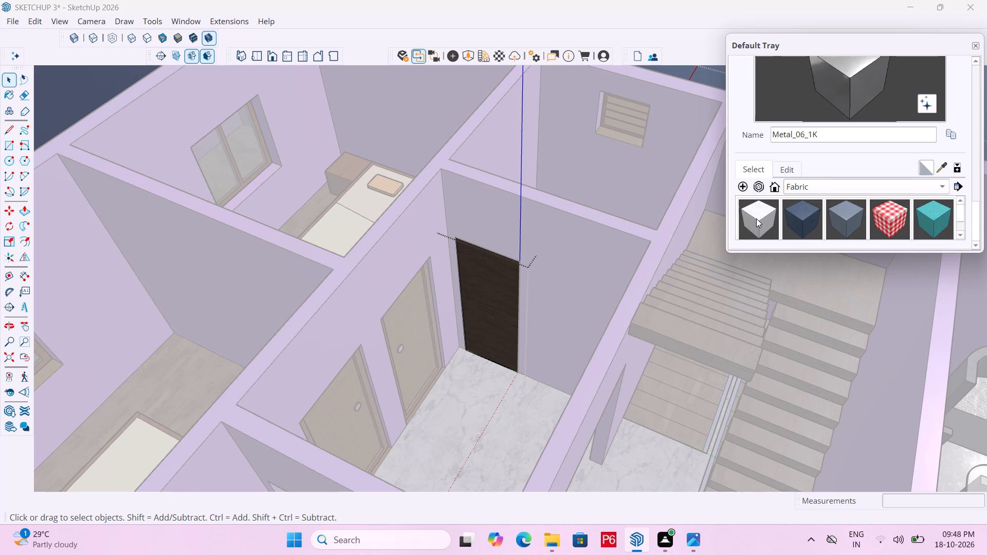
{"action": "double_click", "coordinate": [820, 191]}
{"action": "left_click", "coordinate": [818, 184]}
{"action": "left_click", "coordinate": [765, 215]}
{"action": "left_click", "coordinate": [487, 272]}
Examine the painted door panel in the hall's end doorway up close and from farther away, inside and outside its group.
{"action": "middle_click_drag", "start_coordinate": [506, 318], "coordinate": [575, 281]}
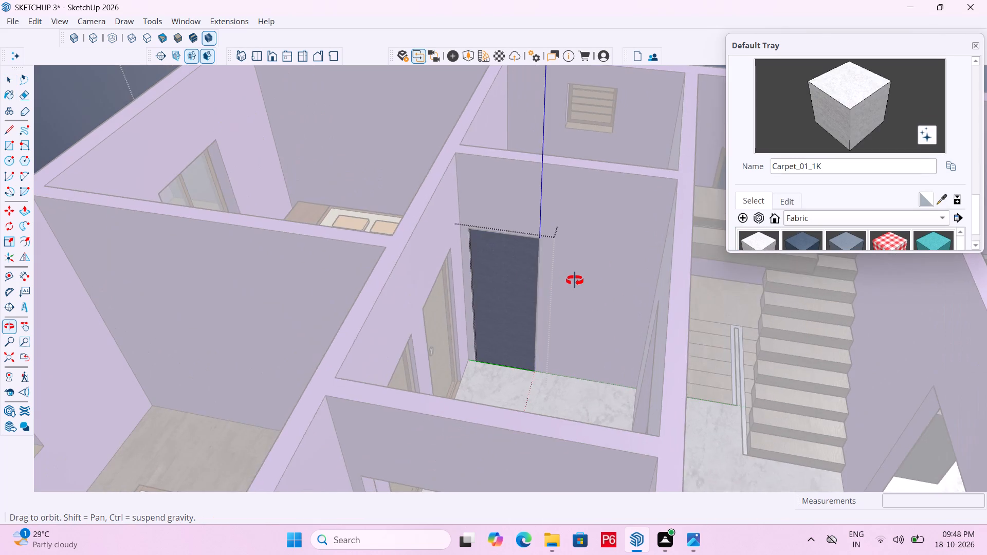
{"action": "middle_click_drag", "start_coordinate": [575, 281], "coordinate": [569, 281]}
{"action": "scroll", "coordinate": [542, 293], "scroll_direction": "up", "scroll_amount": 11}
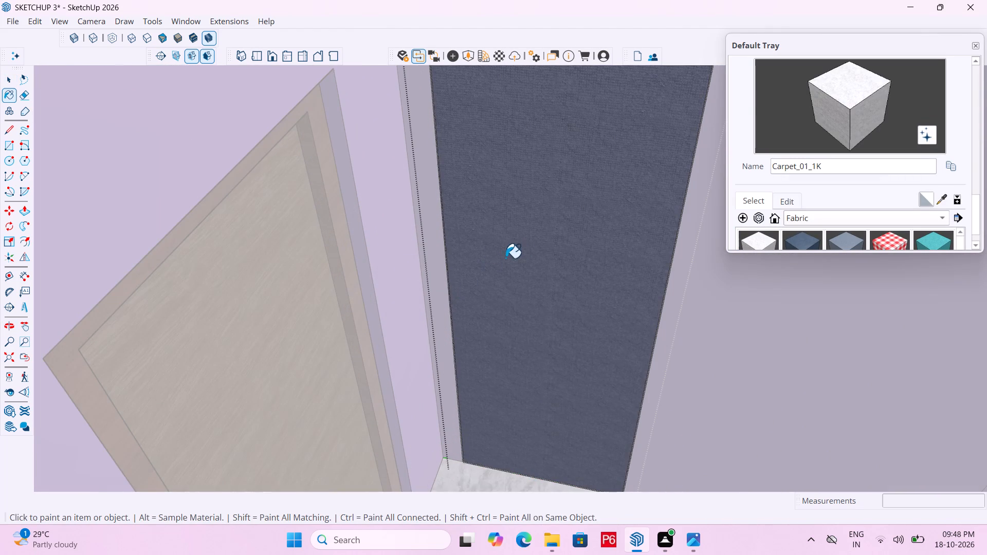
{"action": "scroll", "coordinate": [362, 285], "scroll_direction": "down", "scroll_amount": 12}
{"action": "key", "text": "space"}
{"action": "left_click", "coordinate": [439, 267]}
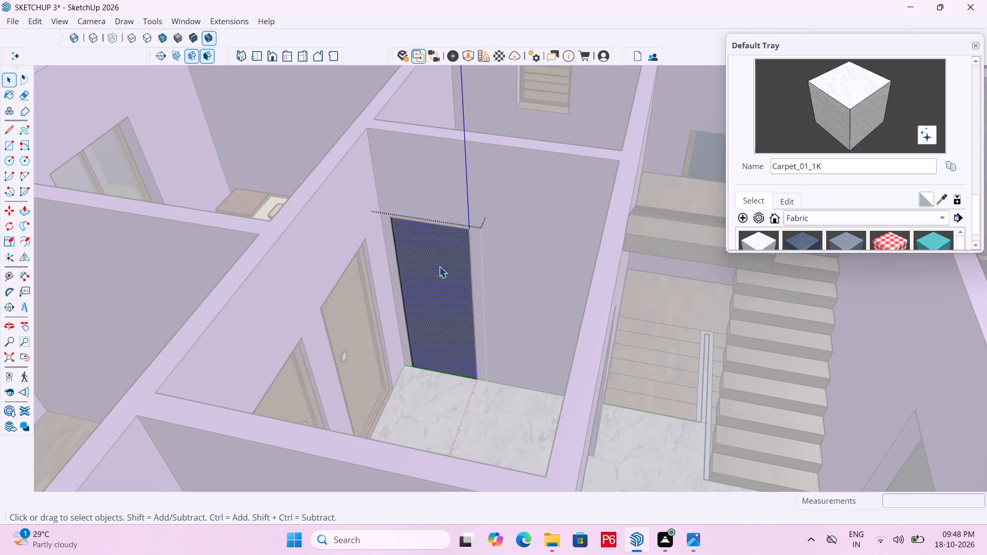
{"action": "double_click", "coordinate": [441, 254]}
{"action": "scroll", "coordinate": [497, 287], "scroll_direction": "down", "scroll_amount": 5}
{"action": "double_click", "coordinate": [164, 159]}
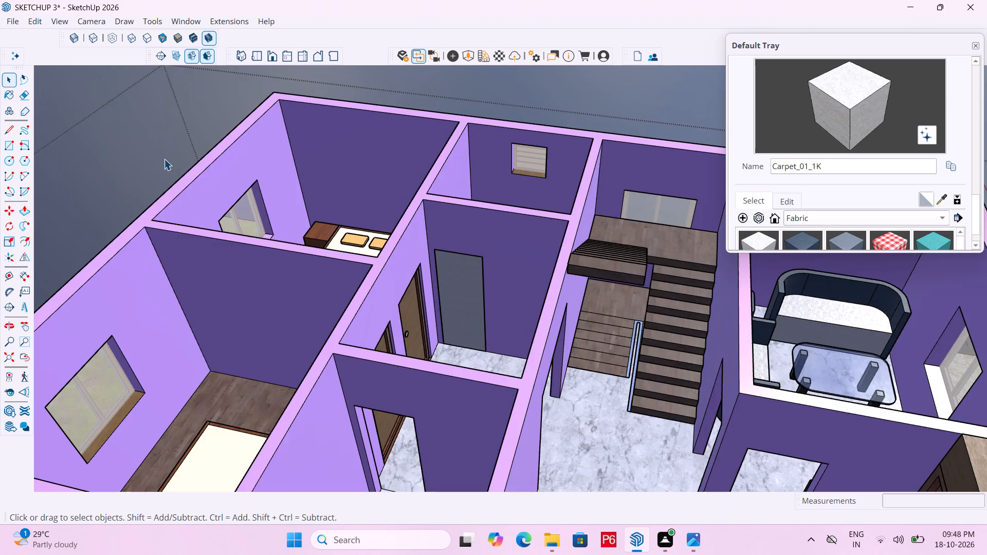
{"action": "scroll", "coordinate": [499, 313], "scroll_direction": "up", "scroll_amount": 5}
{"action": "left_click", "coordinate": [452, 287]}
{"action": "double_click", "coordinate": [438, 254]}
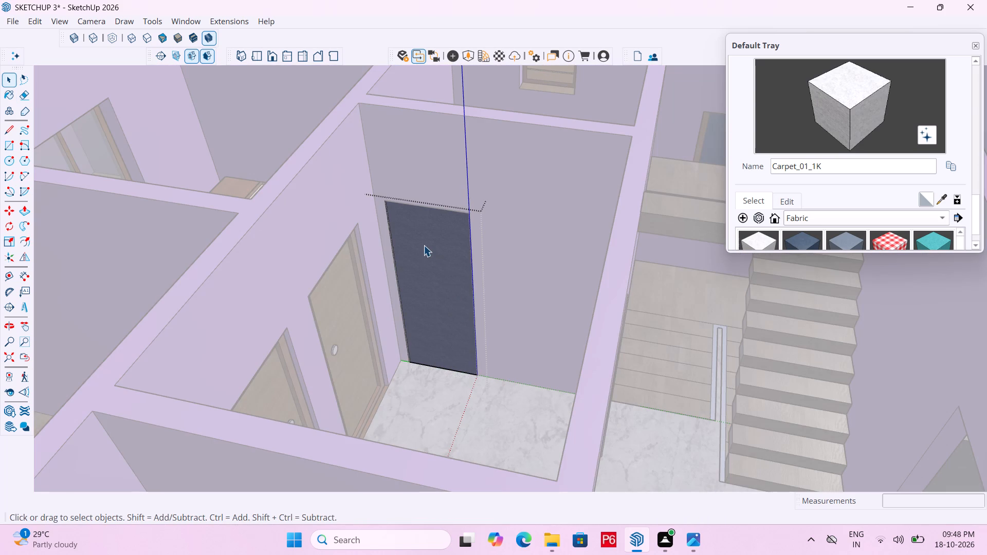
{"action": "double_click", "coordinate": [424, 243]}
{"action": "scroll", "coordinate": [435, 257], "scroll_direction": "up", "scroll_amount": 5}
{"action": "key", "text": "space"}
{"action": "scroll", "coordinate": [461, 279], "scroll_direction": "down", "scroll_amount": 2}
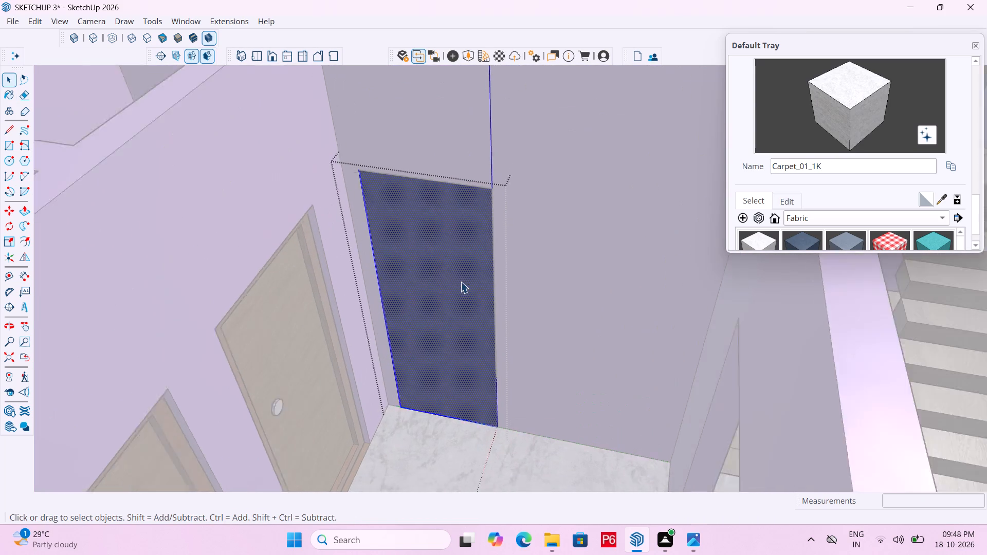
{"action": "scroll", "coordinate": [461, 282], "scroll_direction": "down", "scroll_amount": 9}
{"action": "double_click", "coordinate": [187, 124]}
{"action": "scroll", "coordinate": [541, 276], "scroll_direction": "up", "scroll_amount": 4}
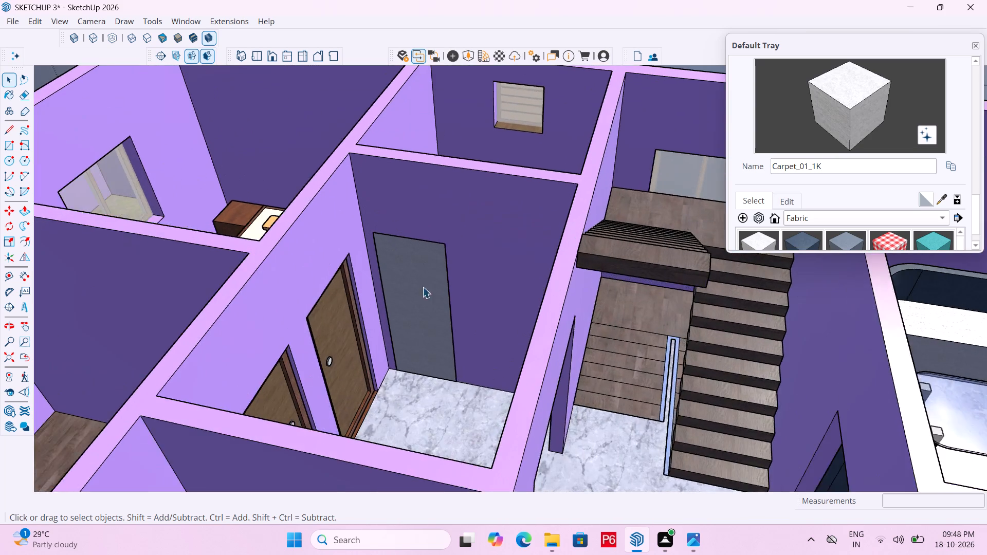
{"action": "middle_click_drag", "start_coordinate": [414, 284], "coordinate": [438, 294]}
{"action": "scroll", "coordinate": [393, 289], "scroll_direction": "up", "scroll_amount": 10}
{"action": "scroll", "coordinate": [480, 197], "scroll_direction": "down", "scroll_amount": 5}
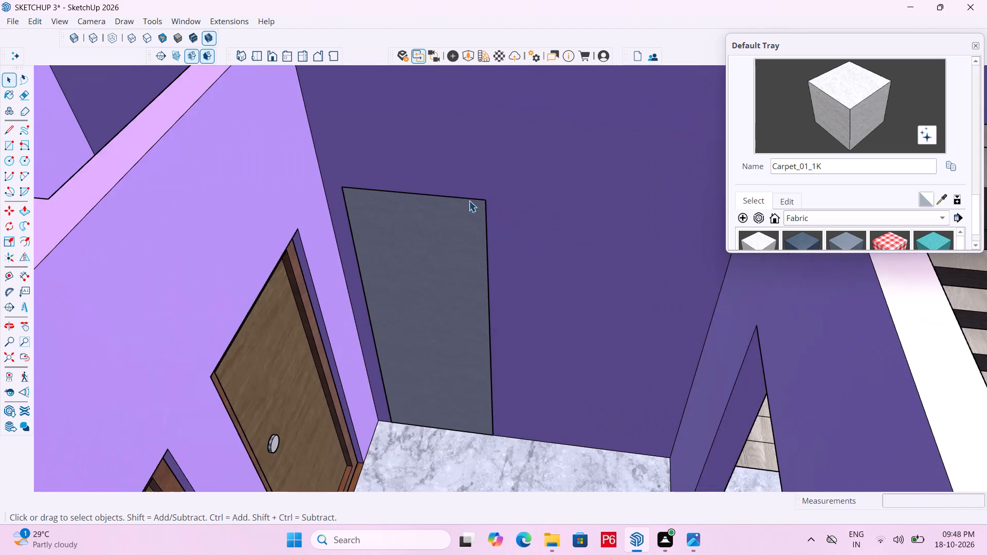
{"action": "scroll", "coordinate": [469, 200], "scroll_direction": "down", "scroll_amount": 1}
{"action": "middle_click_drag", "start_coordinate": [443, 227], "coordinate": [411, 223]}
Open the end-wall door's group and offset its face outline inward about 2 13/16" to mark out the frame.
{"action": "left_click", "coordinate": [409, 230]}
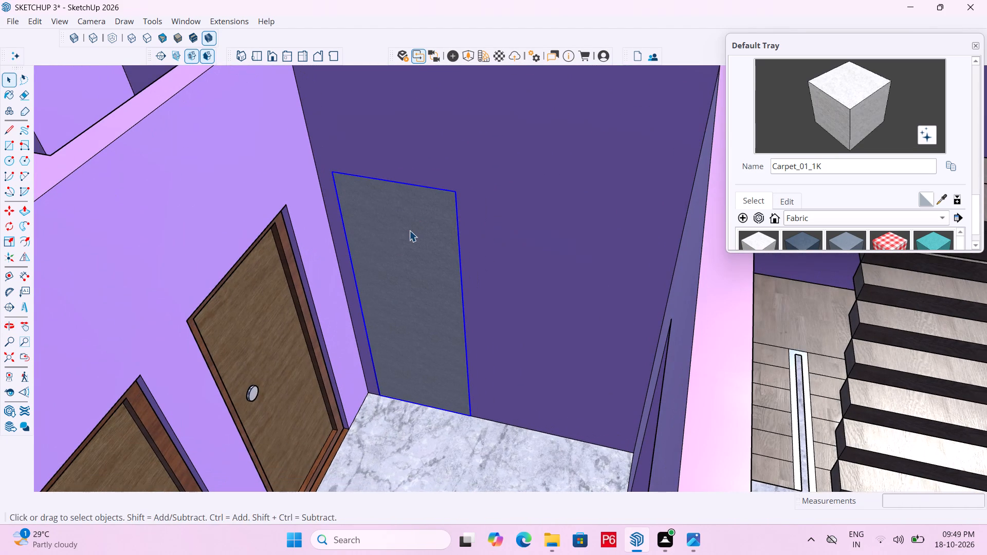
{"action": "double_click", "coordinate": [409, 230]}
{"action": "left_click", "coordinate": [377, 230]}
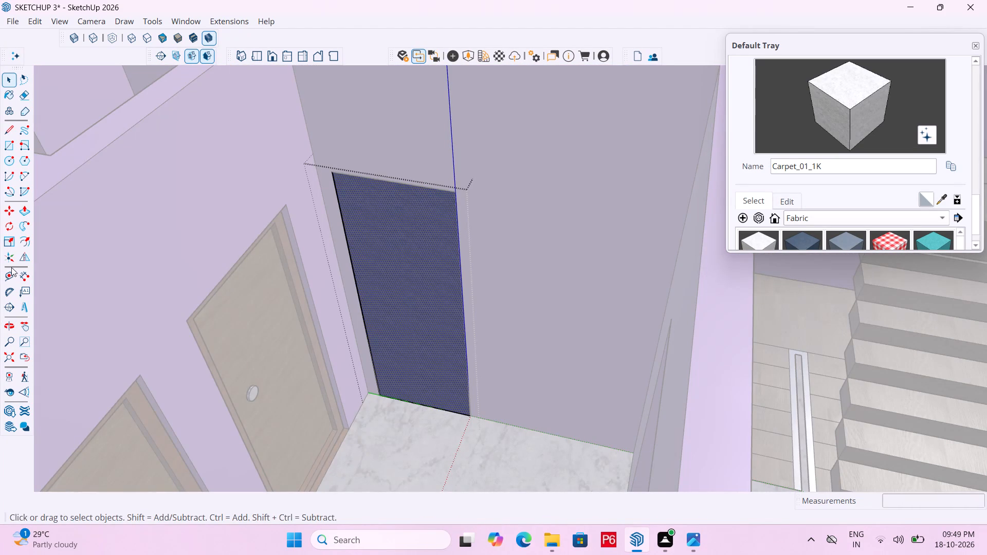
{"action": "left_click", "coordinate": [24, 239]}
{"action": "left_click", "coordinate": [378, 233]}
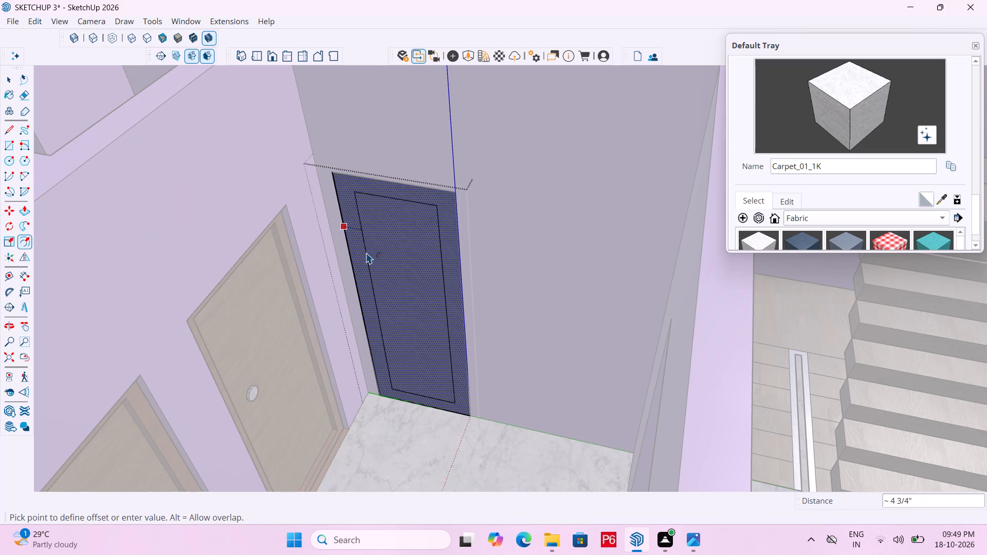
{"action": "double_click", "coordinate": [361, 264]}
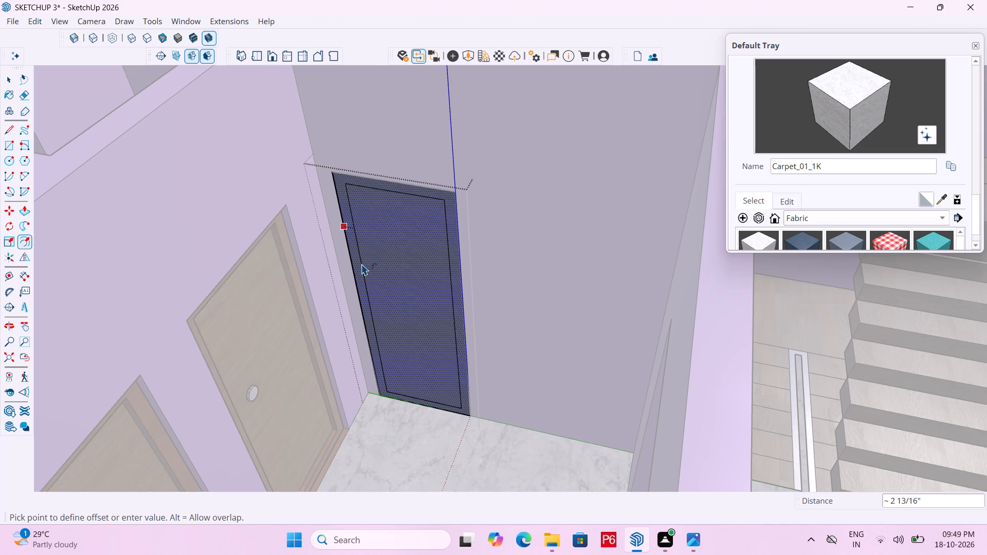
{"action": "key", "text": "space"}
{"action": "middle_click_drag", "start_coordinate": [450, 269], "coordinate": [476, 270]}
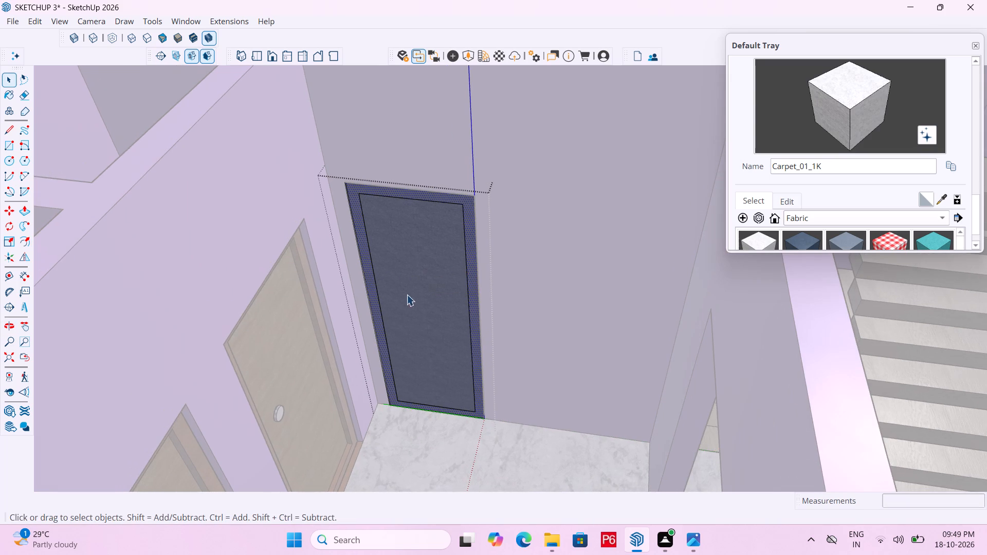
Draw a small knob circle on the door's inner panel near the inner frame edge farther from the bedroom doors.
{"action": "scroll", "coordinate": [401, 307], "scroll_direction": "up", "scroll_amount": 4}
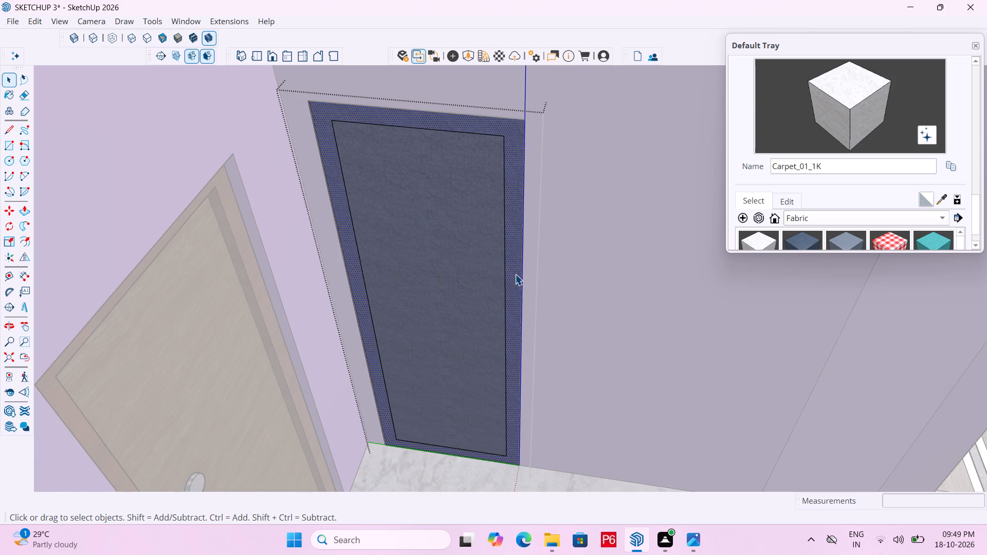
{"action": "key", "text": "c"}
{"action": "scroll", "coordinate": [481, 297], "scroll_direction": "up", "scroll_amount": 3}
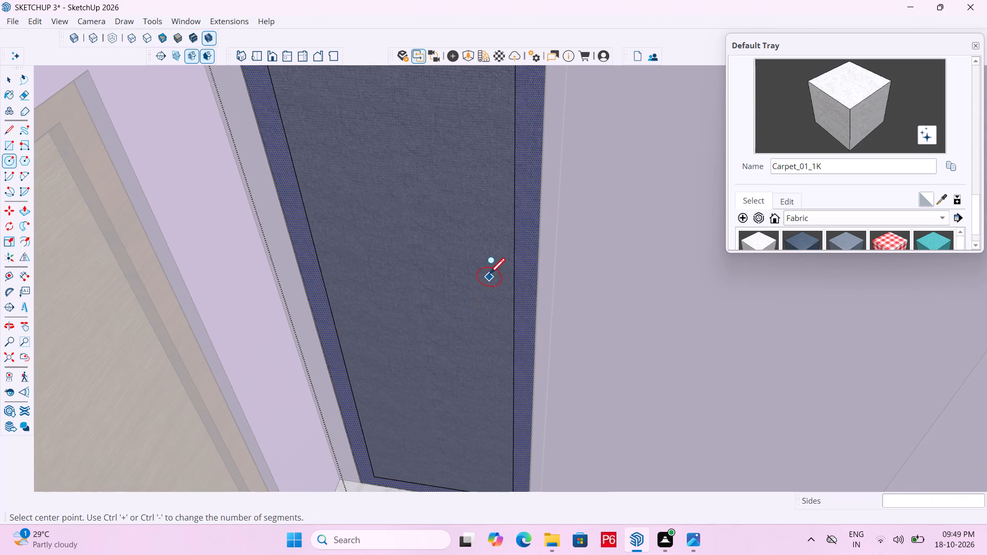
{"action": "left_click", "coordinate": [490, 258]}
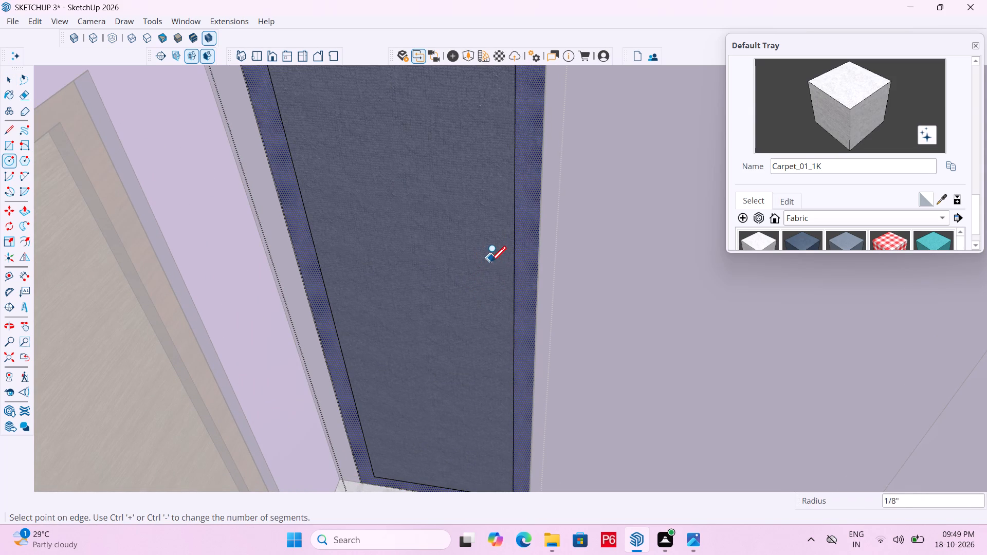
{"action": "double_click", "coordinate": [493, 267]}
{"action": "key", "text": "space"}
Paint the knob circle with the Metal material Metal_06_1K.
{"action": "left_click", "coordinate": [495, 261]}
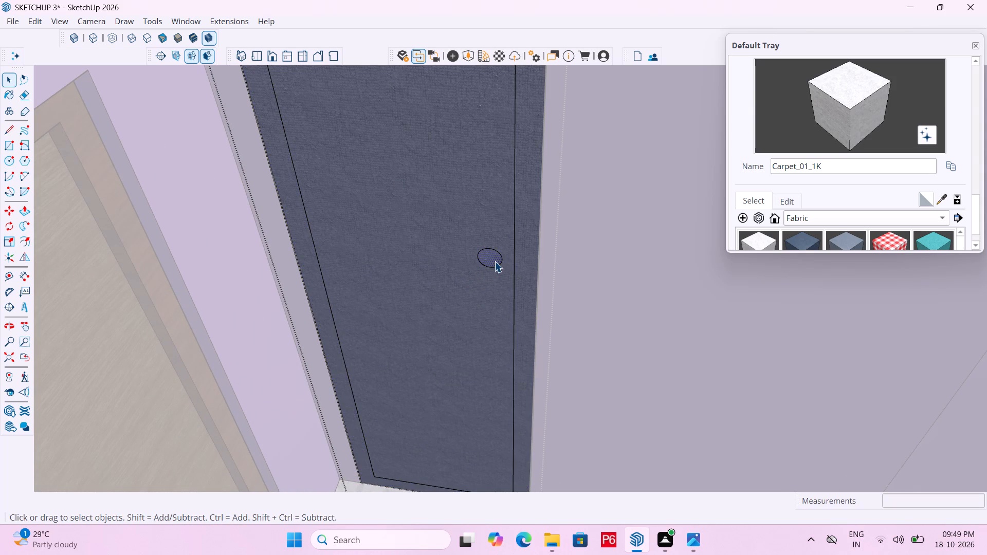
{"action": "left_click", "coordinate": [495, 261]}
{"action": "left_click", "coordinate": [863, 218]}
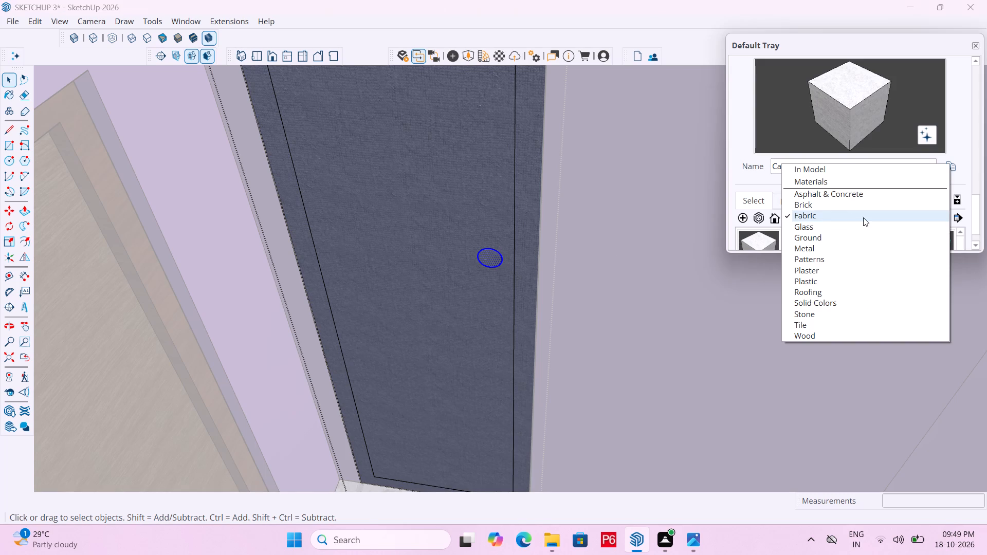
{"action": "left_click", "coordinate": [814, 246]}
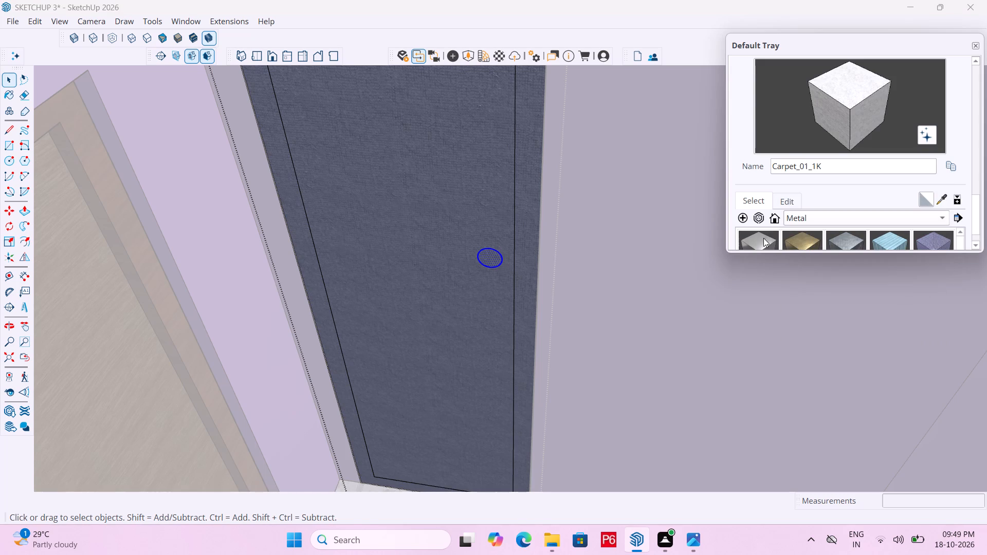
{"action": "left_click", "coordinate": [763, 238]}
{"action": "left_click", "coordinate": [491, 260]}
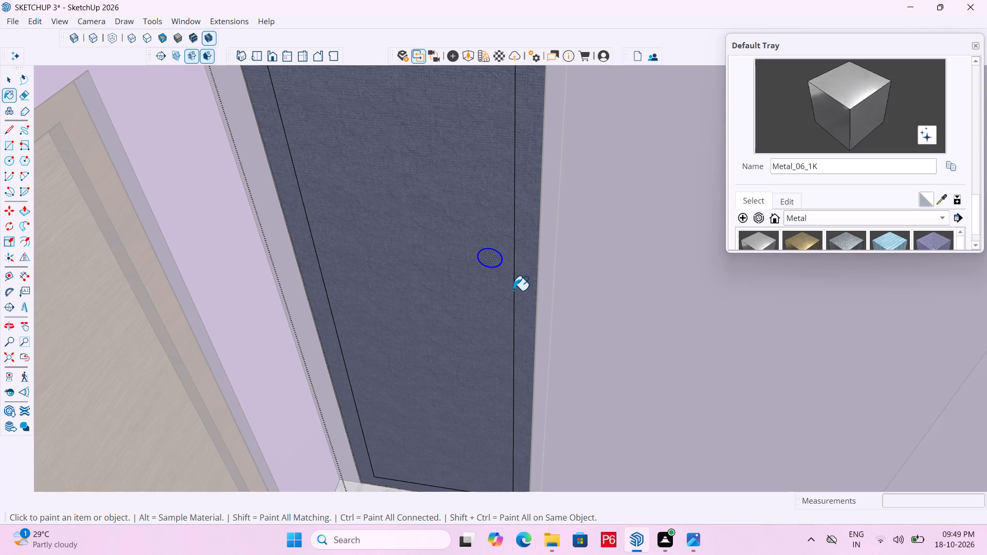
Push/Pull the metal circle slightly out from the door panel to form a round knob.
{"action": "key", "text": "p"}
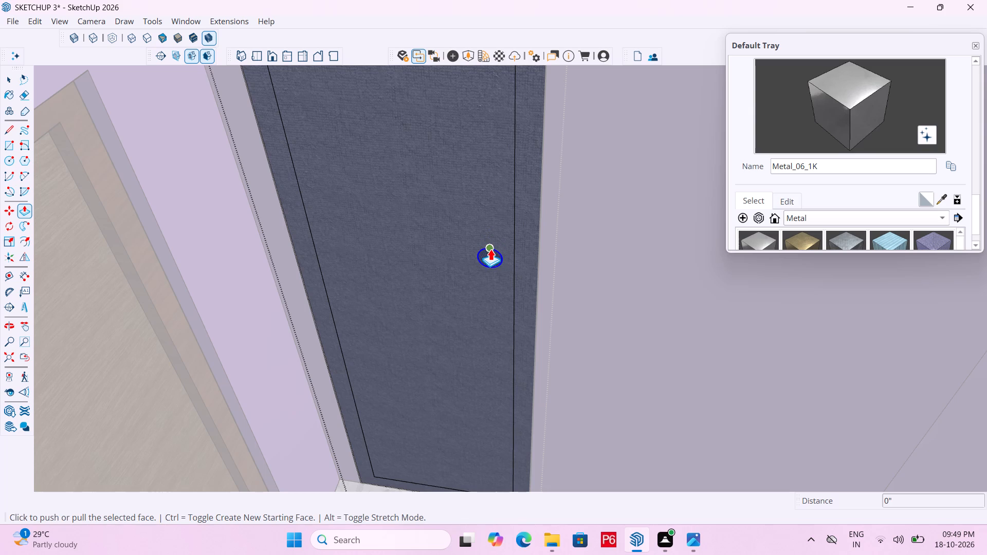
{"action": "double_click", "coordinate": [490, 252]}
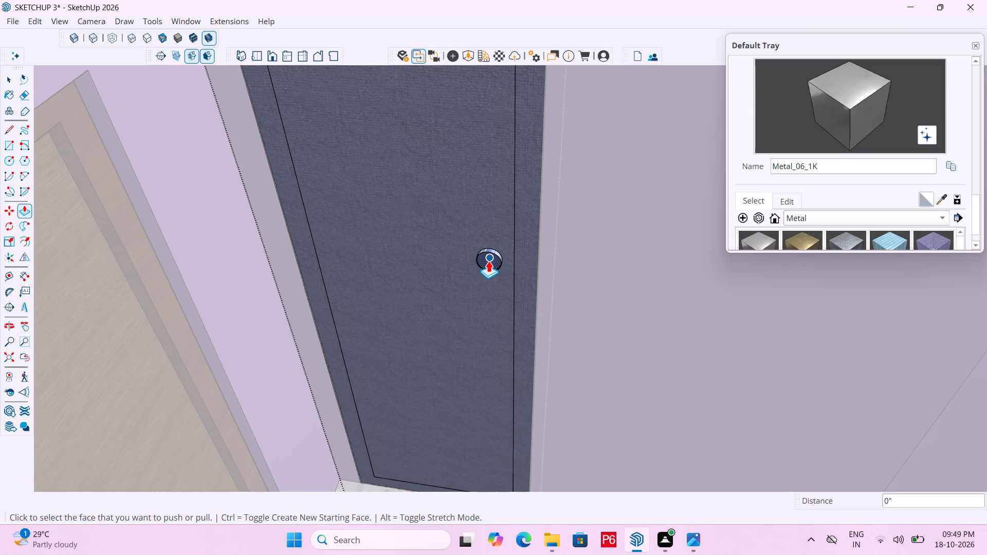
{"action": "scroll", "coordinate": [451, 251], "scroll_direction": "down", "scroll_amount": 5}
{"action": "key", "text": "space"}
{"action": "scroll", "coordinate": [406, 274], "scroll_direction": "down", "scroll_amount": 7}
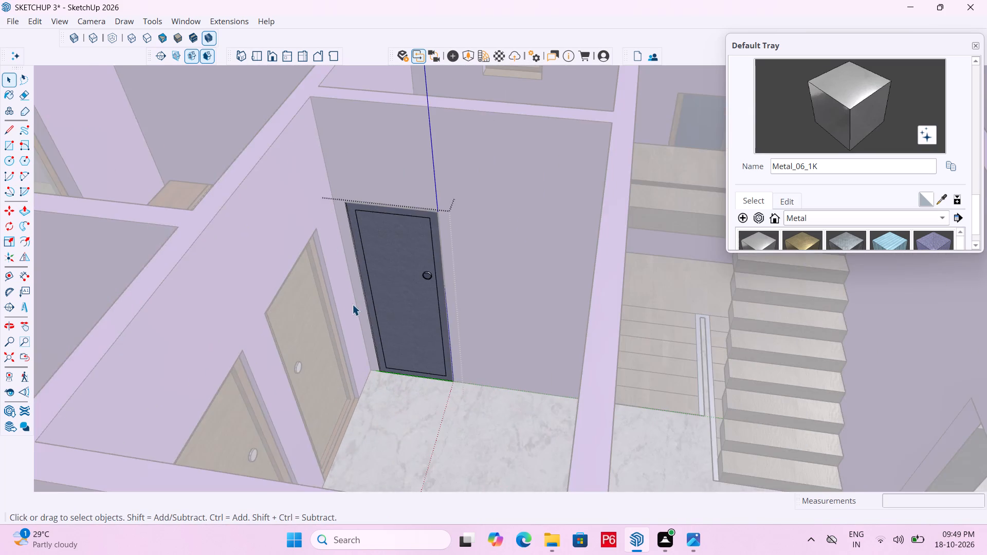
Reopen the end-wall door's group and paint its inner panel with the Solid Colors material C02_Golden_Beige.
{"action": "scroll", "coordinate": [352, 304], "scroll_direction": "down", "scroll_amount": 6}
{"action": "left_click", "coordinate": [670, 83]}
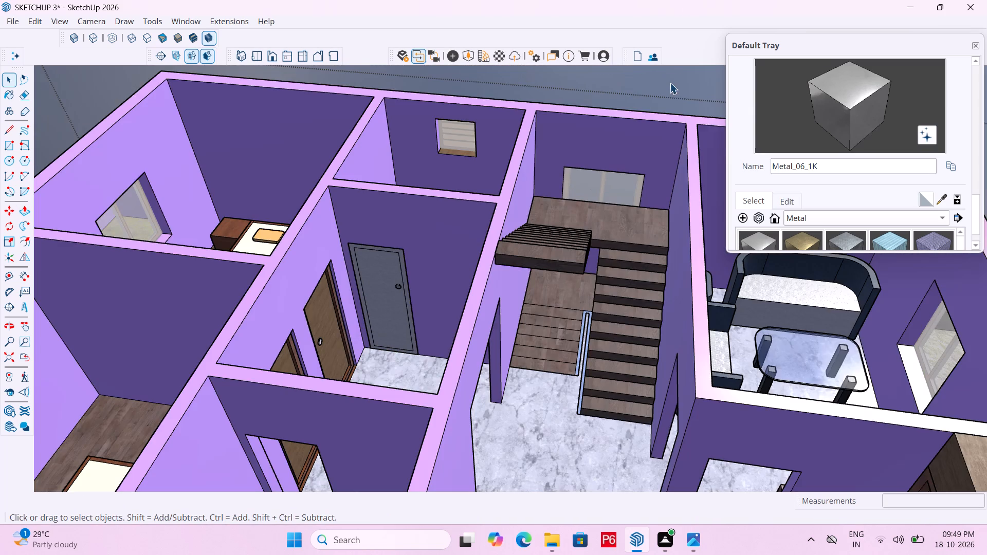
{"action": "scroll", "coordinate": [318, 272], "scroll_direction": "up", "scroll_amount": 12}
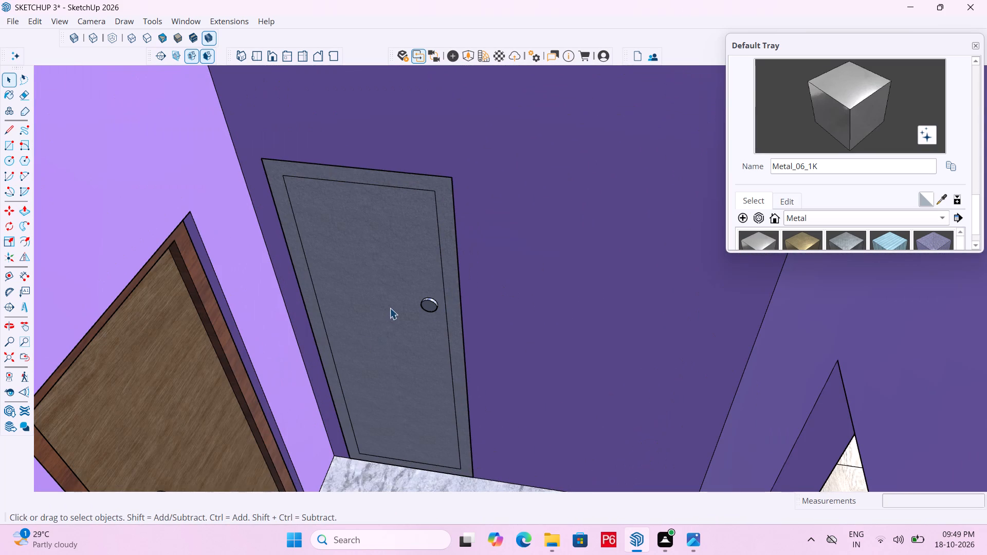
{"action": "double_click", "coordinate": [405, 236]}
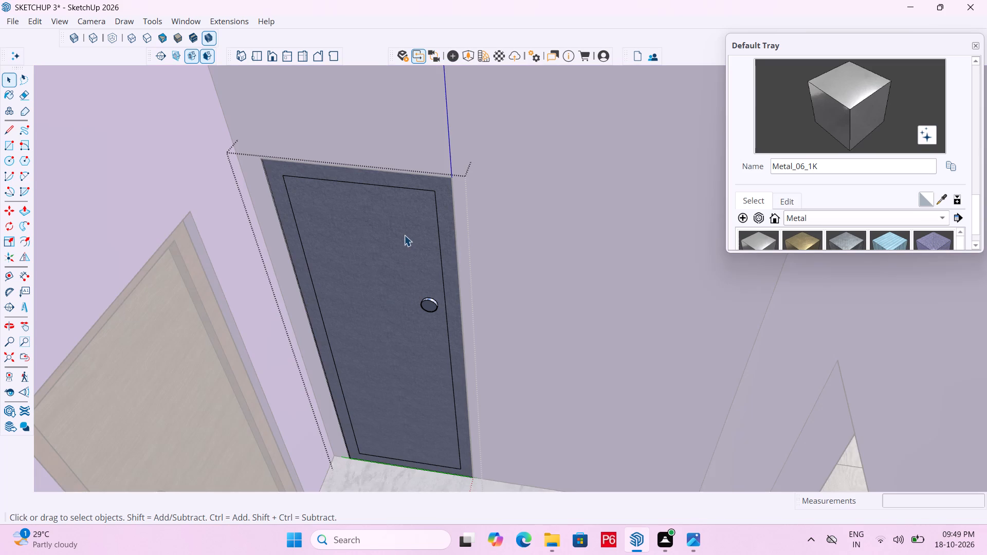
{"action": "left_click", "coordinate": [372, 222]}
{"action": "left_click", "coordinate": [845, 219]}
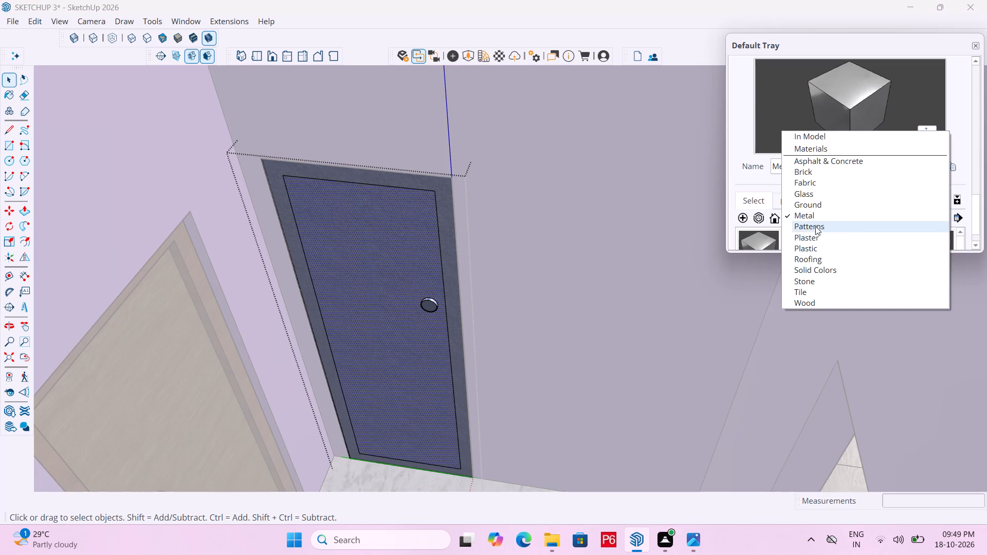
{"action": "left_click", "coordinate": [821, 273]}
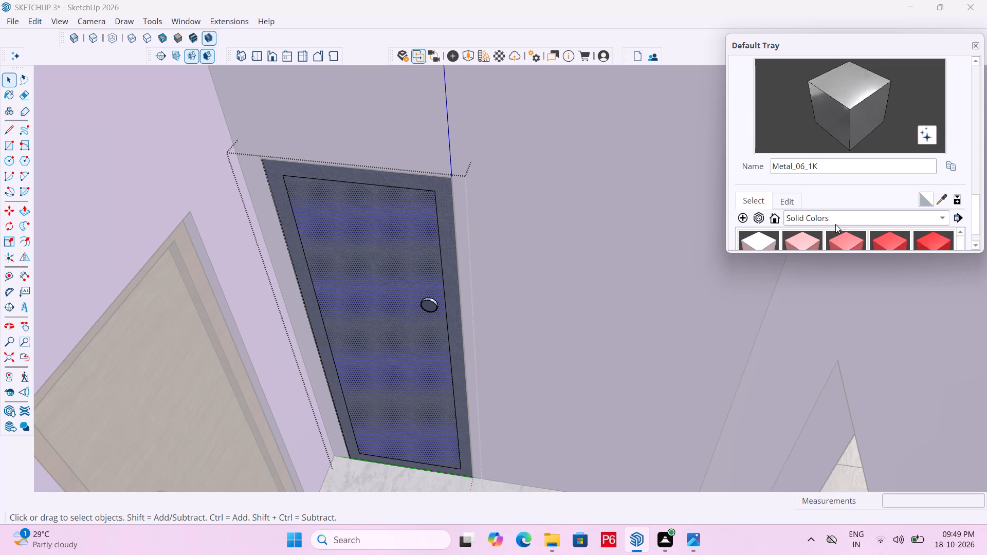
{"action": "scroll", "coordinate": [835, 224], "scroll_direction": "down", "scroll_amount": 6}
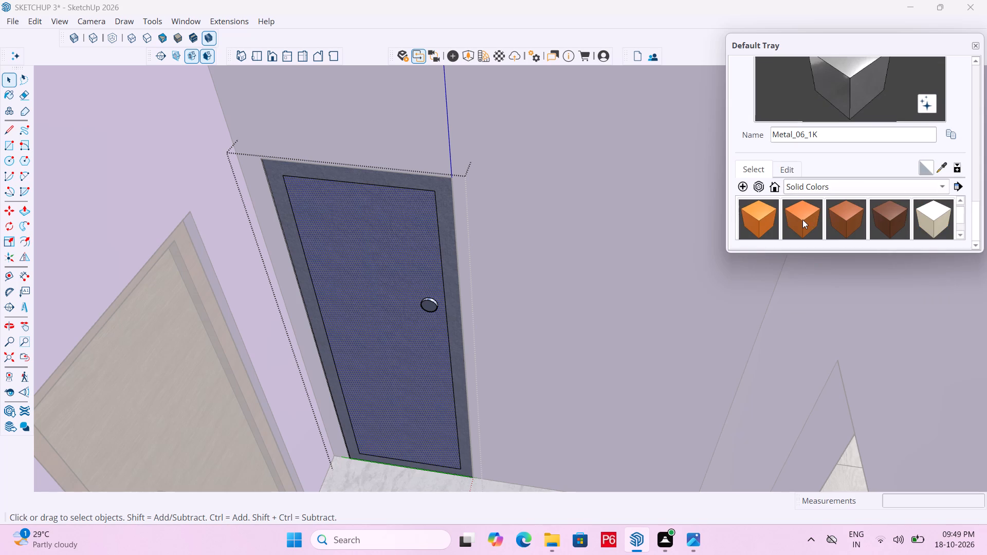
{"action": "scroll", "coordinate": [802, 219], "scroll_direction": "up", "scroll_amount": 1}
{"action": "left_click", "coordinate": [843, 215]}
{"action": "left_click", "coordinate": [400, 230]}
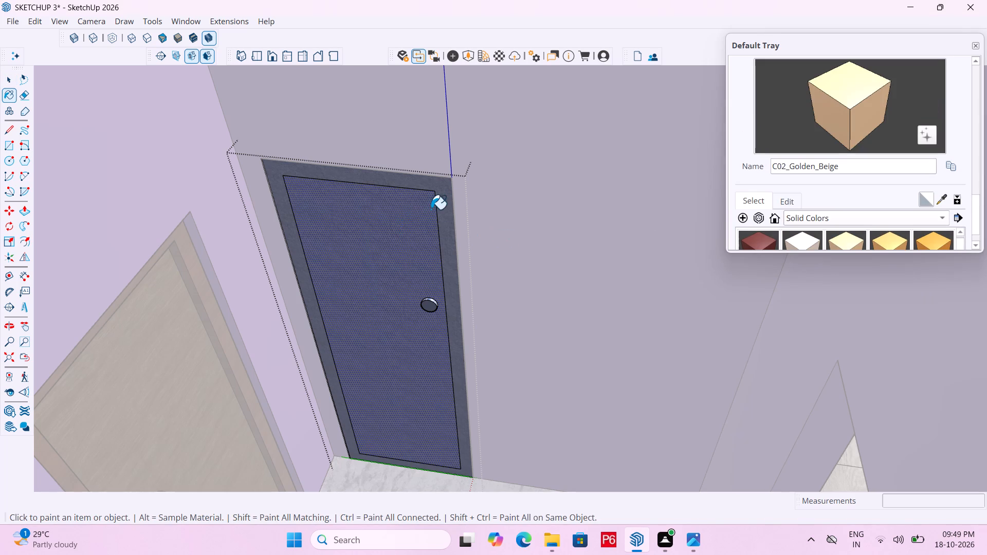
{"action": "scroll", "coordinate": [451, 203], "scroll_direction": "down", "scroll_amount": 6}
{"action": "scroll", "coordinate": [440, 202], "scroll_direction": "up", "scroll_amount": 5}
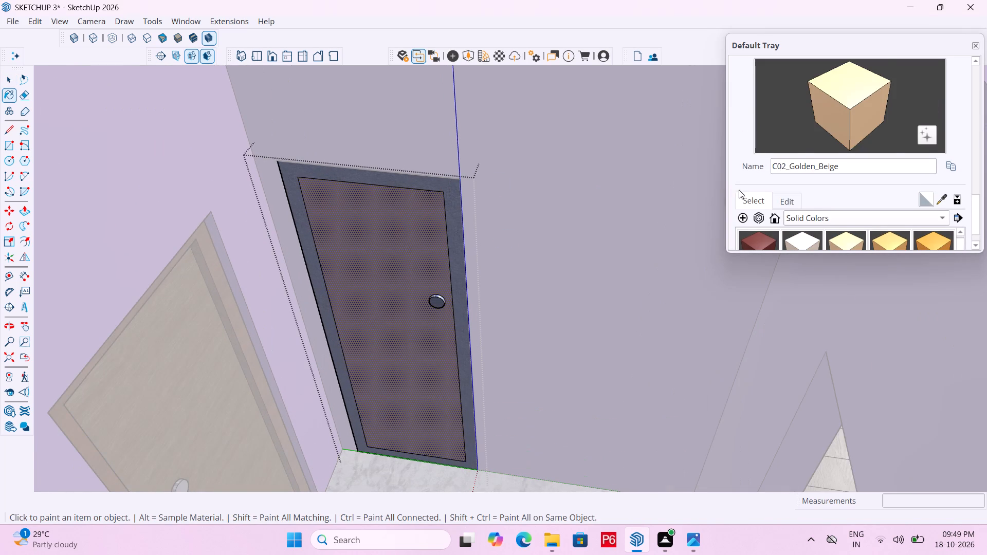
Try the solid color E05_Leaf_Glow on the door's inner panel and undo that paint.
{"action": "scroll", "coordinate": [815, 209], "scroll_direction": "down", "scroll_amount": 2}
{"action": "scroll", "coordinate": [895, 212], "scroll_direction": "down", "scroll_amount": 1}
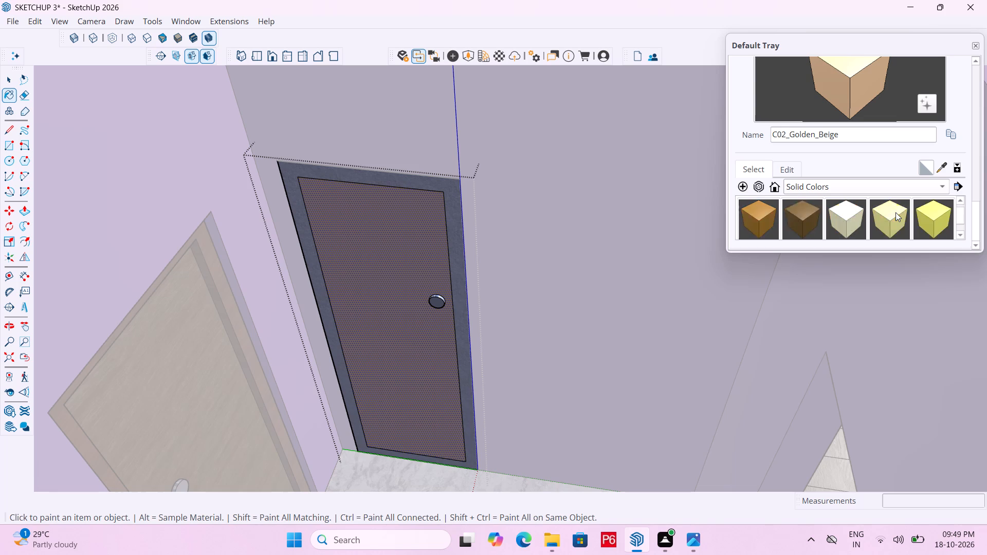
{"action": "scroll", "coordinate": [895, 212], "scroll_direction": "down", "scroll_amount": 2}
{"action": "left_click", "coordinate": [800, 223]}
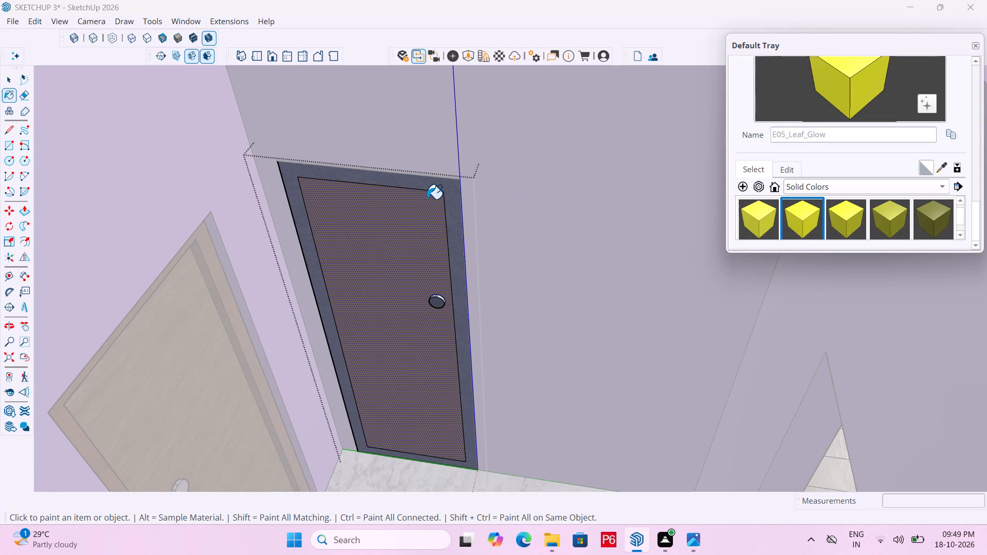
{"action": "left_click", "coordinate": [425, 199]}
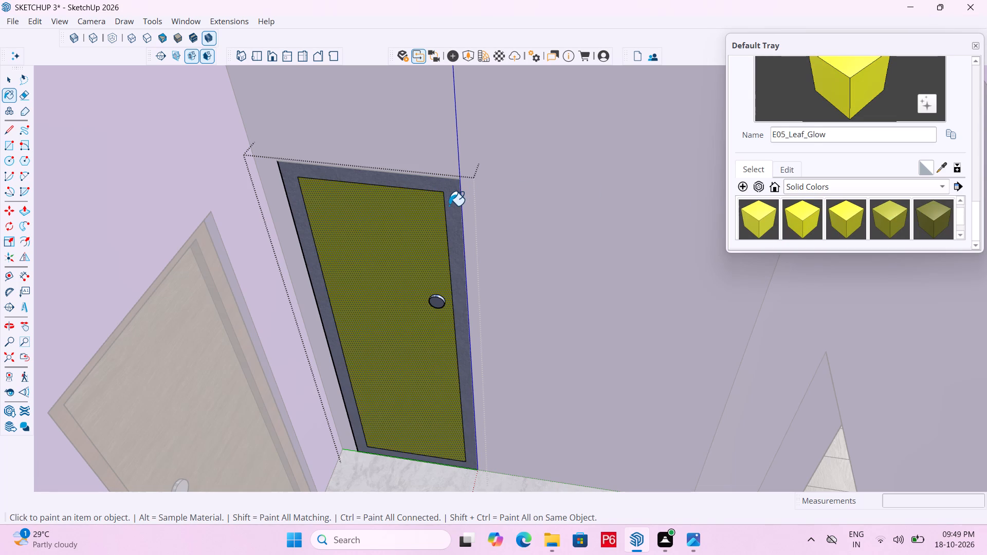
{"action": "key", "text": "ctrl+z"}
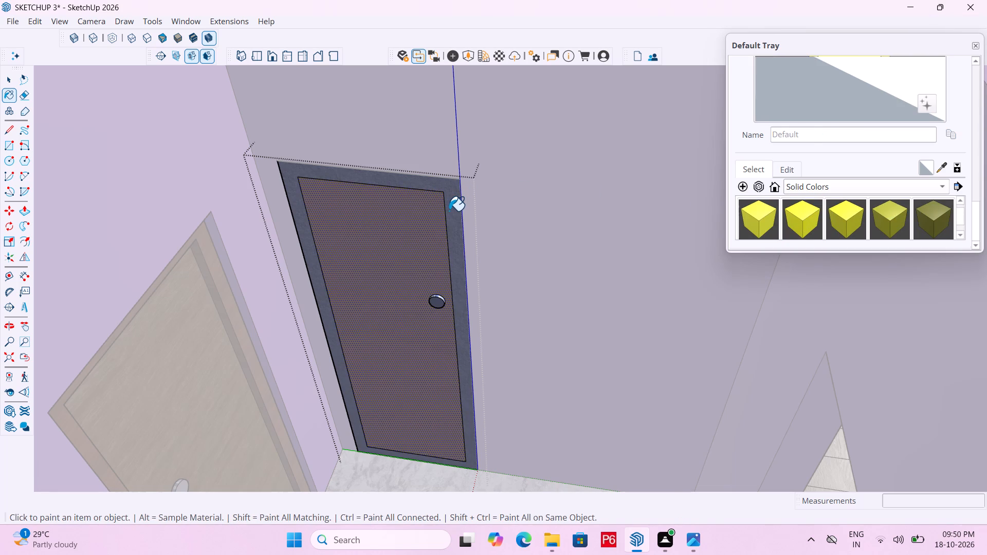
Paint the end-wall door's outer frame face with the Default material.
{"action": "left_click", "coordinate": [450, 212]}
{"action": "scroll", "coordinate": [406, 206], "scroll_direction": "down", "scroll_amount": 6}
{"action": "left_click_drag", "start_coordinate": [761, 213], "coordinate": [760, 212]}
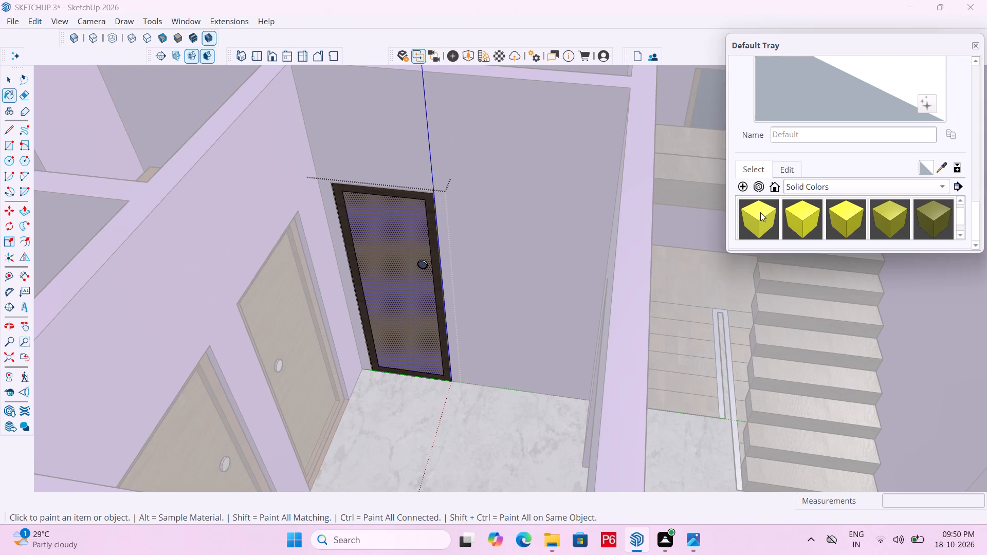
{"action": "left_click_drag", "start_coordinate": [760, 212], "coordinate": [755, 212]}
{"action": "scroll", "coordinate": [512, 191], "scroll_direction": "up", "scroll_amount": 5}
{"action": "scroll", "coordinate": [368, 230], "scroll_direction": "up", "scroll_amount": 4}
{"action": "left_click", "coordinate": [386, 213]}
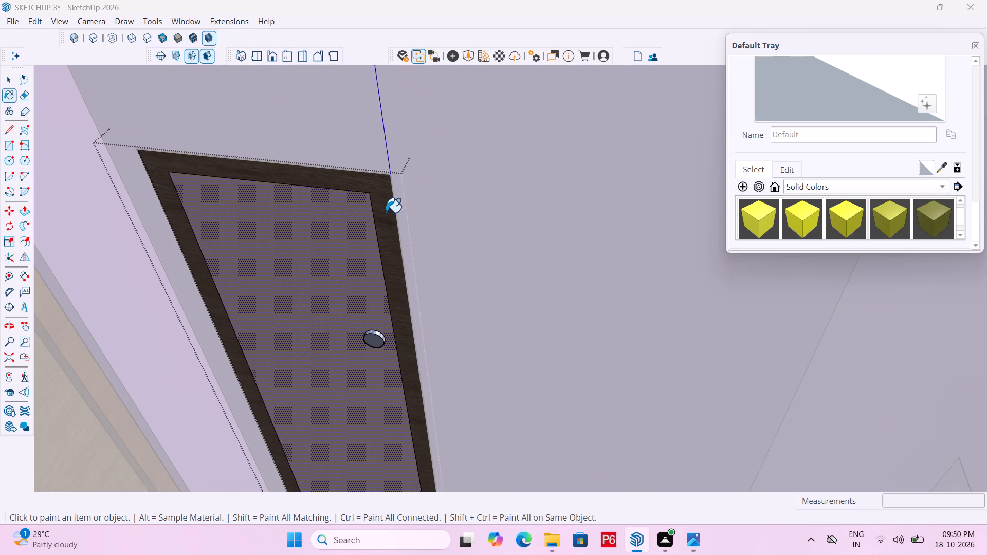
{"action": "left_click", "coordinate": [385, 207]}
Paint the end-wall door's frame face with the solid color E04_Green_Bloom and close the door group.
{"action": "key", "text": "space"}
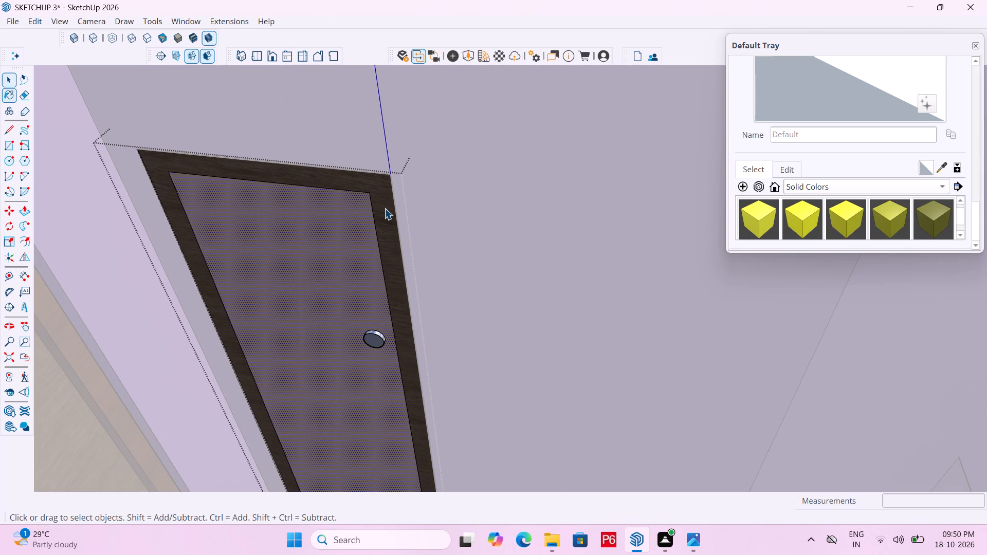
{"action": "triple_click", "coordinate": [385, 208]}
{"action": "double_click", "coordinate": [385, 208]}
{"action": "left_click", "coordinate": [385, 208]}
{"action": "left_click", "coordinate": [380, 197]}
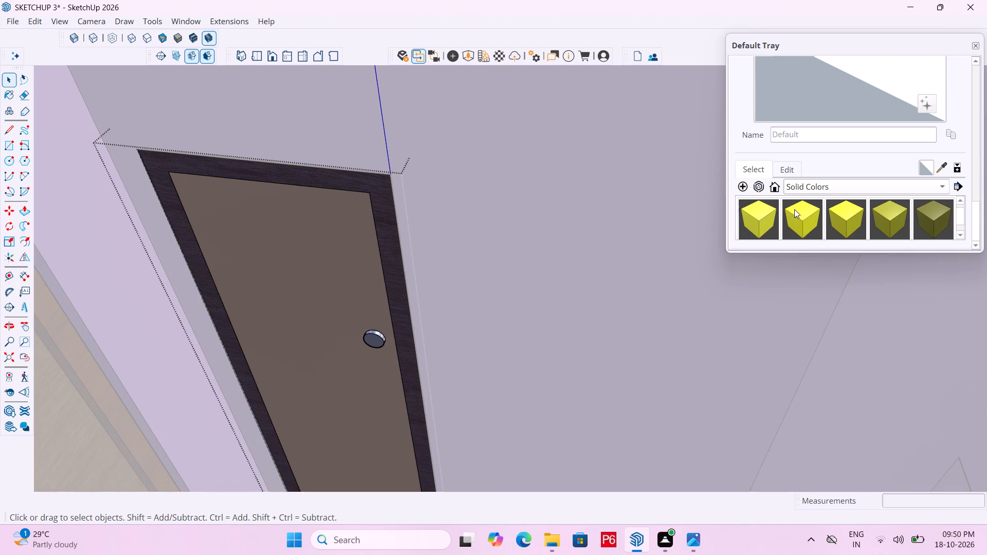
{"action": "left_click_drag", "start_coordinate": [760, 222], "coordinate": [755, 220]}
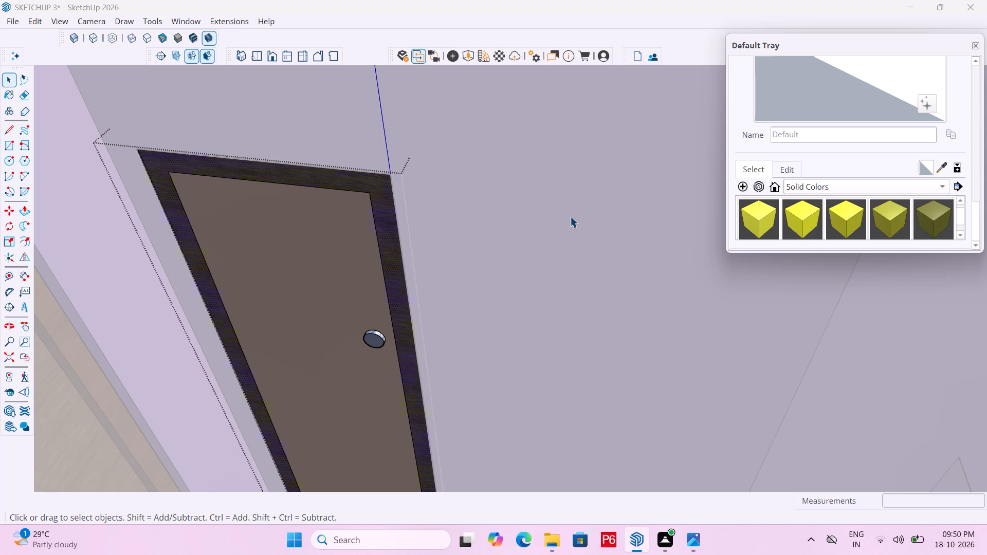
{"action": "left_click", "coordinate": [752, 207]}
{"action": "left_click", "coordinate": [750, 240]}
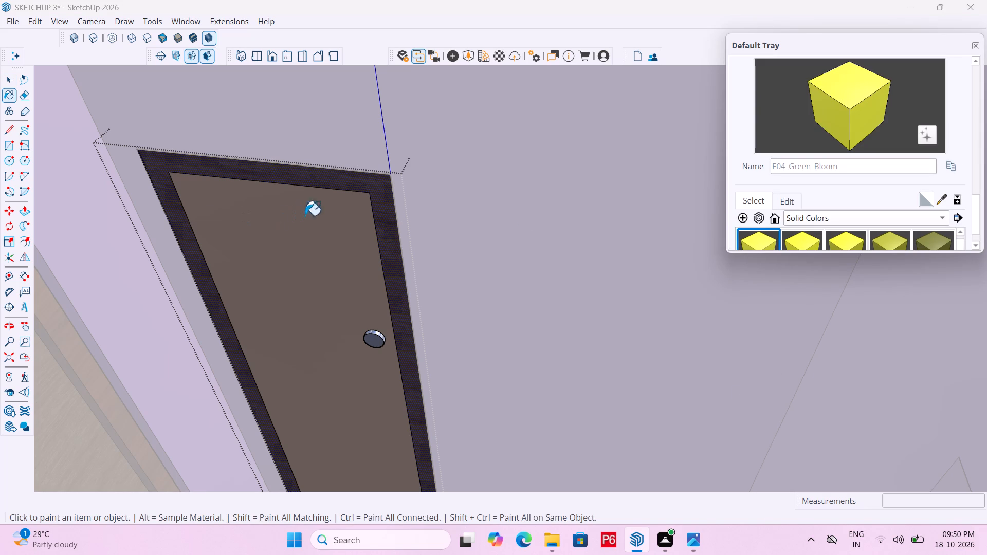
{"action": "left_click", "coordinate": [376, 207]}
{"action": "scroll", "coordinate": [375, 205], "scroll_direction": "down", "scroll_amount": 3}
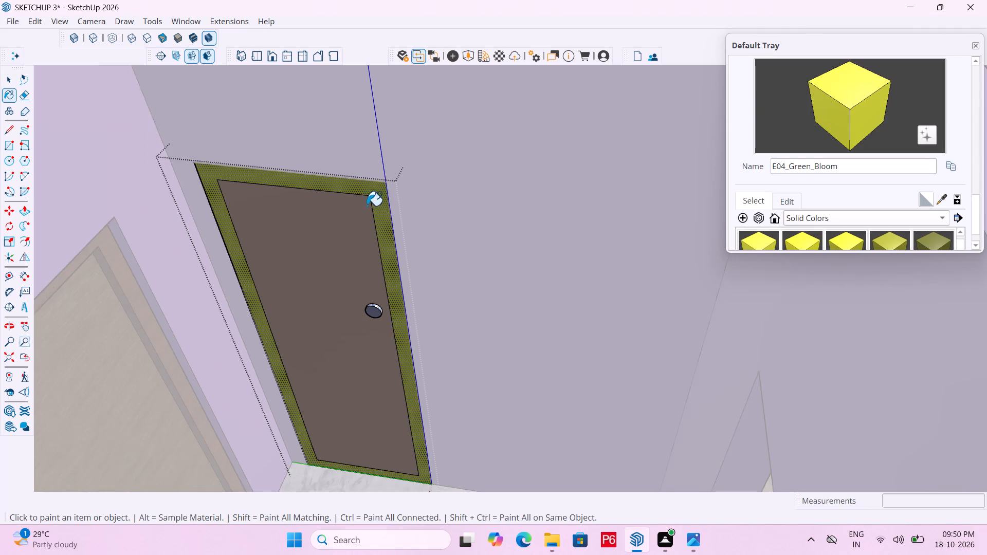
{"action": "scroll", "coordinate": [367, 206], "scroll_direction": "down", "scroll_amount": 14}
{"action": "key", "text": "space"}
{"action": "left_click", "coordinate": [697, 206]}
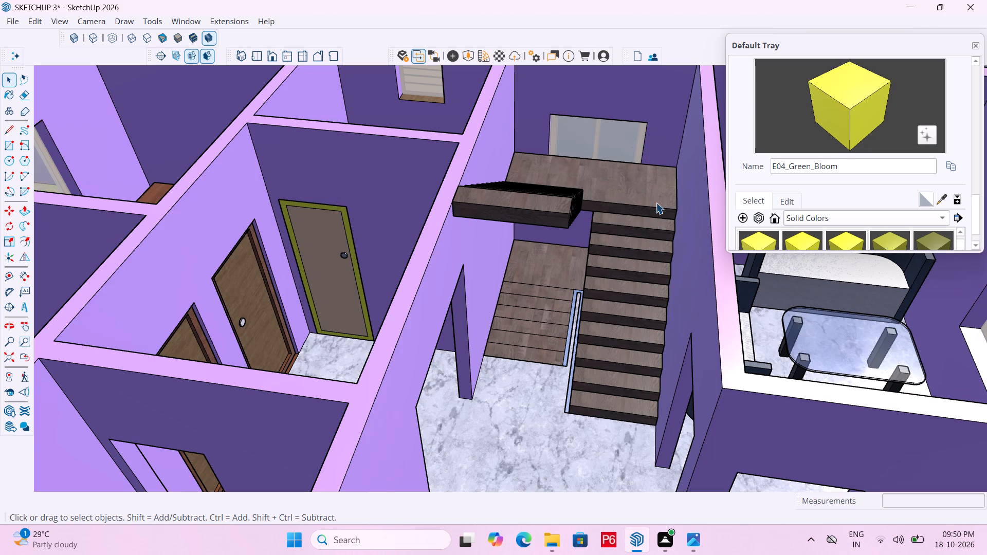
Save the model.
{"action": "scroll", "coordinate": [122, 203], "scroll_direction": "up", "scroll_amount": 5}
{"action": "key", "text": "ctrl+s"}
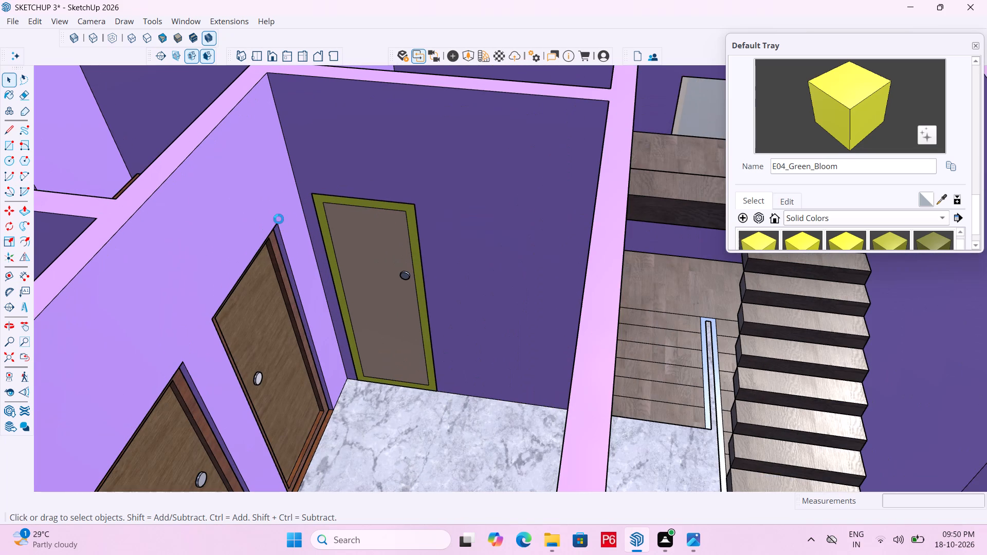
{"action": "key", "text": "ctrl+s"}
Copy the end-wall door group from its bottom corner onto the open hall floor in front of the bedroom doors.
{"action": "scroll", "coordinate": [399, 261], "scroll_direction": "up", "scroll_amount": 5}
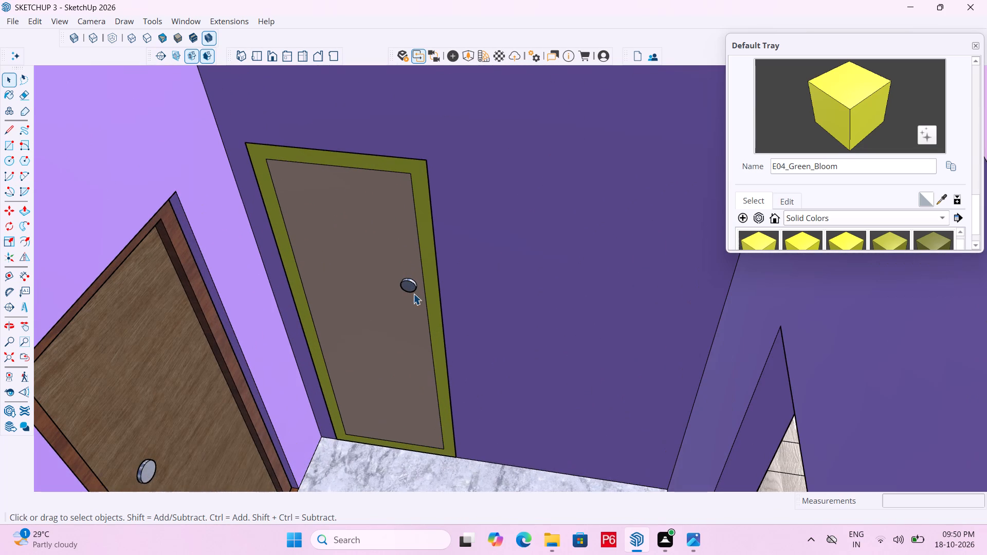
{"action": "left_click", "coordinate": [412, 289]}
{"action": "scroll", "coordinate": [408, 269], "scroll_direction": "up", "scroll_amount": 5}
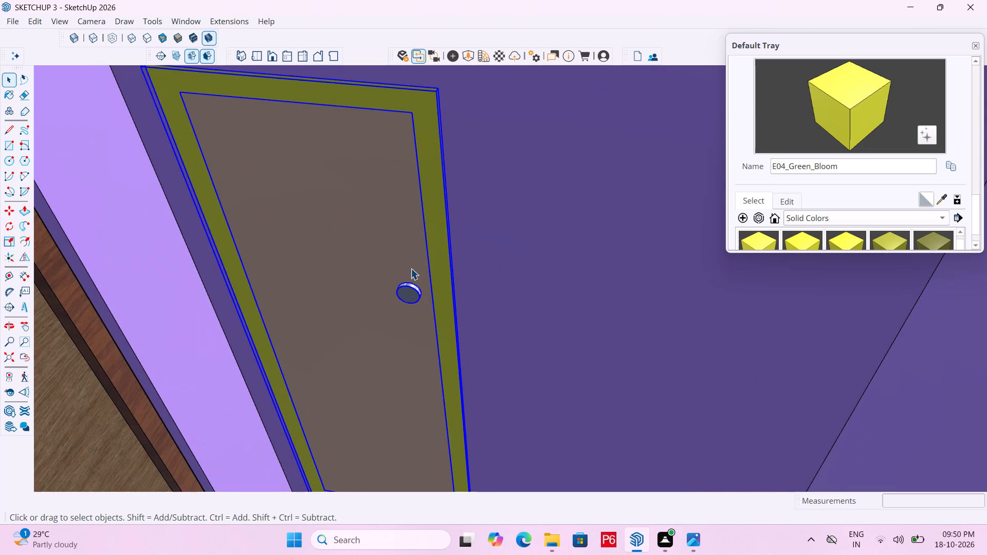
{"action": "scroll", "coordinate": [444, 245], "scroll_direction": "down", "scroll_amount": 6}
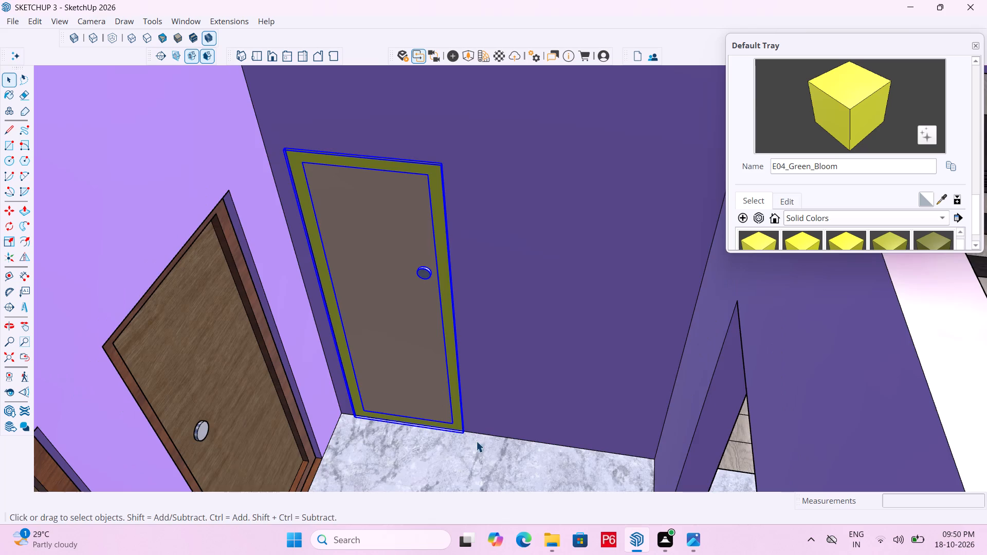
{"action": "middle_click_drag", "start_coordinate": [484, 418], "coordinate": [429, 450]}
{"action": "scroll", "coordinate": [429, 450], "scroll_direction": "up", "scroll_amount": 8}
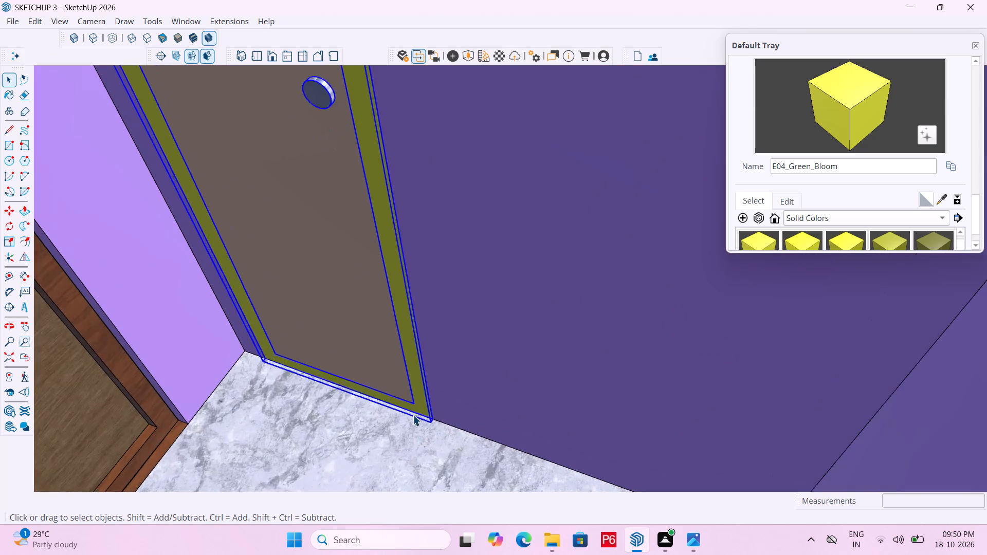
{"action": "scroll", "coordinate": [413, 415], "scroll_direction": "up", "scroll_amount": 16}
{"action": "key", "text": "m"}
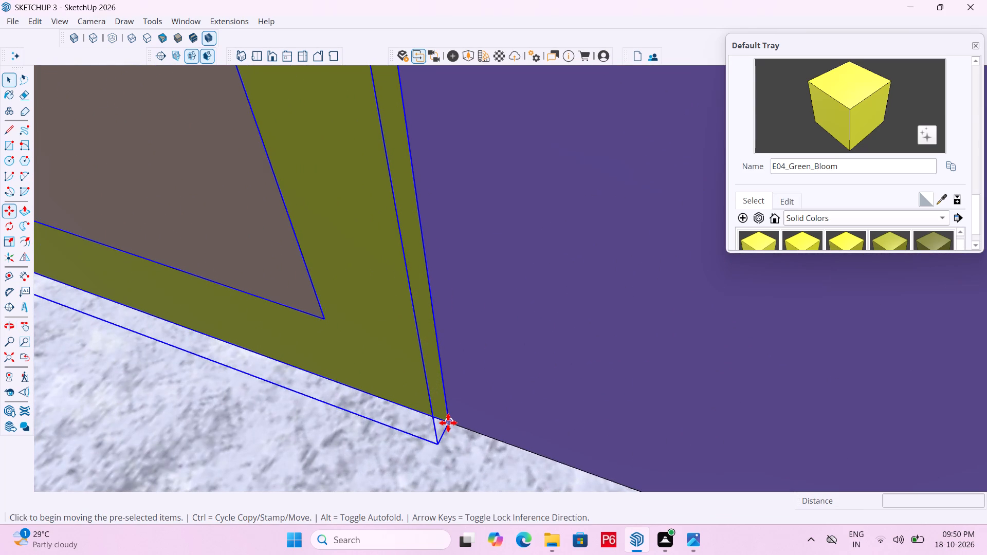
{"action": "left_click", "coordinate": [448, 423]}
{"action": "scroll", "coordinate": [446, 437], "scroll_direction": "down", "scroll_amount": 5}
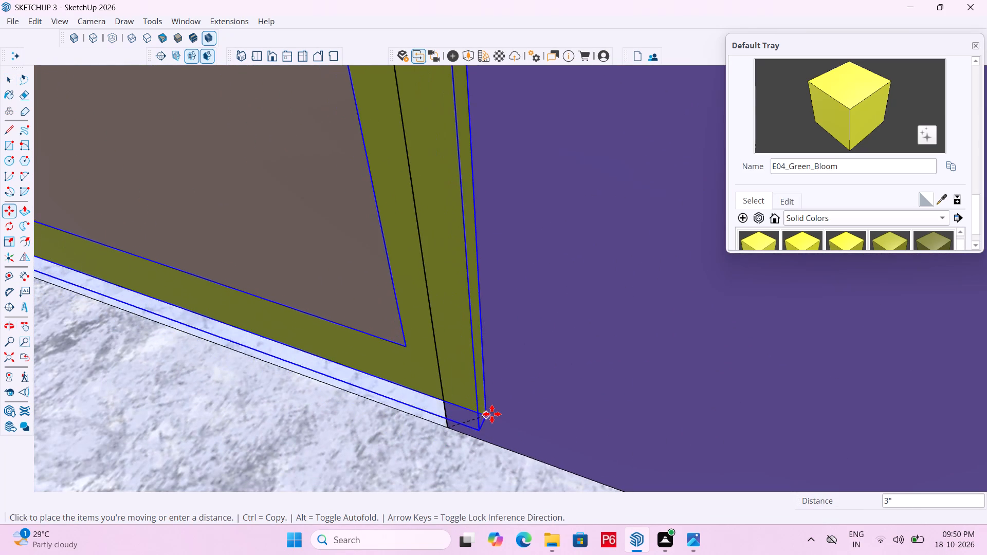
{"action": "scroll", "coordinate": [542, 346], "scroll_direction": "down", "scroll_amount": 14}
{"action": "scroll", "coordinate": [501, 331], "scroll_direction": "down", "scroll_amount": 4}
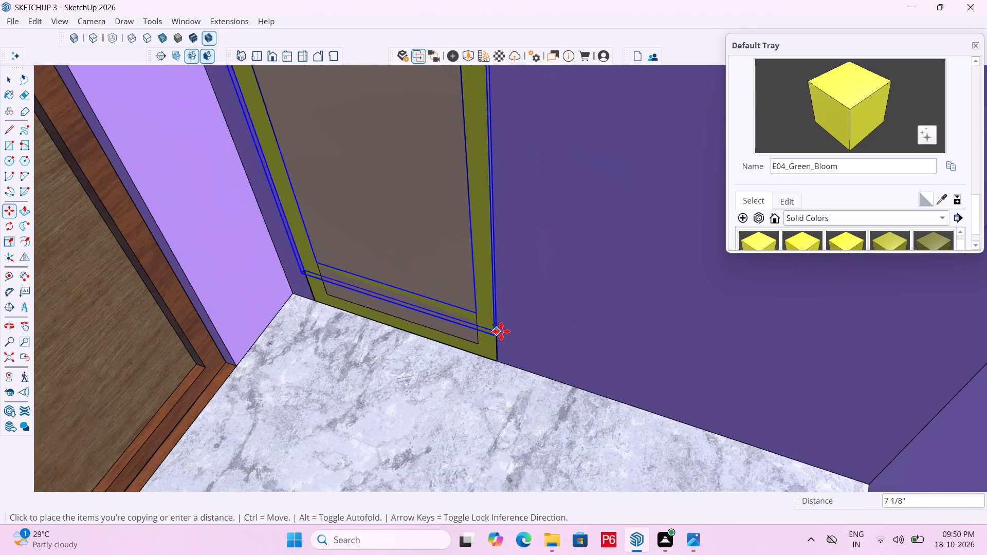
{"action": "scroll", "coordinate": [501, 331], "scroll_direction": "down", "scroll_amount": 2}
{"action": "scroll", "coordinate": [454, 302], "scroll_direction": "down", "scroll_amount": 7}
{"action": "left_click", "coordinate": [475, 441]}
{"action": "key", "text": "space"}
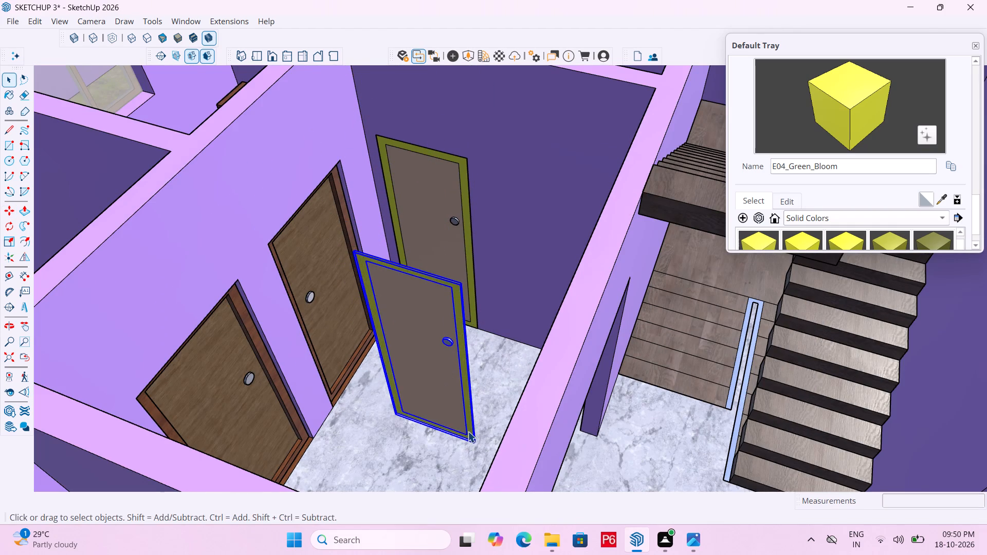
Rotate the copied beige-and-green door group about 176 degrees on the hall floor, facing the opposite direction.
{"action": "scroll", "coordinate": [468, 431], "scroll_direction": "up", "scroll_amount": 1}
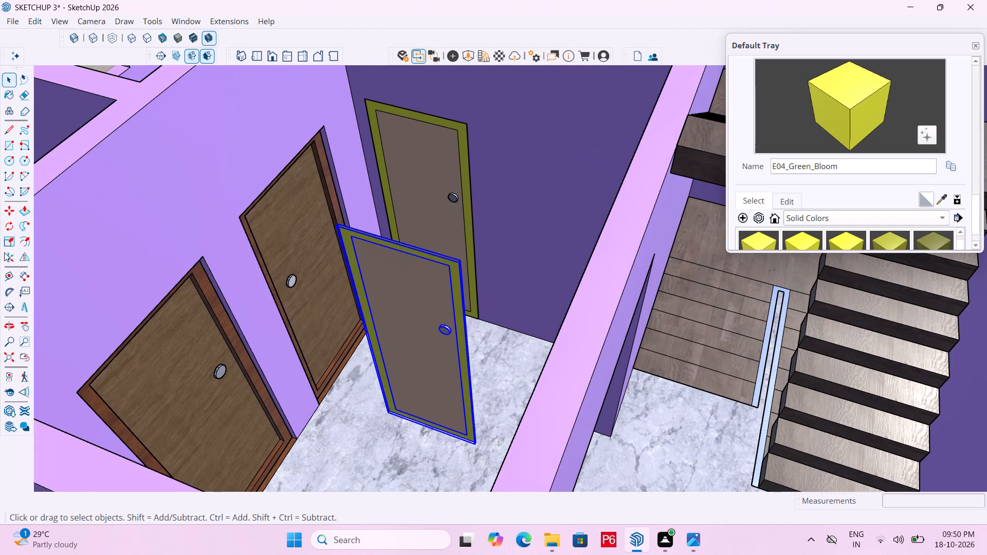
{"action": "left_click", "coordinate": [13, 229]}
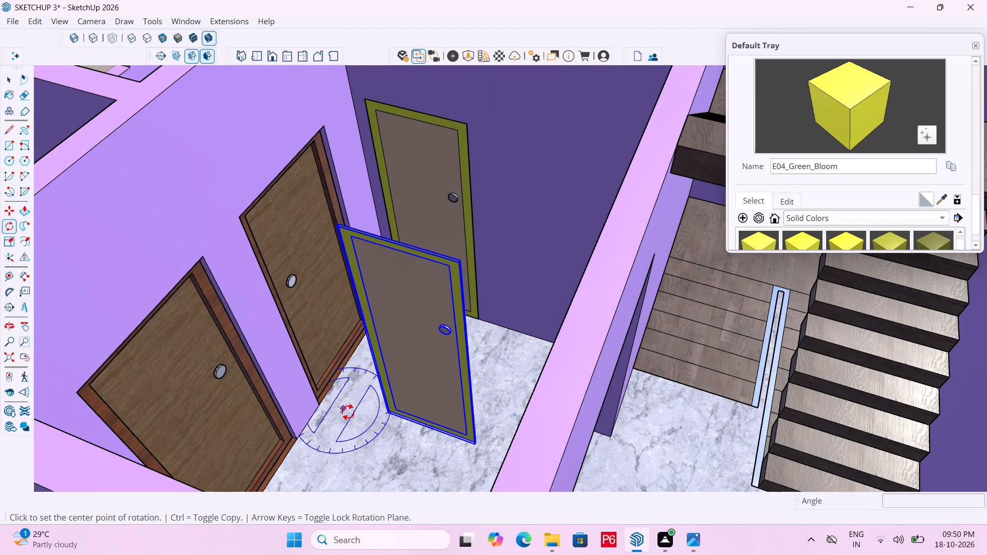
{"action": "left_click", "coordinate": [400, 440]}
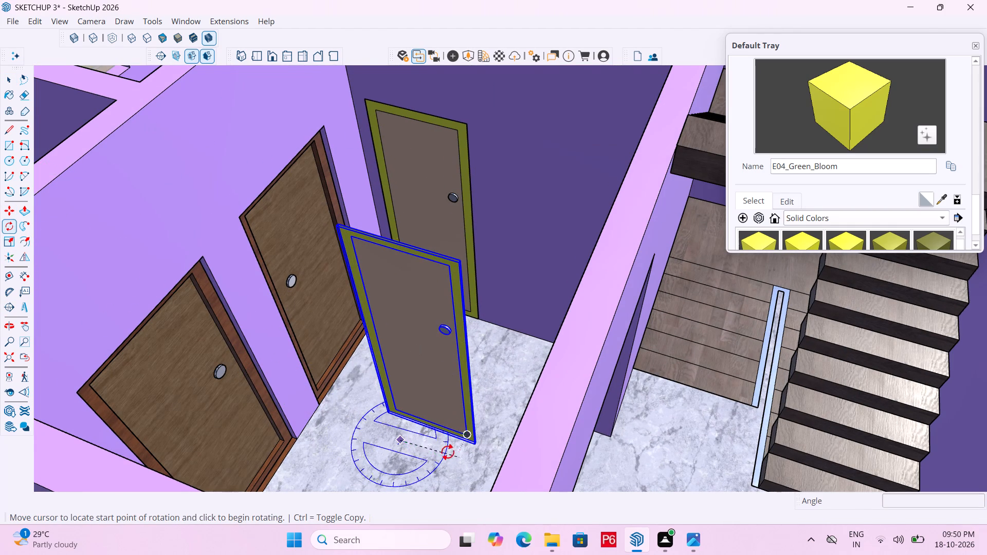
{"action": "left_click", "coordinate": [446, 464]}
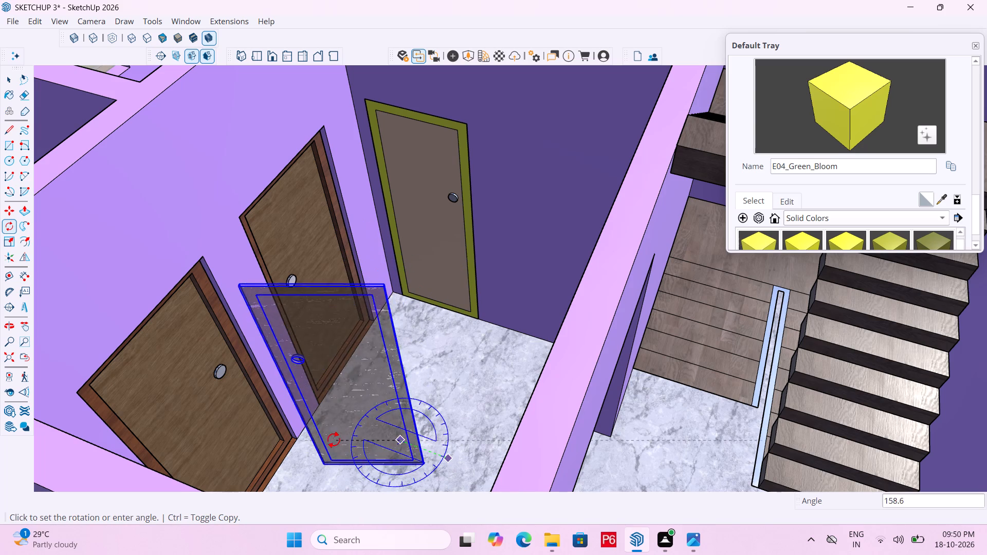
{"action": "middle_click_drag", "start_coordinate": [386, 400], "coordinate": [182, 467]}
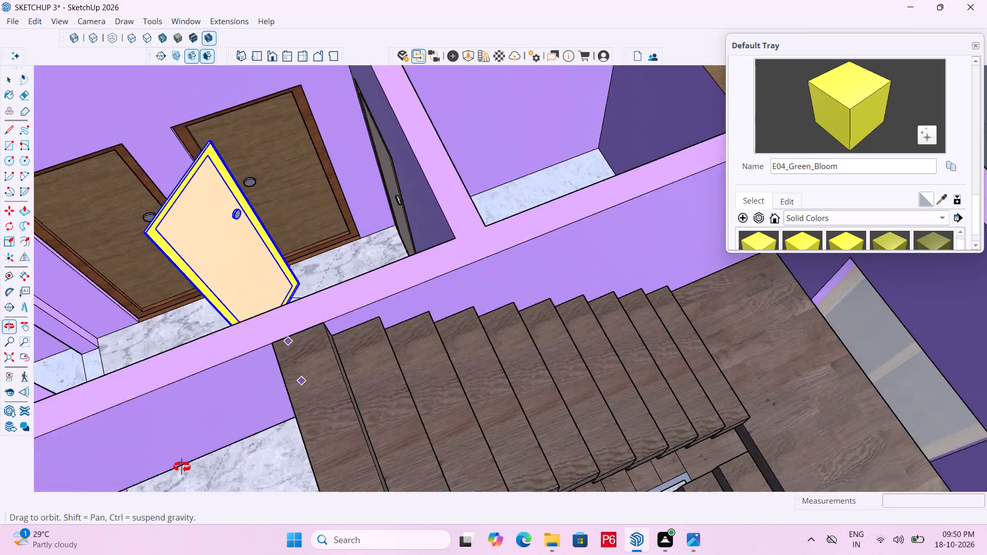
{"action": "middle_click_drag", "start_coordinate": [182, 467], "coordinate": [269, 501]}
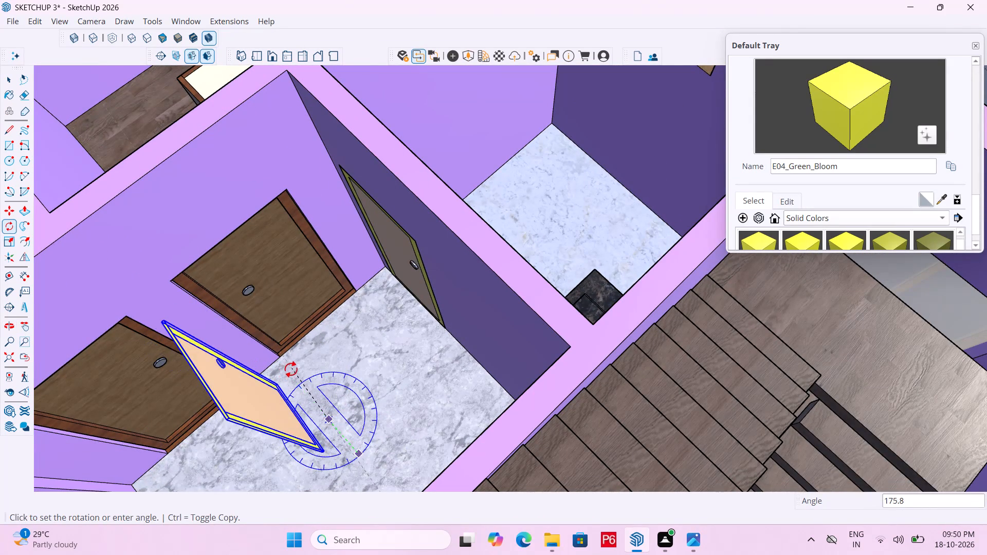
{"action": "left_click", "coordinate": [293, 372]}
Save the model.
{"action": "middle_click_drag", "start_coordinate": [384, 398], "coordinate": [244, 398]}
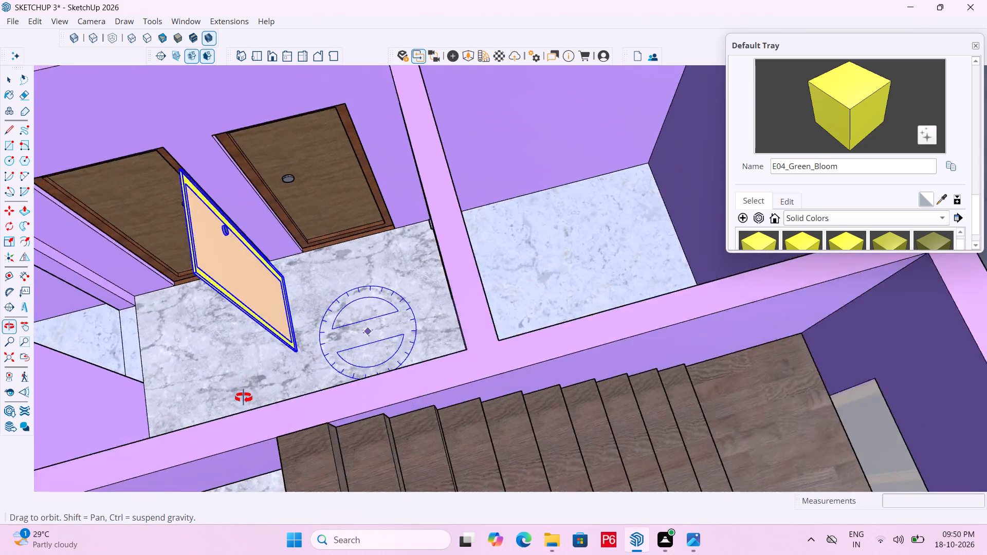
{"action": "middle_click_drag", "start_coordinate": [244, 398], "coordinate": [136, 397]}
{"action": "scroll", "coordinate": [556, 373], "scroll_direction": "down", "scroll_amount": 6}
{"action": "key", "text": "ctrl+s"}
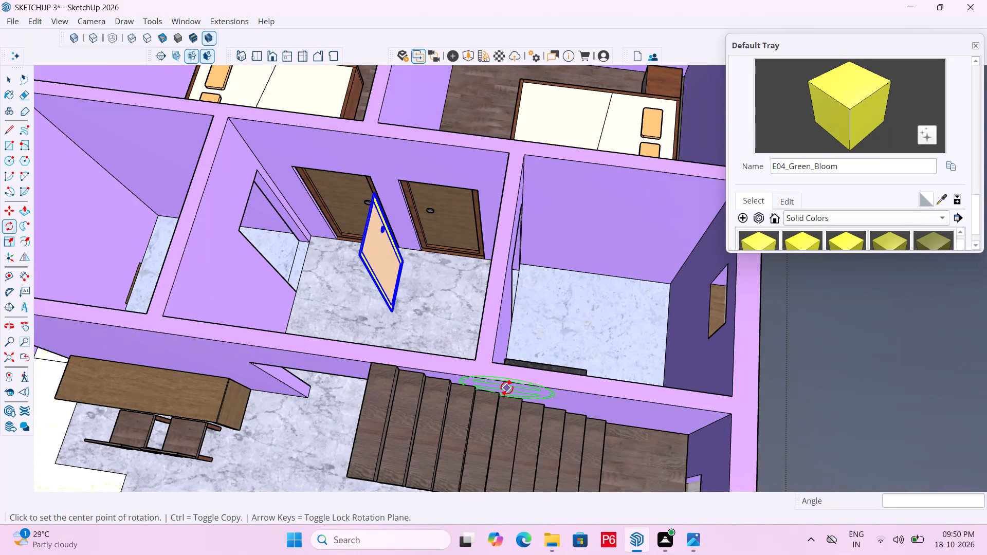
{"action": "key", "text": "ctrl+s"}
Move the rotated door group by its bottom corner to the base of the opening in the hall's opposite end wall.
{"action": "middle_click_drag", "start_coordinate": [501, 381], "coordinate": [330, 360]}
{"action": "scroll", "coordinate": [421, 213], "scroll_direction": "up", "scroll_amount": 5}
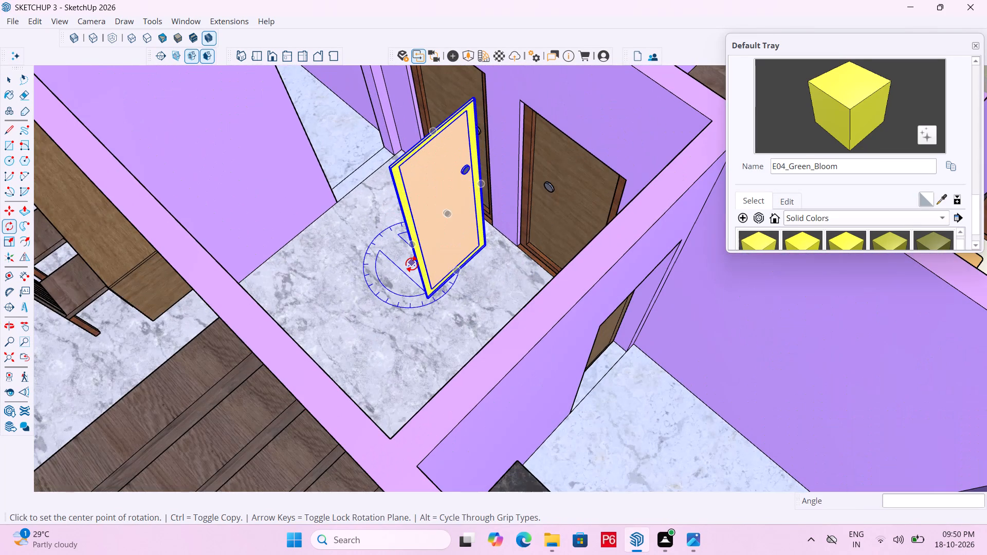
{"action": "key", "text": "m"}
{"action": "scroll", "coordinate": [424, 309], "scroll_direction": "up", "scroll_amount": 10}
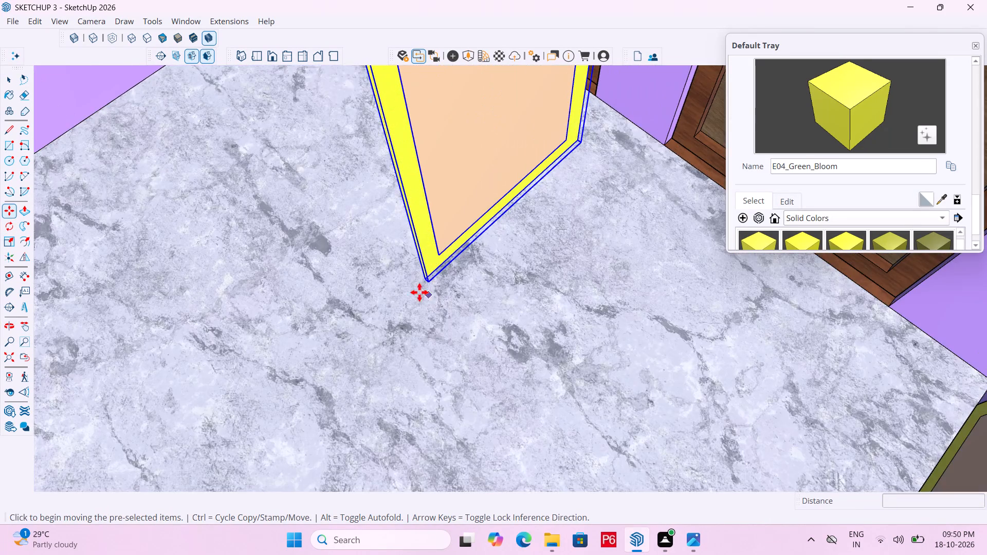
{"action": "scroll", "coordinate": [419, 292], "scroll_direction": "up", "scroll_amount": 19}
{"action": "left_click", "coordinate": [438, 255]}
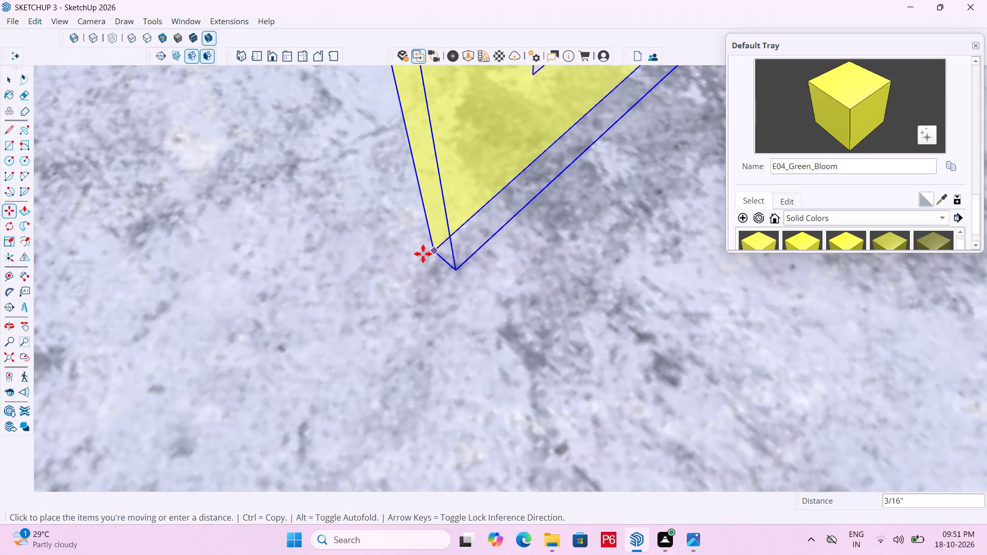
{"action": "scroll", "coordinate": [375, 162], "scroll_direction": "down", "scroll_amount": 8}
{"action": "scroll", "coordinate": [546, 305], "scroll_direction": "down", "scroll_amount": 8}
{"action": "scroll", "coordinate": [563, 386], "scroll_direction": "down", "scroll_amount": 14}
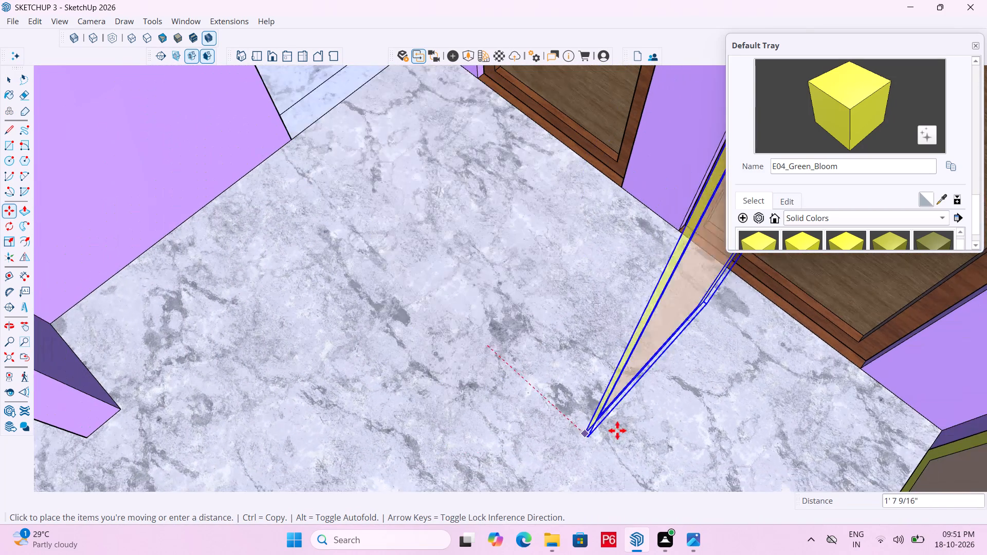
{"action": "left_click", "coordinate": [297, 134]}
{"action": "scroll", "coordinate": [400, 307], "scroll_direction": "down", "scroll_amount": 6}
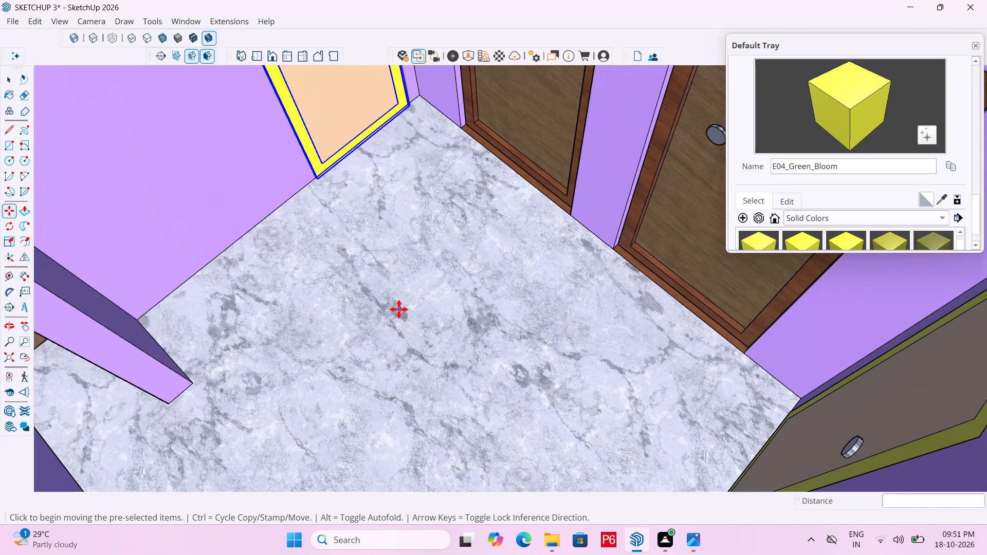
Save the model with the second green-framed door in its doorway and leave the Move tool.
{"action": "key", "text": "ctrl+s"}
{"action": "key", "text": "ctrl+s"}
{"action": "key", "text": "ctrl+s"}
{"action": "key", "text": "ctrl+s"}
{"action": "key", "text": "ctrl+s"}
{"action": "scroll", "coordinate": [386, 191], "scroll_direction": "down", "scroll_amount": 2}
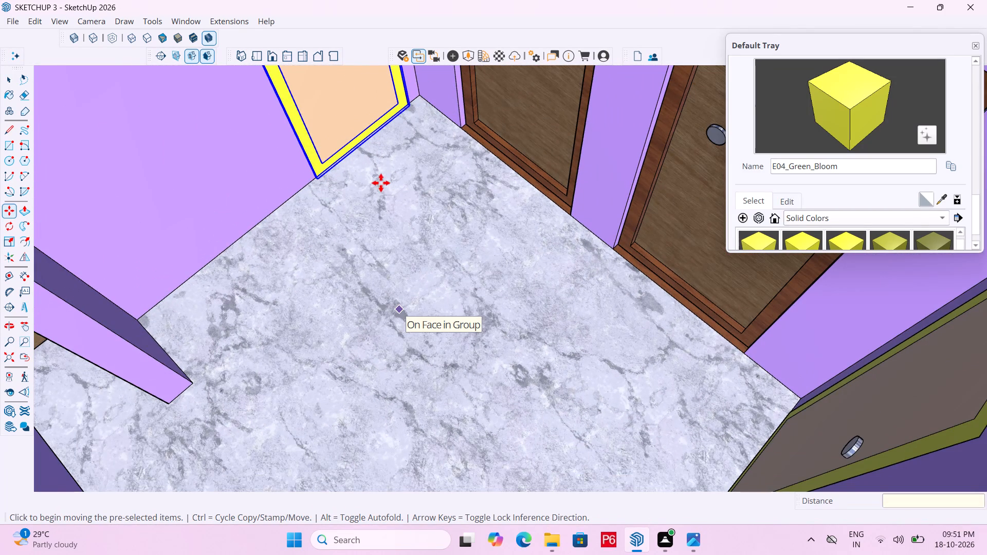
{"action": "scroll", "coordinate": [381, 183], "scroll_direction": "down", "scroll_amount": 2}
{"action": "key", "text": "space"}
Deselect the door and examine the house's other doorways, from the hall to the living room.
{"action": "scroll", "coordinate": [318, 229], "scroll_direction": "down", "scroll_amount": 6}
{"action": "scroll", "coordinate": [402, 252], "scroll_direction": "down", "scroll_amount": 4}
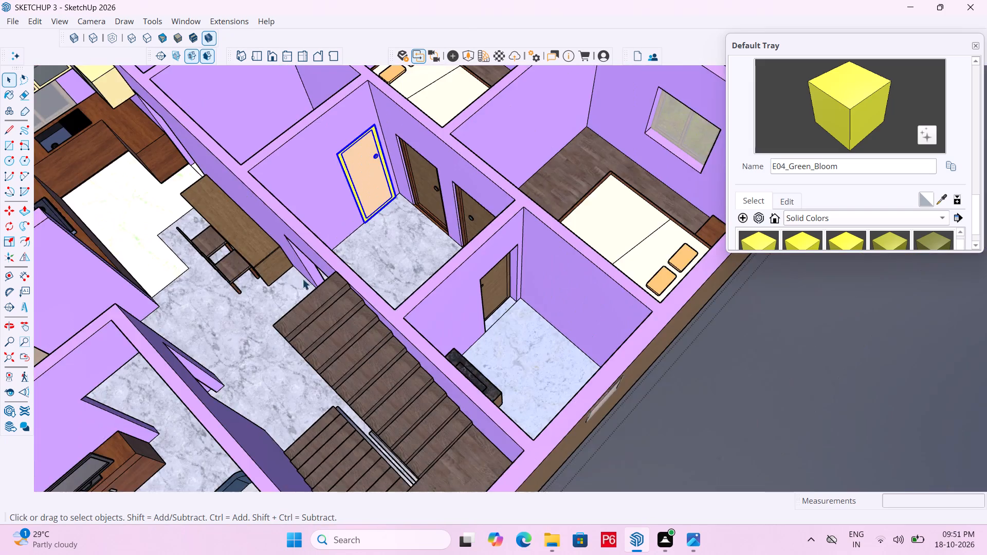
{"action": "scroll", "coordinate": [302, 279], "scroll_direction": "down", "scroll_amount": 3}
{"action": "middle_click_drag", "start_coordinate": [233, 279], "coordinate": [777, 120]}
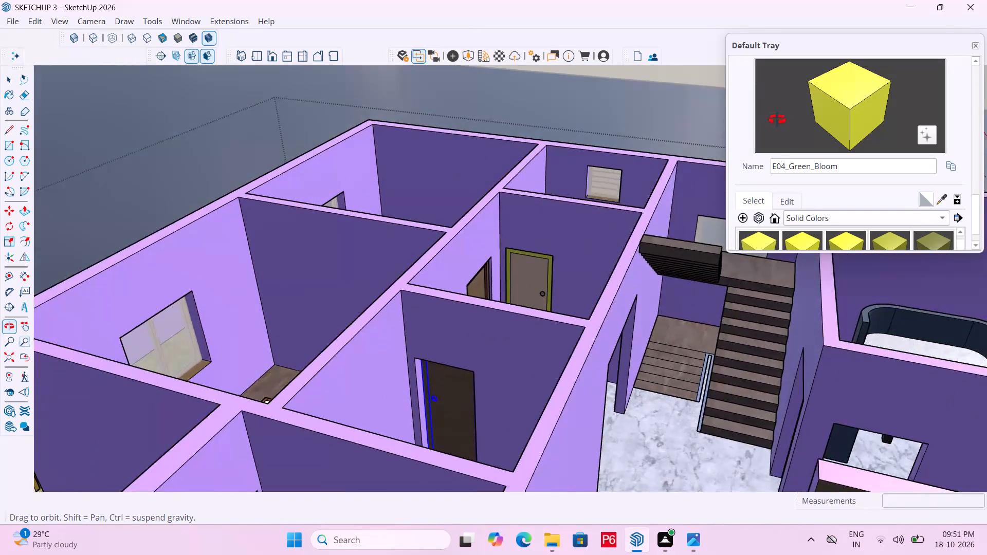
{"action": "middle_click_drag", "start_coordinate": [777, 120], "coordinate": [630, 158]}
{"action": "scroll", "coordinate": [337, 262], "scroll_direction": "down", "scroll_amount": 5}
{"action": "key", "text": "space"}
{"action": "left_click", "coordinate": [605, 205]}
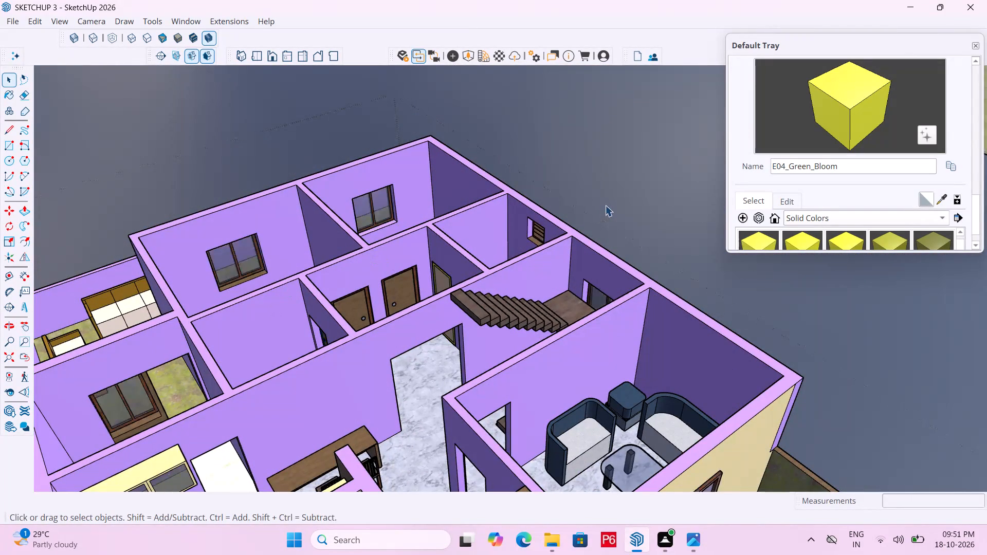
{"action": "scroll", "coordinate": [514, 243], "scroll_direction": "down", "scroll_amount": 6}
{"action": "middle_click_drag", "start_coordinate": [465, 276], "coordinate": [316, 299]}
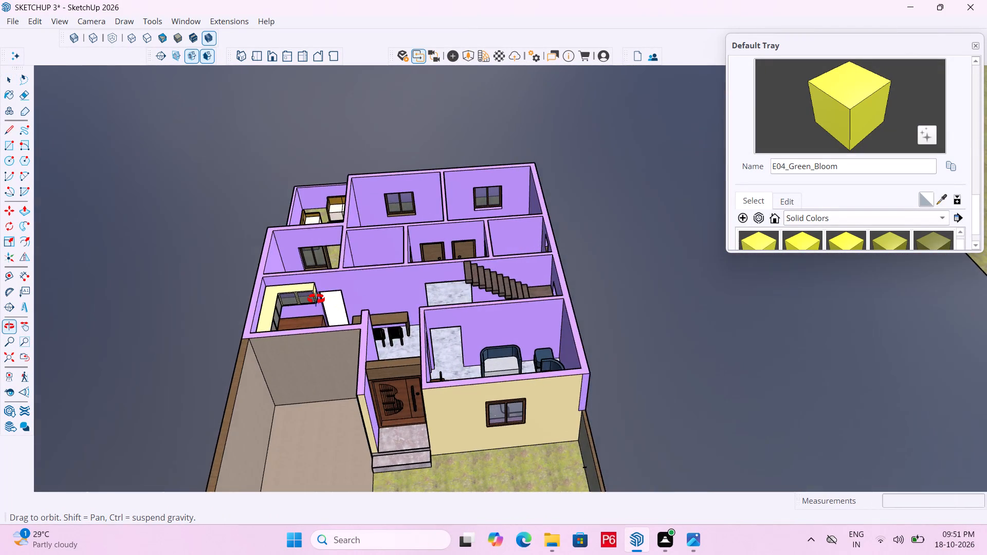
{"action": "middle_click_drag", "start_coordinate": [316, 299], "coordinate": [449, 290]}
{"action": "scroll", "coordinate": [449, 290], "scroll_direction": "up", "scroll_amount": 6}
{"action": "middle_click_drag", "start_coordinate": [460, 309], "coordinate": [455, 275]}
{"action": "scroll", "coordinate": [455, 275], "scroll_direction": "up", "scroll_amount": 4}
{"action": "scroll", "coordinate": [370, 322], "scroll_direction": "up", "scroll_amount": 4}
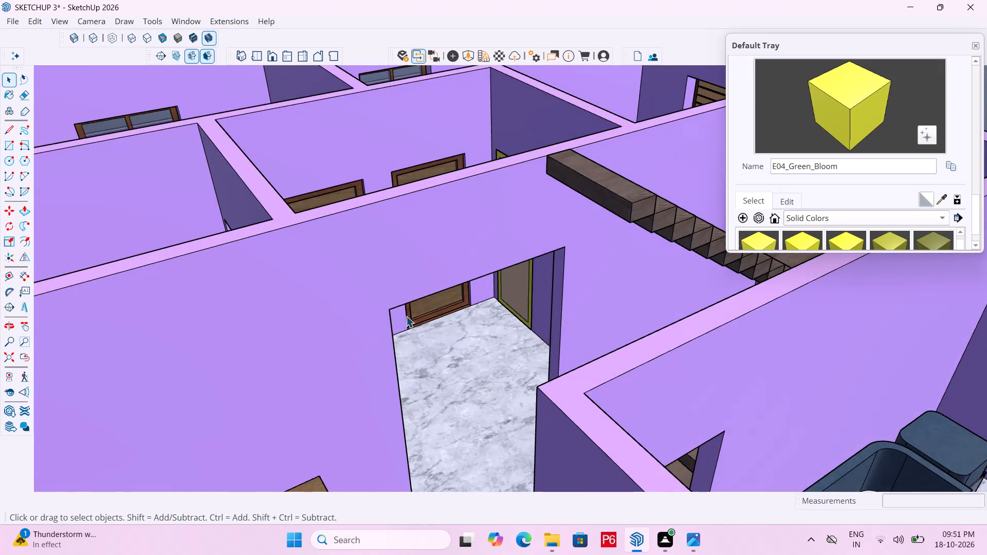
{"action": "middle_click_drag", "start_coordinate": [455, 321], "coordinate": [339, 233]}
{"action": "scroll", "coordinate": [455, 321], "scroll_direction": "up", "scroll_amount": 1}
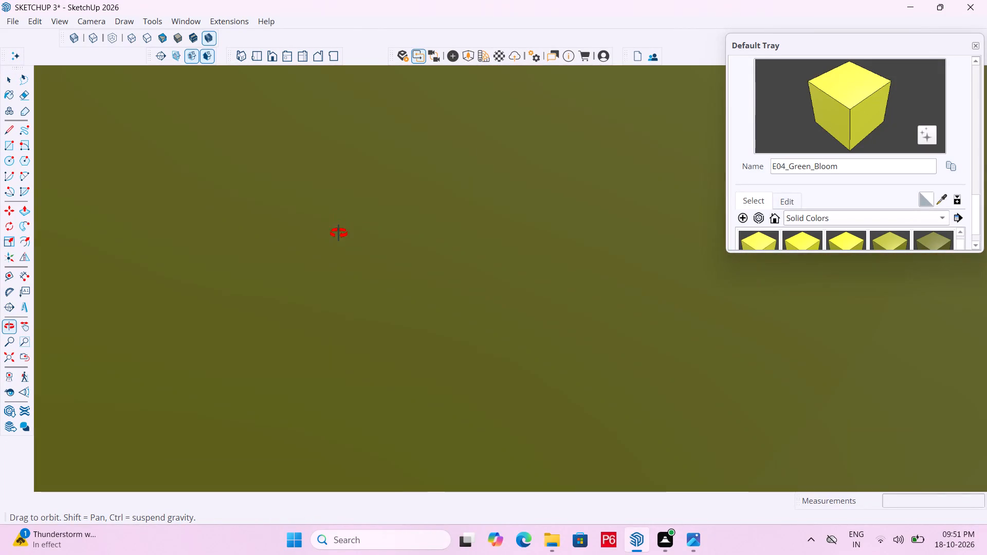
{"action": "middle_click_drag", "start_coordinate": [339, 233], "coordinate": [418, 308]}
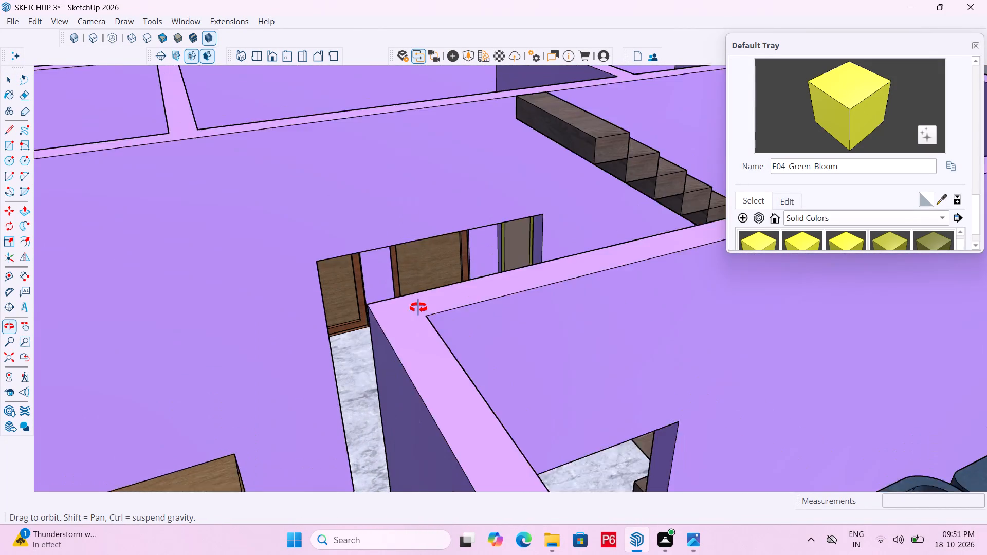
{"action": "middle_click_drag", "start_coordinate": [418, 308], "coordinate": [418, 314]}
{"action": "scroll", "coordinate": [342, 224], "scroll_direction": "down", "scroll_amount": 12}
{"action": "middle_click_drag", "start_coordinate": [409, 292], "coordinate": [309, 305]}
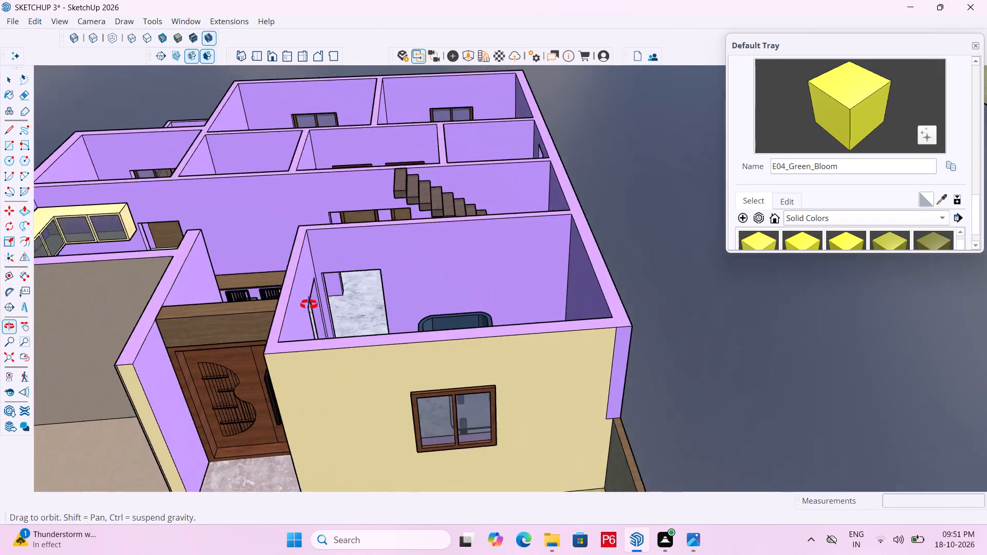
{"action": "middle_click_drag", "start_coordinate": [309, 305], "coordinate": [302, 304]}
{"action": "scroll", "coordinate": [302, 304], "scroll_direction": "up", "scroll_amount": 5}
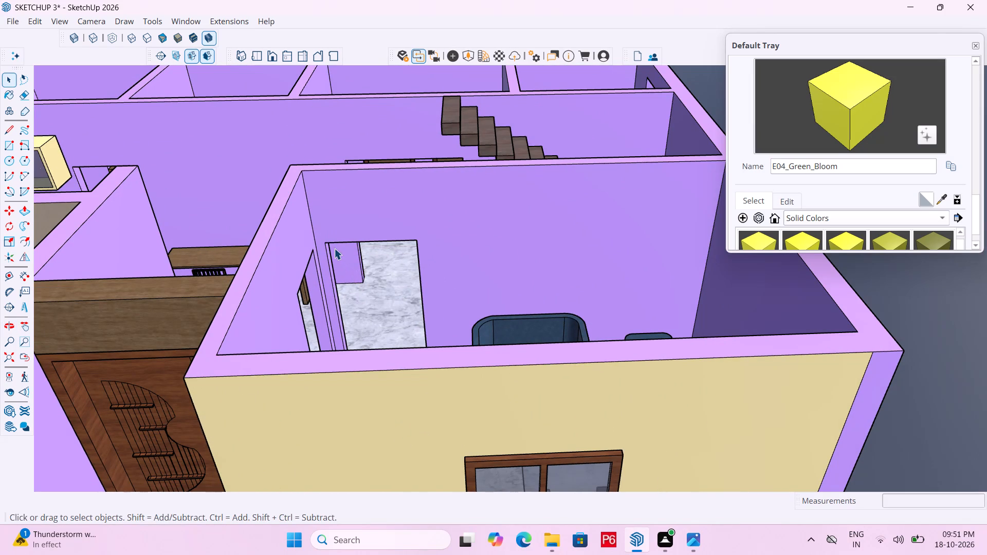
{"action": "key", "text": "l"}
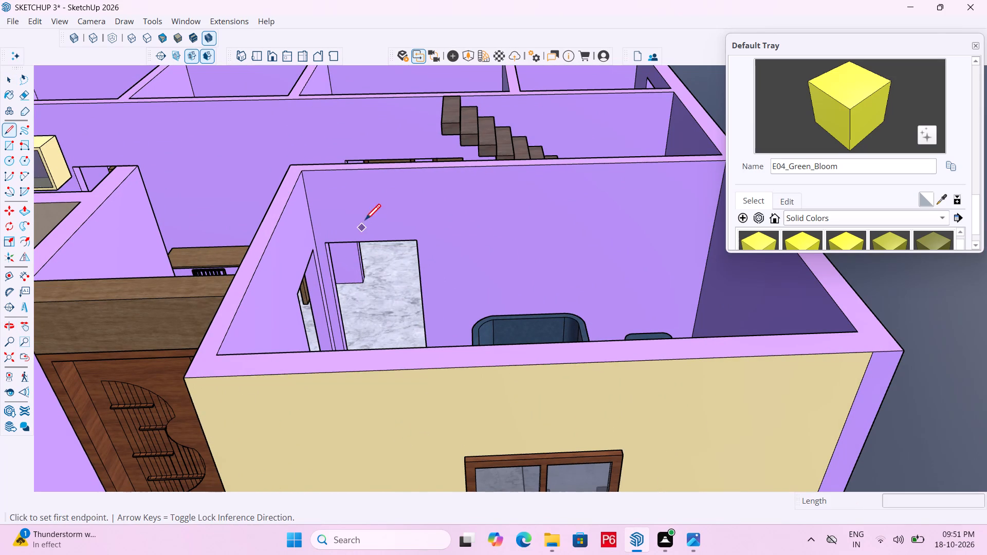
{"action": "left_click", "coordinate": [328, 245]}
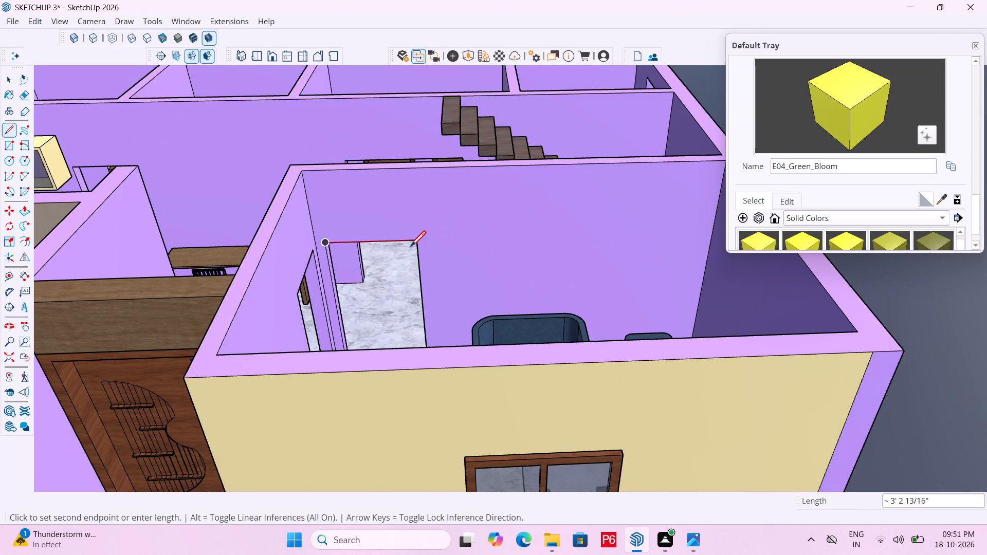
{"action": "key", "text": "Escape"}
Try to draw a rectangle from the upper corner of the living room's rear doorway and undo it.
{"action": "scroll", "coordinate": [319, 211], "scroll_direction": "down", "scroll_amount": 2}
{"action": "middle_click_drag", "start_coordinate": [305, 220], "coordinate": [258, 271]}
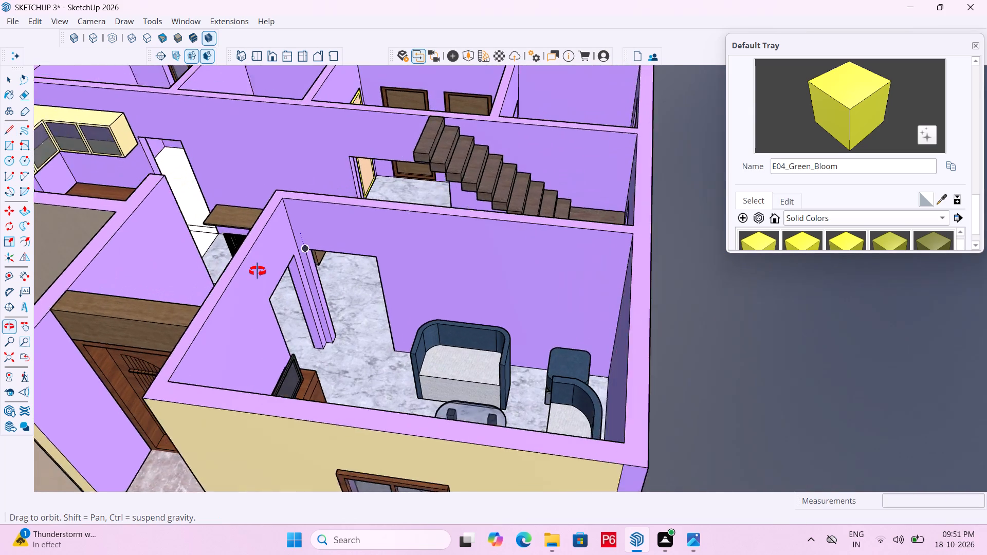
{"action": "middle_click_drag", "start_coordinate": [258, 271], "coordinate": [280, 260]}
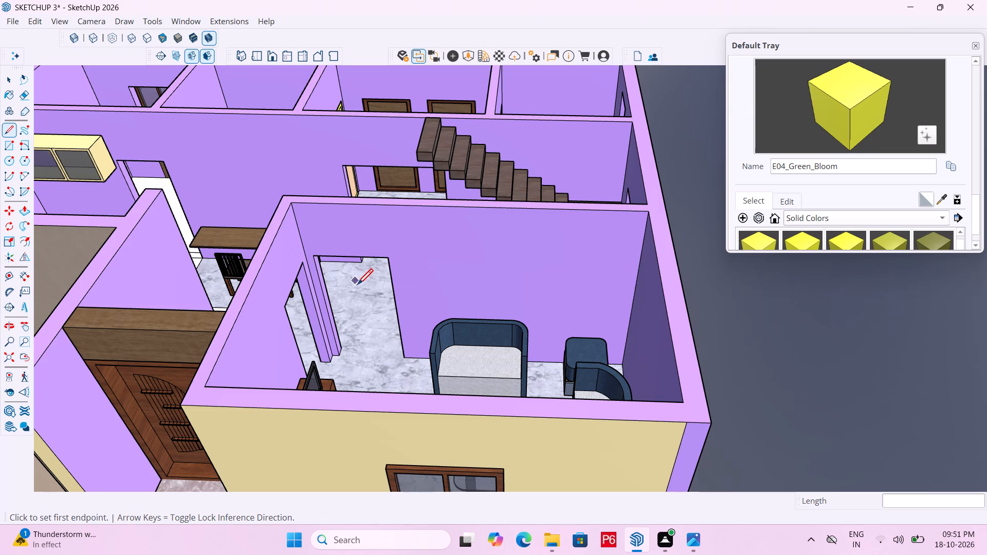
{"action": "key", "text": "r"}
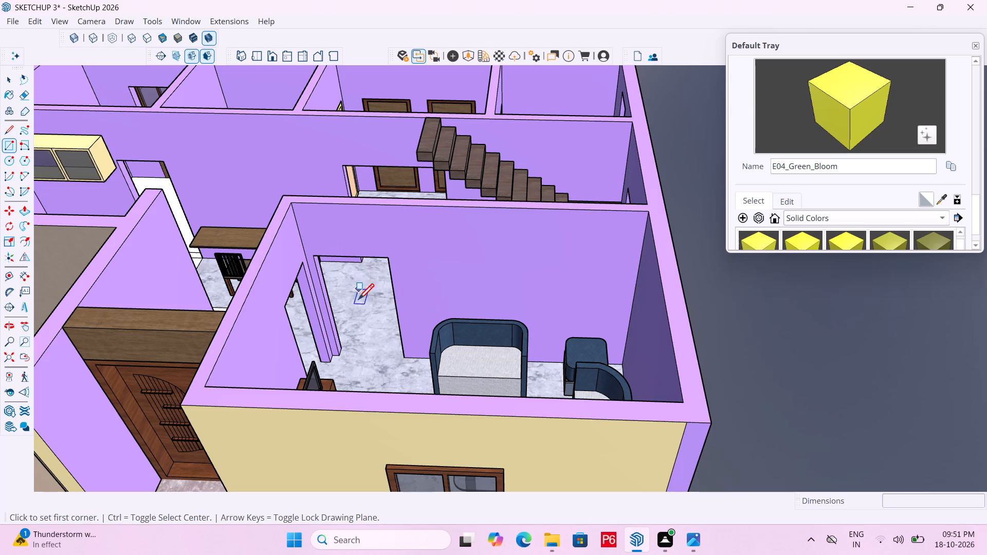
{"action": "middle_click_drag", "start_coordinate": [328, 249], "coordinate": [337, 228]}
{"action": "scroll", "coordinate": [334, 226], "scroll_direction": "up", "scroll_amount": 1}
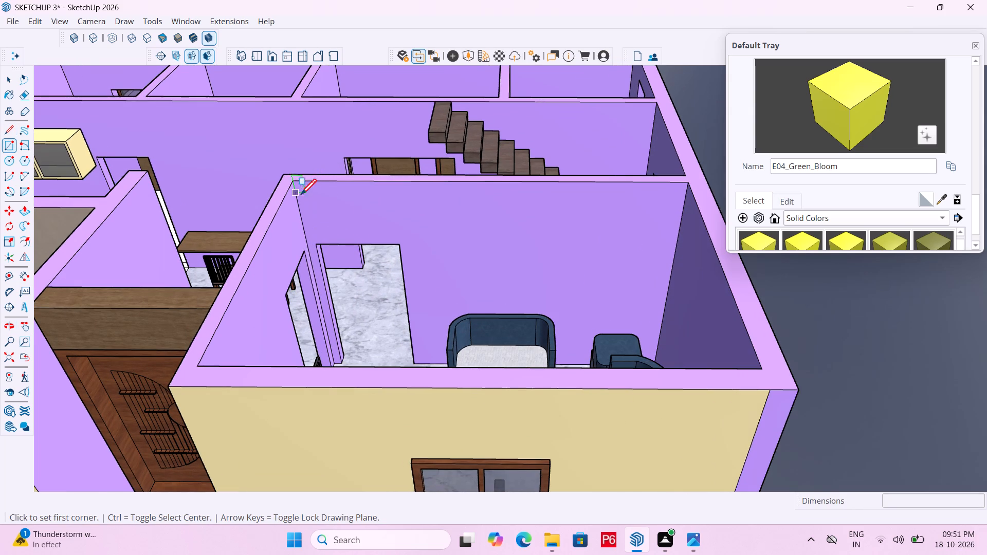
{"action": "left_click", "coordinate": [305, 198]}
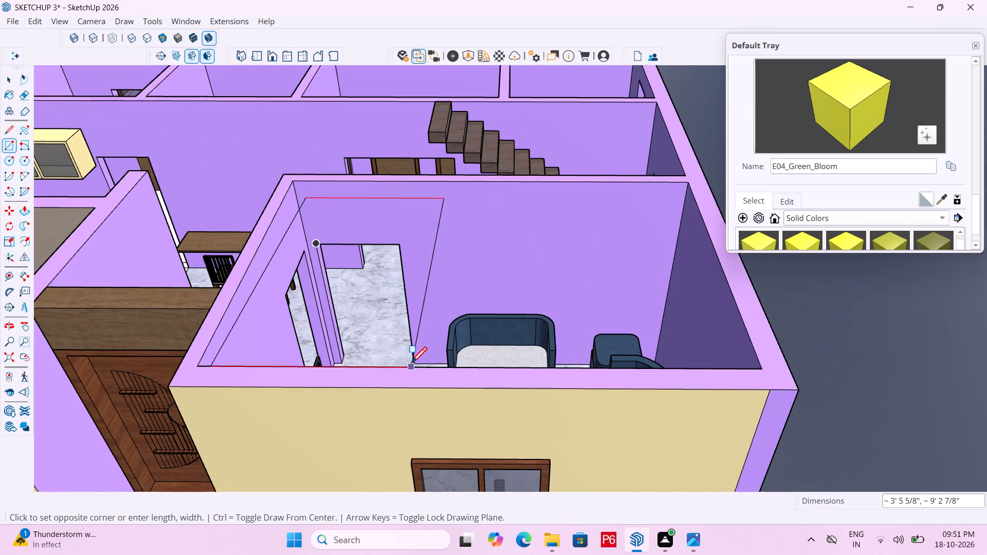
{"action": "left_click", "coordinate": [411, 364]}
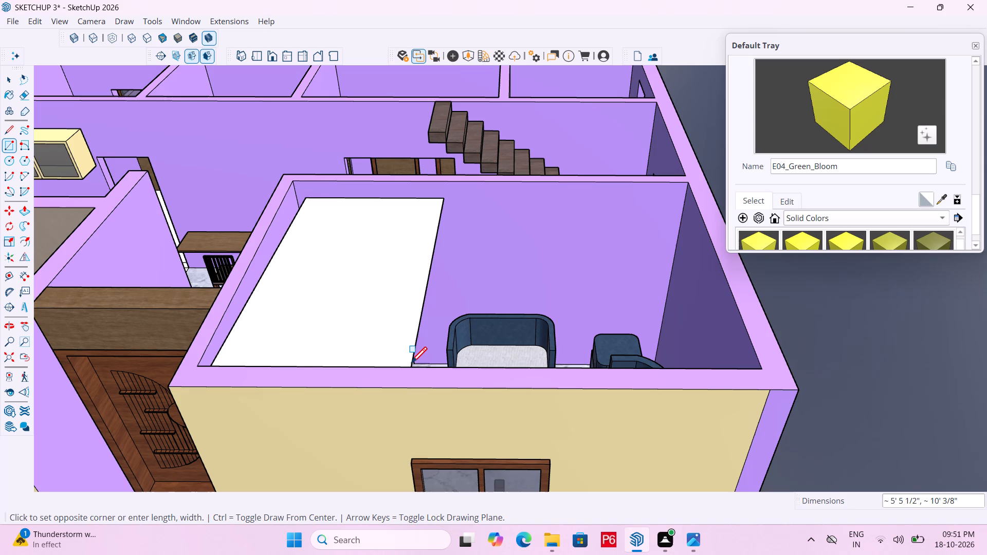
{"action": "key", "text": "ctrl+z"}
Draw a rectangle about 3' 6" by 9' 5" on the living room's rear doorway, starting from its bottom corner.
{"action": "middle_click_drag", "start_coordinate": [416, 361], "coordinate": [394, 384]}
{"action": "left_click_drag", "start_coordinate": [405, 366], "coordinate": [399, 354]}
{"action": "left_click", "coordinate": [289, 210]}
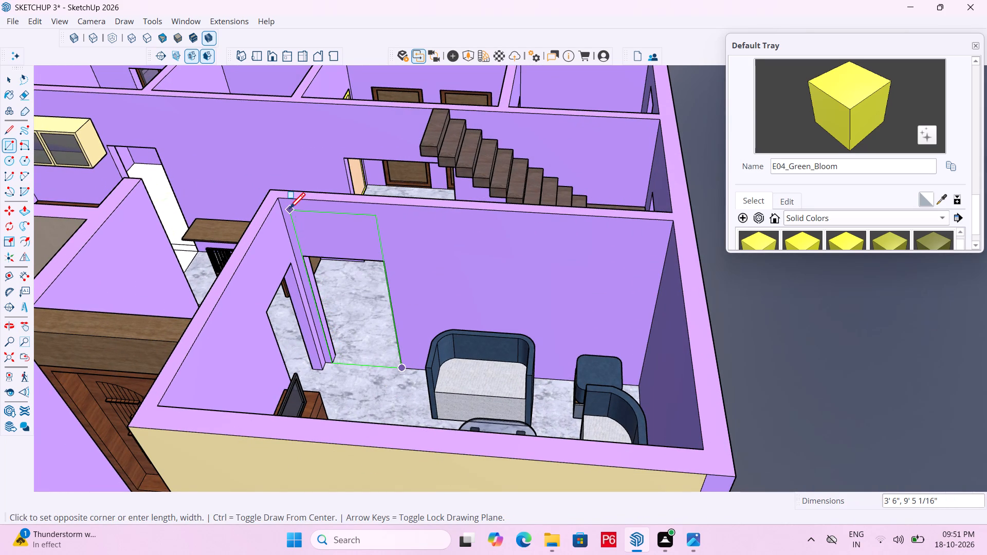
Make a group of the doorway rectangle's face and edges.
{"action": "key", "text": "space"}
{"action": "double_click", "coordinate": [342, 245]}
{"action": "left_click", "coordinate": [342, 245]}
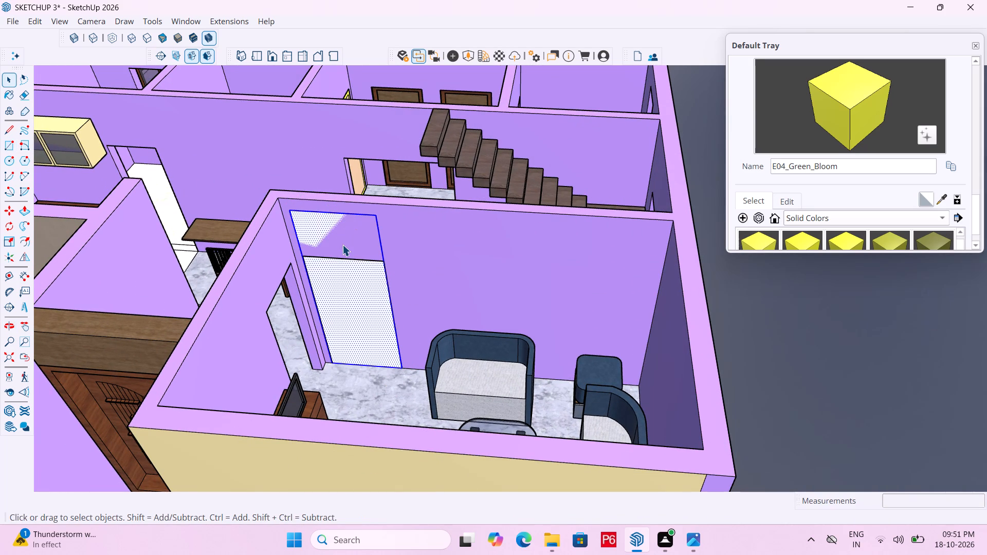
{"action": "double_click", "coordinate": [342, 245]}
{"action": "right_click", "coordinate": [342, 245]}
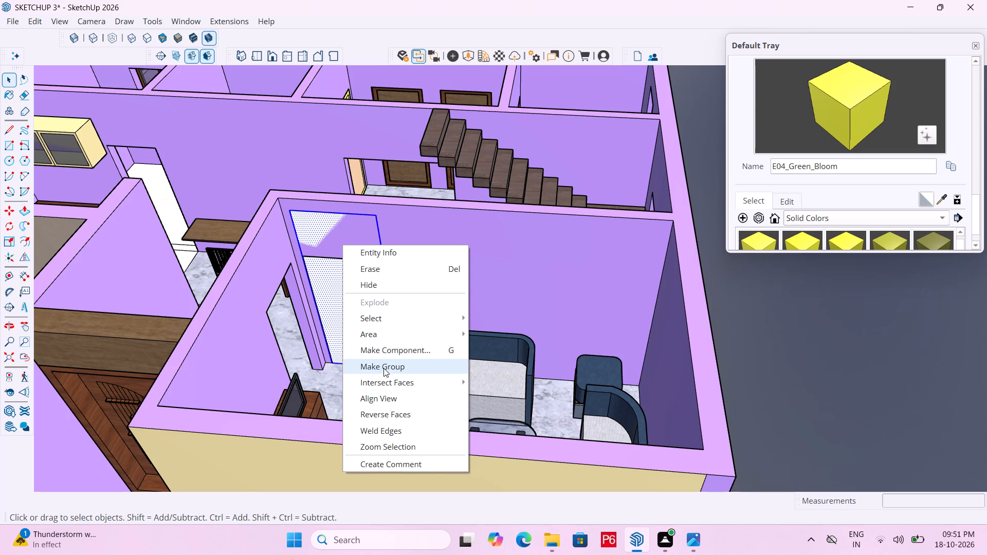
{"action": "left_click", "coordinate": [383, 368]}
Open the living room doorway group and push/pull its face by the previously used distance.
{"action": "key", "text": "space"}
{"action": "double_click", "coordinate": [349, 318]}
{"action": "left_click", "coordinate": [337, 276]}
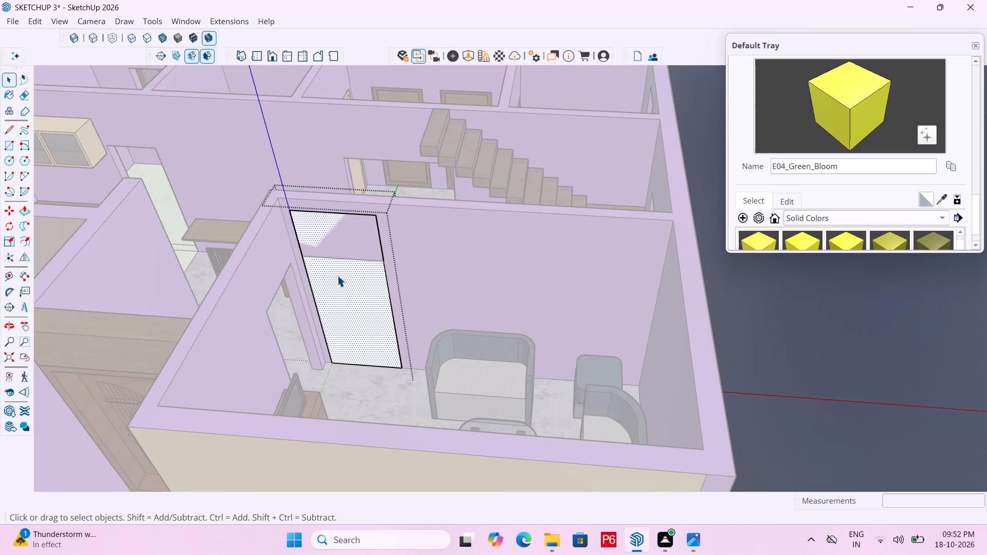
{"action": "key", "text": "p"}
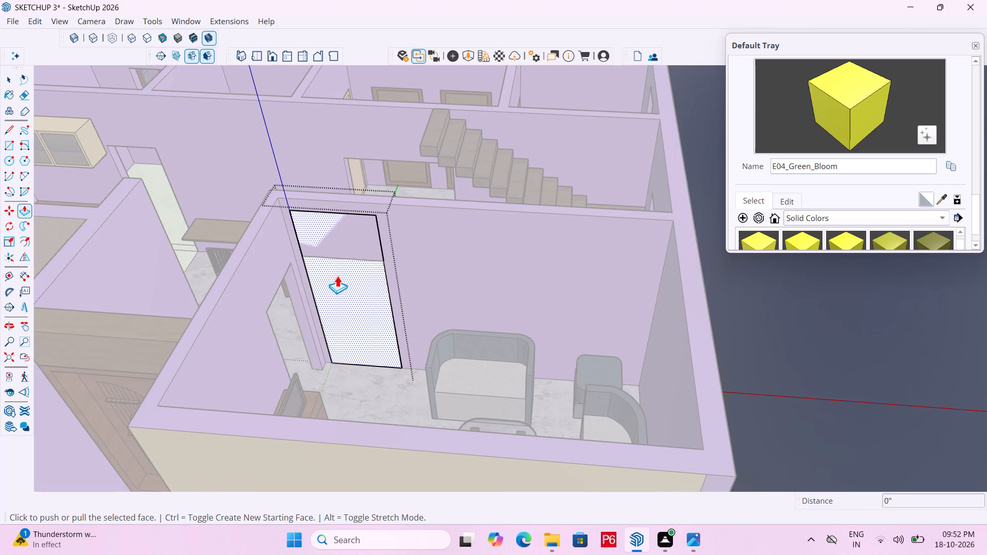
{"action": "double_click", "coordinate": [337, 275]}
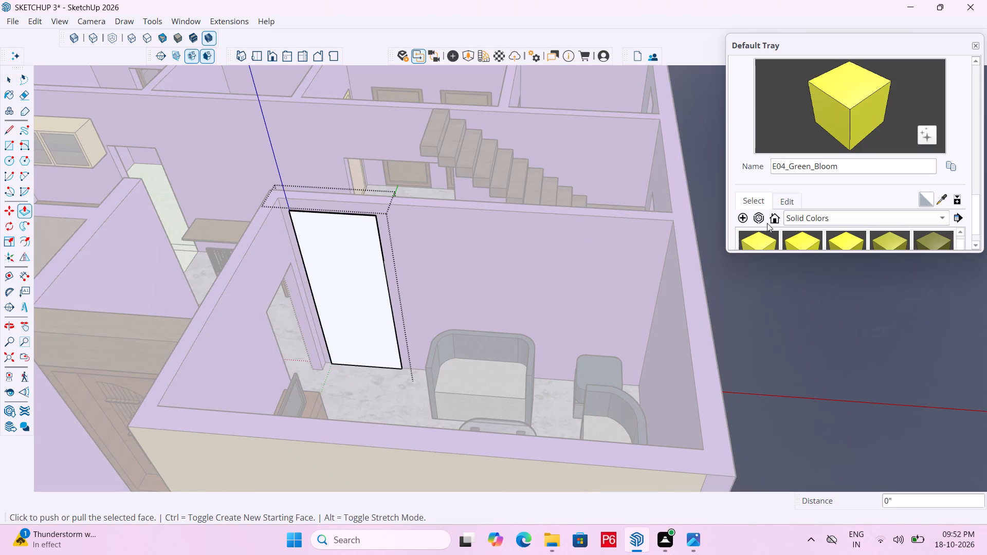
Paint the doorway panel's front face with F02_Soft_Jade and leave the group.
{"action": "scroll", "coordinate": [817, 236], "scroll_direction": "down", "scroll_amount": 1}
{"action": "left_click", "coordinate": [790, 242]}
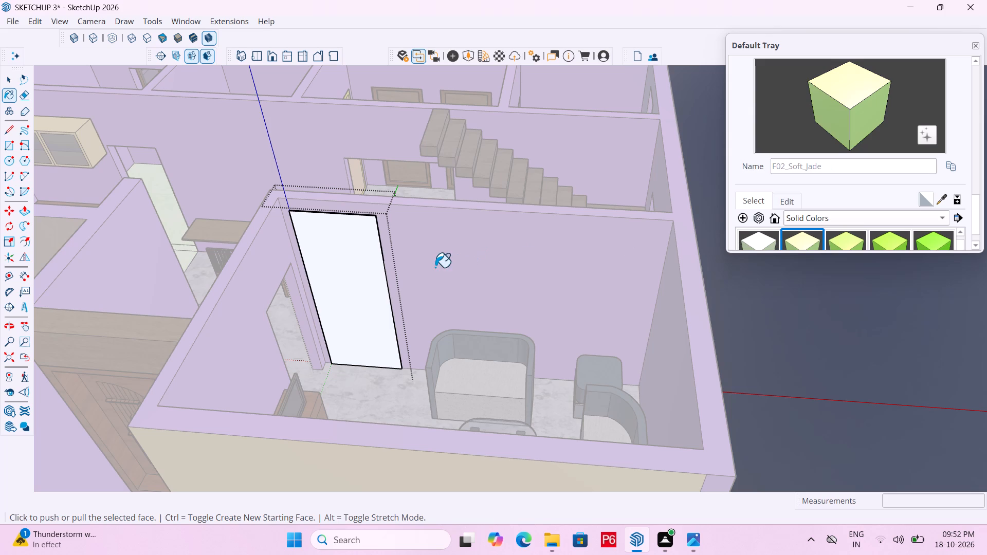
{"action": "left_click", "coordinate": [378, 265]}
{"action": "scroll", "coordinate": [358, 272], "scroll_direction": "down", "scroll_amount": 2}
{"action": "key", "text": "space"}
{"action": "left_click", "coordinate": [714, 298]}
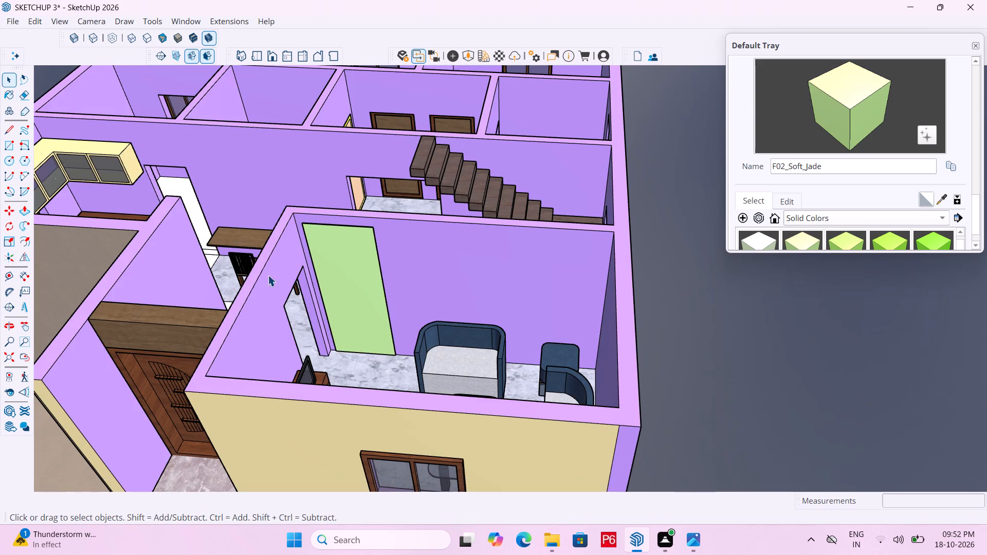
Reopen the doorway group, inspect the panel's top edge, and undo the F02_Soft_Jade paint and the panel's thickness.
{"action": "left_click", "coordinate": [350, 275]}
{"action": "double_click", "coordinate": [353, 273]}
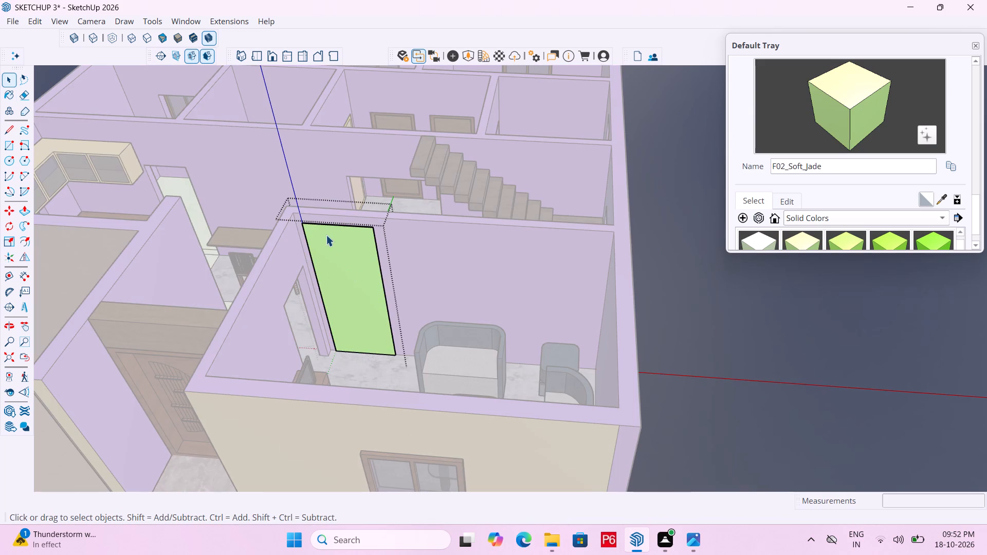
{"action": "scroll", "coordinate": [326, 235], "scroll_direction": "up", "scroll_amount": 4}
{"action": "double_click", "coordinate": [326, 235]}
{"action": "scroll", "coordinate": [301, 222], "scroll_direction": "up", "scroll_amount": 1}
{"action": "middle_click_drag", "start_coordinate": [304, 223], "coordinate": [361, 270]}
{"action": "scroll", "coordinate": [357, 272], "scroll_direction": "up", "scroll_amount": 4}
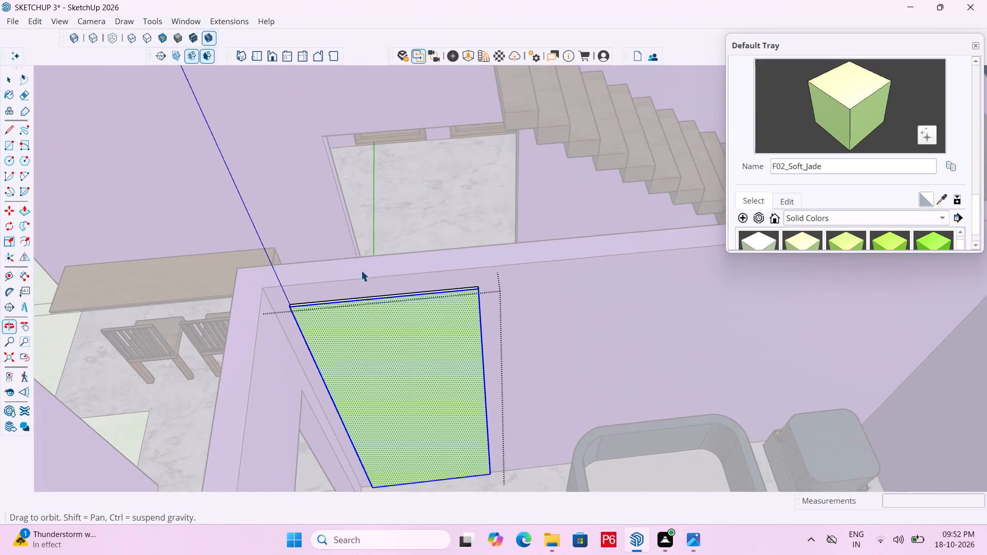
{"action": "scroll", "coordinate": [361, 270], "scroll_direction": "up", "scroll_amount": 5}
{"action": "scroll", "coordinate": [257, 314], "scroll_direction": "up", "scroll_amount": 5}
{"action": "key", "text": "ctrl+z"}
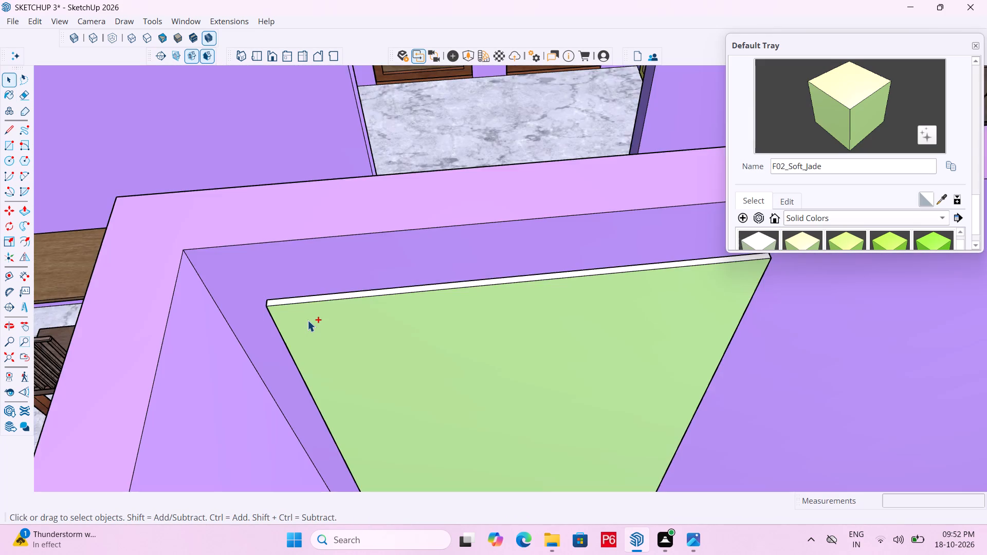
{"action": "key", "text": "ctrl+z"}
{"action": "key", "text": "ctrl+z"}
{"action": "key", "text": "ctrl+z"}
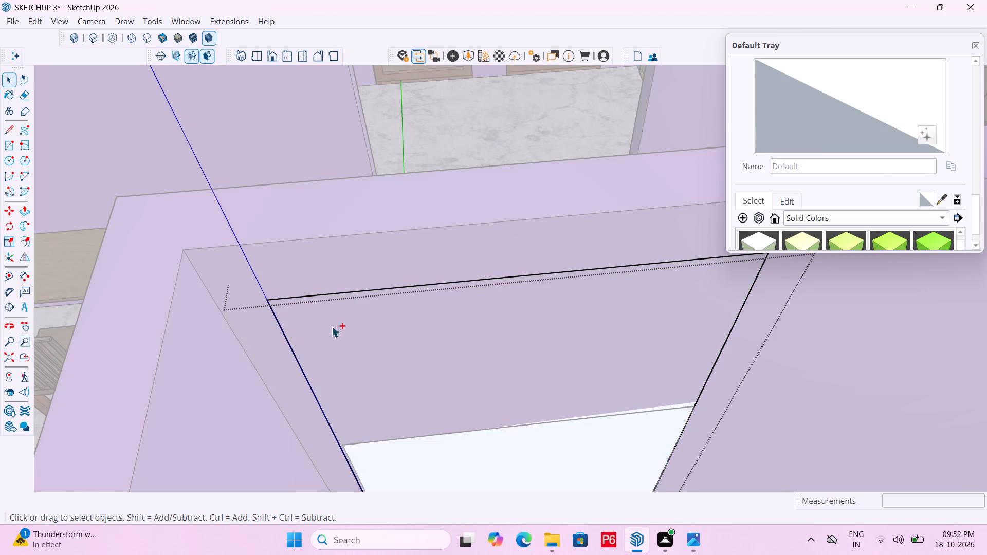
Paint the flat doorway face inside the group with F02_Soft_Jade.
{"action": "scroll", "coordinate": [341, 282], "scroll_direction": "down", "scroll_amount": 6}
{"action": "left_click", "coordinate": [383, 330]}
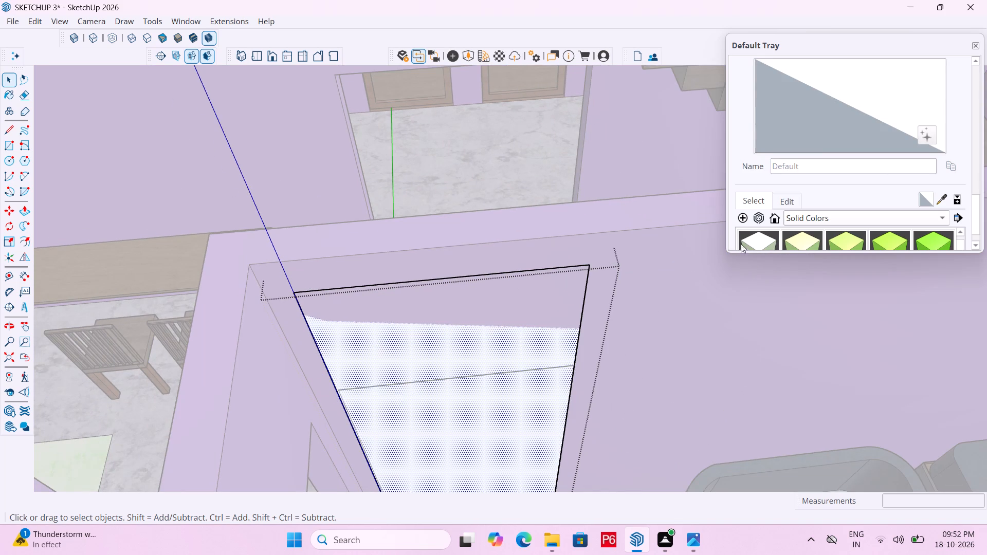
{"action": "left_click", "coordinate": [803, 242]}
{"action": "left_click", "coordinate": [501, 328]}
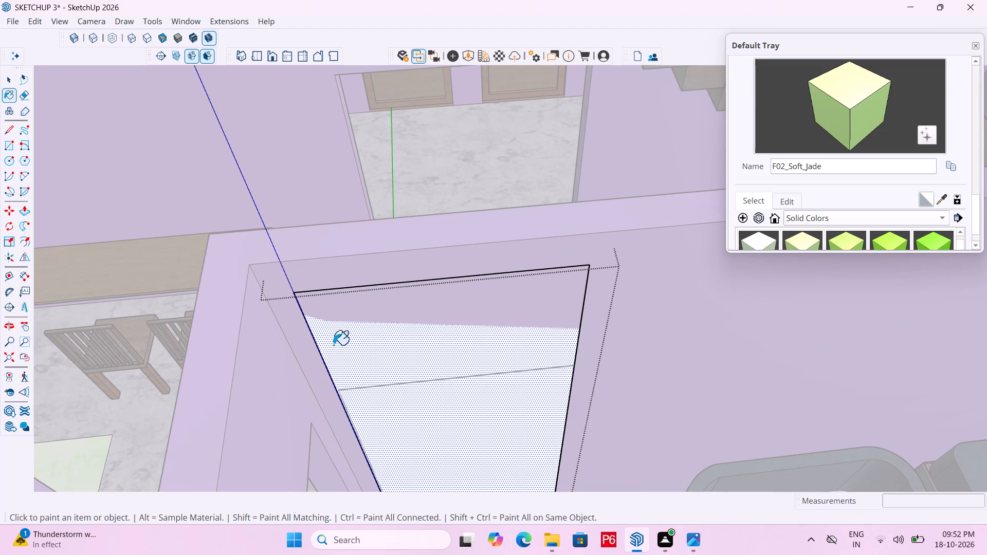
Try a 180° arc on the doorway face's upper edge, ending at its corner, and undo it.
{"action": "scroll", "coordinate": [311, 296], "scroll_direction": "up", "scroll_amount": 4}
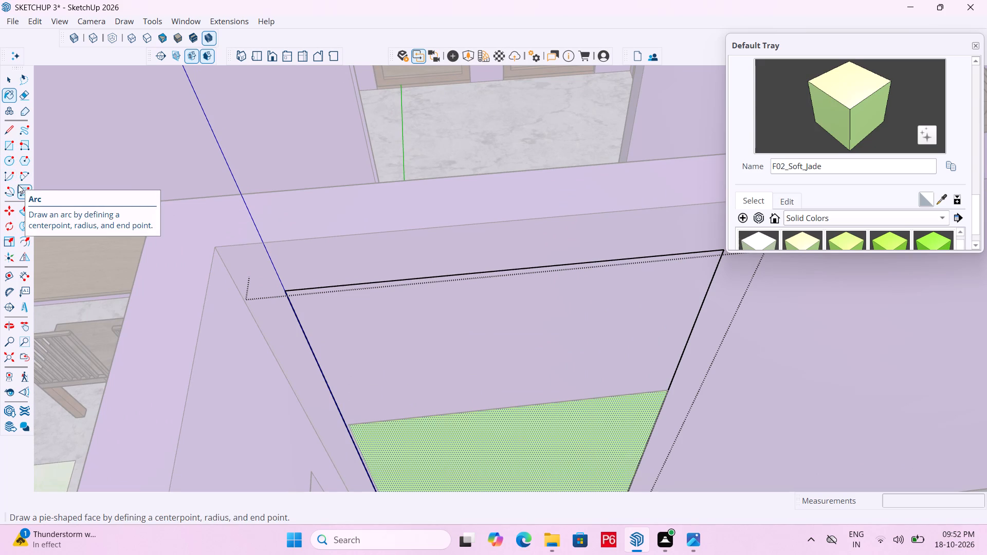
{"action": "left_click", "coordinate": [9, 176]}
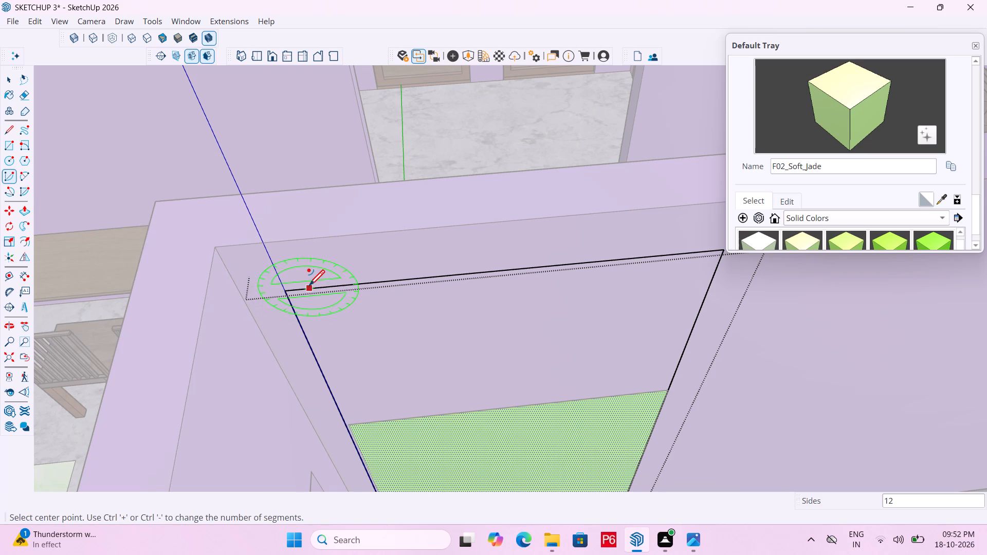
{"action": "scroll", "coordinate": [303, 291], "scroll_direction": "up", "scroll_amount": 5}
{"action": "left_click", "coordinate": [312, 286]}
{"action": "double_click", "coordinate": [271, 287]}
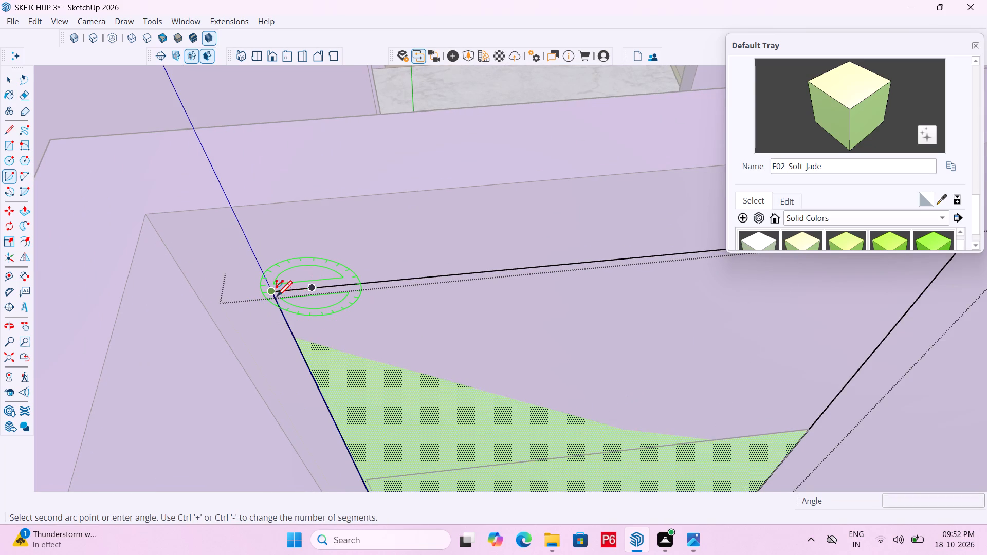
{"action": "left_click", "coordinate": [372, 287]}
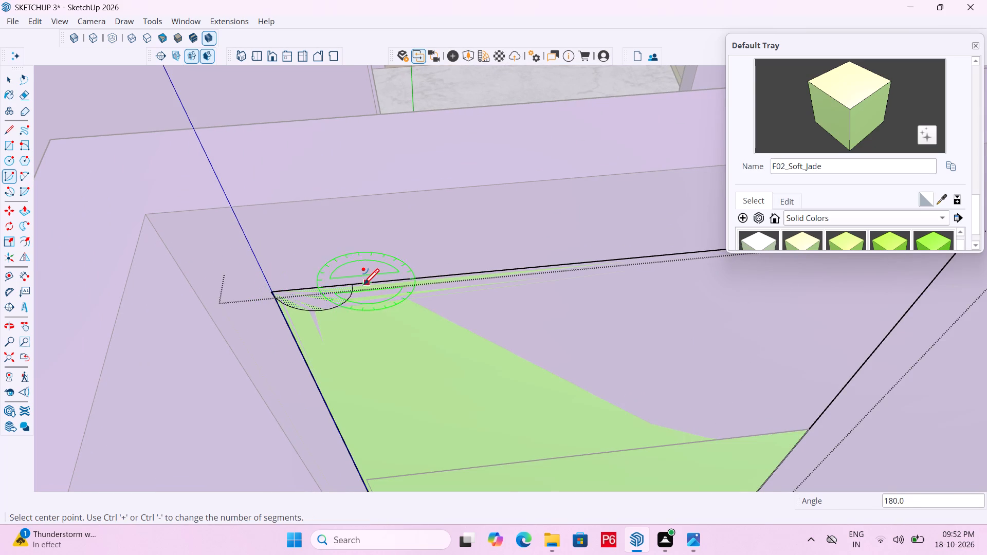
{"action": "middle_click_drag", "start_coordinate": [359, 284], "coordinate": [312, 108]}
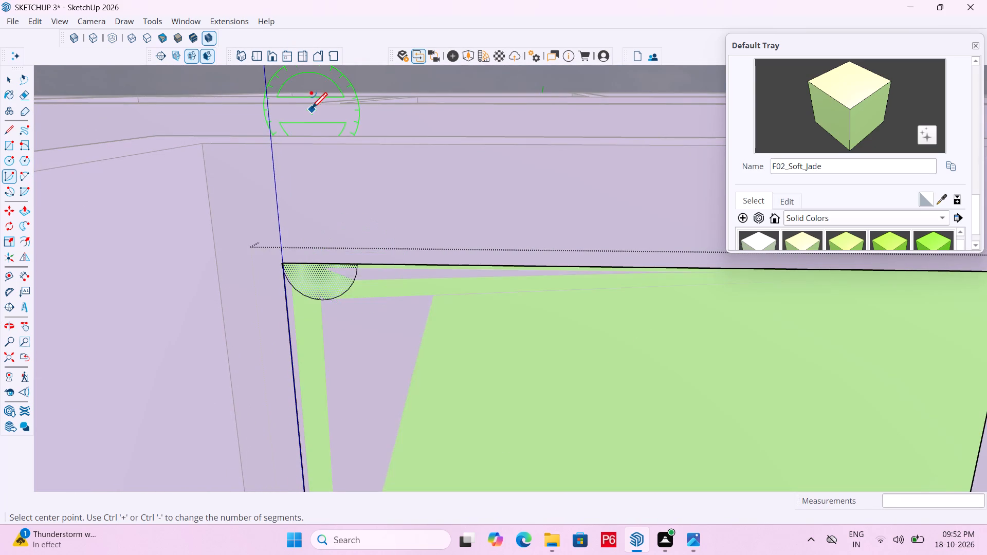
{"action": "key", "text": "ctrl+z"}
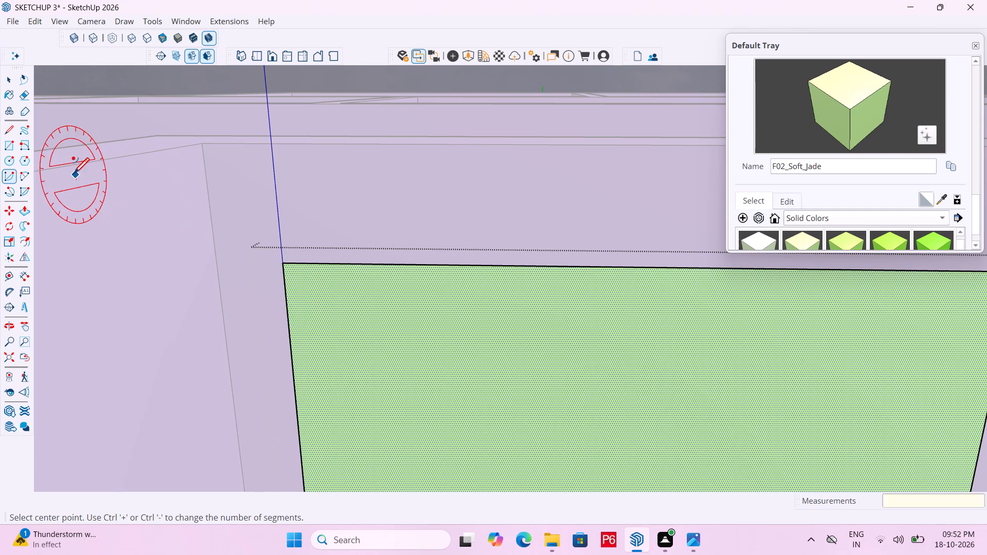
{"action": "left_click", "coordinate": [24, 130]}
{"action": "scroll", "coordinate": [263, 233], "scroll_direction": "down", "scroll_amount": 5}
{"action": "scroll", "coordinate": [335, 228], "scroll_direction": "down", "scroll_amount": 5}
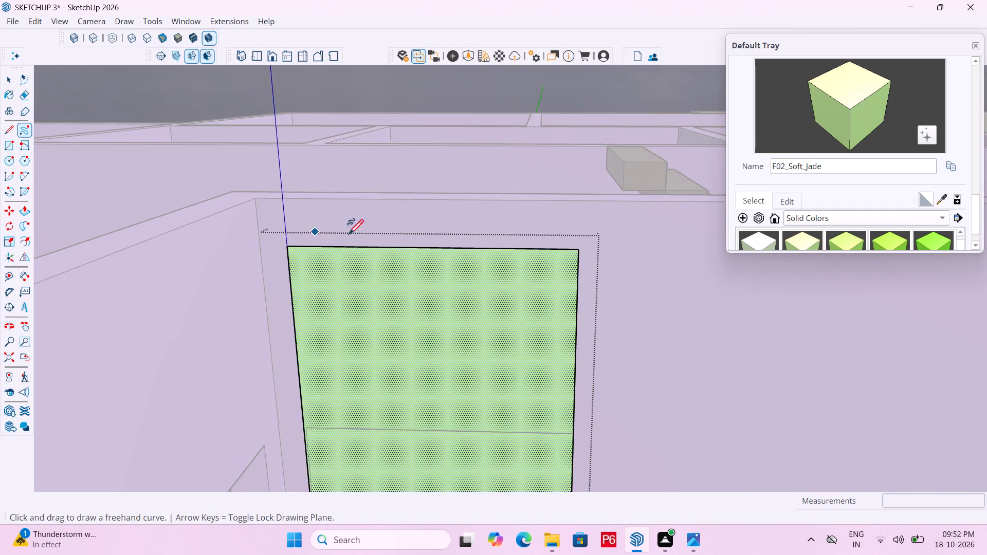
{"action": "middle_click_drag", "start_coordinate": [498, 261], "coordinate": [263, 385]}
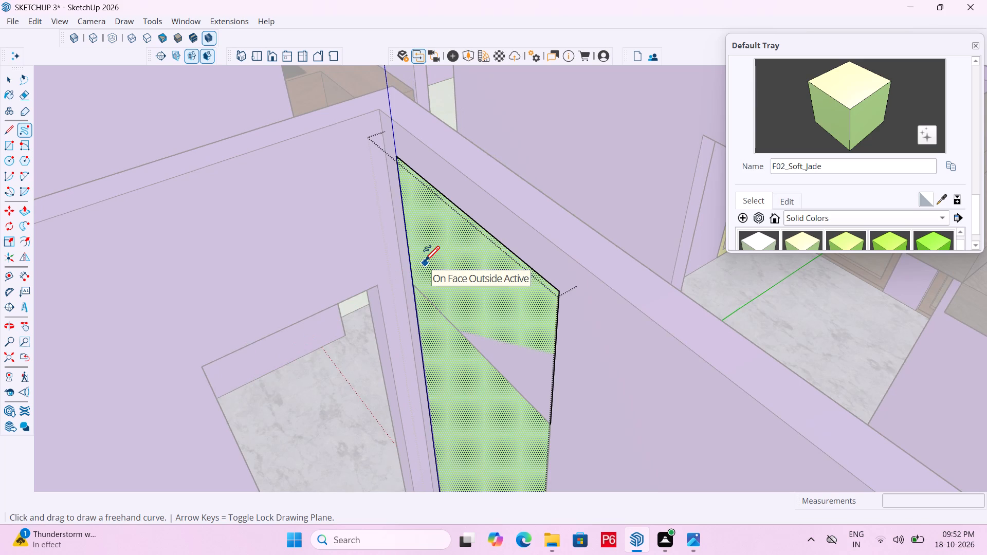
Draw a rectangle 3' 6" by about 1 1/2" along the green door face's upper edge, perpendicular to the face.
{"action": "key", "text": "r"}
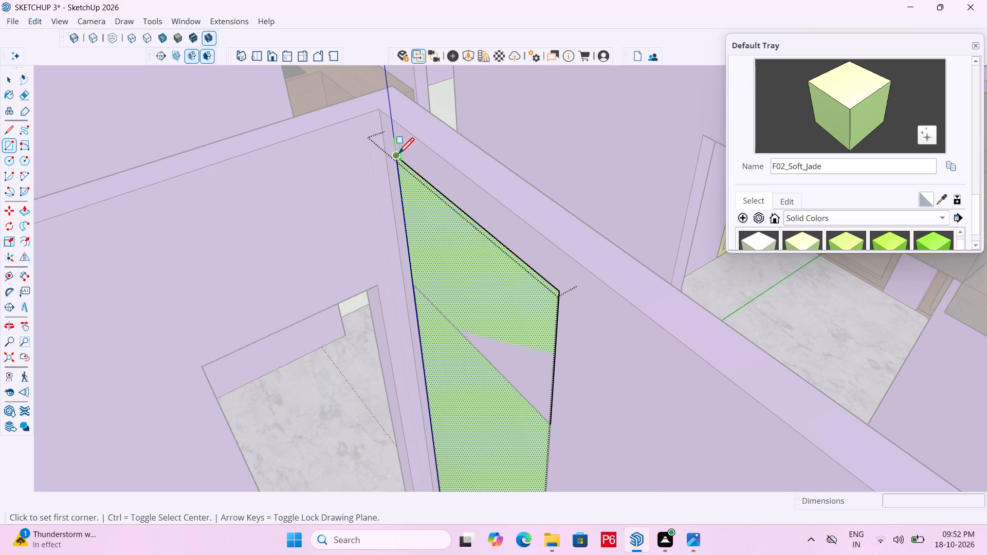
{"action": "left_click", "coordinate": [398, 155]}
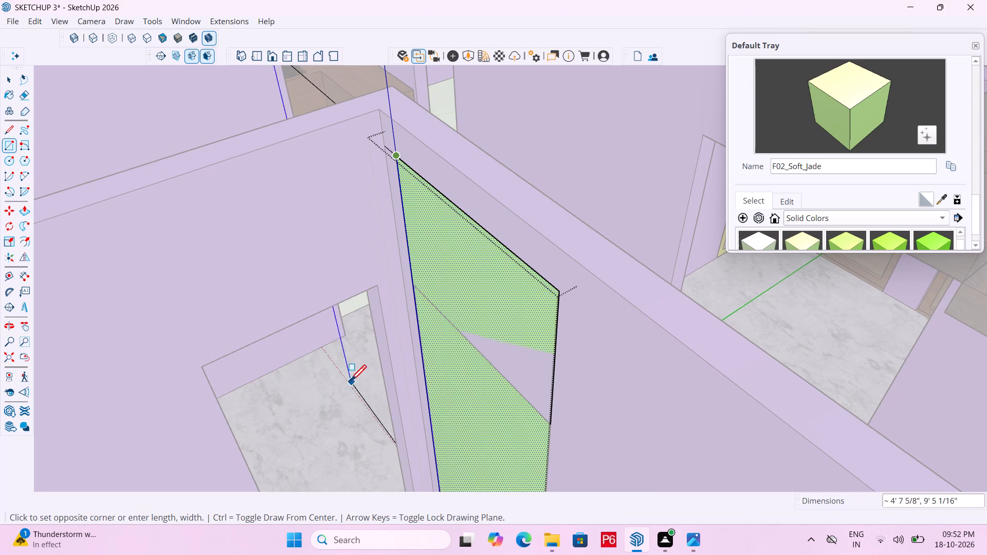
{"action": "middle_click_drag", "start_coordinate": [565, 323], "coordinate": [442, 325]}
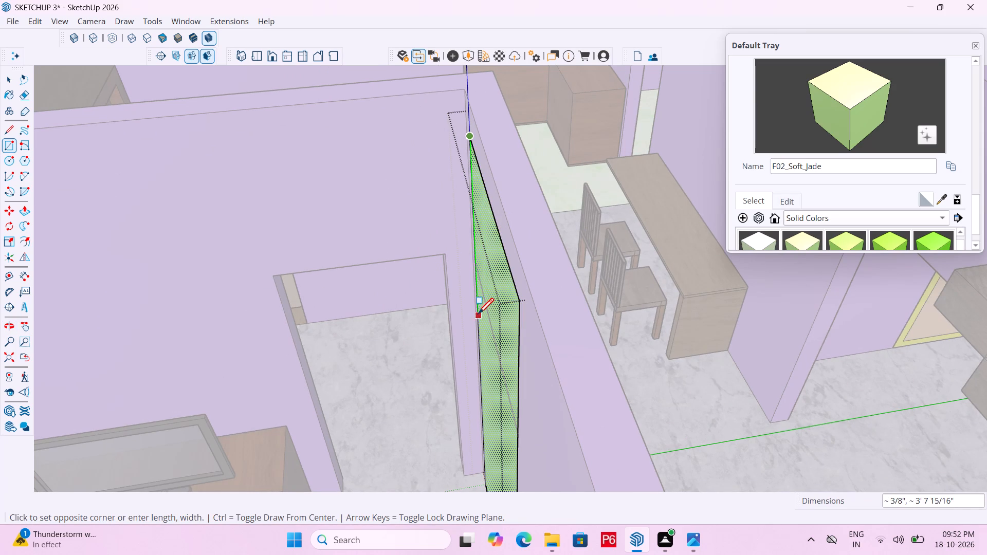
{"action": "scroll", "coordinate": [488, 311], "scroll_direction": "up", "scroll_amount": 5}
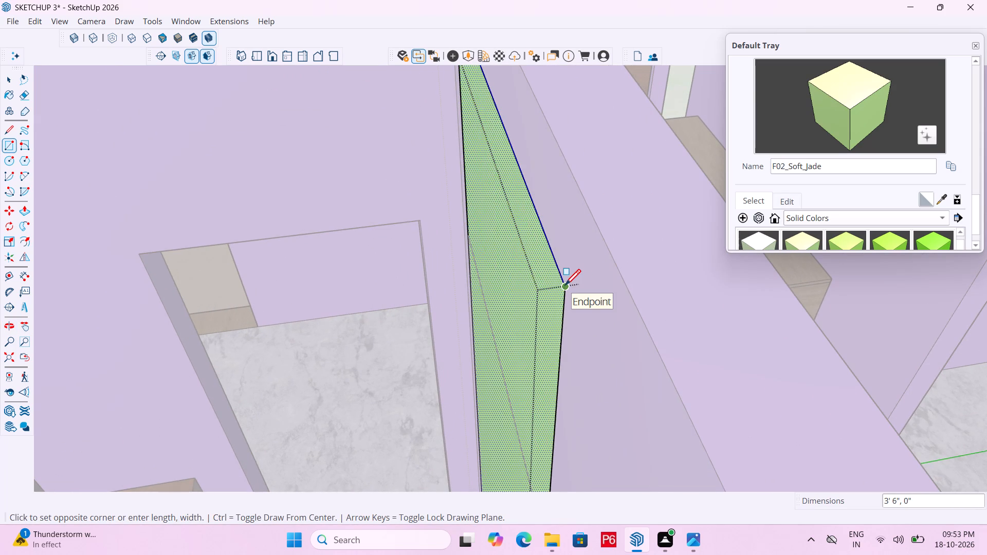
{"action": "left_click", "coordinate": [538, 294]}
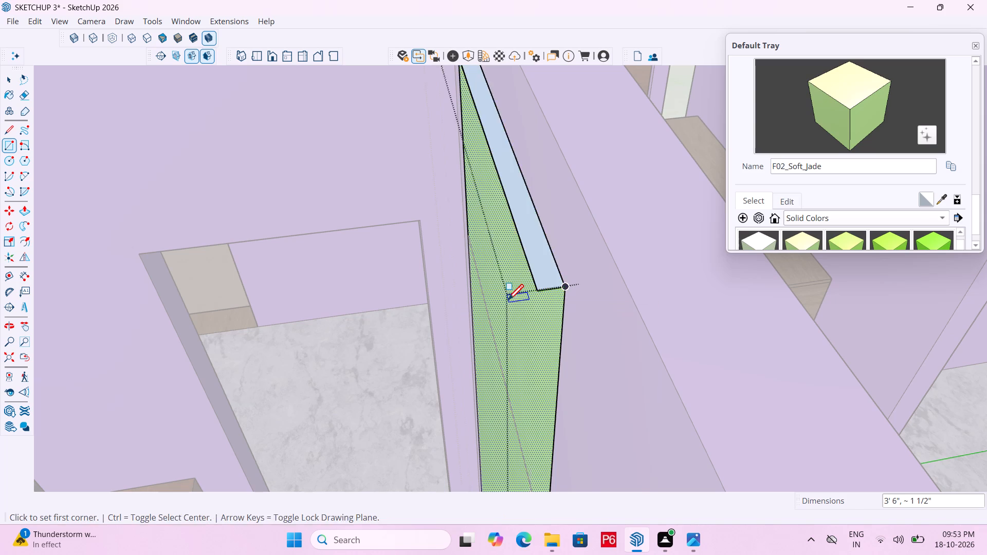
Examine the thin strip above the doorway from below, selecting it and the adjoining green door face.
{"action": "middle_click_drag", "start_coordinate": [508, 302], "coordinate": [760, 145]}
{"action": "scroll", "coordinate": [657, 224], "scroll_direction": "down", "scroll_amount": 6}
{"action": "middle_click_drag", "start_coordinate": [454, 253], "coordinate": [453, 189]}
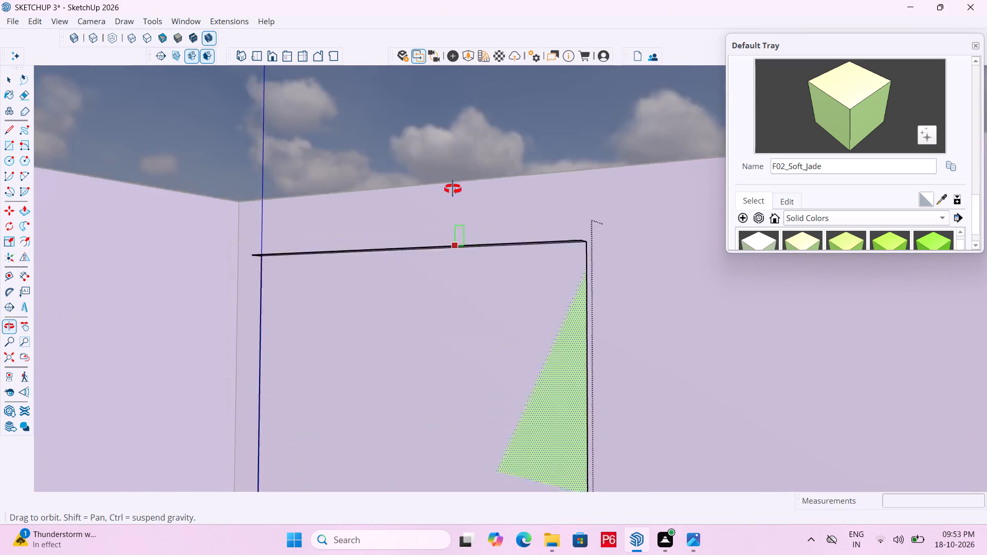
{"action": "middle_click_drag", "start_coordinate": [453, 189], "coordinate": [443, 120]}
{"action": "scroll", "coordinate": [364, 253], "scroll_direction": "up", "scroll_amount": 6}
{"action": "scroll", "coordinate": [266, 307], "scroll_direction": "down", "scroll_amount": 4}
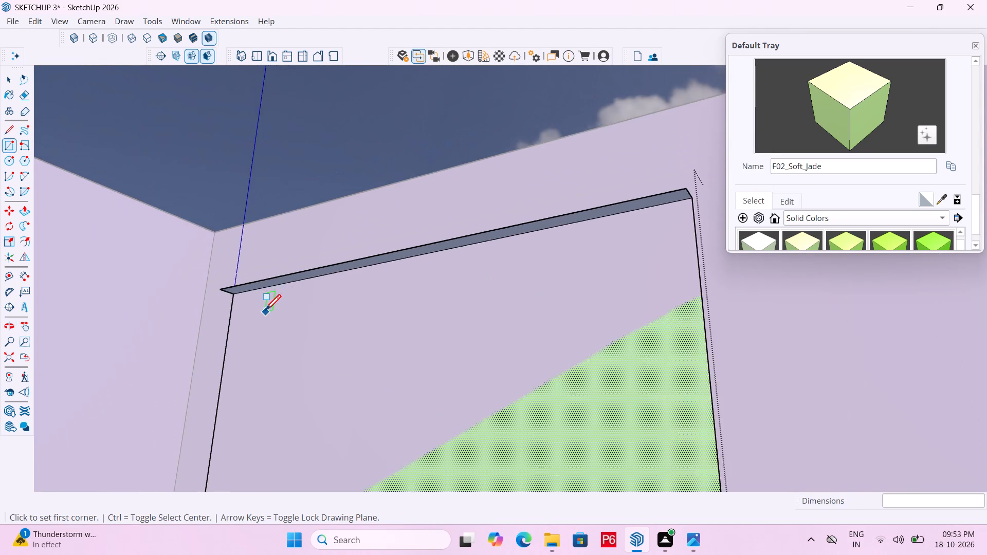
{"action": "scroll", "coordinate": [265, 312], "scroll_direction": "down", "scroll_amount": 3}
{"action": "scroll", "coordinate": [264, 311], "scroll_direction": "up", "scroll_amount": 6}
{"action": "middle_click_drag", "start_coordinate": [252, 295], "coordinate": [276, 247]}
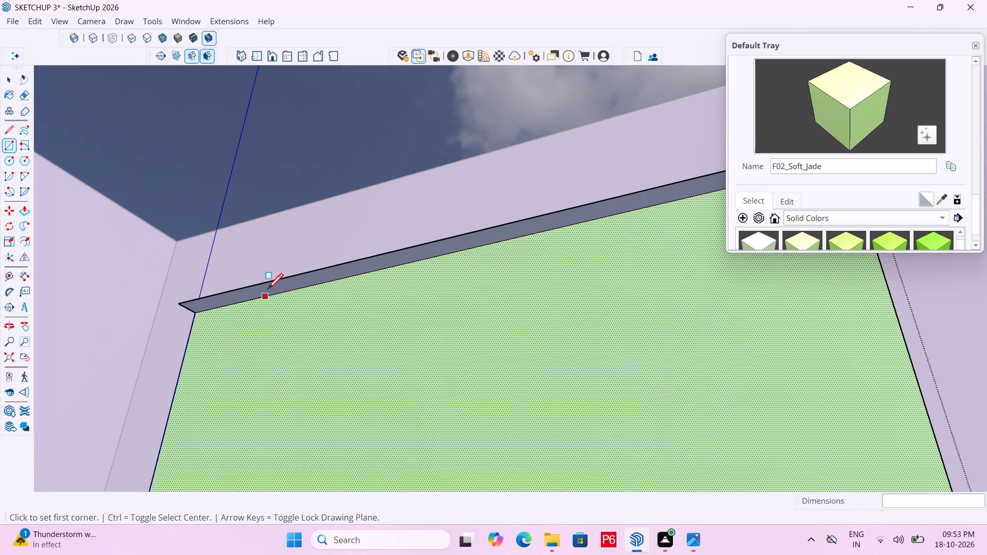
{"action": "key", "text": "space"}
{"action": "double_click", "coordinate": [280, 289]}
{"action": "scroll", "coordinate": [222, 300], "scroll_direction": "up", "scroll_amount": 6}
{"action": "double_click", "coordinate": [199, 336]}
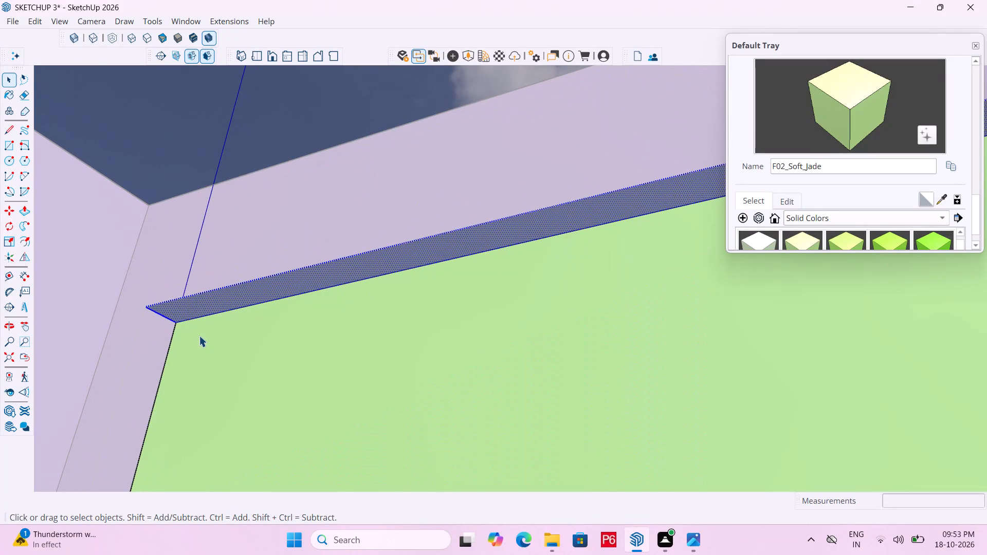
{"action": "double_click", "coordinate": [199, 336]}
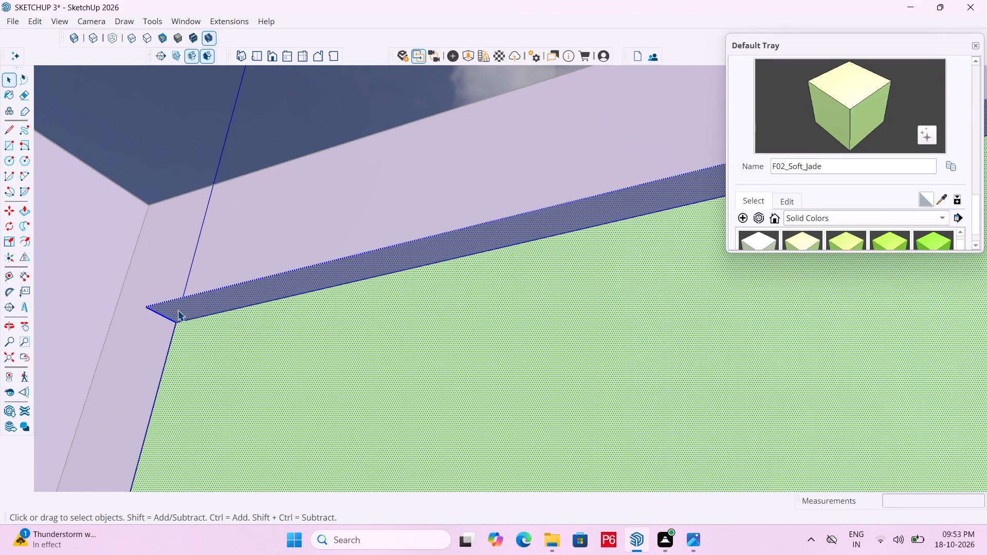
Draw a rectangle over the thin strip's underside, from its outer corner near the room's corner to the opposite end.
{"action": "key", "text": "r"}
{"action": "left_click", "coordinate": [149, 306]}
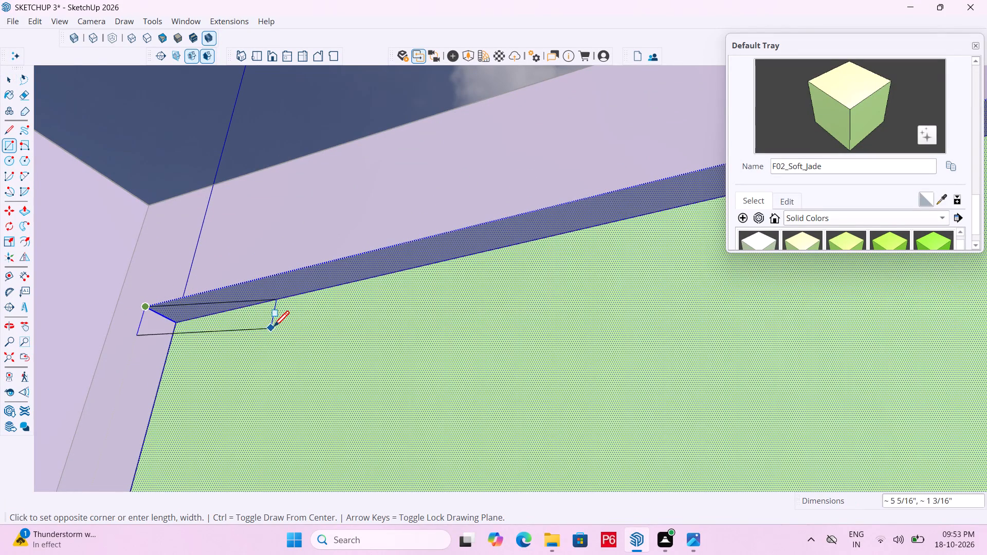
{"action": "scroll", "coordinate": [230, 336], "scroll_direction": "down", "scroll_amount": 7}
{"action": "scroll", "coordinate": [159, 339], "scroll_direction": "down", "scroll_amount": 6}
{"action": "scroll", "coordinate": [516, 246], "scroll_direction": "up", "scroll_amount": 8}
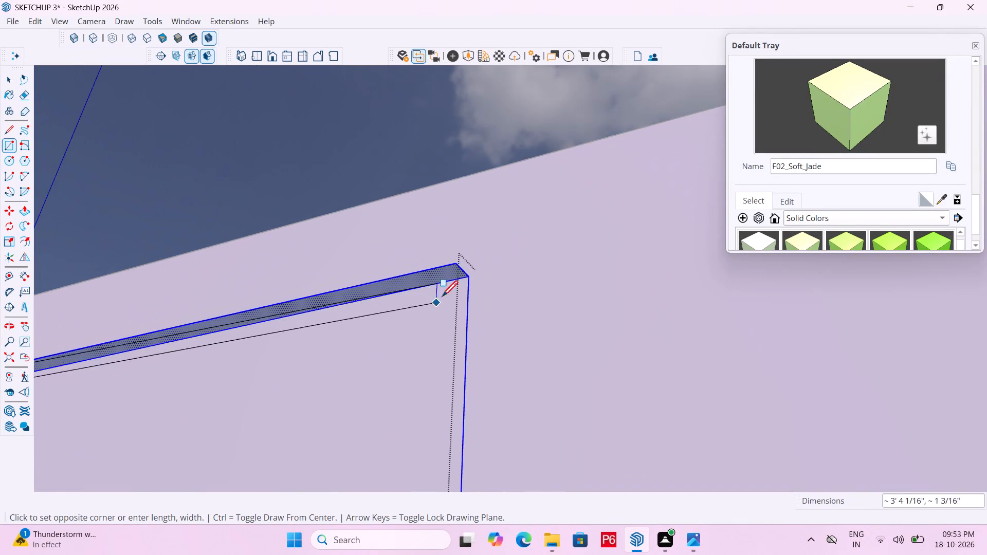
{"action": "scroll", "coordinate": [442, 298], "scroll_direction": "up", "scroll_amount": 4}
{"action": "left_click", "coordinate": [485, 264]}
{"action": "scroll", "coordinate": [544, 231], "scroll_direction": "down", "scroll_amount": 7}
{"action": "key", "text": "space"}
{"action": "scroll", "coordinate": [555, 240], "scroll_direction": "down", "scroll_amount": 6}
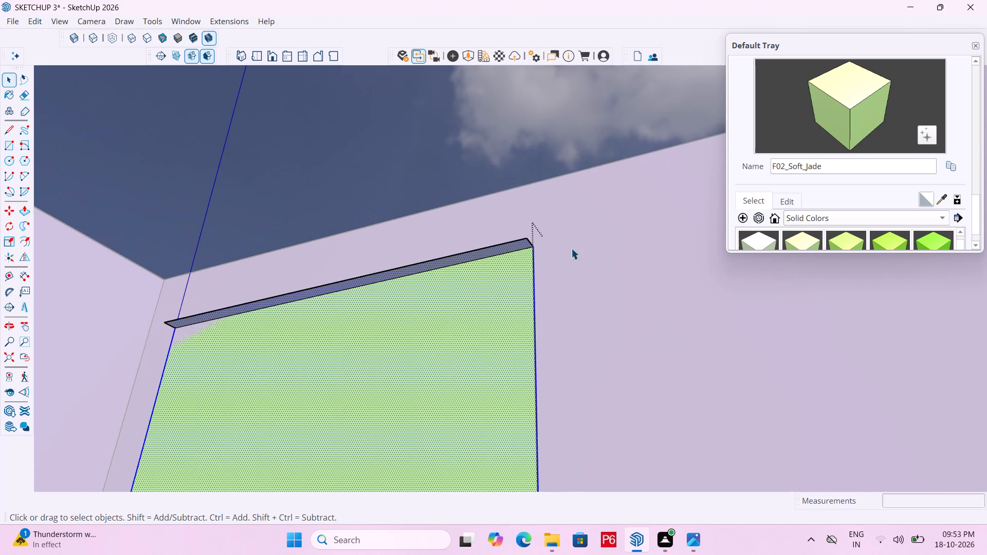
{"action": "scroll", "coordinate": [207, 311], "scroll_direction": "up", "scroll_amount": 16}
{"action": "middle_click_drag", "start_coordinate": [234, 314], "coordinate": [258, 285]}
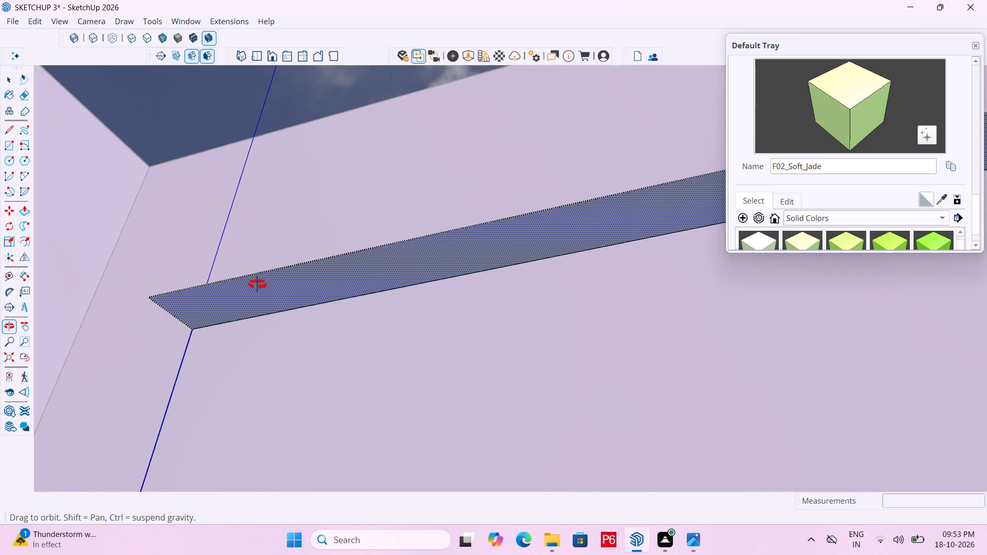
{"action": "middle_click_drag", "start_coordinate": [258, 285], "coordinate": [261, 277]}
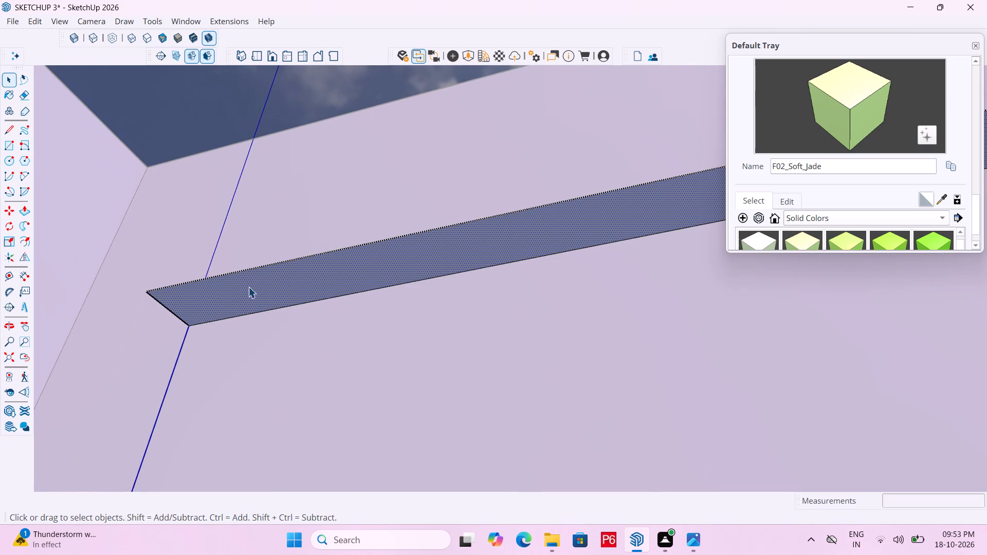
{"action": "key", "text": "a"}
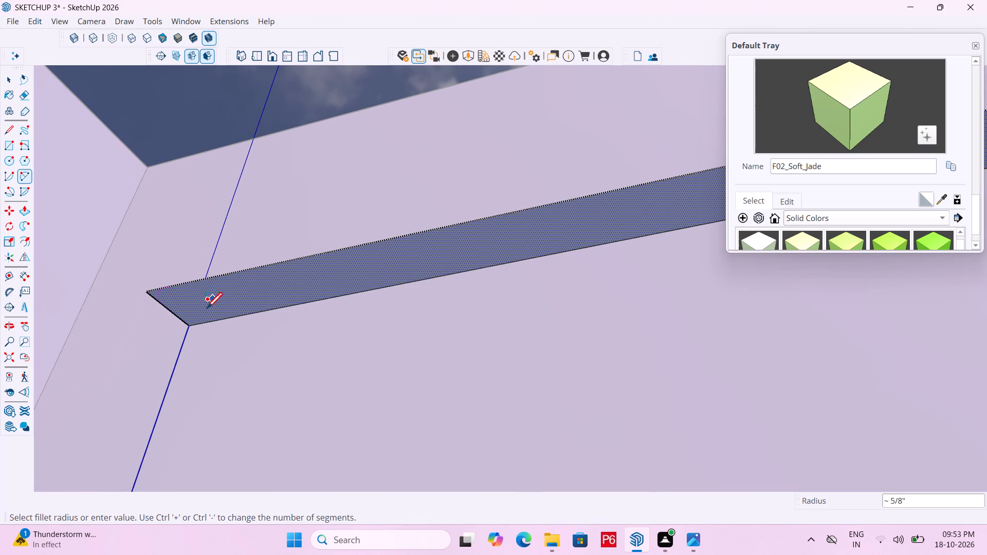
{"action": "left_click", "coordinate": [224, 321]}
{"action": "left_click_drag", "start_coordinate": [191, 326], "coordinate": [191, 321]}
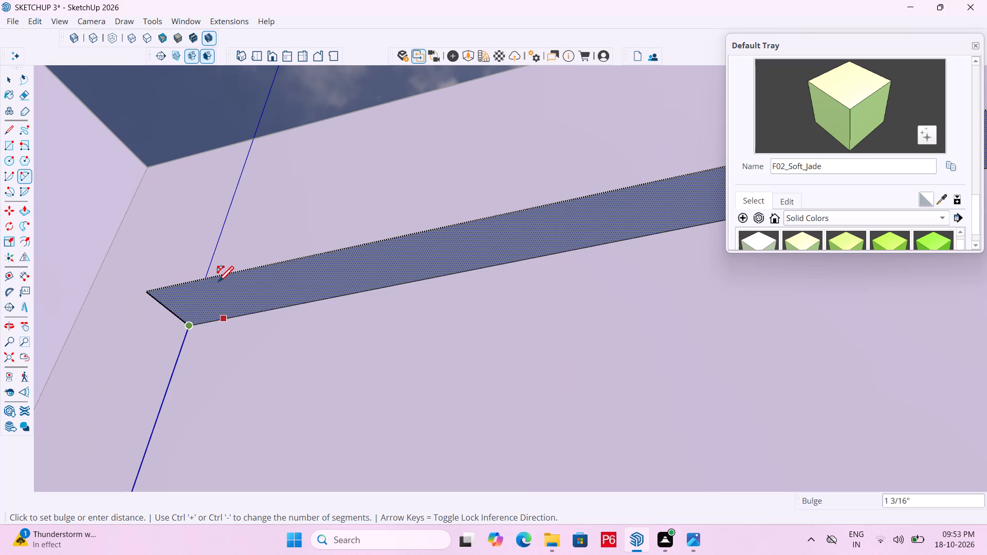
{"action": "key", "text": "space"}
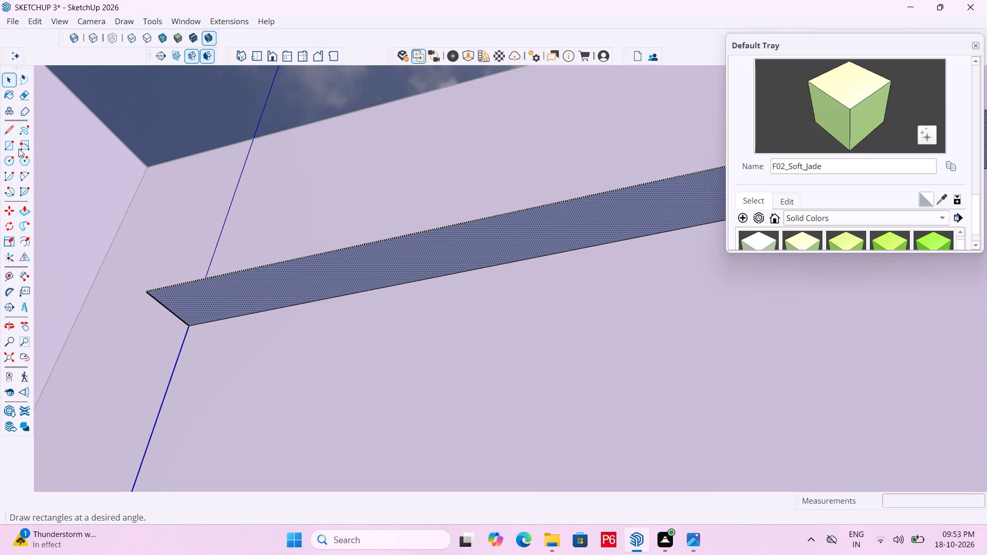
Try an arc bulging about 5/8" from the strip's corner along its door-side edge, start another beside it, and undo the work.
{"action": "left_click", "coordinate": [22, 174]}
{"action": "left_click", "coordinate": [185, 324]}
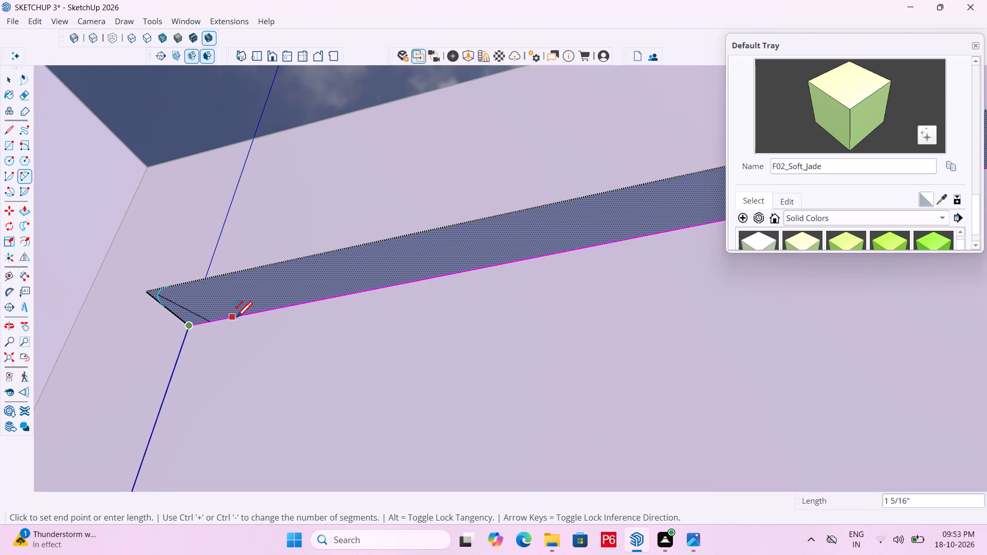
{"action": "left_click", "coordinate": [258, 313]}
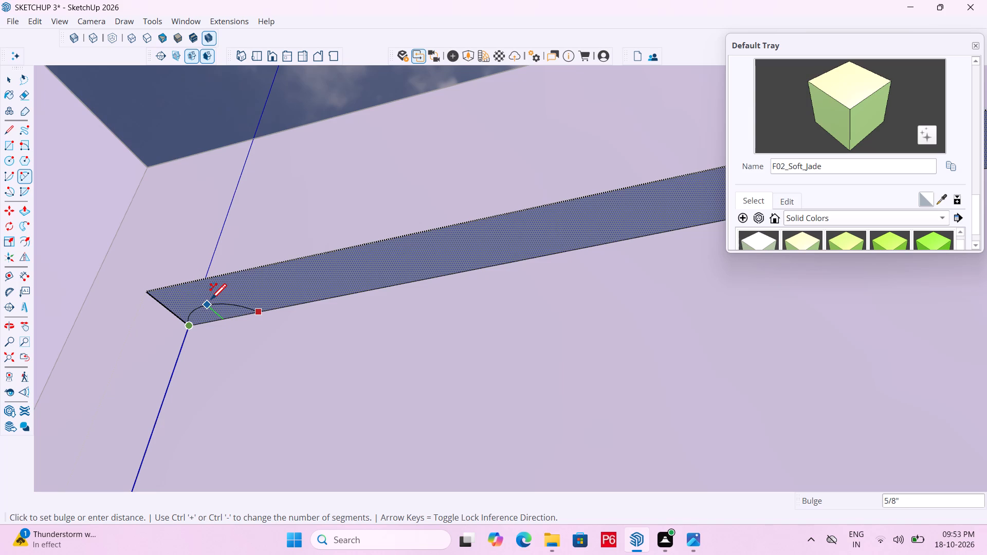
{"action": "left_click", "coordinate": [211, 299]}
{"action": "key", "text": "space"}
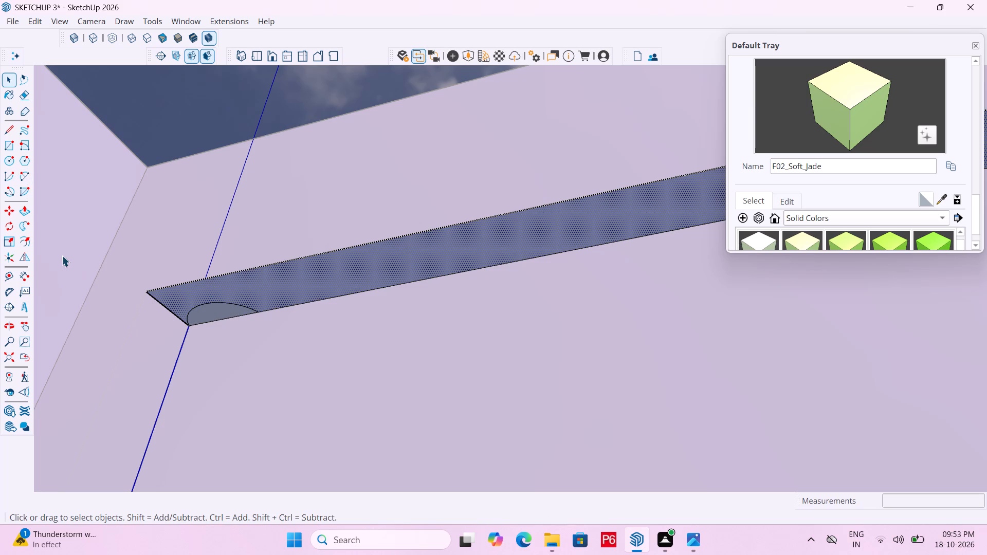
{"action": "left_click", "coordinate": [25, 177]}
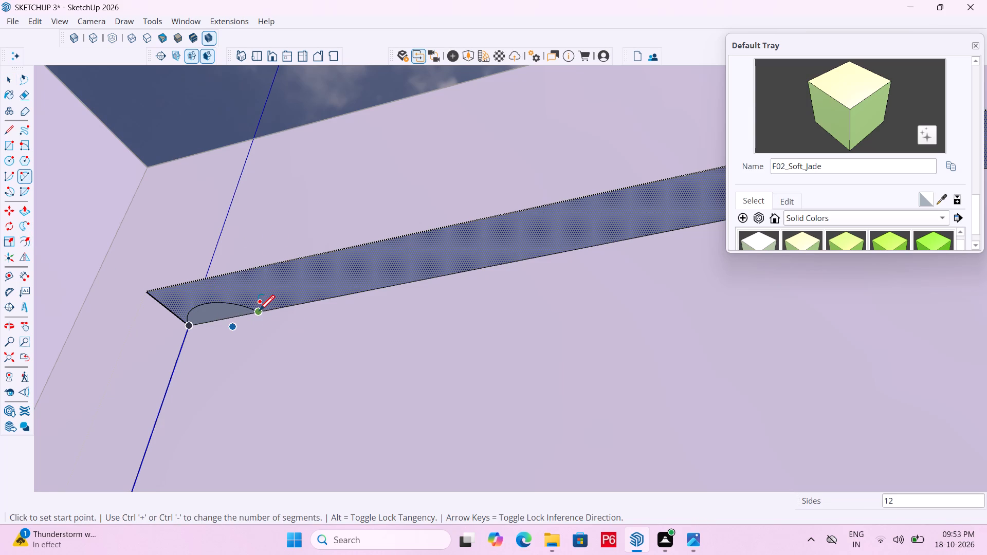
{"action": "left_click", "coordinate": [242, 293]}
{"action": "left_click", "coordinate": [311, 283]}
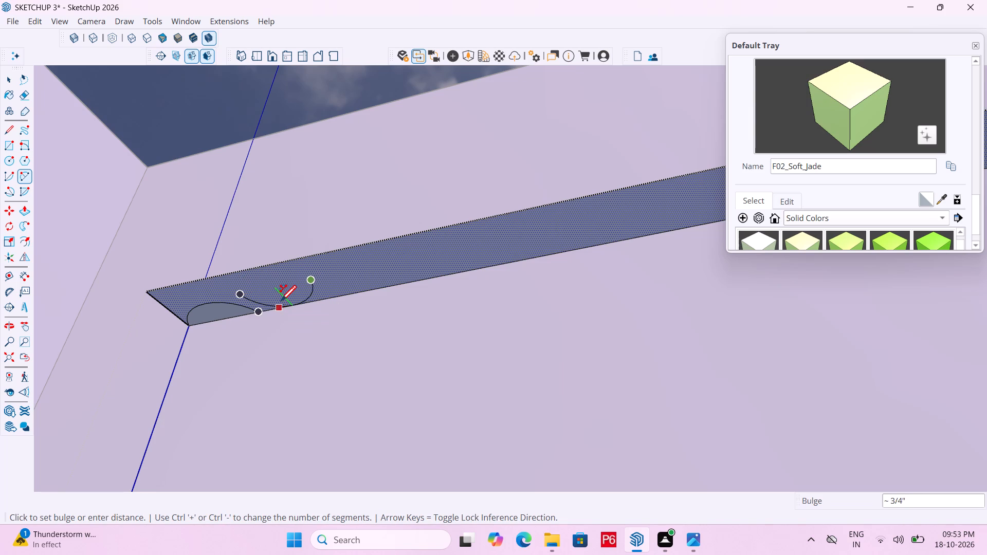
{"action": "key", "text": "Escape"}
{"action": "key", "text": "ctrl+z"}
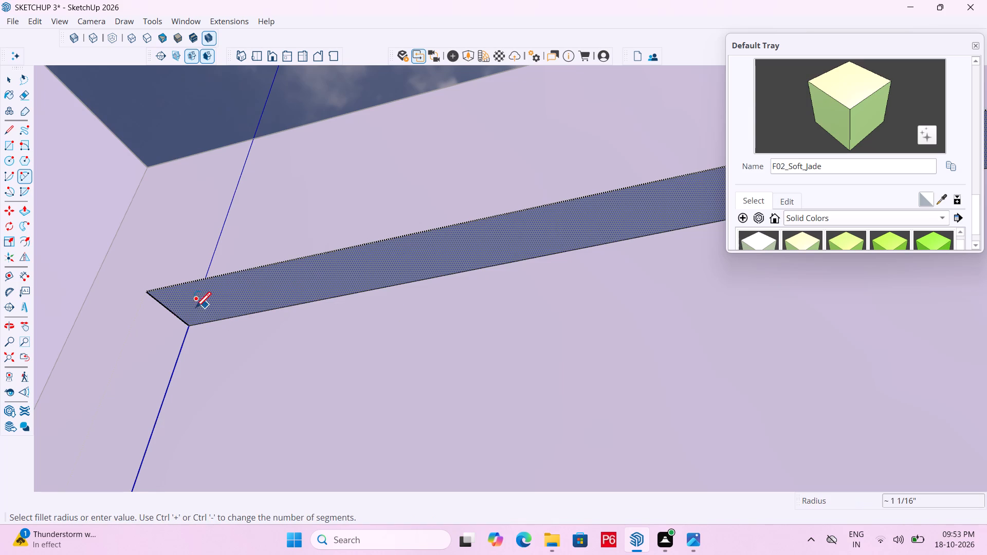
Draw an S-shaped wave on the strip's underside from its short end's midpoint, using two tangent arcs, the first bulging about 3/8".
{"action": "left_click", "coordinate": [175, 311]}
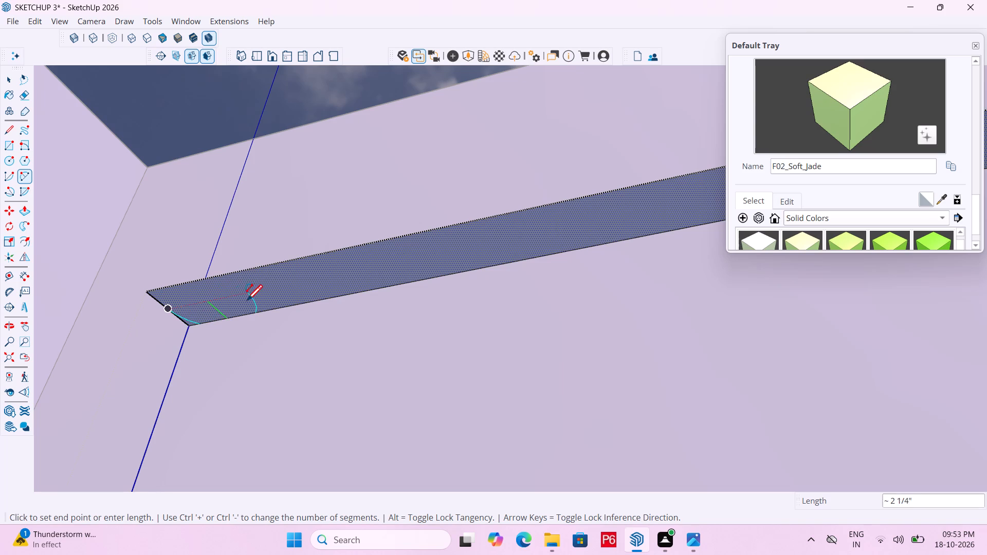
{"action": "left_click", "coordinate": [231, 295]}
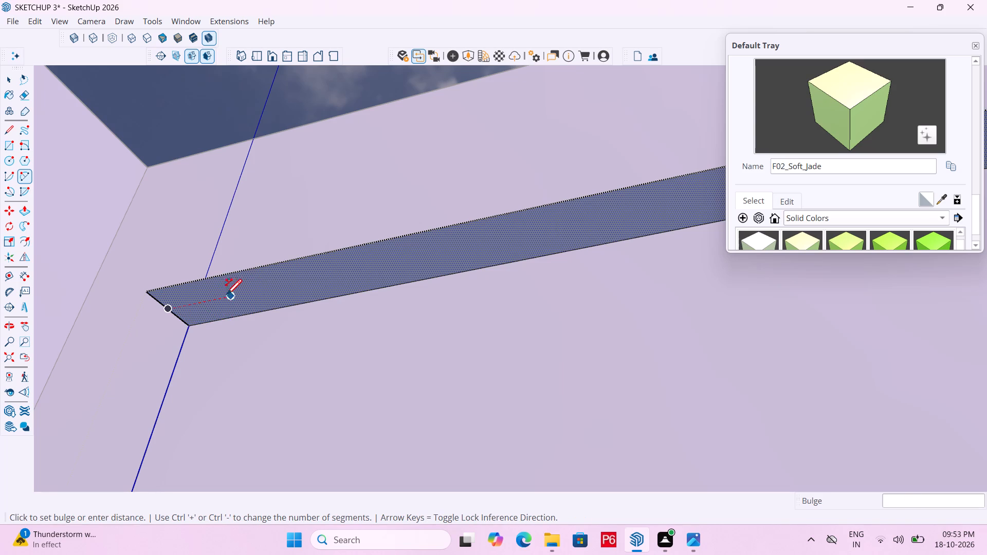
{"action": "double_click", "coordinate": [195, 288]}
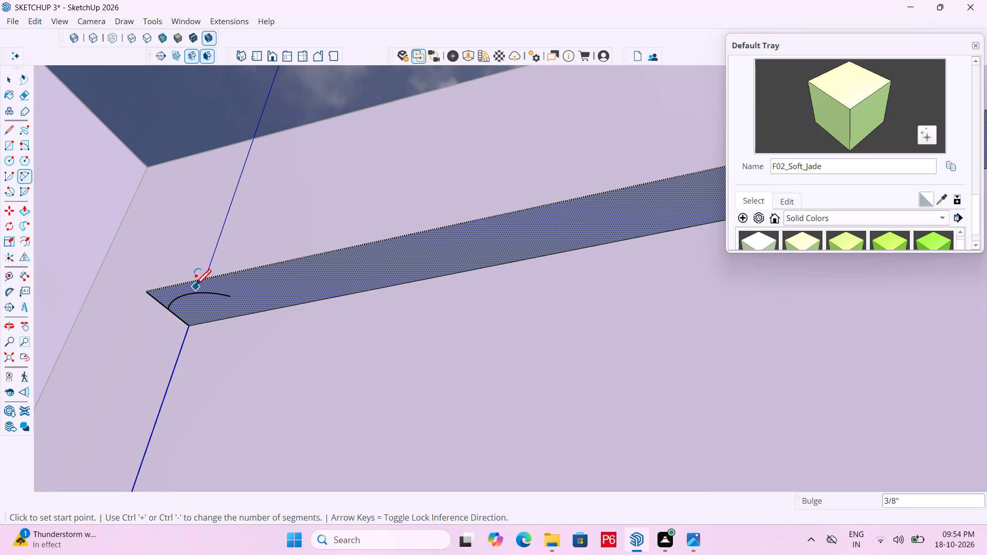
{"action": "left_click", "coordinate": [233, 299]}
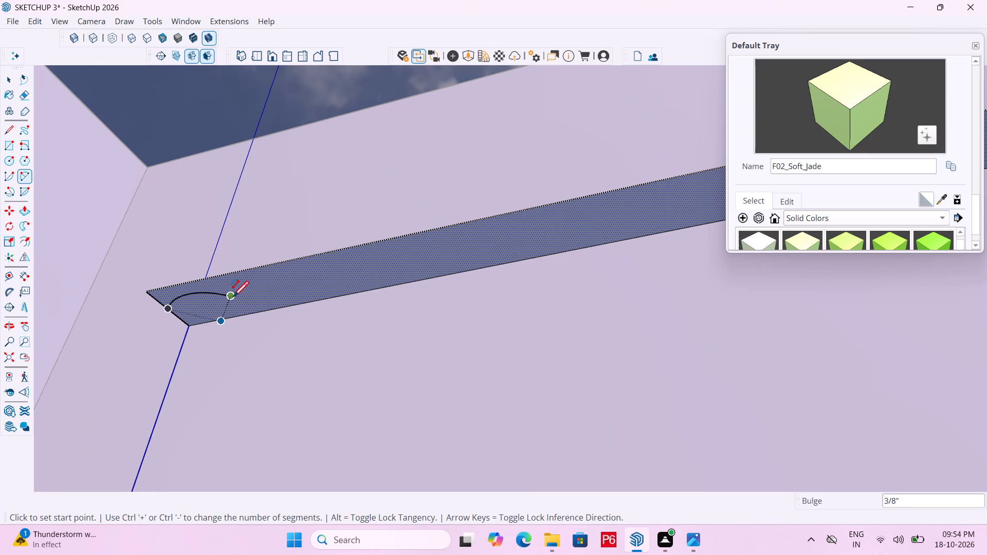
{"action": "double_click", "coordinate": [303, 281]}
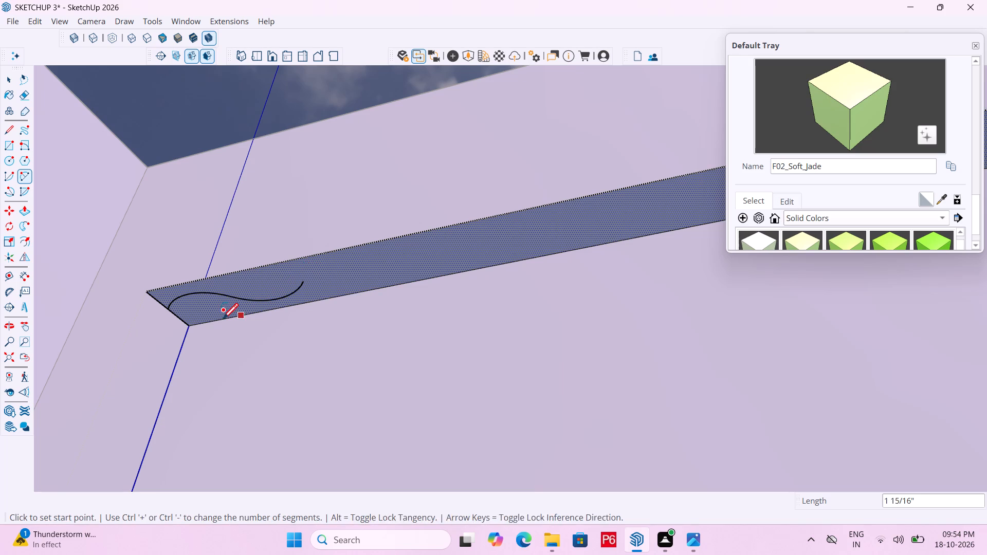
{"action": "key", "text": "space"}
Copy the two-arc wave about 3 11/16" along the strip so the copy starts at the original's free end.
{"action": "left_click", "coordinate": [199, 293]}
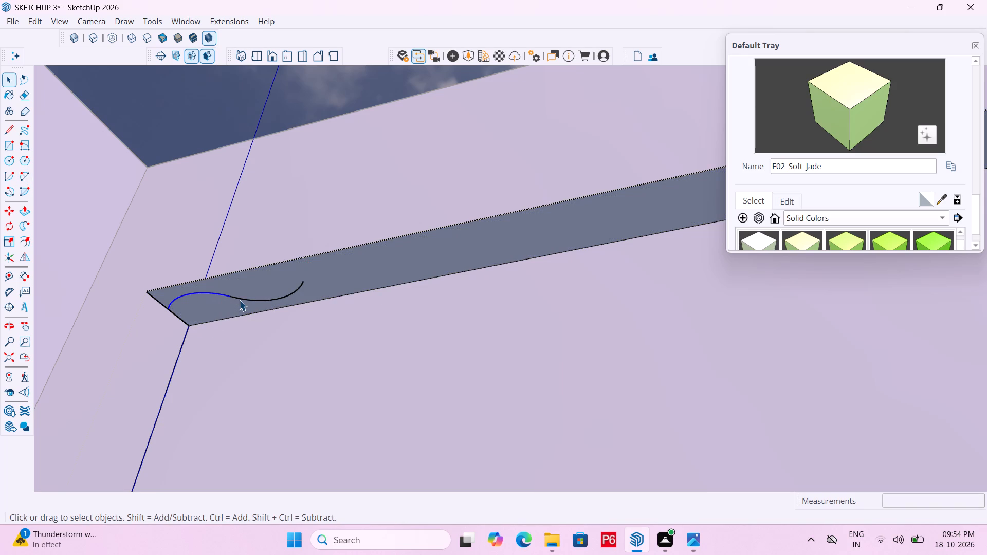
{"action": "left_click", "coordinate": [240, 300], "text": "ctrl"}
{"action": "key", "text": "m"}
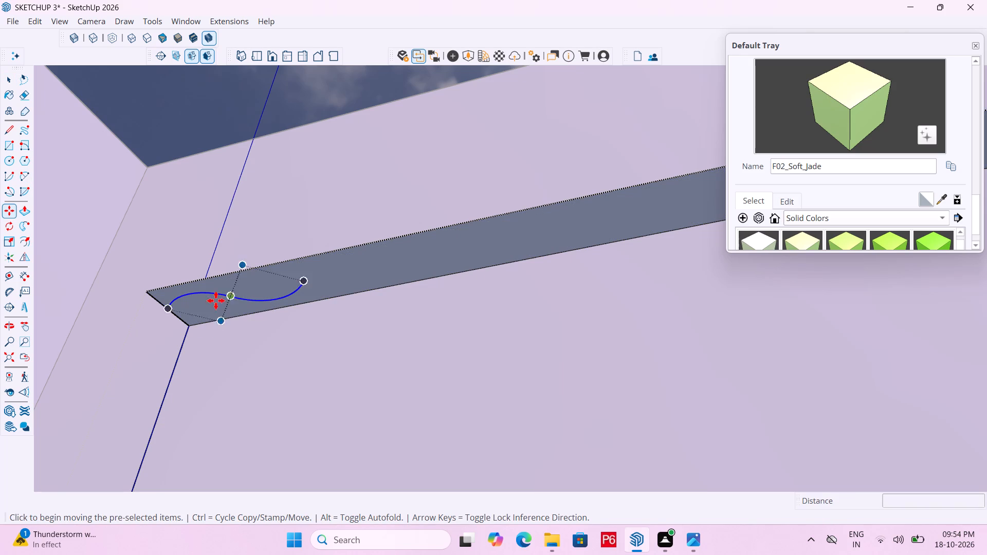
{"action": "left_click", "coordinate": [172, 310]}
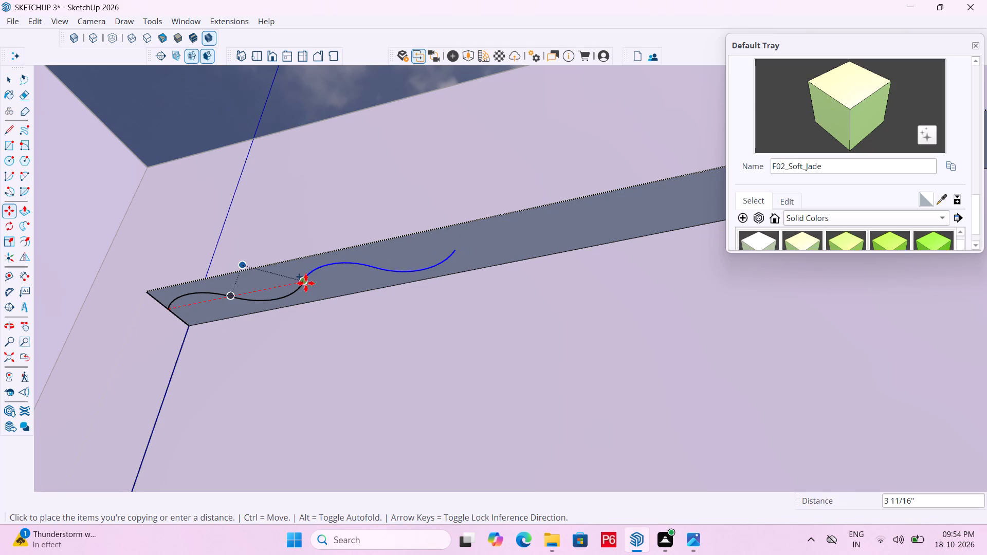
{"action": "left_click", "coordinate": [306, 283]}
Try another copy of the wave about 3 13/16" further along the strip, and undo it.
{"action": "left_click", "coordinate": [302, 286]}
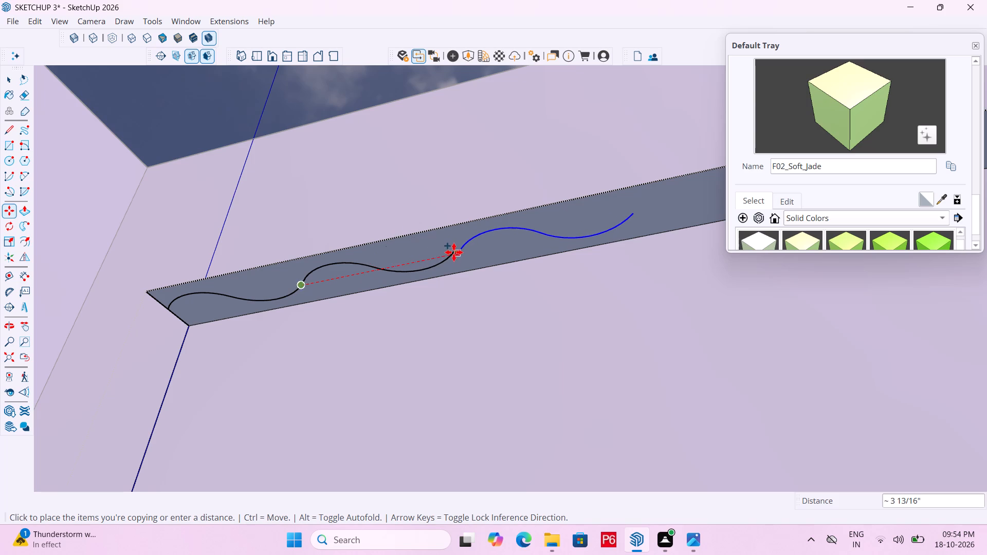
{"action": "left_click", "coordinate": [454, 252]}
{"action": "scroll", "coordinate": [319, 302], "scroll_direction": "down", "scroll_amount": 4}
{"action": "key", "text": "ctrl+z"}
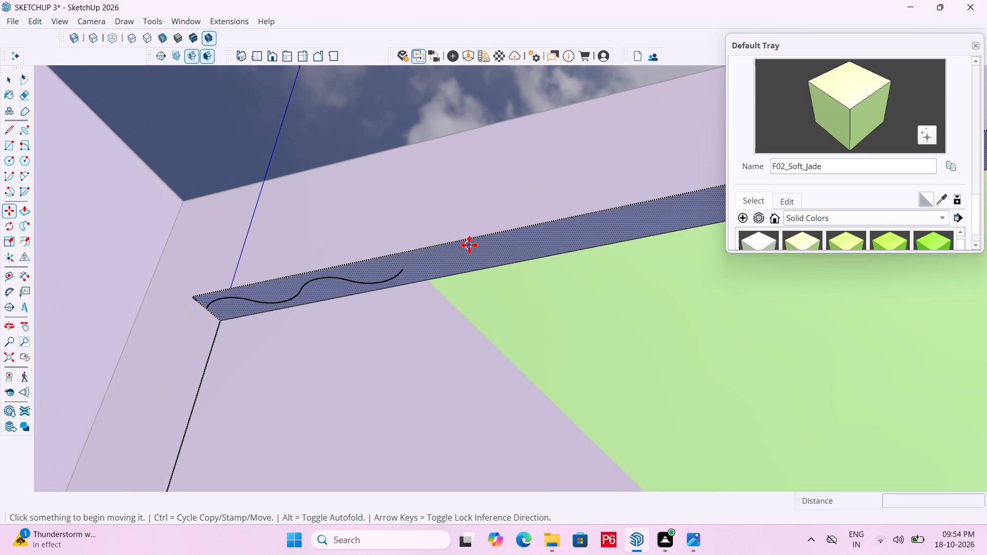
Select all four arcs of the wave and copy them about 7 1/2" along the strip, joining at the wave's free end.
{"action": "scroll", "coordinate": [469, 245], "scroll_direction": "up", "scroll_amount": 4}
{"action": "key", "text": "space"}
{"action": "left_click", "coordinate": [315, 302]}
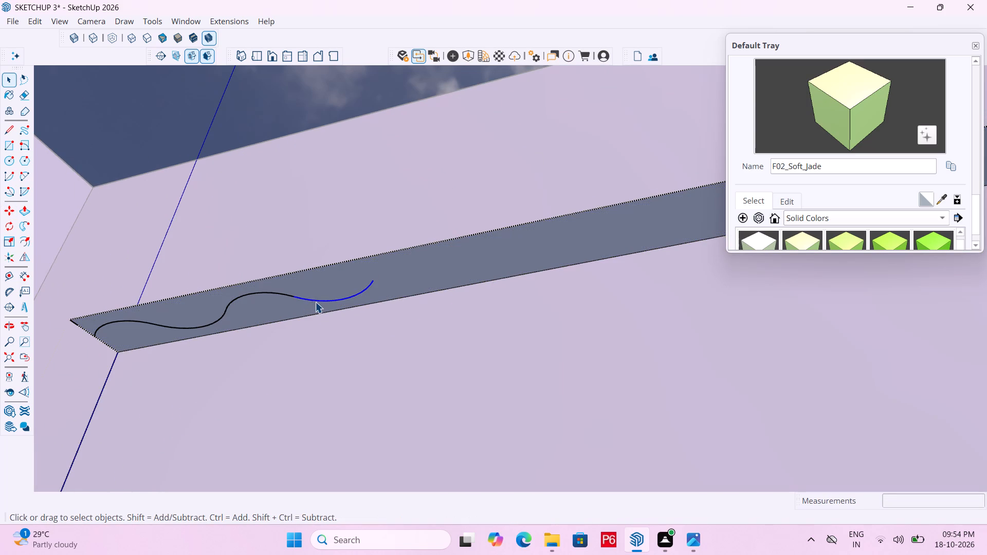
{"action": "left_click", "coordinate": [272, 294], "text": "ctrl"}
{"action": "left_click", "coordinate": [226, 314], "text": "ctrl"}
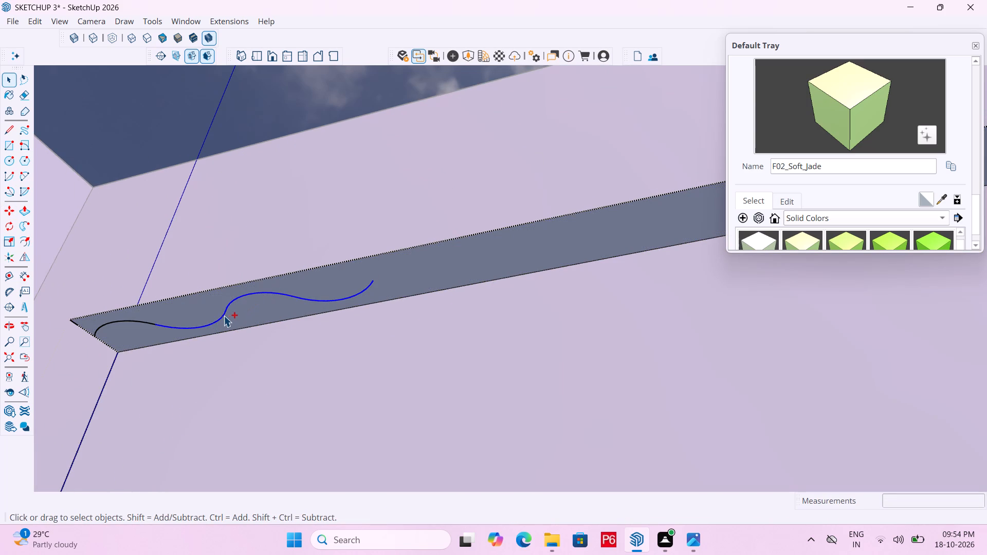
{"action": "left_click", "coordinate": [149, 323], "text": "ctrl"}
{"action": "key", "text": "m"}
{"action": "left_click", "coordinate": [93, 340]}
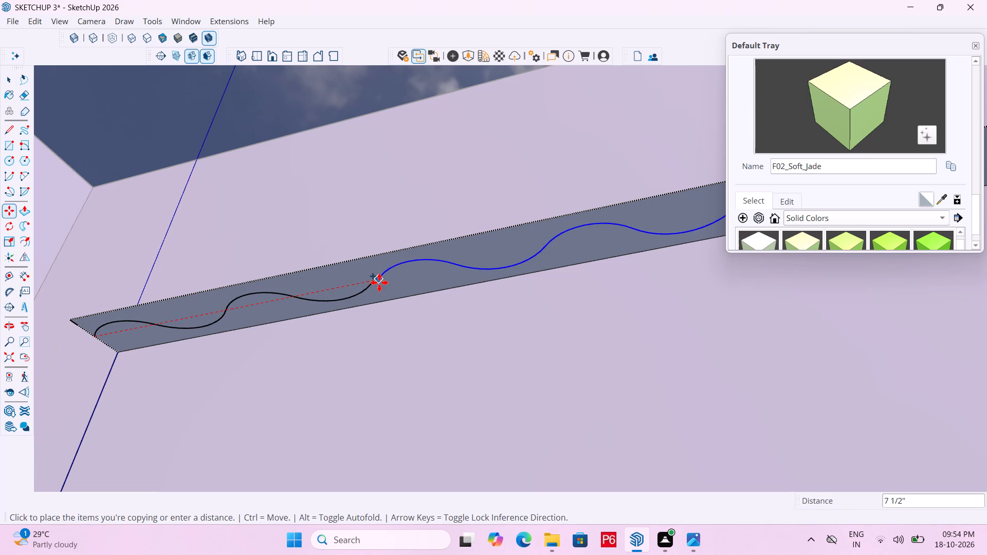
{"action": "left_click", "coordinate": [373, 282]}
Copy the four-arc wave end to end twice more along the strip, the last copy about 7 3/8" on.
{"action": "scroll", "coordinate": [139, 339], "scroll_direction": "down", "scroll_amount": 6}
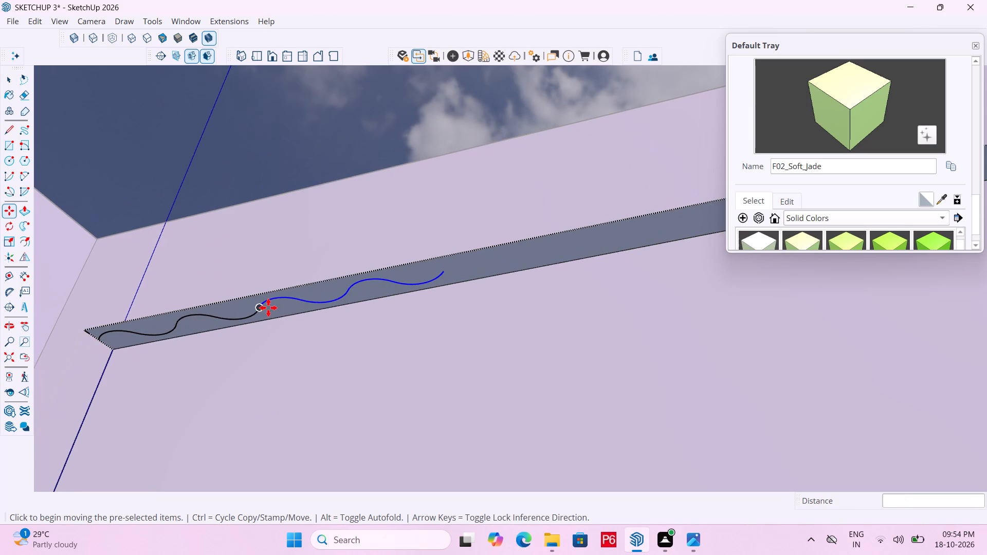
{"action": "left_click", "coordinate": [259, 311]}
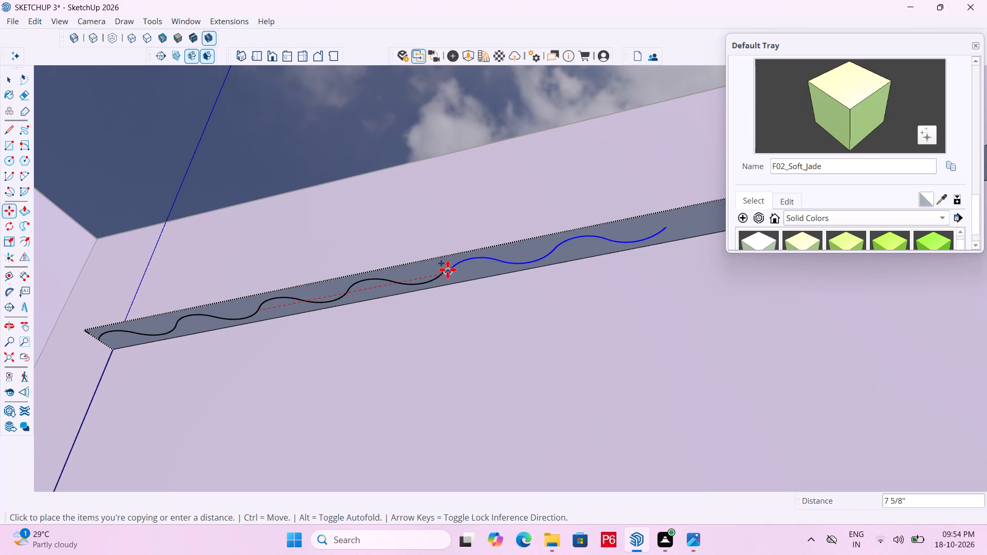
{"action": "left_click", "coordinate": [445, 276]}
{"action": "scroll", "coordinate": [231, 332], "scroll_direction": "down", "scroll_amount": 5}
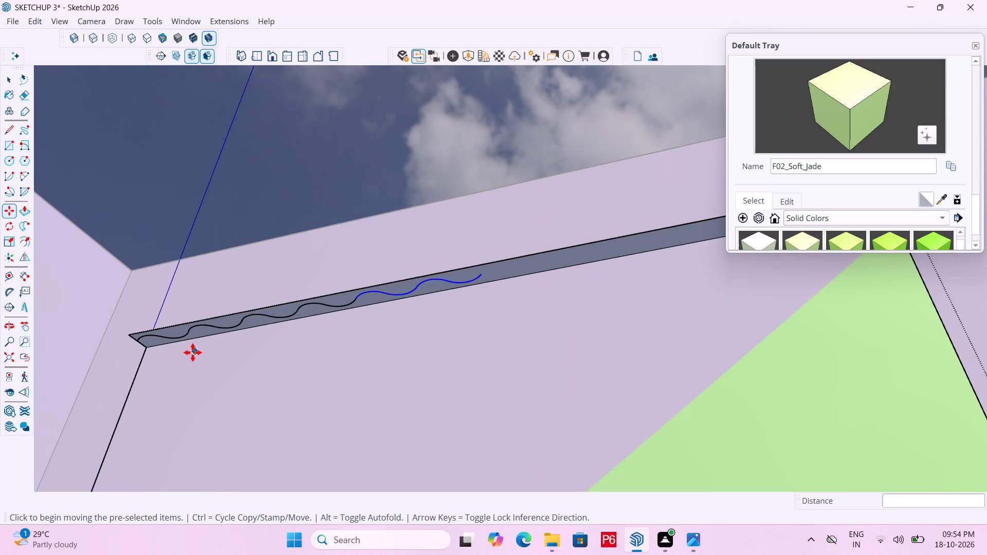
{"action": "scroll", "coordinate": [542, 260], "scroll_direction": "up", "scroll_amount": 5}
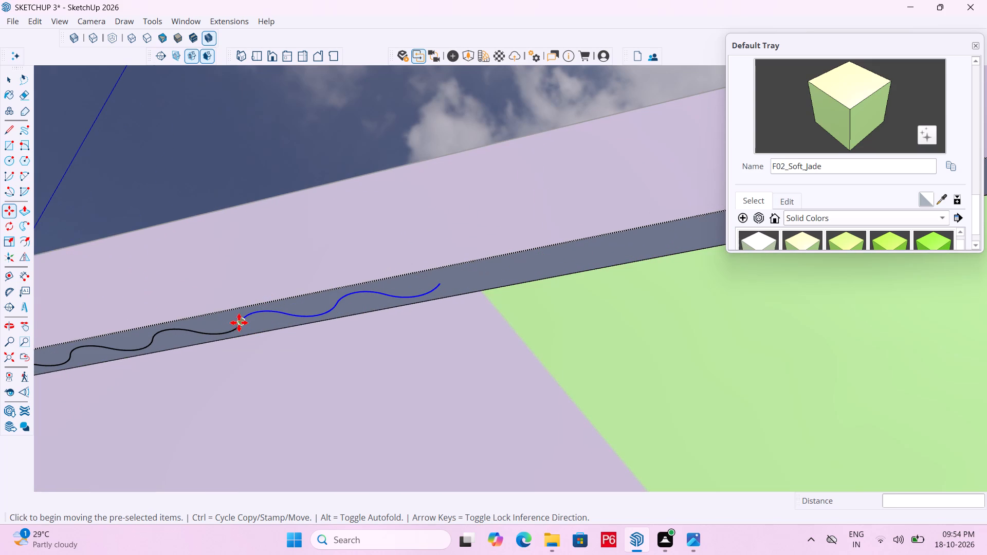
{"action": "double_click", "coordinate": [239, 323]}
{"action": "left_click", "coordinate": [441, 285]}
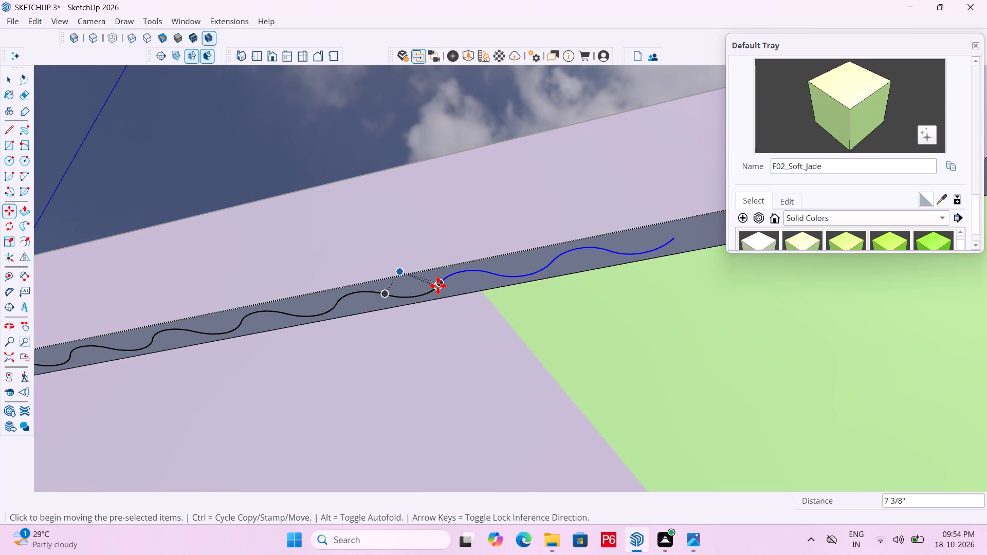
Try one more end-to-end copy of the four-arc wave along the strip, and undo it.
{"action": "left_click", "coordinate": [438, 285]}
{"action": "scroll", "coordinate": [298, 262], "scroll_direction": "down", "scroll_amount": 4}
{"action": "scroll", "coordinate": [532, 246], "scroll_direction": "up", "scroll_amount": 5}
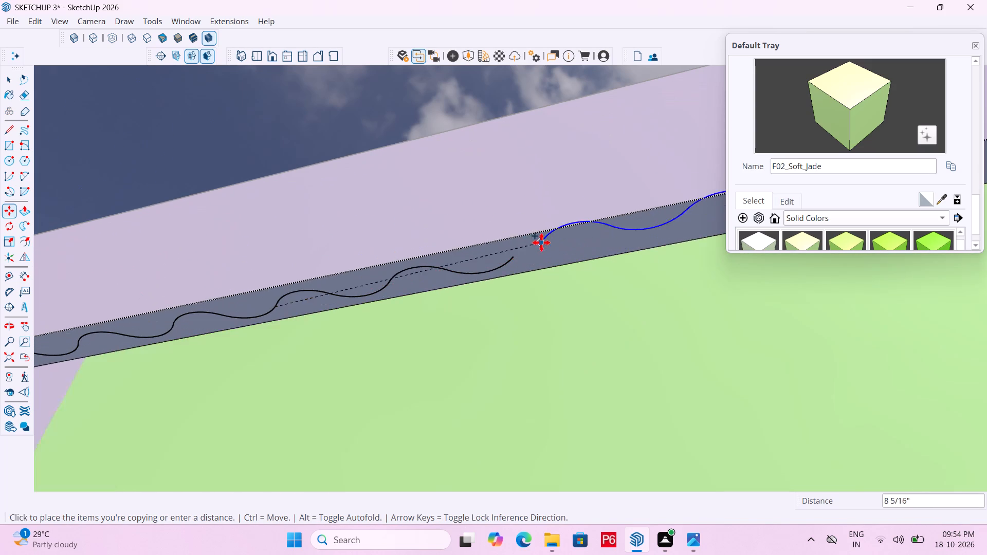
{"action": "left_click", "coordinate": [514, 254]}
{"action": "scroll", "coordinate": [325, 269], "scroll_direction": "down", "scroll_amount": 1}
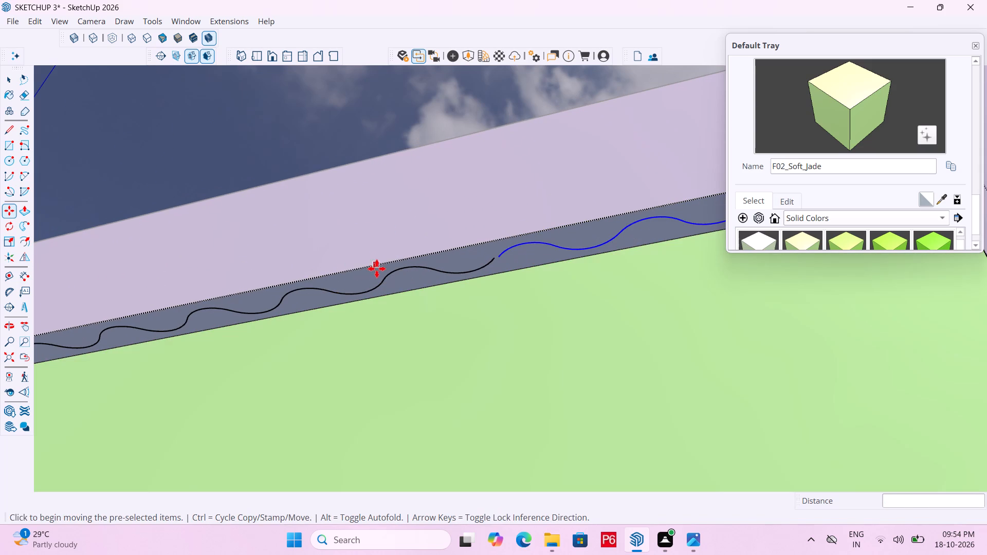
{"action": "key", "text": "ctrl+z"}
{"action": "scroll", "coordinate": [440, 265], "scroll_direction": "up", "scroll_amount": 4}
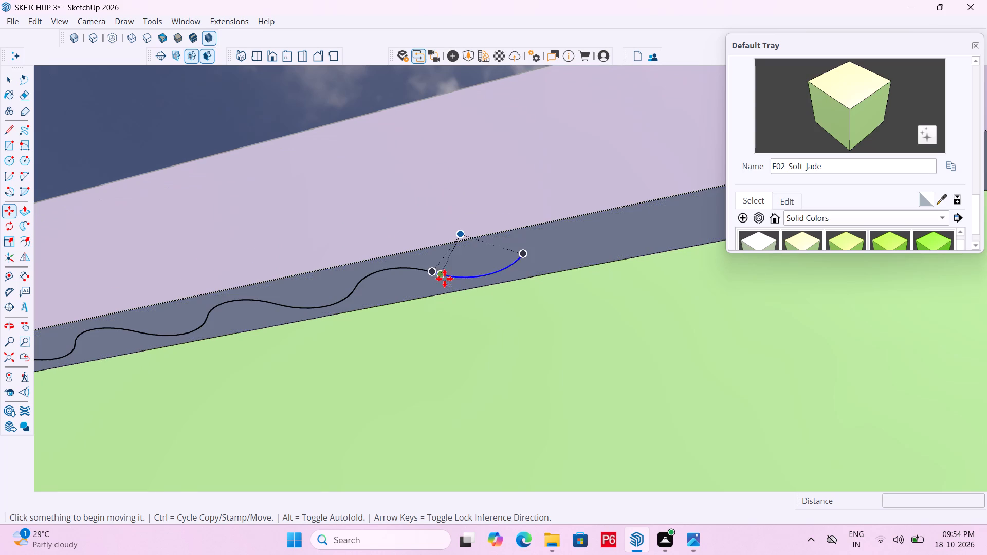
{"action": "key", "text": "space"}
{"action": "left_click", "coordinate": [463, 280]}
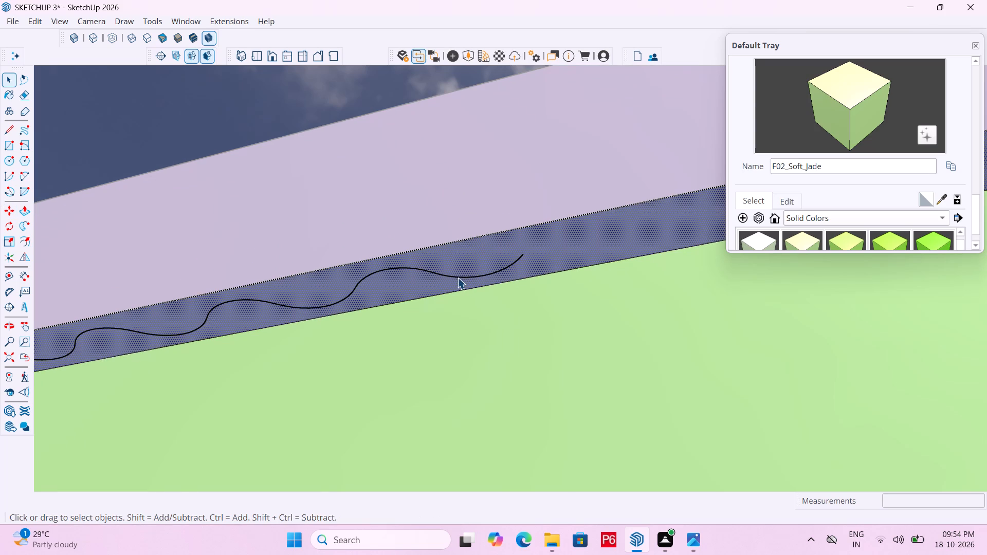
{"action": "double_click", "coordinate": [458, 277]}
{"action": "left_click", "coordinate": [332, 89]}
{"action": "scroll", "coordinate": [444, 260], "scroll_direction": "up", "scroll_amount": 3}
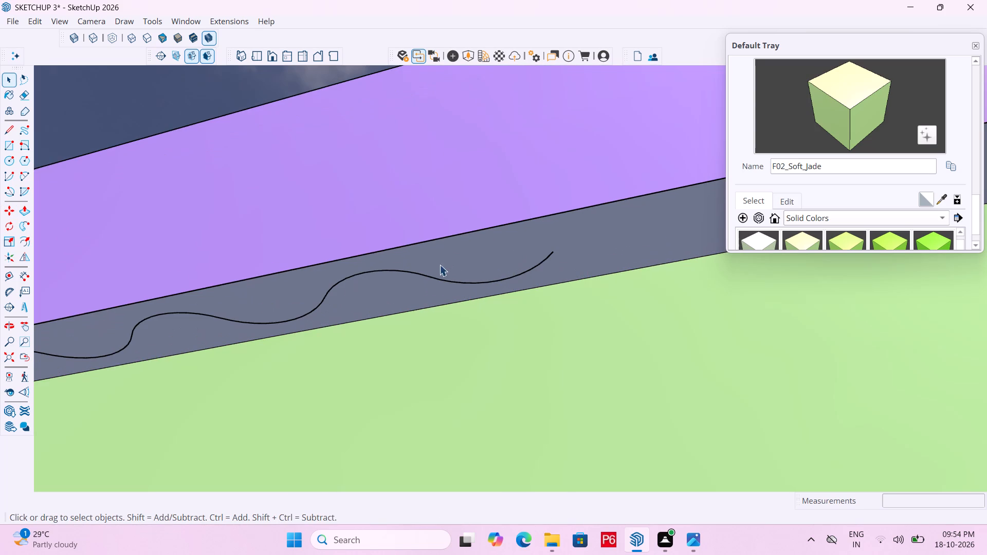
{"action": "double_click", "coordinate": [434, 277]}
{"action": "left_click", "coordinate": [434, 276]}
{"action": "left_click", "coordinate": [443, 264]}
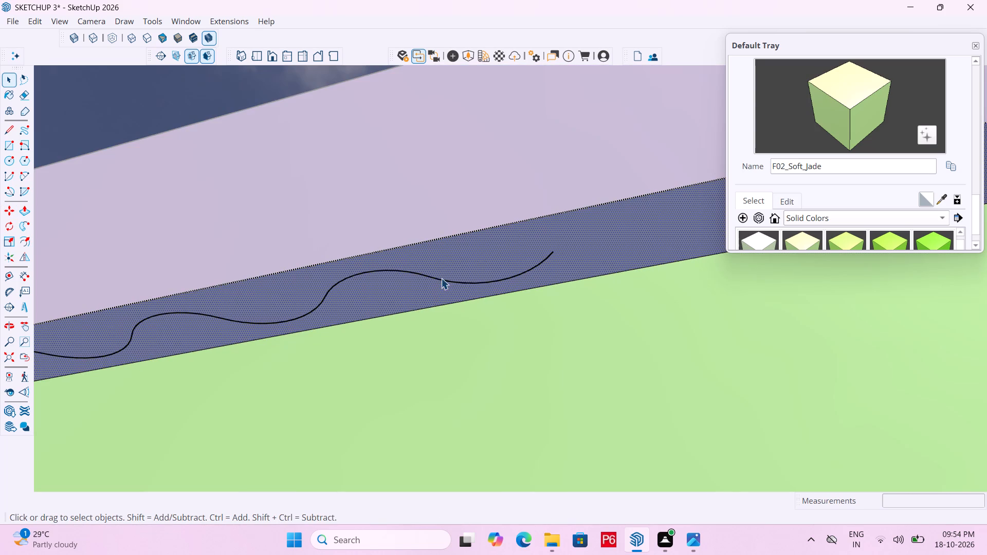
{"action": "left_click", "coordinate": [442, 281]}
Select the last six arcs of the wave and copy them 11 1/16" along the strip, joining at the wave's free end.
{"action": "left_click", "coordinate": [398, 271]}
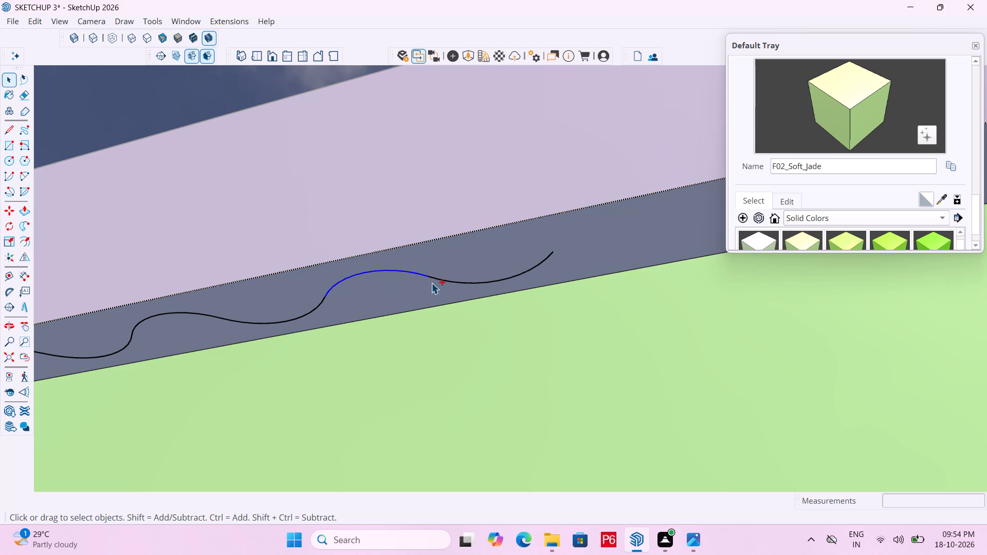
{"action": "left_click", "coordinate": [436, 281], "text": "ctrl"}
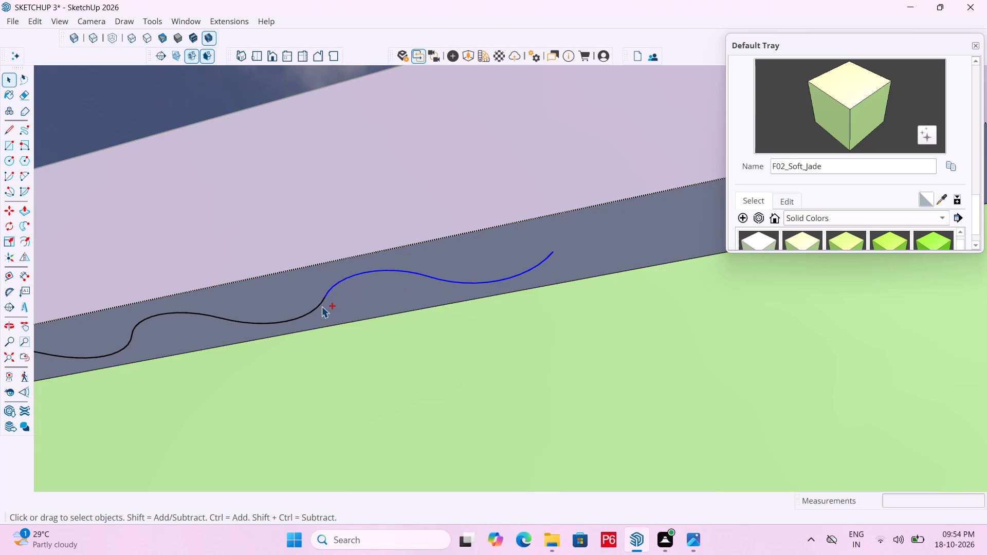
{"action": "left_click", "coordinate": [320, 306], "text": "ctrl"}
{"action": "scroll", "coordinate": [500, 250], "scroll_direction": "down", "scroll_amount": 3, "text": "ctrl"}
{"action": "scroll", "coordinate": [275, 295], "scroll_direction": "up", "scroll_amount": 4, "text": "ctrl"}
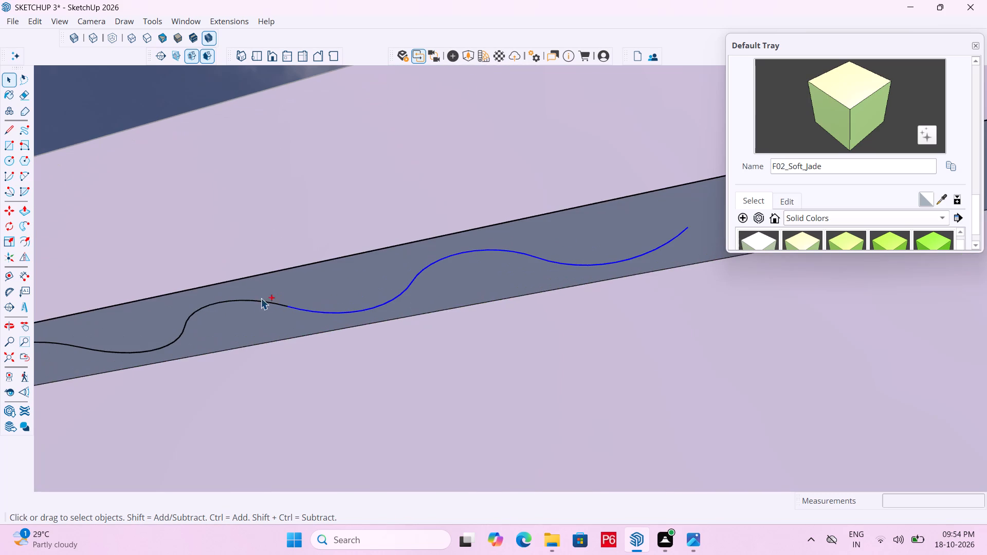
{"action": "left_click", "coordinate": [258, 301], "text": "ctrl"}
{"action": "scroll", "coordinate": [448, 270], "scroll_direction": "down", "scroll_amount": 4, "text": "ctrl"}
{"action": "scroll", "coordinate": [250, 327], "scroll_direction": "up", "scroll_amount": 3, "text": "ctrl"}
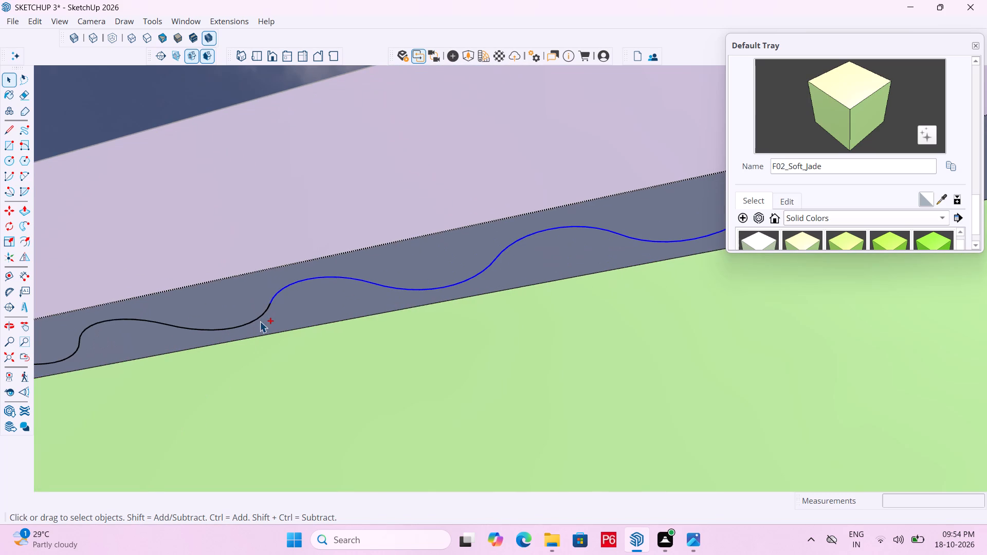
{"action": "left_click", "coordinate": [261, 314], "text": "ctrl"}
{"action": "scroll", "coordinate": [449, 272], "scroll_direction": "down", "scroll_amount": 5, "text": "ctrl"}
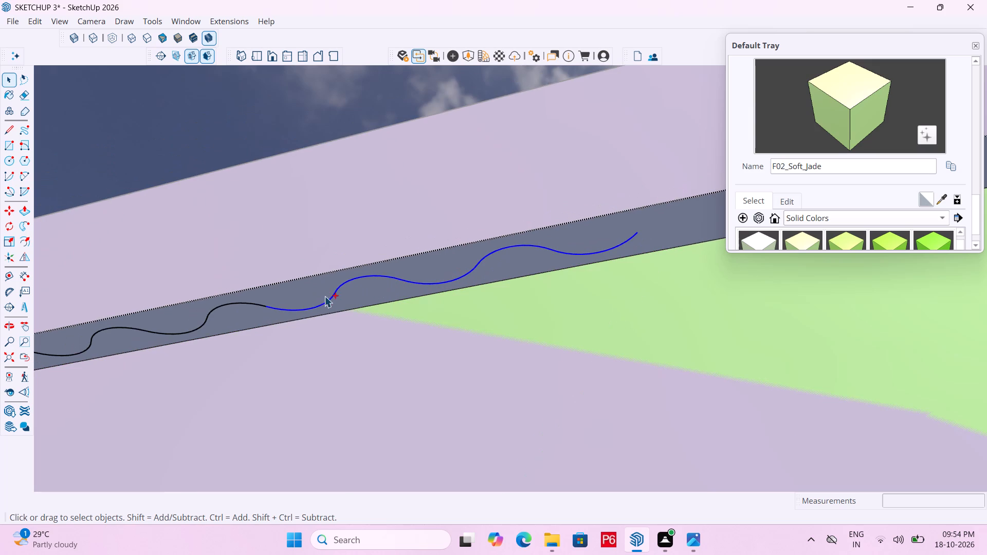
{"action": "left_click", "coordinate": [246, 305], "text": "ctrl"}
{"action": "scroll", "coordinate": [191, 336], "scroll_direction": "up", "scroll_amount": 4}
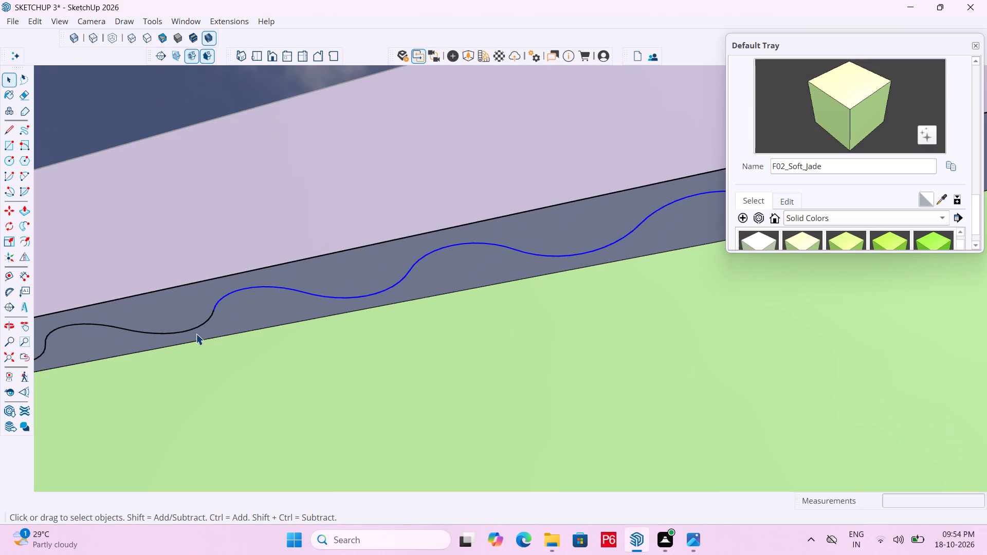
{"action": "key", "text": "m"}
{"action": "left_click", "coordinate": [213, 309]}
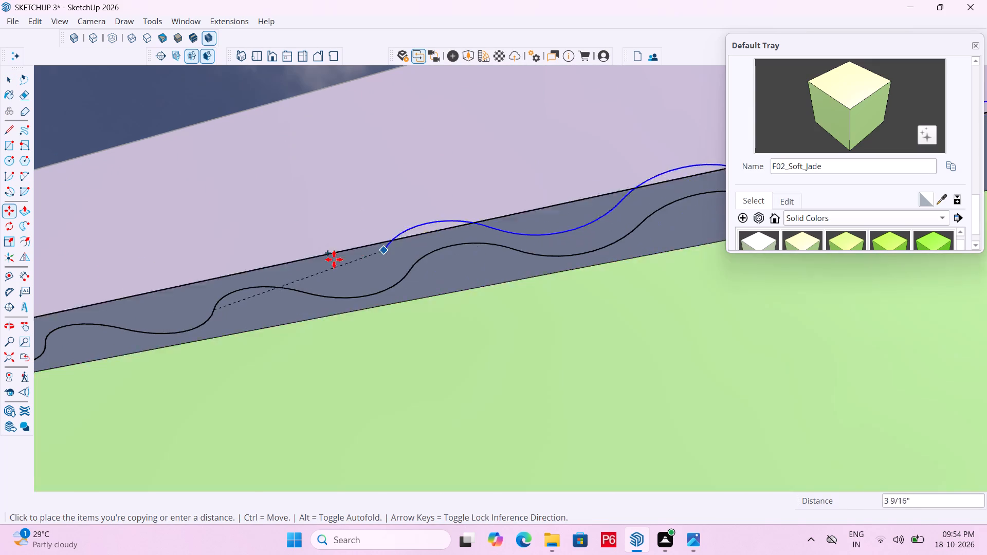
{"action": "scroll", "coordinate": [307, 273], "scroll_direction": "down", "scroll_amount": 6}
{"action": "scroll", "coordinate": [159, 298], "scroll_direction": "down", "scroll_amount": 7}
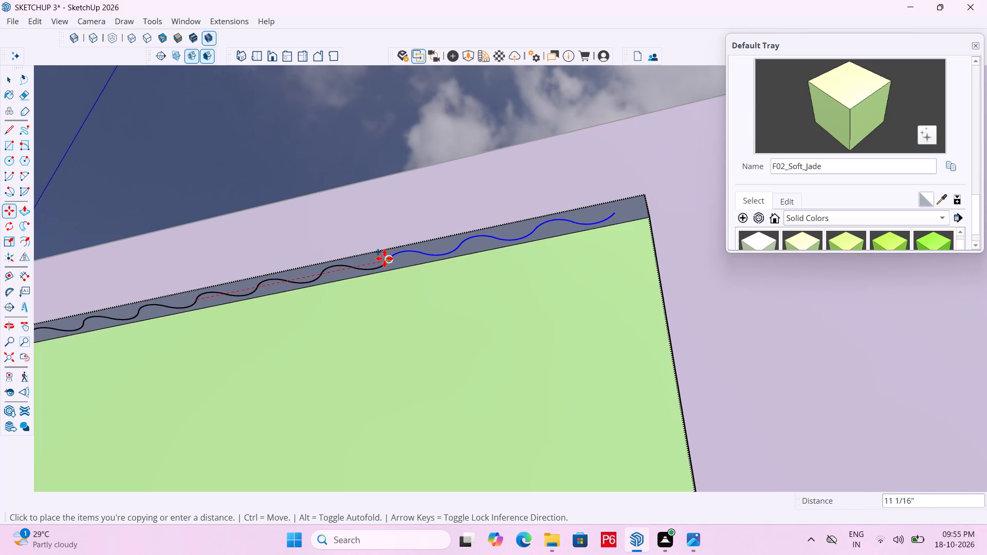
{"action": "left_click", "coordinate": [392, 260]}
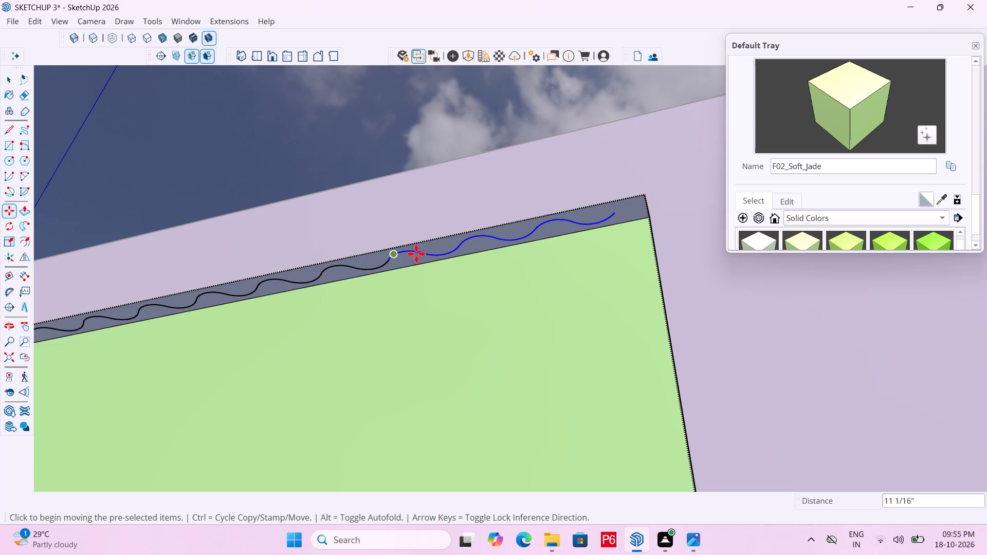
Select the wave's last two arcs and copy them 3 11/16" along the strip, from the wave's free end past the doorway's edge.
{"action": "scroll", "coordinate": [649, 206], "scroll_direction": "up", "scroll_amount": 5}
{"action": "key", "text": "space"}
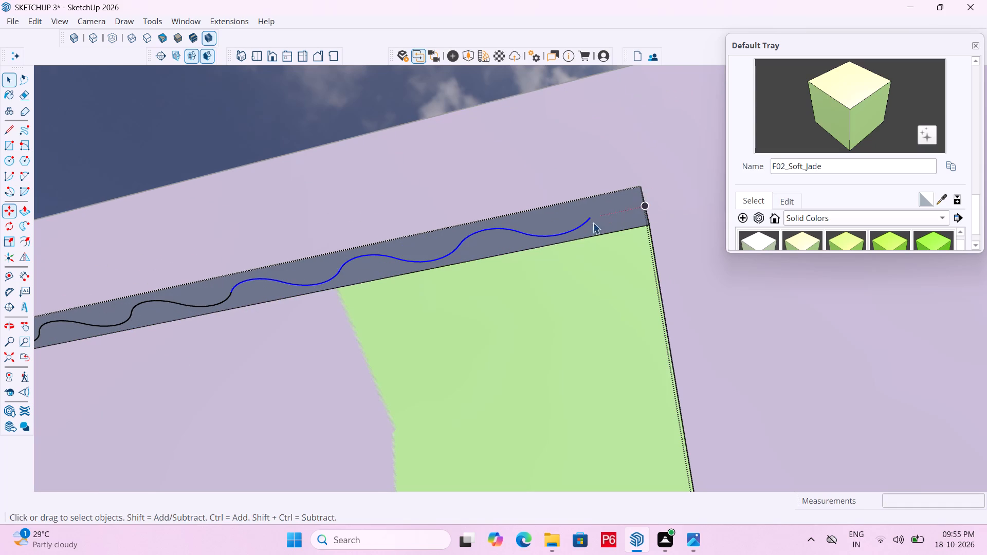
{"action": "left_click", "coordinate": [502, 231]}
{"action": "double_click", "coordinate": [502, 231]}
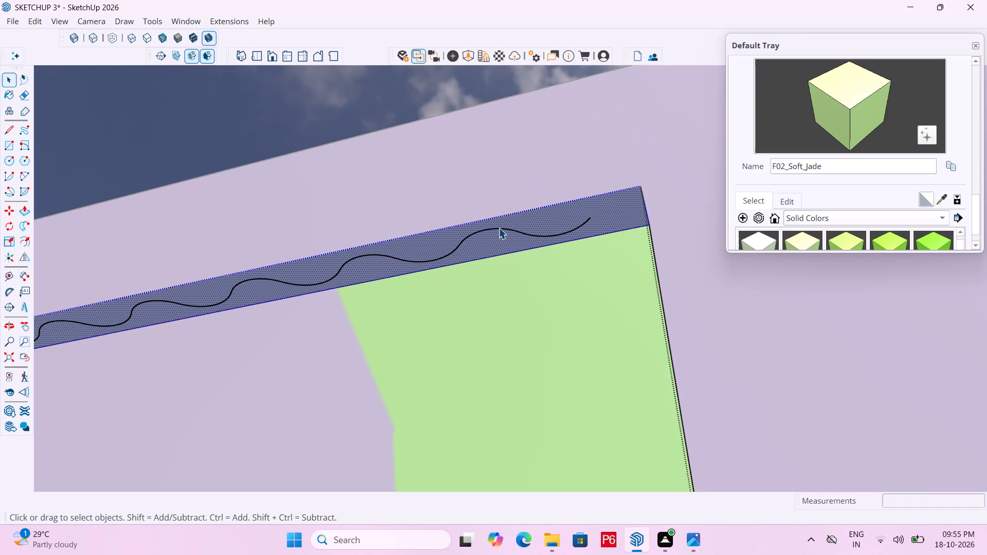
{"action": "left_click", "coordinate": [499, 228]}
{"action": "left_click", "coordinate": [535, 235], "text": "ctrl"}
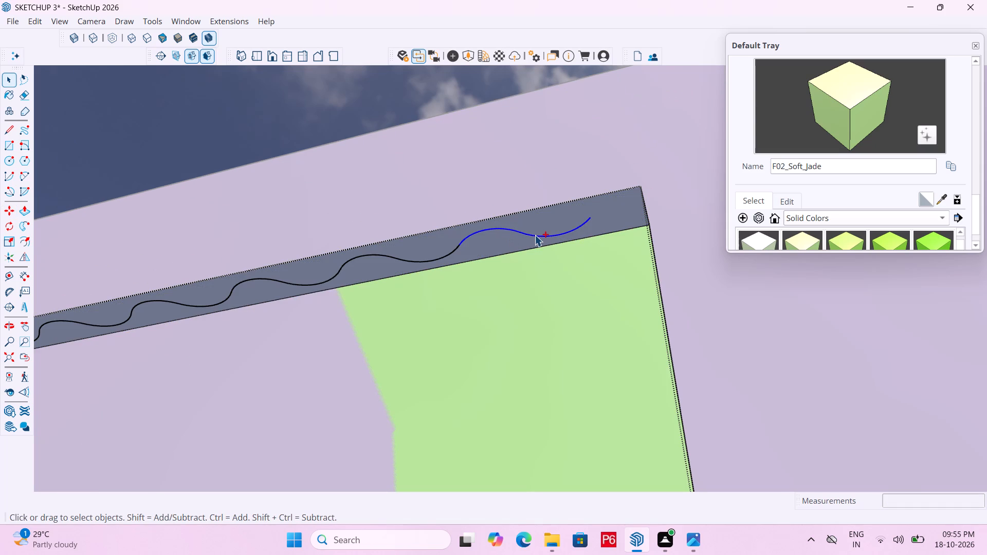
{"action": "key", "text": "m"}
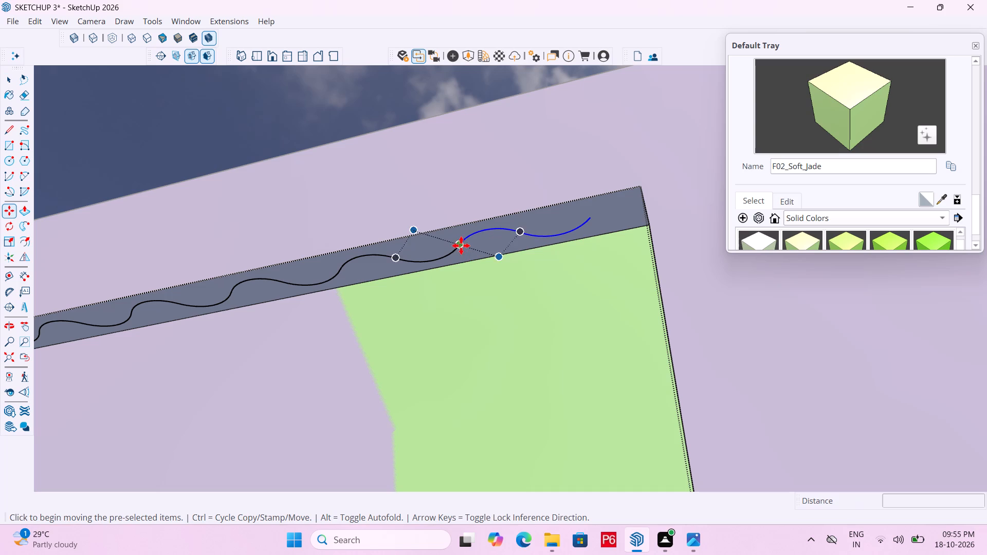
{"action": "left_click", "coordinate": [461, 245]}
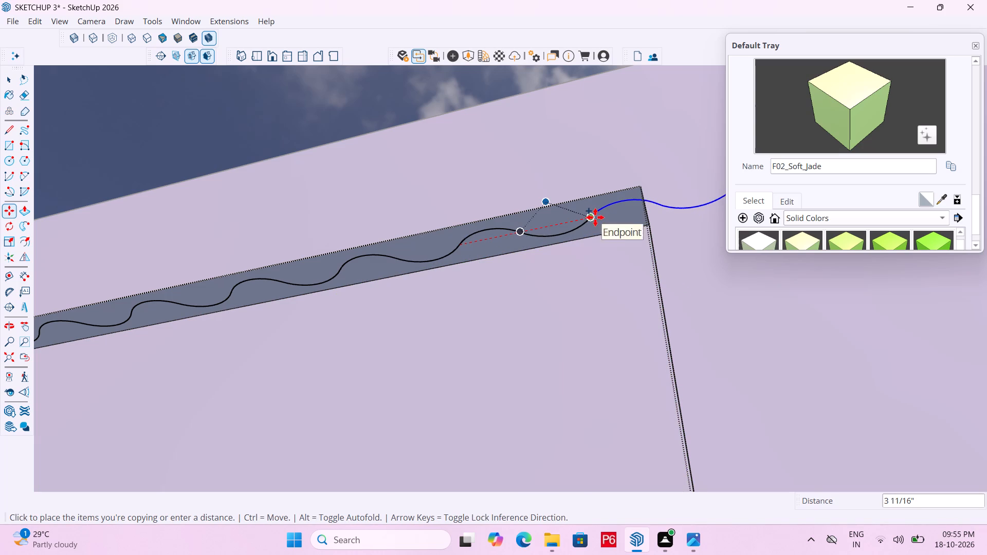
{"action": "left_click", "coordinate": [593, 215]}
Erase the last arc of the wave that overhangs the end of the strip.
{"action": "scroll", "coordinate": [441, 269], "scroll_direction": "down", "scroll_amount": 4}
{"action": "middle_click_drag", "start_coordinate": [603, 216], "coordinate": [693, 244]}
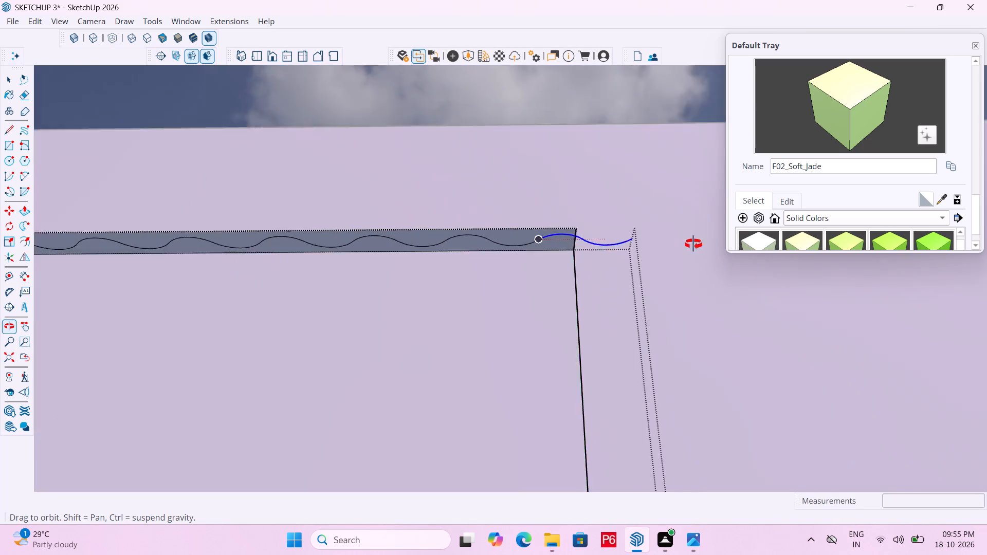
{"action": "middle_click_drag", "start_coordinate": [693, 244], "coordinate": [637, 225]}
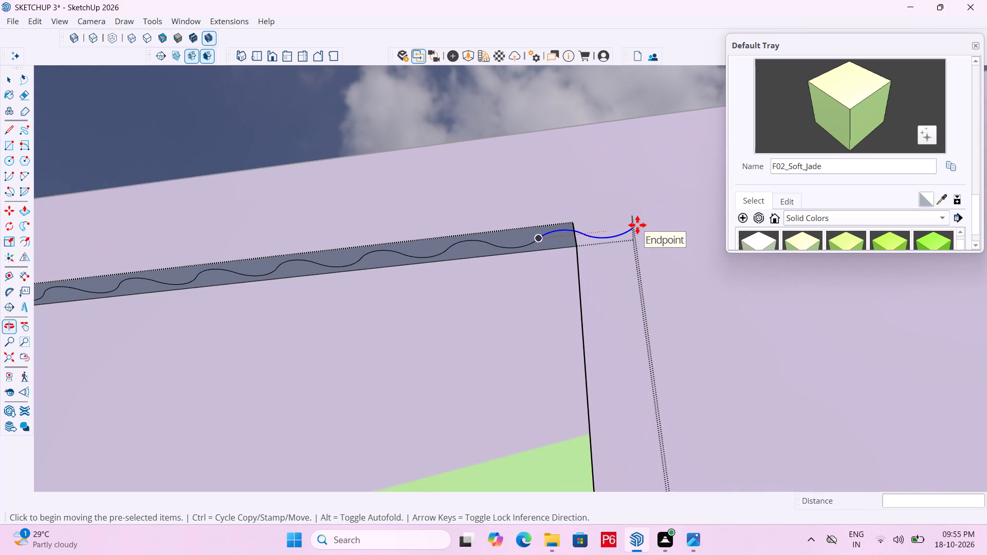
{"action": "key", "text": "e"}
{"action": "left_click", "coordinate": [605, 240]}
{"action": "scroll", "coordinate": [628, 216], "scroll_direction": "down", "scroll_amount": 2}
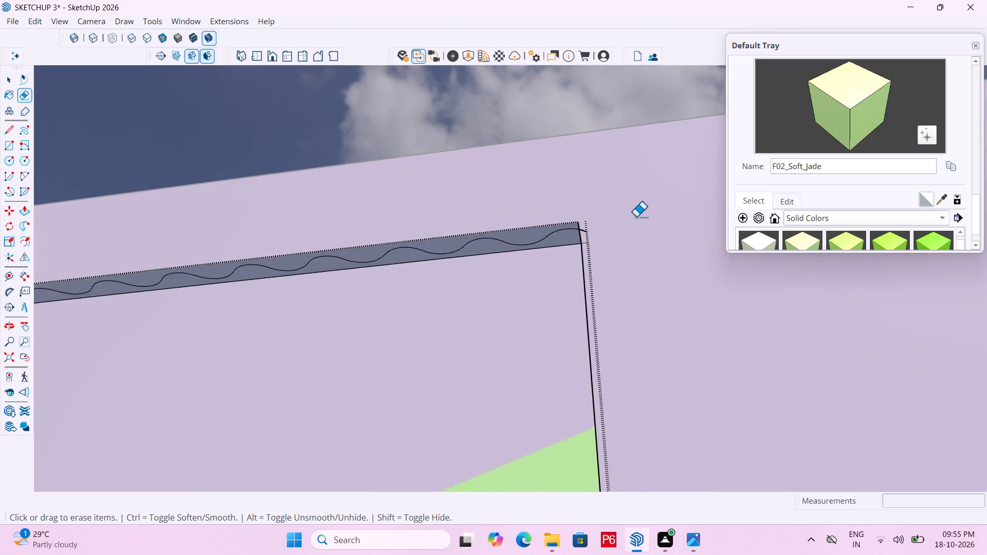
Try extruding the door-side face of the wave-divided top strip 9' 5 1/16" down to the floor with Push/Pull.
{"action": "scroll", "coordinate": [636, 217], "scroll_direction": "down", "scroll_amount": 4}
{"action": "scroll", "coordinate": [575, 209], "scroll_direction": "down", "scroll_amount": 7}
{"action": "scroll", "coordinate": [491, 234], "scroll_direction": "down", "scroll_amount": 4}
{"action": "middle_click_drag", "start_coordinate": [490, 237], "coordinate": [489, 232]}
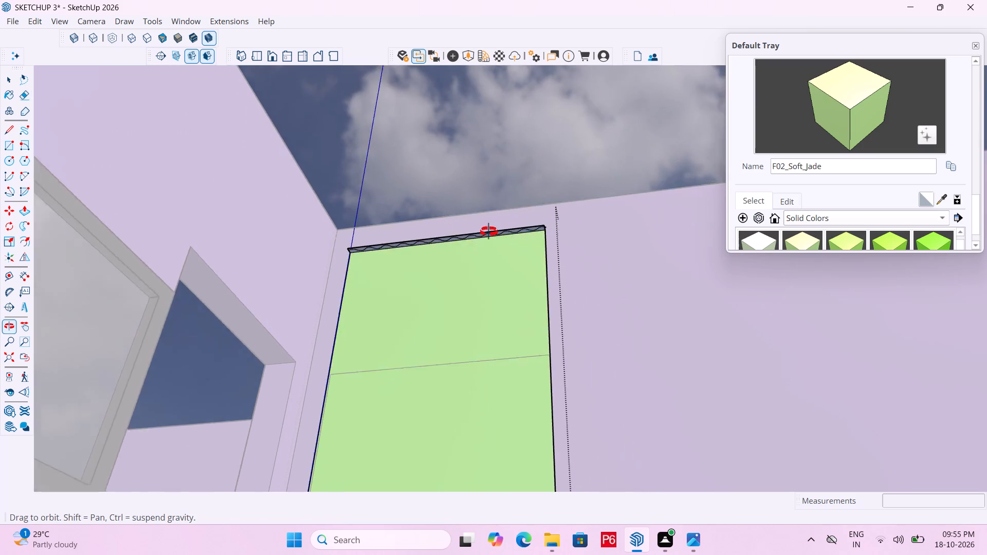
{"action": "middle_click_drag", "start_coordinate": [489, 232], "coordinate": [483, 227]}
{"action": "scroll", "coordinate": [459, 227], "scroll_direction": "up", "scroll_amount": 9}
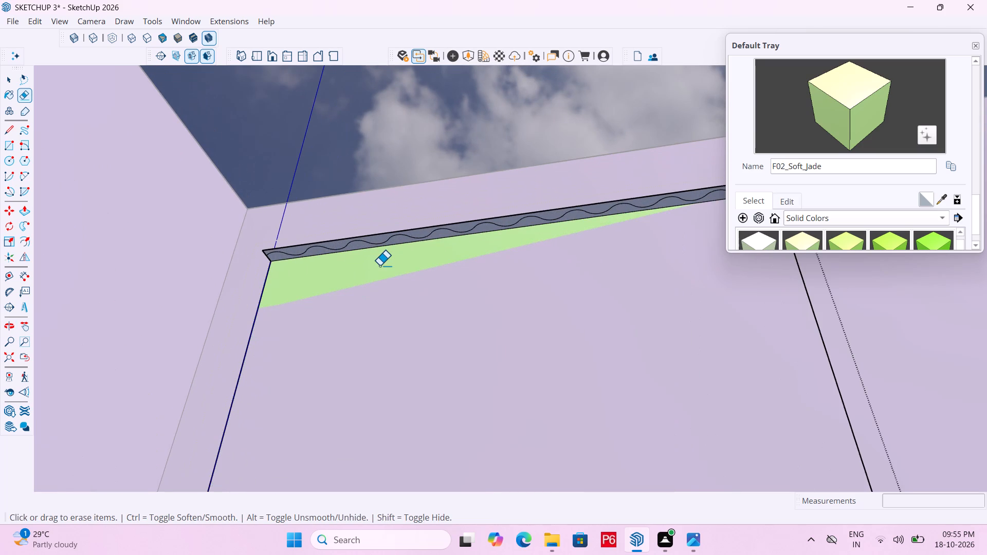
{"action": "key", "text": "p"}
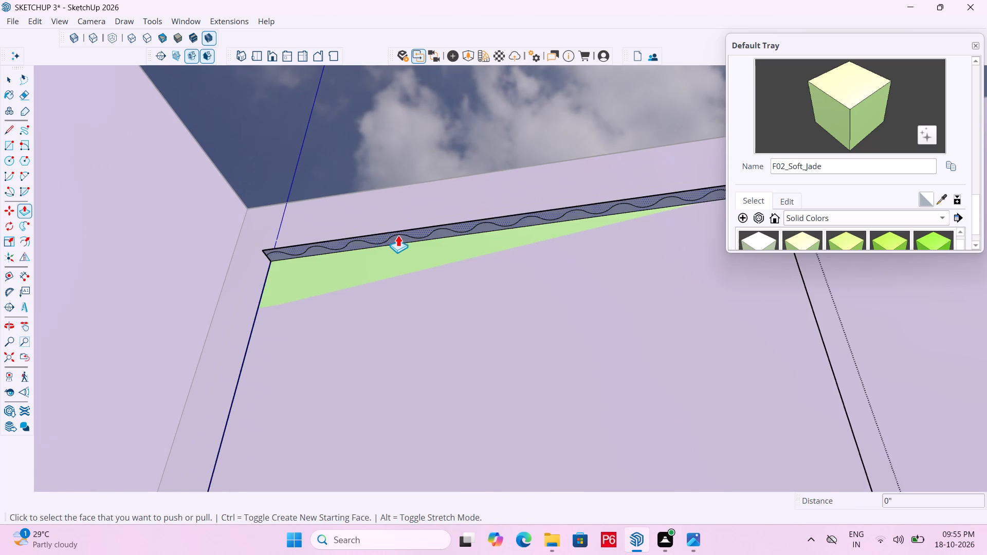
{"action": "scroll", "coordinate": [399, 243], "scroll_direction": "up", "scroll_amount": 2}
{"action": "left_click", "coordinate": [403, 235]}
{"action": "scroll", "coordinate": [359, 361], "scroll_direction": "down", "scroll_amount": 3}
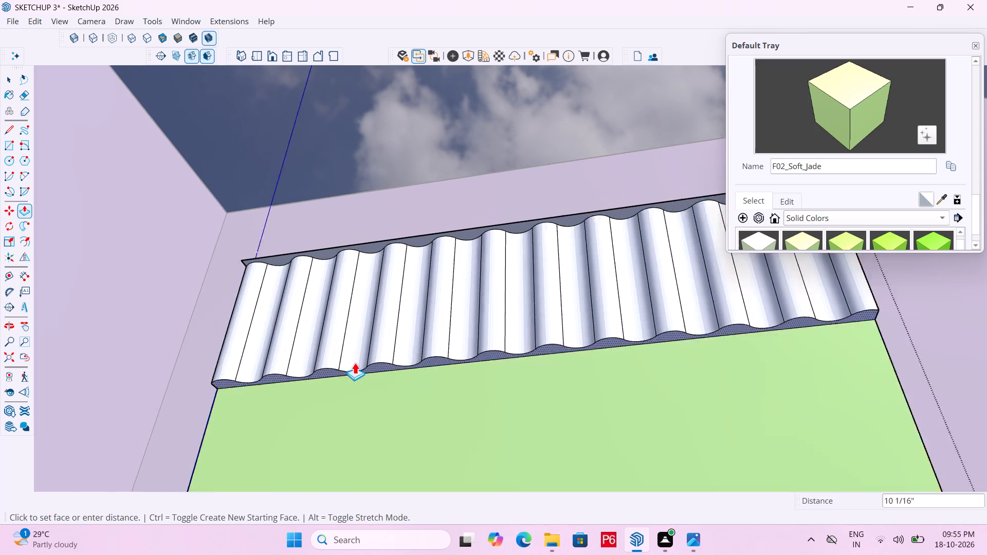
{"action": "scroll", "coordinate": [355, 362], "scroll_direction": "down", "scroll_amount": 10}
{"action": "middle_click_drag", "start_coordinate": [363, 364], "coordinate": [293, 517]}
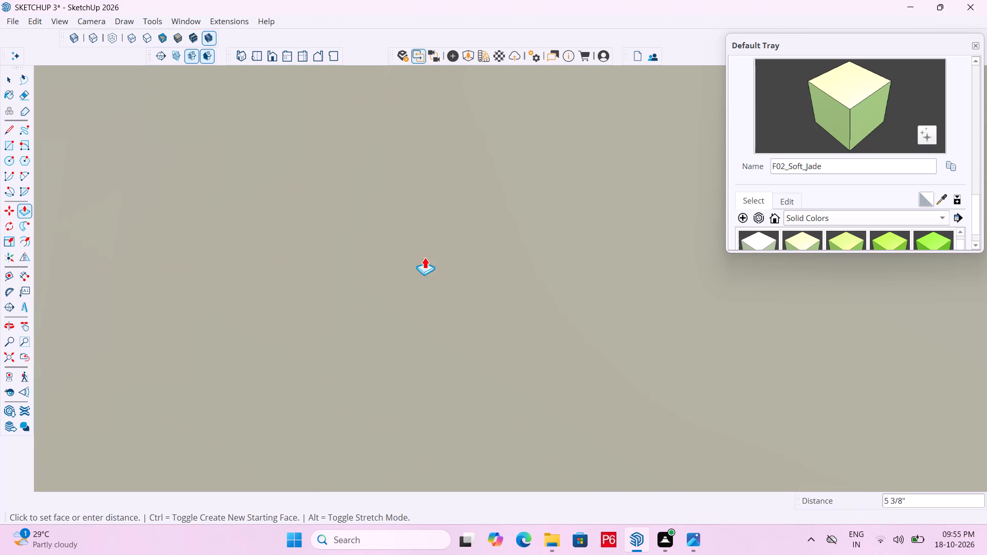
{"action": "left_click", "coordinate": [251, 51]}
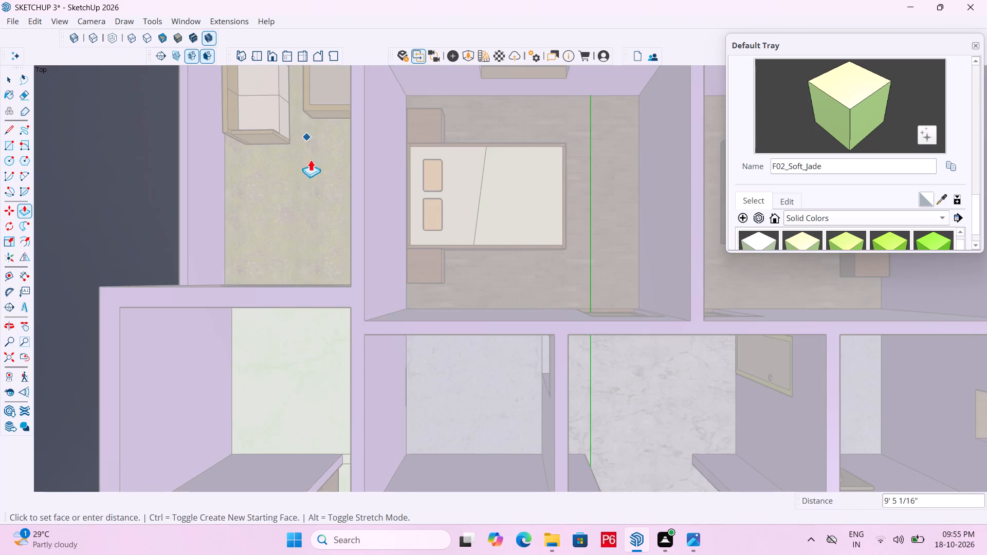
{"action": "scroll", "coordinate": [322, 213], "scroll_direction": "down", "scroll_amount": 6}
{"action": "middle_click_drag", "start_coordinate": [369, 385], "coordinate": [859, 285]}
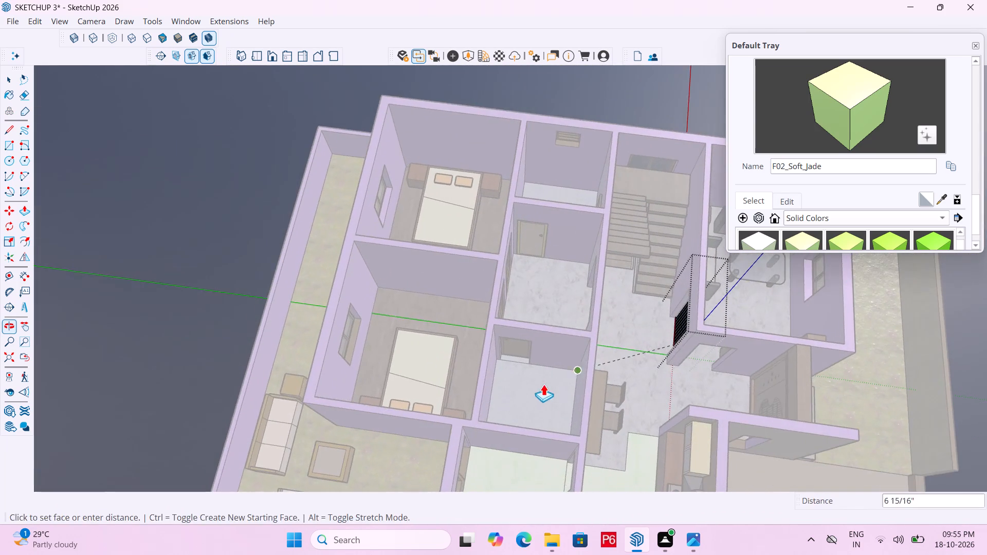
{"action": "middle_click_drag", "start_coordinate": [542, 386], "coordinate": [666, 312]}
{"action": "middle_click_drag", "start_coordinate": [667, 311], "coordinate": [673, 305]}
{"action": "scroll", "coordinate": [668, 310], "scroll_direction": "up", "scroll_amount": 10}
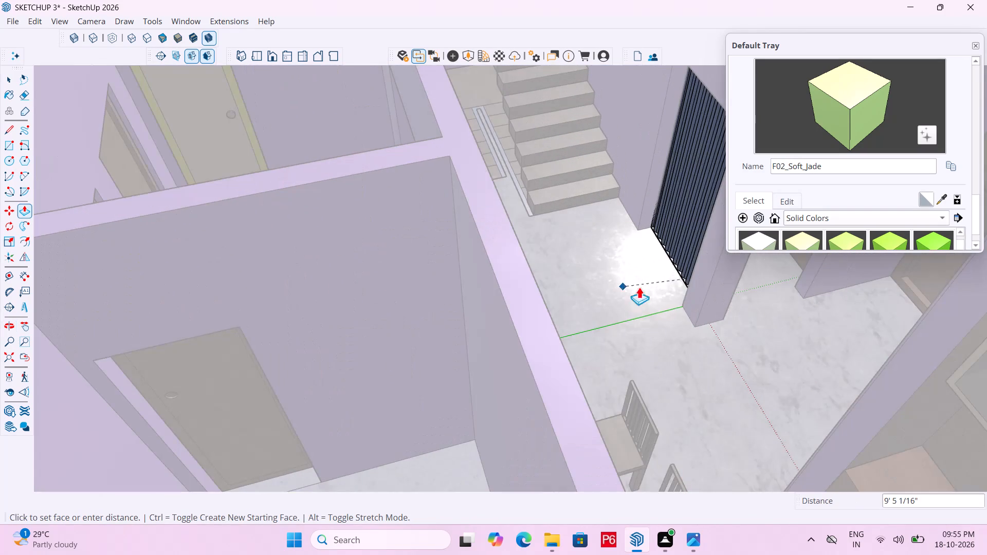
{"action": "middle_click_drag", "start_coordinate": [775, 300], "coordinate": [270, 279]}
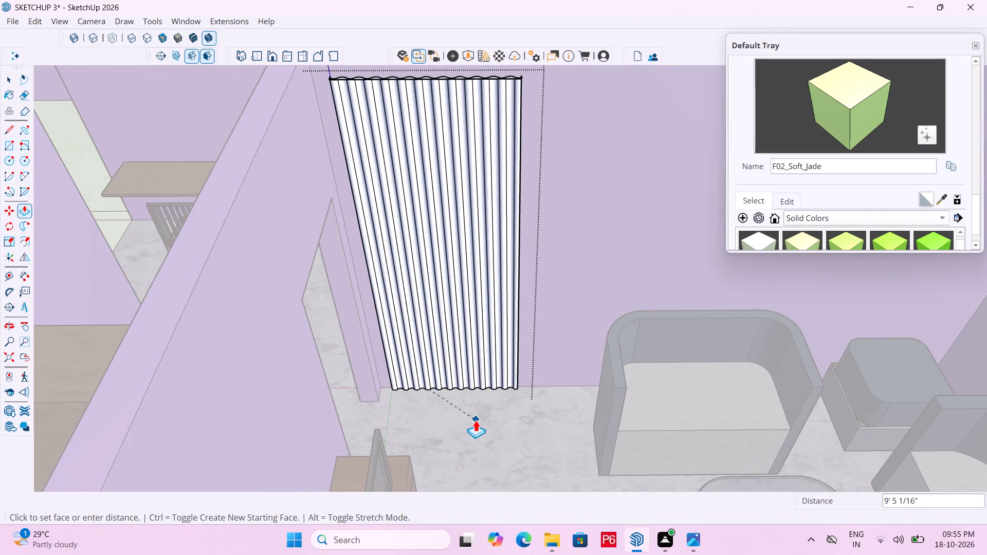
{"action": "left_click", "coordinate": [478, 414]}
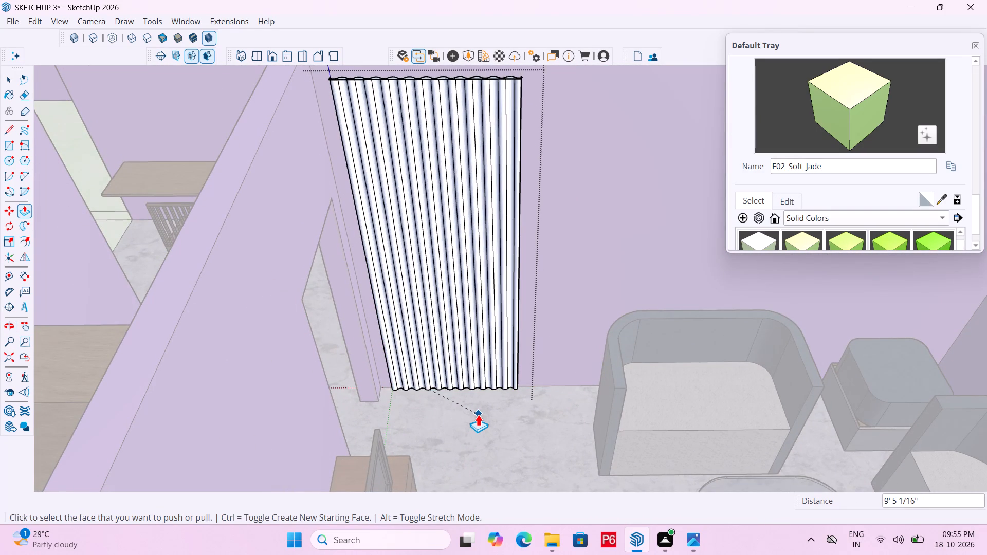
Save the model.
{"action": "key", "text": "ctrl+s"}
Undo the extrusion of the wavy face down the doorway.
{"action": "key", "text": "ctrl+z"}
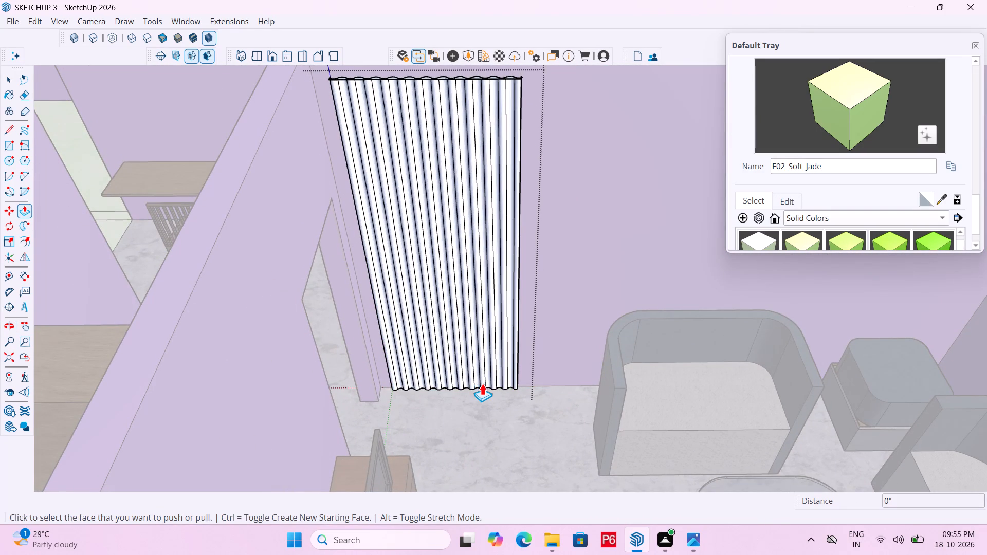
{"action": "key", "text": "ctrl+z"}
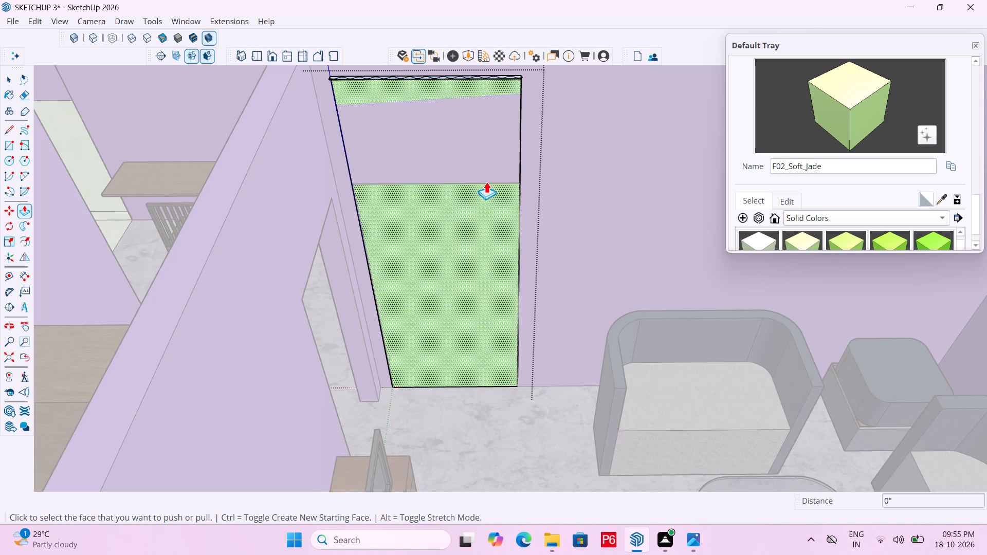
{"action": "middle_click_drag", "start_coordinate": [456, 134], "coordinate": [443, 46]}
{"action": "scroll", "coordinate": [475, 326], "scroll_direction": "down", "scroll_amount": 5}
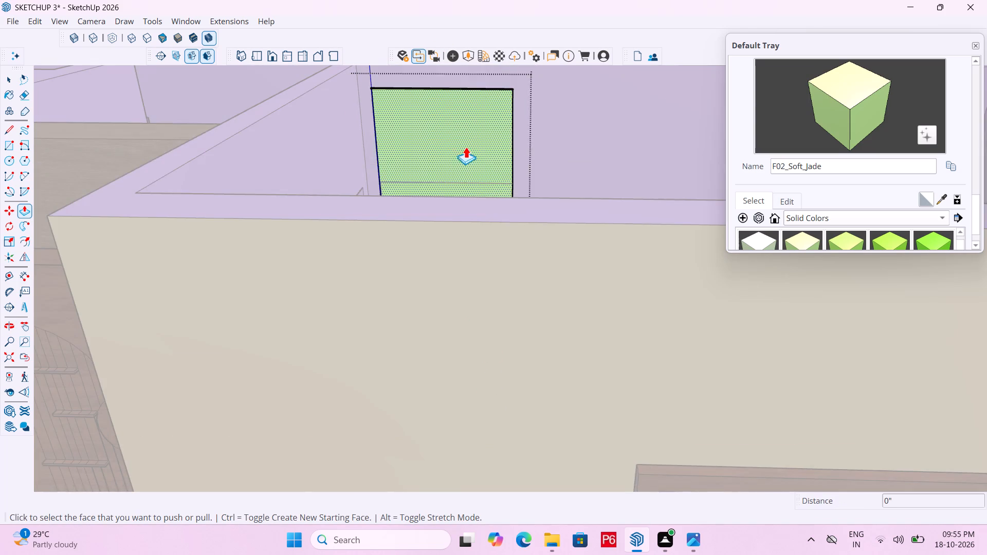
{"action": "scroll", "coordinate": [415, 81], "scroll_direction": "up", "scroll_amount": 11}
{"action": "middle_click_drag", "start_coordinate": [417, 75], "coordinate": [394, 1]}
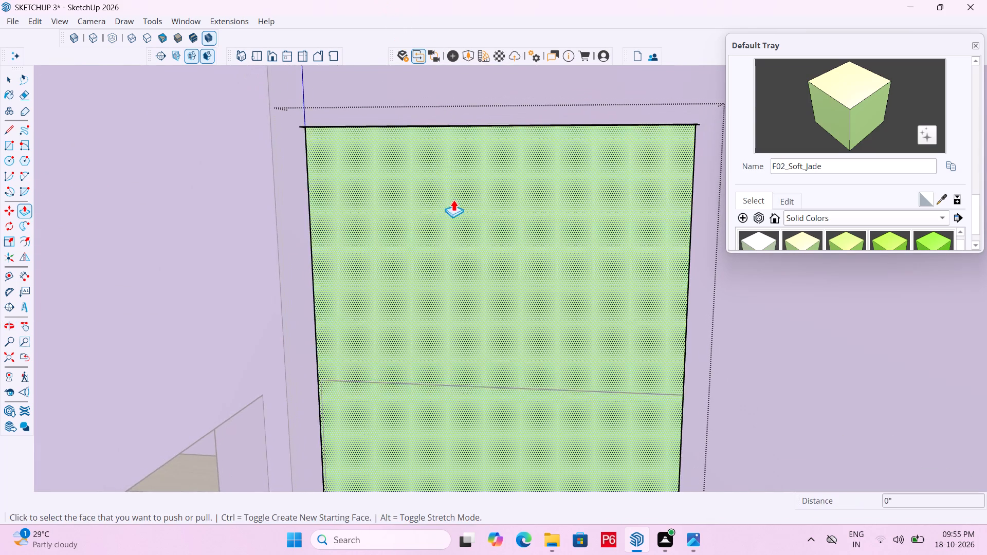
Paint the door-side face of the wave-divided top strip with the solid color F03_Mint_Spark.
{"action": "middle_click_drag", "start_coordinate": [465, 196], "coordinate": [444, 89]}
{"action": "scroll", "coordinate": [444, 89], "scroll_direction": "up", "scroll_amount": 15}
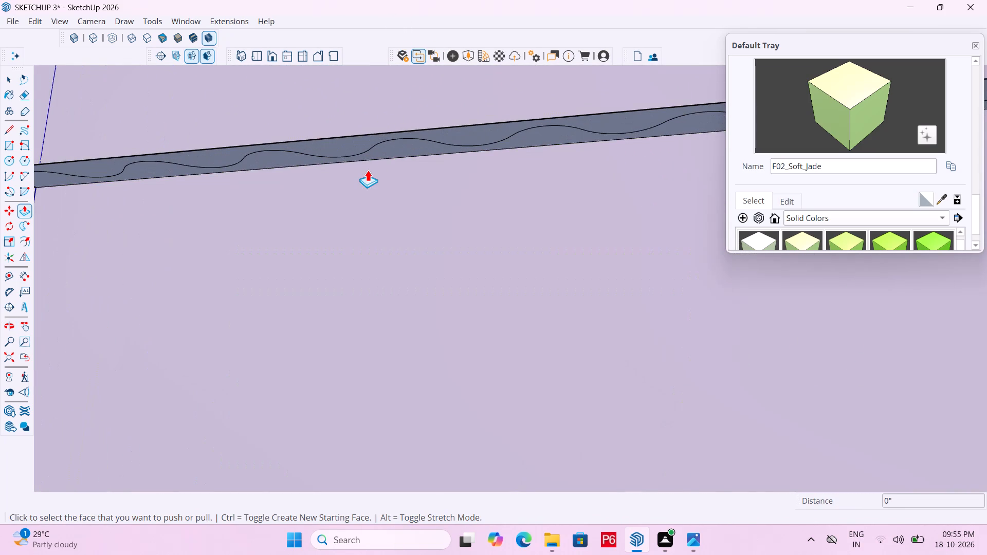
{"action": "scroll", "coordinate": [476, 169], "scroll_direction": "down", "scroll_amount": 3}
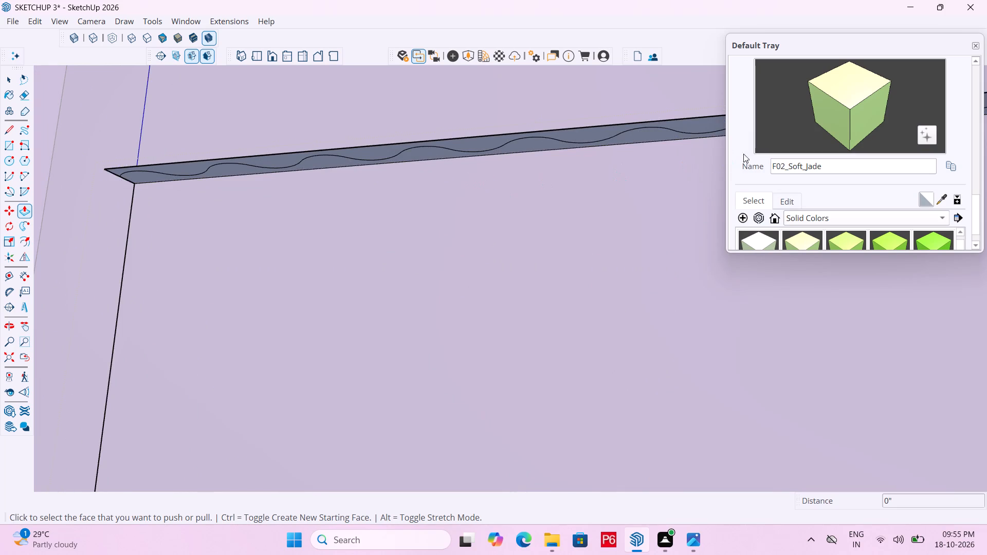
{"action": "left_click", "coordinate": [833, 239]}
{"action": "left_click", "coordinate": [528, 144]}
{"action": "scroll", "coordinate": [354, 166], "scroll_direction": "down", "scroll_amount": 2}
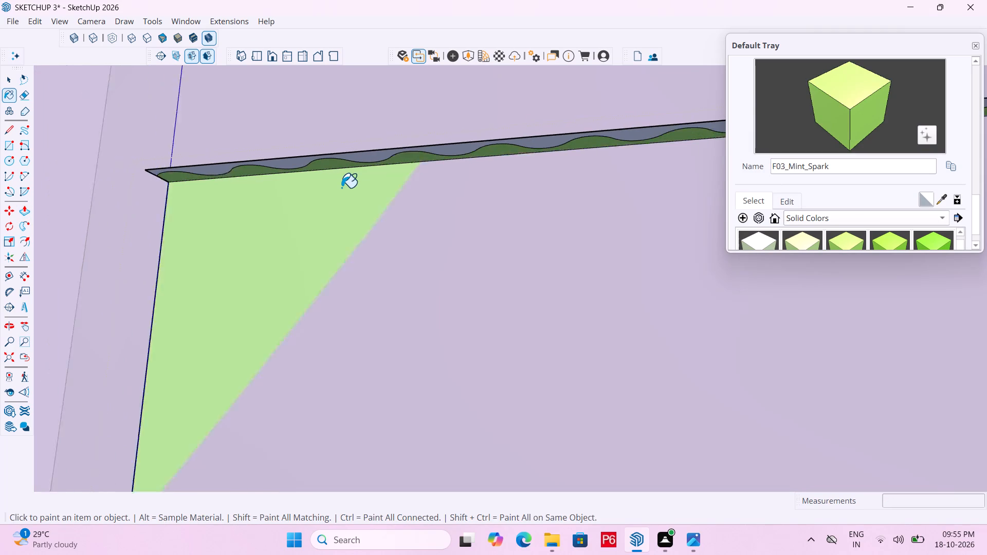
{"action": "scroll", "coordinate": [341, 188], "scroll_direction": "down", "scroll_amount": 2}
Extrude the painted wavy face 9' 5 1/16" down to the floor with Push/Pull to form the curtain.
{"action": "key", "text": "p"}
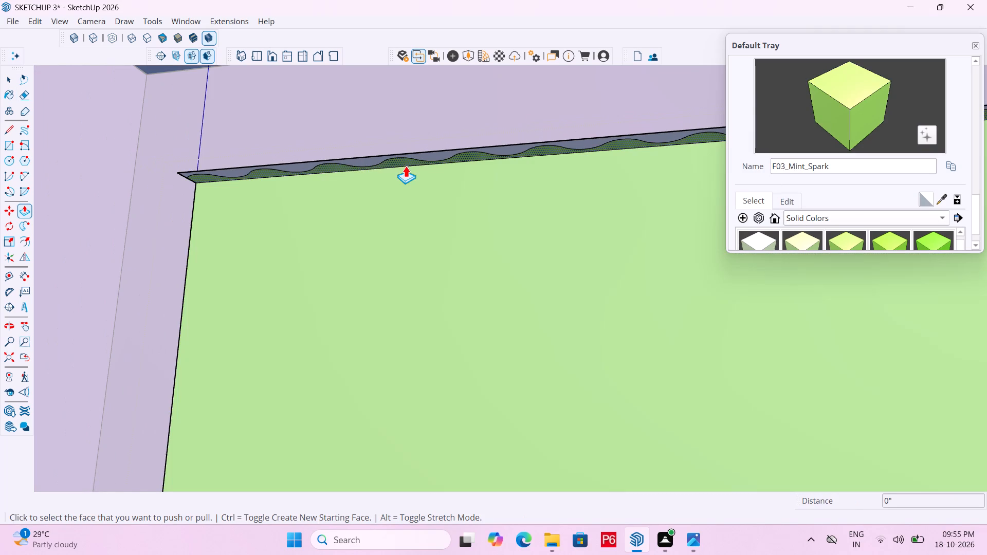
{"action": "left_click", "coordinate": [398, 164]}
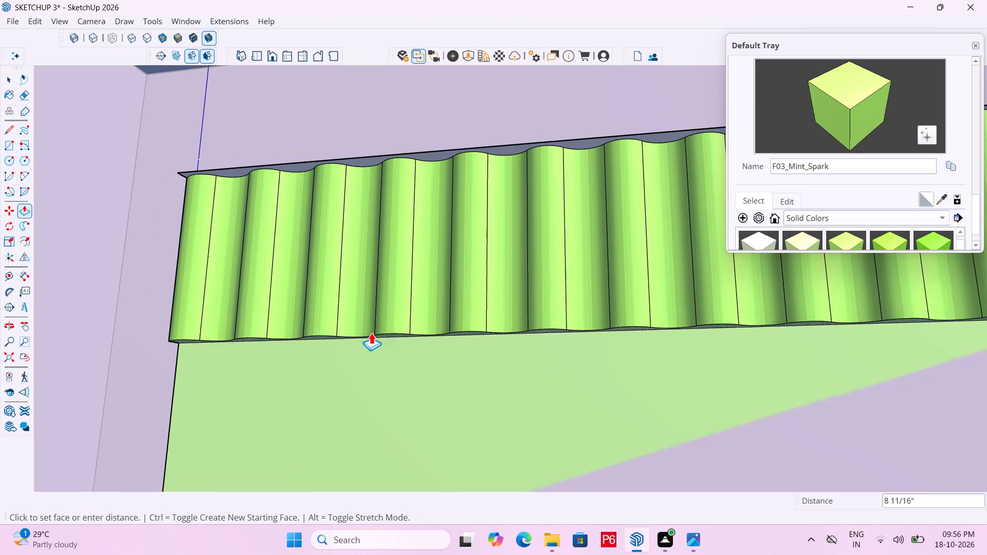
{"action": "scroll", "coordinate": [359, 331], "scroll_direction": "down", "scroll_amount": 7}
{"action": "scroll", "coordinate": [276, 308], "scroll_direction": "down", "scroll_amount": 3}
{"action": "middle_click_drag", "start_coordinate": [271, 318], "coordinate": [241, 492]}
{"action": "scroll", "coordinate": [243, 299], "scroll_direction": "down", "scroll_amount": 7}
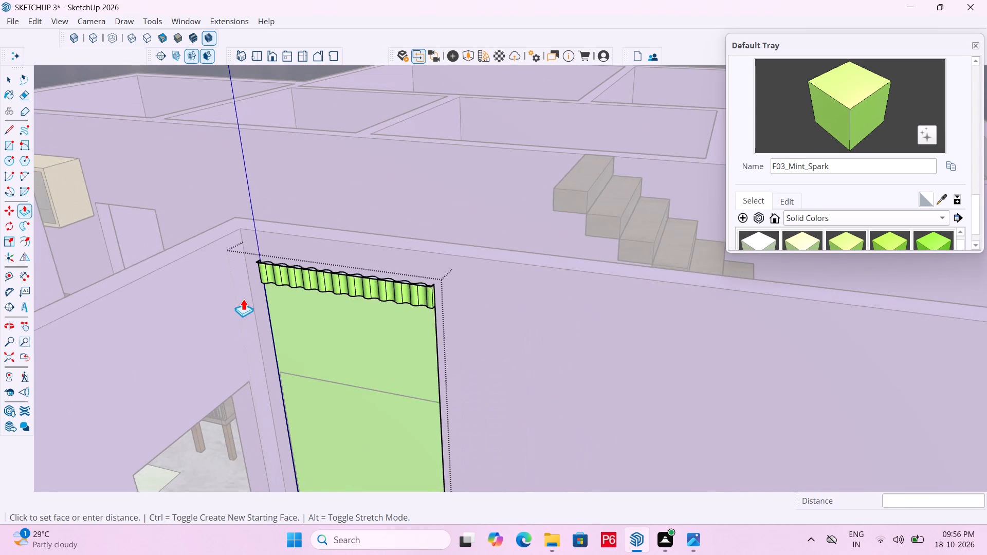
{"action": "scroll", "coordinate": [291, 258], "scroll_direction": "down", "scroll_amount": 6}
{"action": "scroll", "coordinate": [318, 360], "scroll_direction": "down", "scroll_amount": 5}
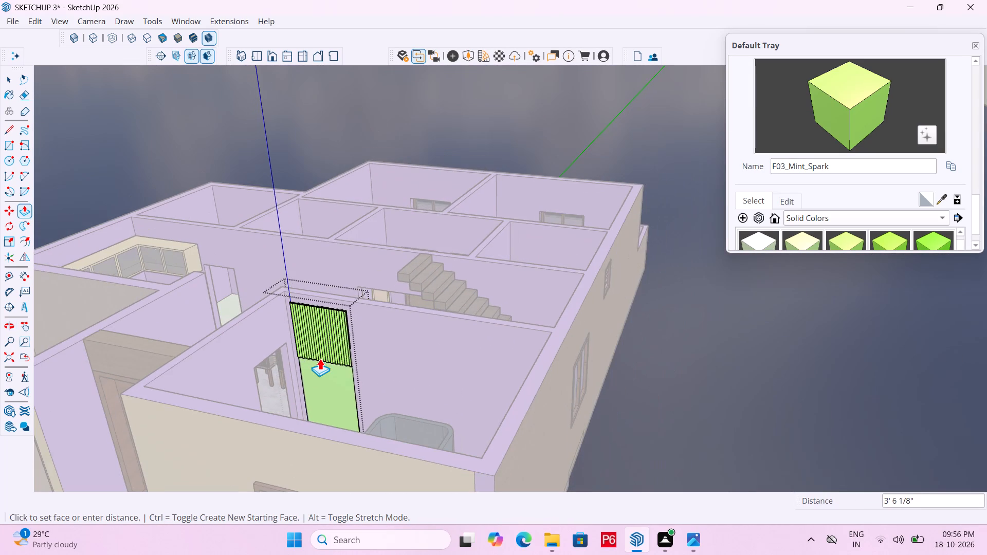
{"action": "scroll", "coordinate": [314, 450], "scroll_direction": "up", "scroll_amount": 5}
{"action": "middle_click_drag", "start_coordinate": [327, 406], "coordinate": [312, 460]}
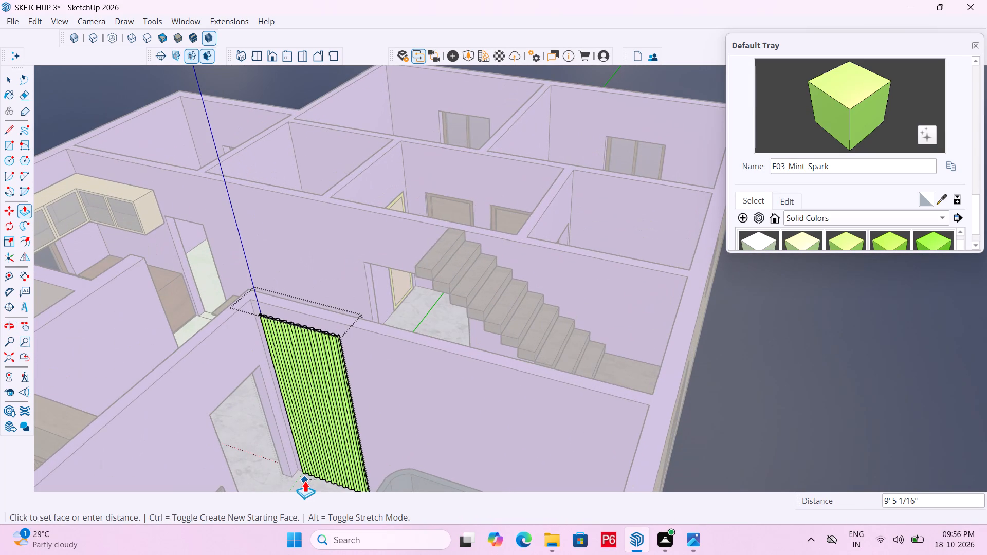
{"action": "left_click", "coordinate": [305, 479]}
Save the model.
{"action": "scroll", "coordinate": [370, 310], "scroll_direction": "down", "scroll_amount": 1}
{"action": "middle_click_drag", "start_coordinate": [370, 309], "coordinate": [418, 257]}
{"action": "key", "text": "ctrl+s"}
{"action": "key", "text": "ctrl+s"}
{"action": "key", "text": "ctrl+s"}
{"action": "key", "text": "ctrl+s"}
Draw a vertical circle of about 3/4" radius just beyond the curtain's top corner, facing along its length.
{"action": "scroll", "coordinate": [312, 258], "scroll_direction": "up", "scroll_amount": 5, "text": "ctrl"}
{"action": "key", "text": "space"}
{"action": "scroll", "coordinate": [316, 271], "scroll_direction": "up", "scroll_amount": 3}
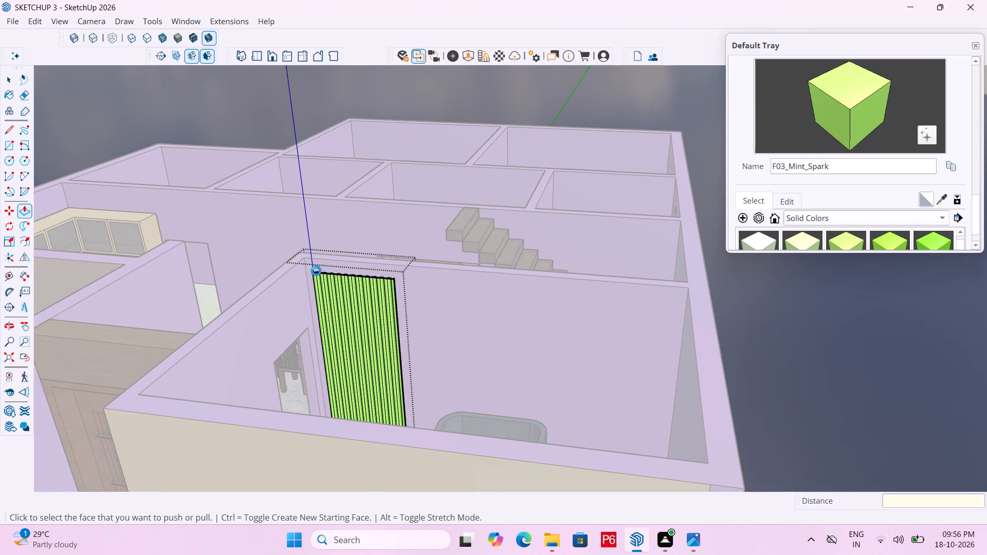
{"action": "scroll", "coordinate": [316, 271], "scroll_direction": "up", "scroll_amount": 2}
{"action": "middle_click_drag", "start_coordinate": [318, 274], "coordinate": [383, 275]}
{"action": "scroll", "coordinate": [352, 283], "scroll_direction": "up", "scroll_amount": 8}
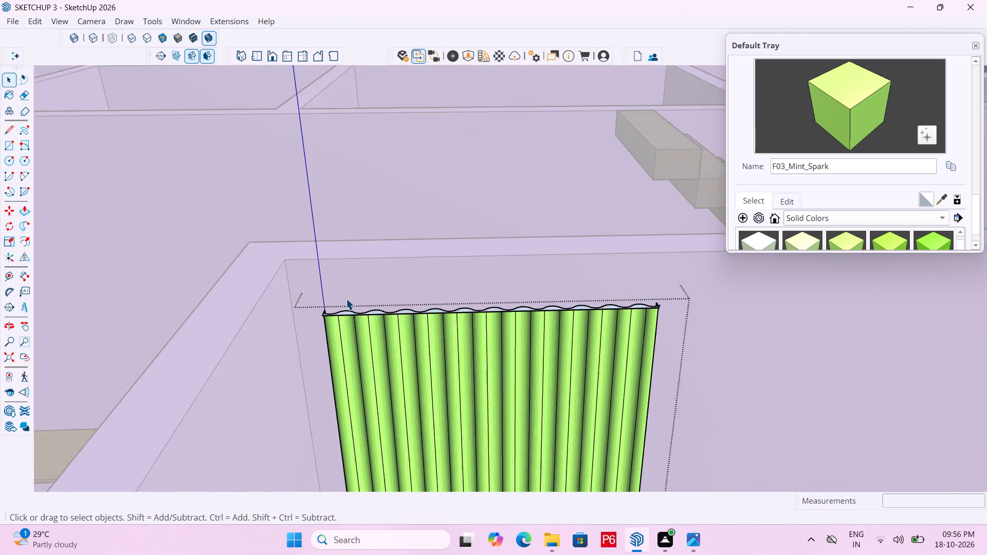
{"action": "scroll", "coordinate": [346, 299], "scroll_direction": "up", "scroll_amount": 2}
{"action": "key", "text": "r"}
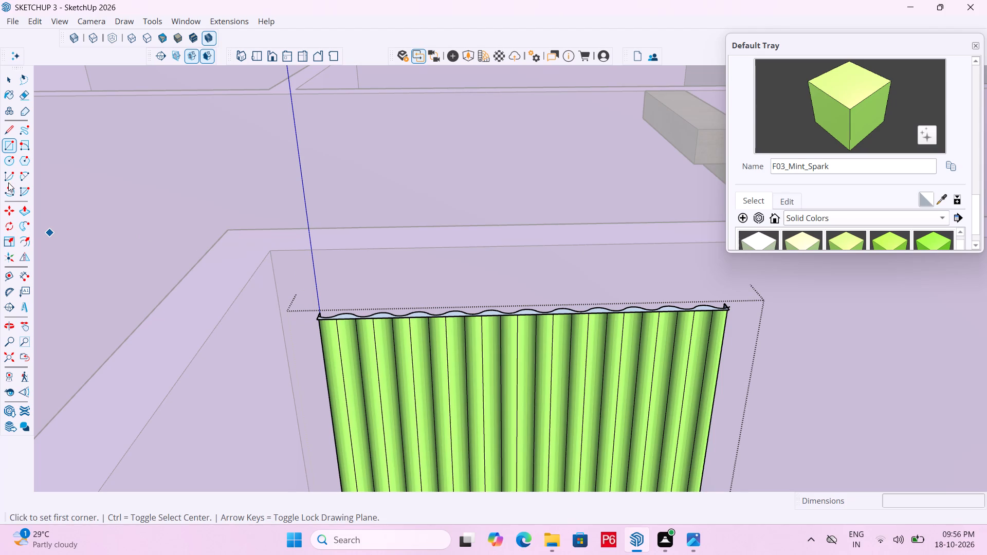
{"action": "left_click", "coordinate": [10, 158]}
{"action": "middle_click_drag", "start_coordinate": [324, 282], "coordinate": [80, 273]}
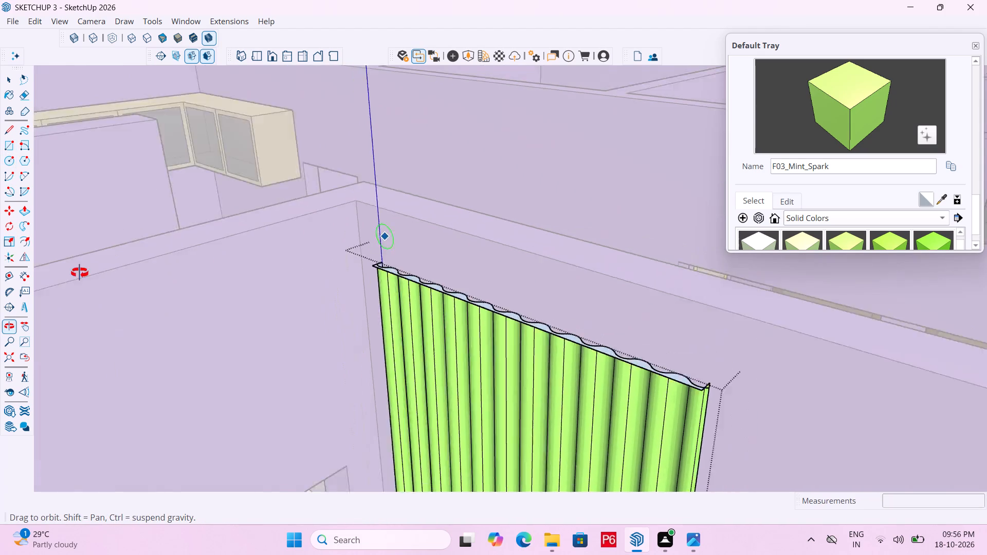
{"action": "middle_click_drag", "start_coordinate": [80, 273], "coordinate": [53, 272]}
{"action": "scroll", "coordinate": [499, 271], "scroll_direction": "up", "scroll_amount": 10}
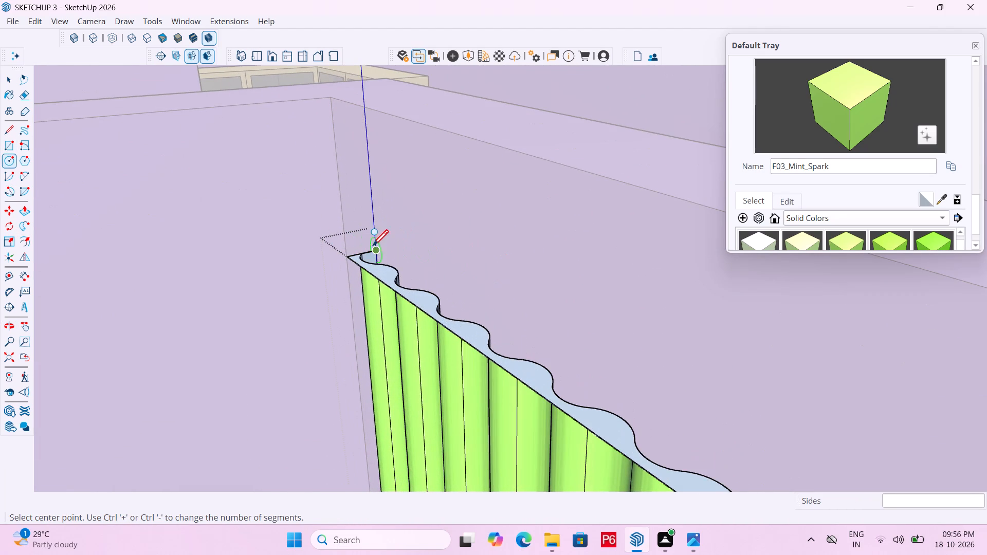
{"action": "left_click", "coordinate": [326, 225]}
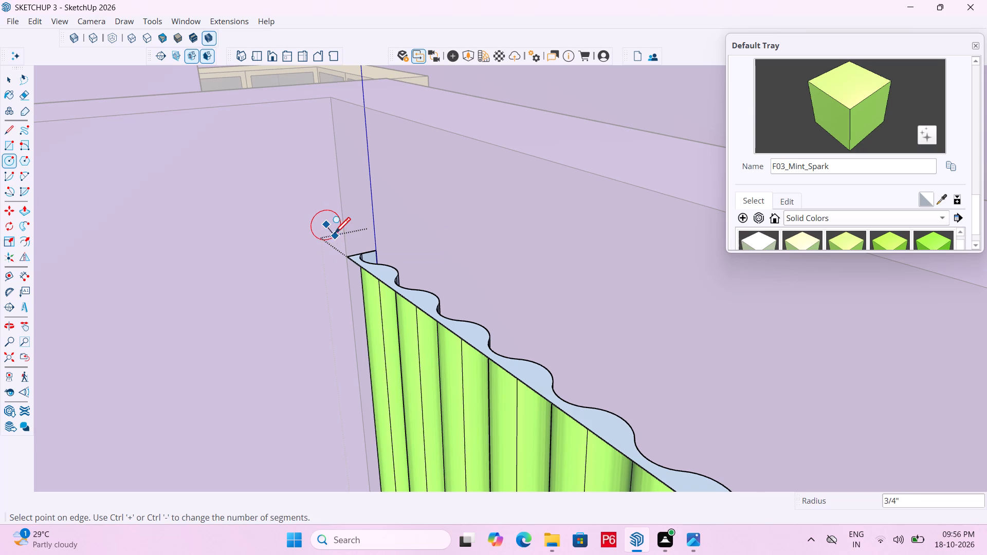
{"action": "left_click", "coordinate": [335, 235]}
Make the small circle's face and edge into a group.
{"action": "key", "text": "space"}
{"action": "double_click", "coordinate": [325, 225]}
{"action": "left_click", "coordinate": [322, 227]}
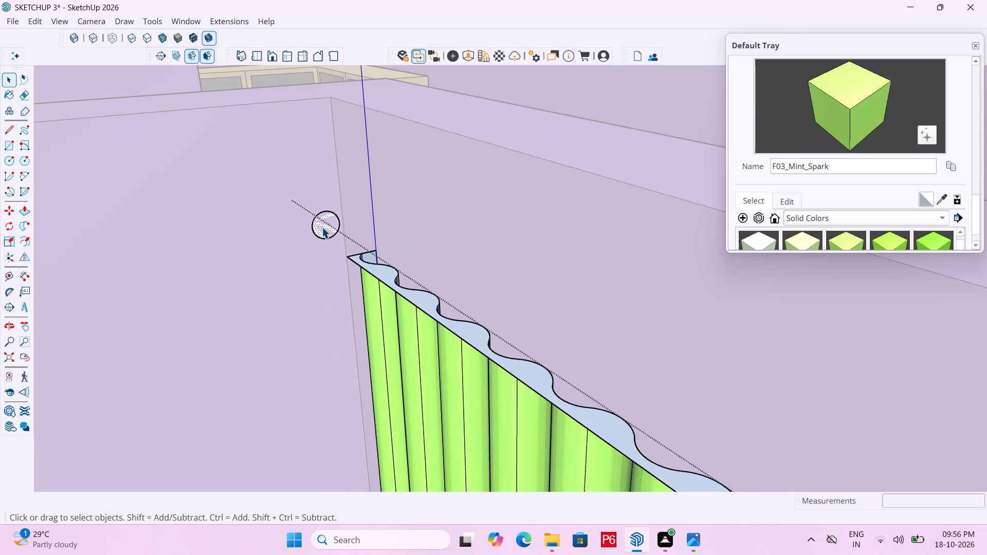
{"action": "double_click", "coordinate": [322, 227]}
{"action": "right_click", "coordinate": [322, 227]}
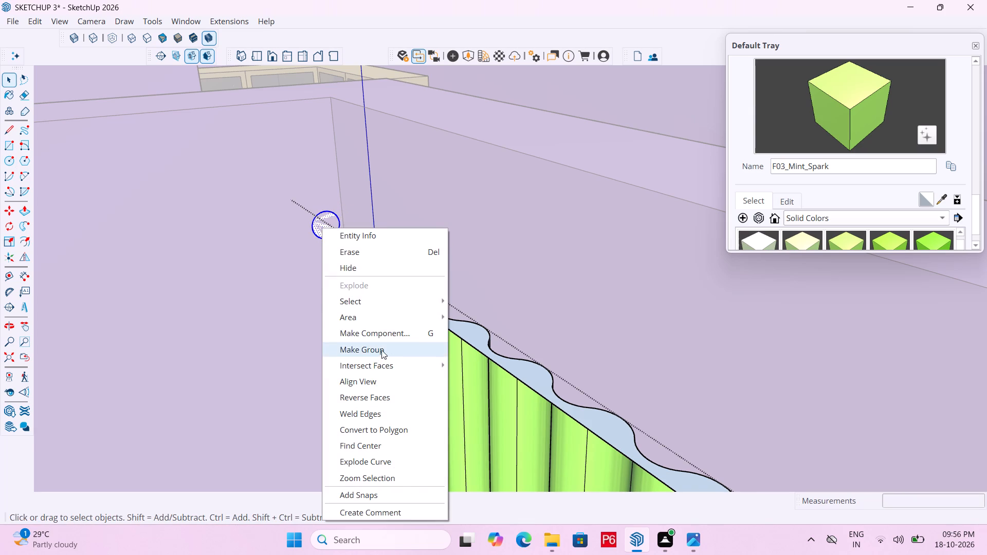
{"action": "left_click", "coordinate": [381, 350]}
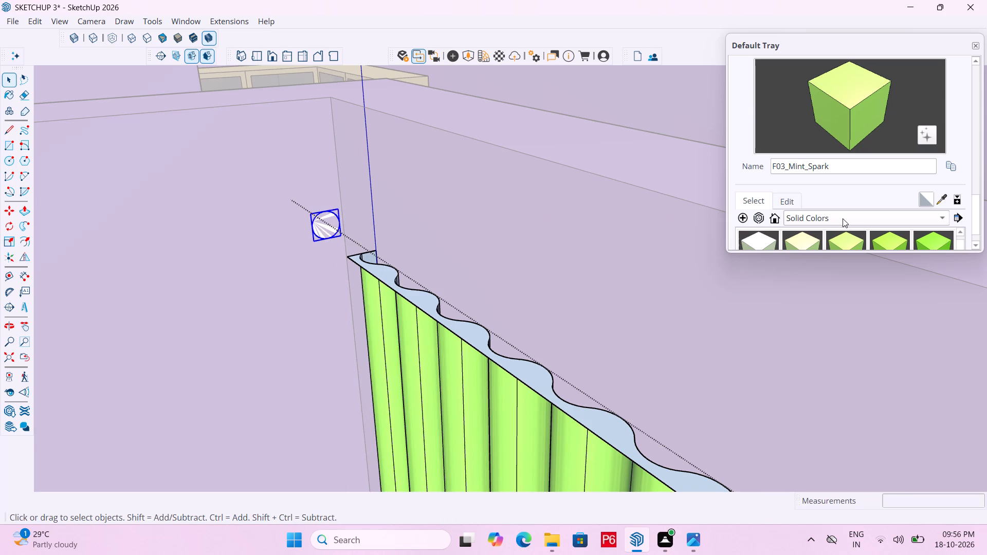
Paint the circle group with Metal_06_1K from the Metal materials.
{"action": "left_click", "coordinate": [844, 221]}
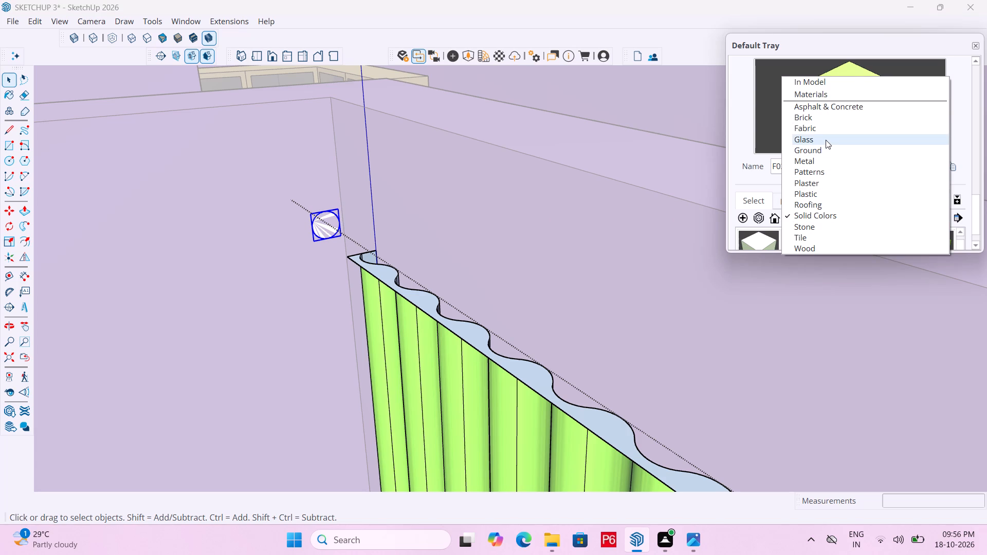
{"action": "left_click", "coordinate": [814, 158]}
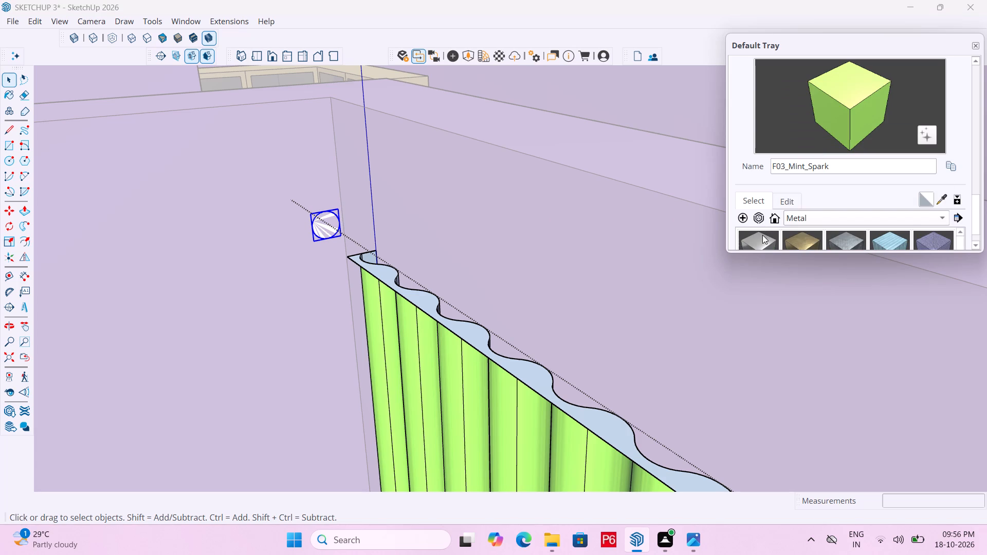
{"action": "left_click", "coordinate": [762, 236]}
{"action": "left_click_drag", "start_coordinate": [318, 232], "coordinate": [326, 229]}
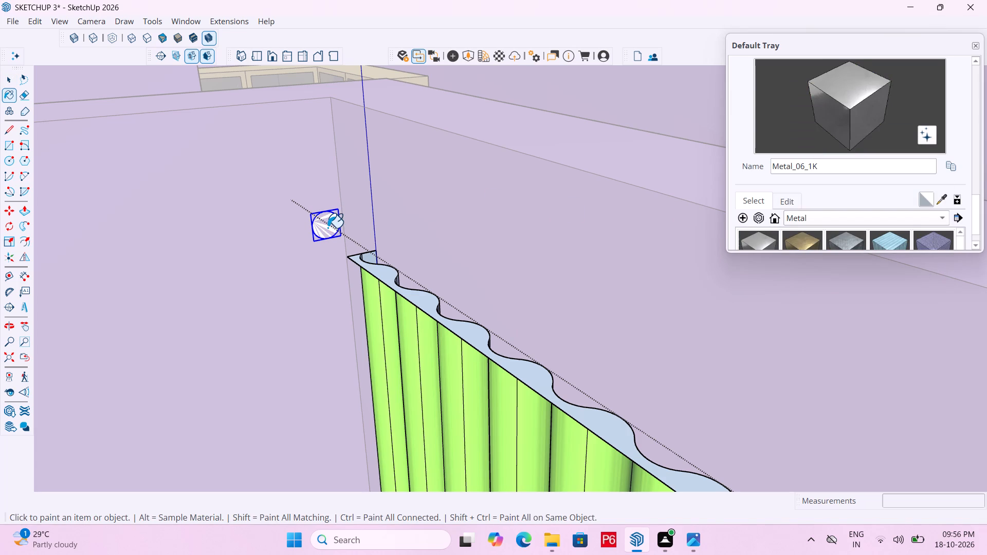
Extrude the circle inside its group about 4' 1 5/8" along the curtain's top edge as a rod, and leave the group.
{"action": "key", "text": "p"}
{"action": "left_click", "coordinate": [332, 224]}
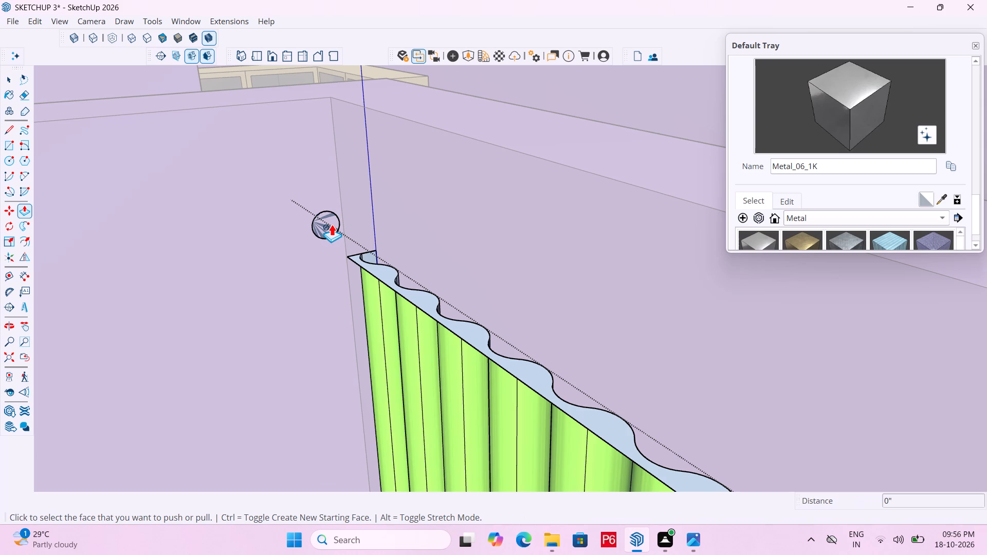
{"action": "key", "text": "space"}
{"action": "double_click", "coordinate": [327, 220]}
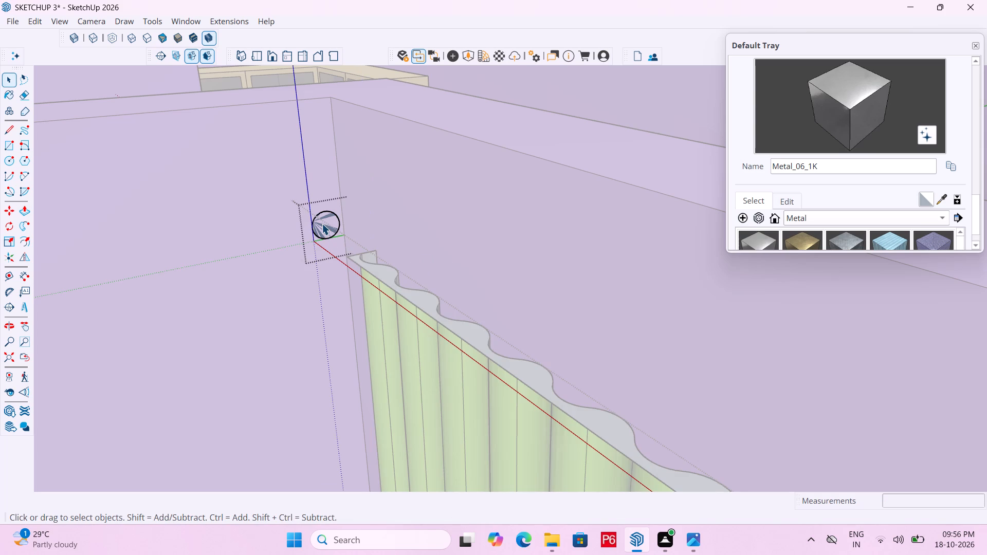
{"action": "key", "text": "p"}
{"action": "left_click", "coordinate": [322, 228]}
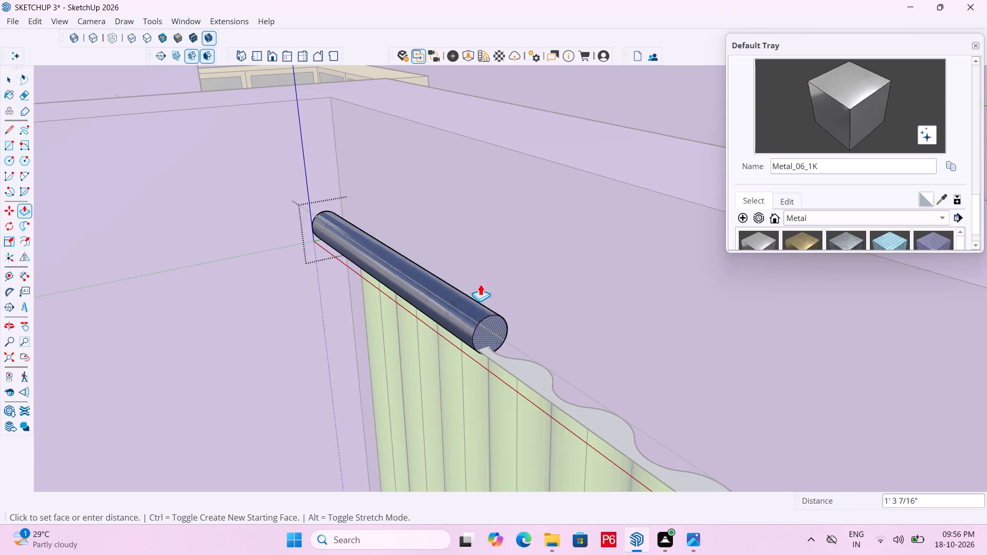
{"action": "scroll", "coordinate": [381, 255], "scroll_direction": "down", "scroll_amount": 6}
{"action": "scroll", "coordinate": [315, 223], "scroll_direction": "down", "scroll_amount": 7}
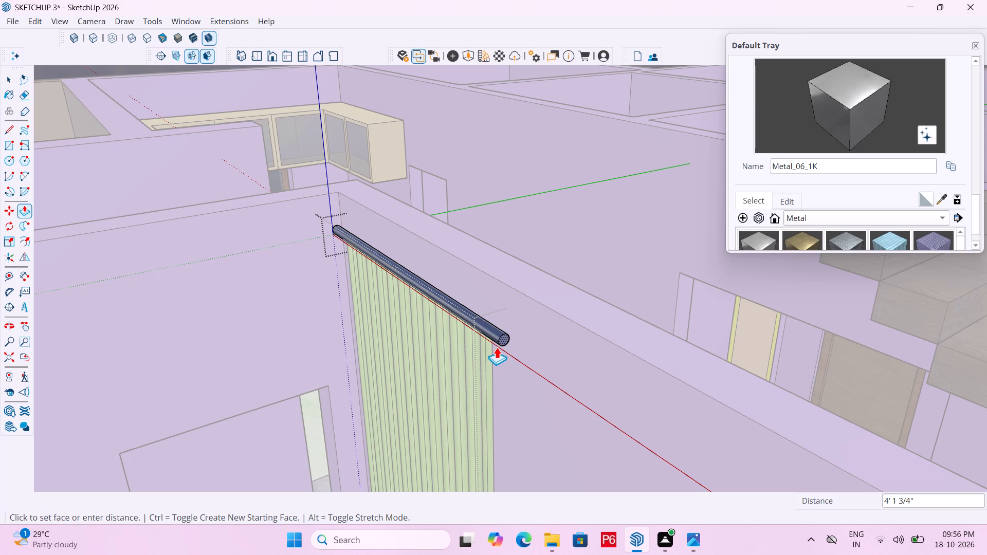
{"action": "left_click", "coordinate": [497, 347]}
{"action": "scroll", "coordinate": [470, 216], "scroll_direction": "down", "scroll_amount": 1}
{"action": "middle_click_drag", "start_coordinate": [470, 215], "coordinate": [537, 164]}
{"action": "scroll", "coordinate": [537, 164], "scroll_direction": "down", "scroll_amount": 1}
{"action": "scroll", "coordinate": [420, 238], "scroll_direction": "down", "scroll_amount": 4}
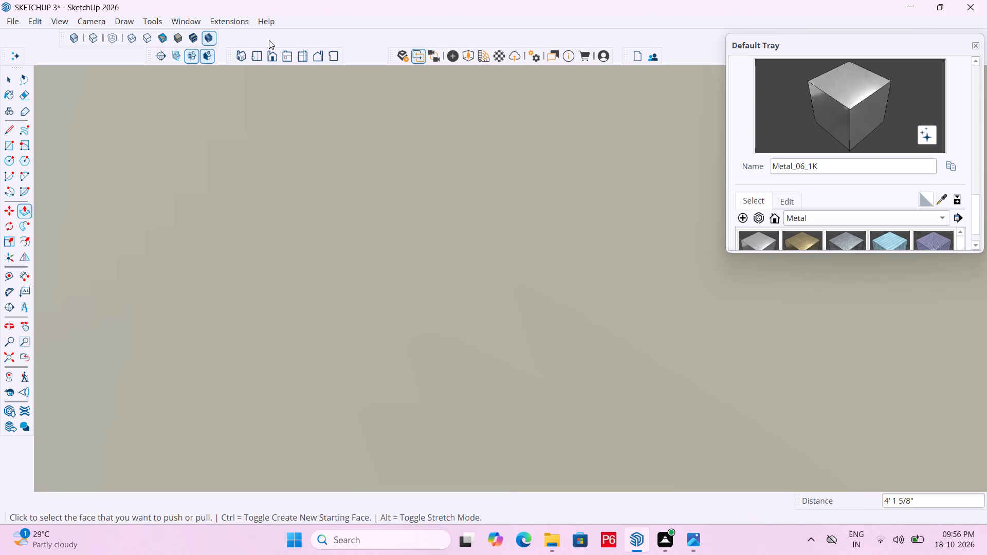
{"action": "left_click", "coordinate": [258, 55]}
{"action": "scroll", "coordinate": [303, 226], "scroll_direction": "down", "scroll_amount": 6}
{"action": "scroll", "coordinate": [283, 155], "scroll_direction": "down", "scroll_amount": 7}
{"action": "middle_click_drag", "start_coordinate": [464, 282], "coordinate": [403, 53]}
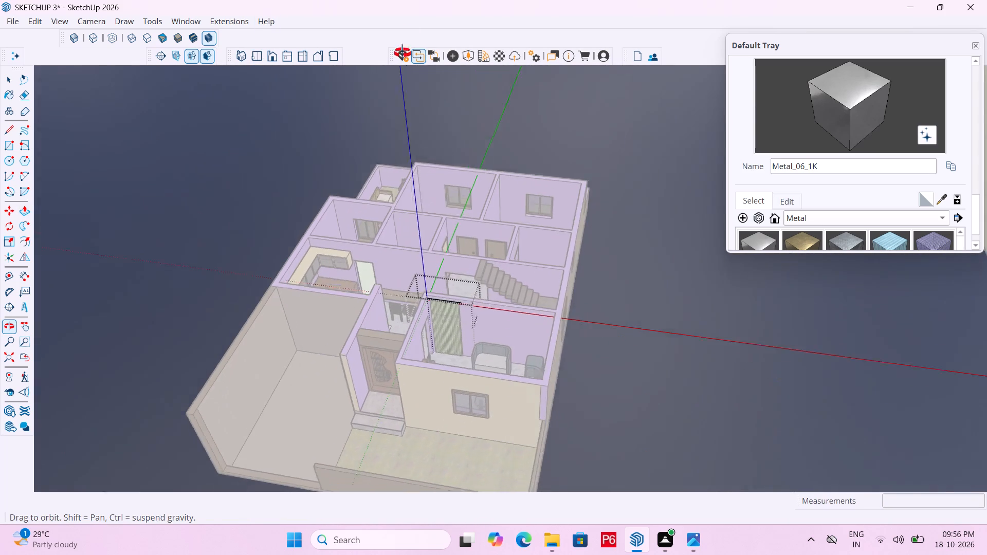
{"action": "middle_click_drag", "start_coordinate": [403, 53], "coordinate": [410, 37]}
{"action": "key", "text": "space"}
{"action": "left_click", "coordinate": [669, 277]}
Save the model with the curtain and its rod.
{"action": "middle_click_drag", "start_coordinate": [523, 312], "coordinate": [405, 308]}
{"action": "scroll", "coordinate": [405, 308], "scroll_direction": "up", "scroll_amount": 11}
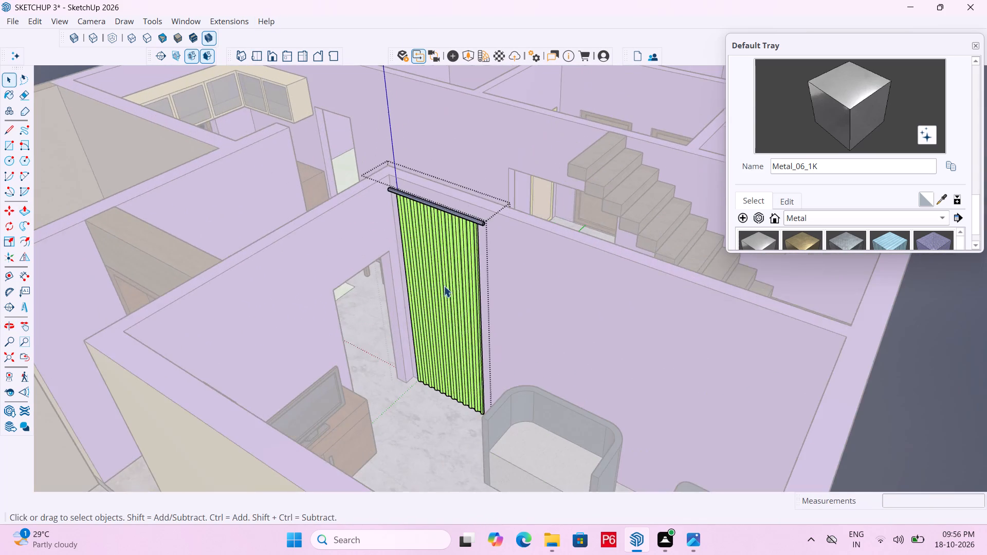
{"action": "middle_click_drag", "start_coordinate": [444, 283], "coordinate": [462, 266]}
{"action": "key", "text": "ctrl+s"}
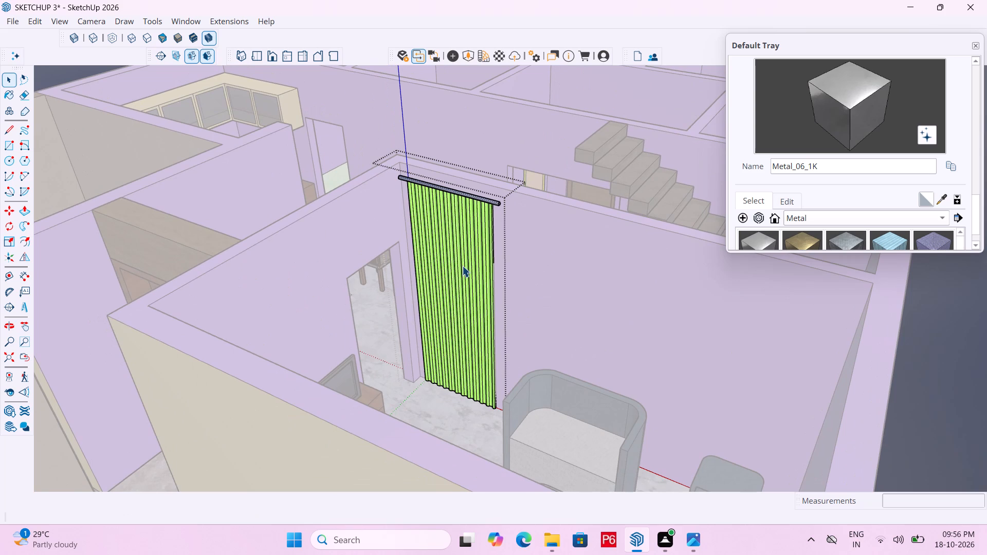
{"action": "key", "text": "ctrl+s"}
{"action": "key", "text": "ctrl+s"}
Select all of the wavy curtain's connected geometry and make it a group separate from the rod.
{"action": "scroll", "coordinate": [453, 286], "scroll_direction": "down", "scroll_amount": 4}
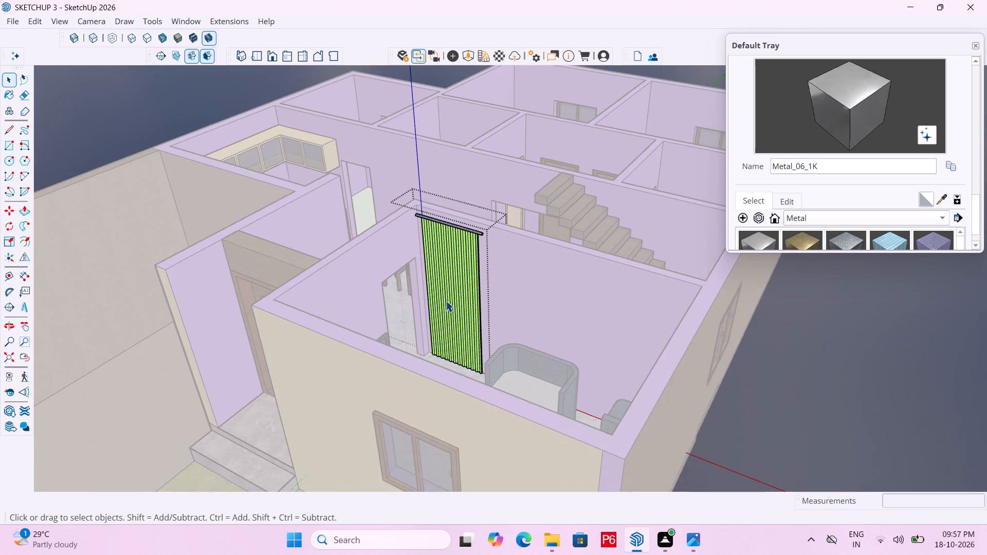
{"action": "scroll", "coordinate": [443, 302], "scroll_direction": "down", "scroll_amount": 1}
{"action": "middle_click_drag", "start_coordinate": [443, 302], "coordinate": [429, 316]}
{"action": "scroll", "coordinate": [465, 295], "scroll_direction": "up", "scroll_amount": 2}
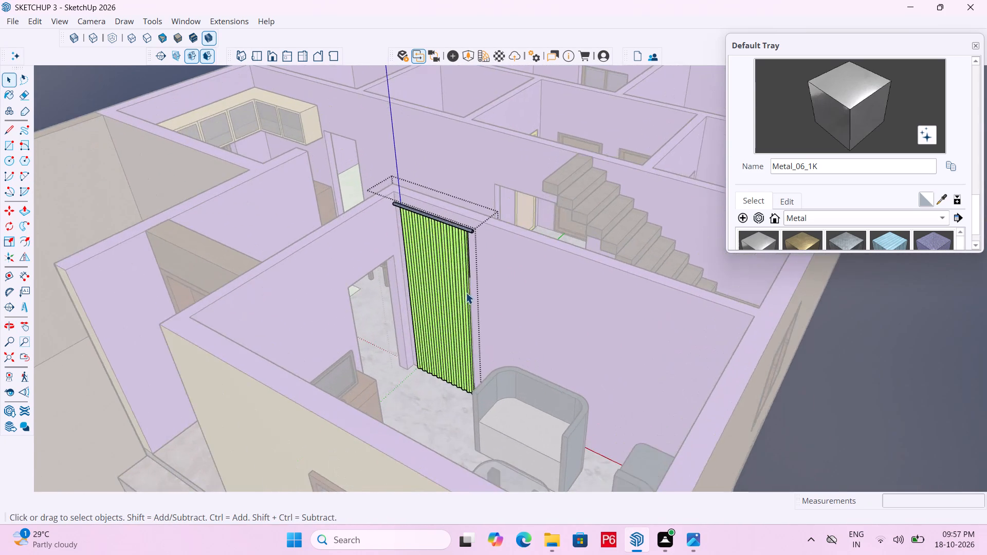
{"action": "scroll", "coordinate": [466, 292], "scroll_direction": "up", "scroll_amount": 4}
{"action": "middle_click_drag", "start_coordinate": [469, 291], "coordinate": [498, 293]}
{"action": "key", "text": "space"}
{"action": "left_click", "coordinate": [451, 254]}
{"action": "double_click", "coordinate": [451, 254]}
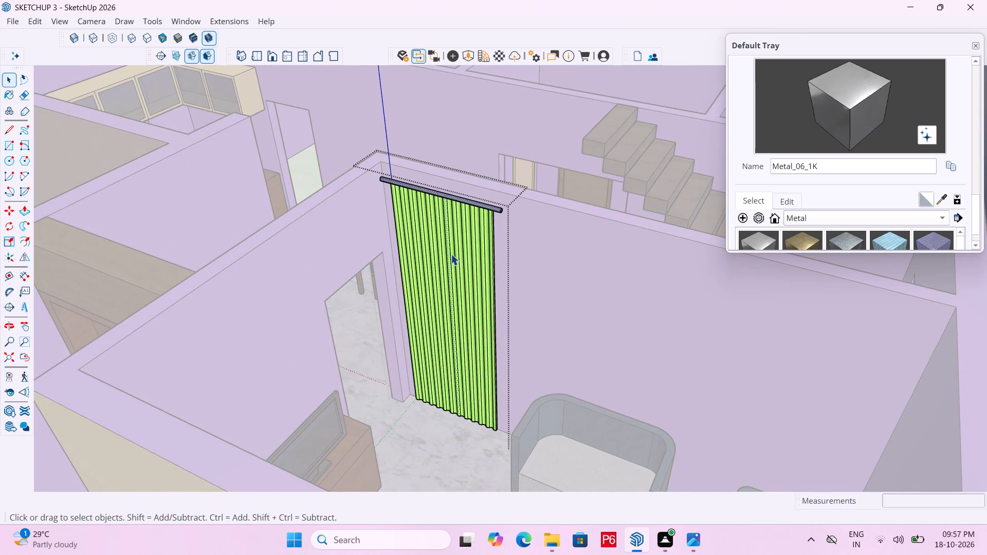
{"action": "triple_click", "coordinate": [452, 253]}
{"action": "left_click", "coordinate": [452, 253]}
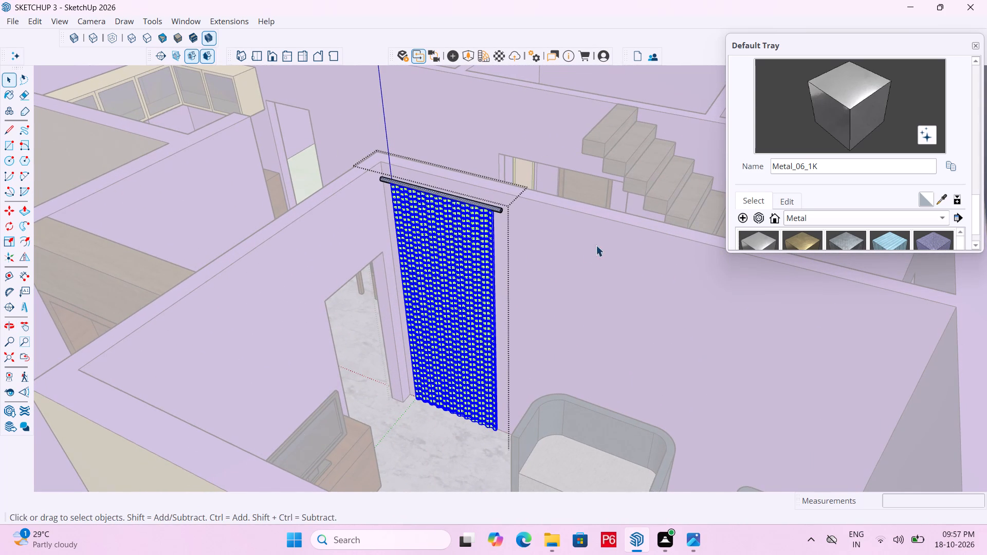
{"action": "right_click", "coordinate": [449, 250]}
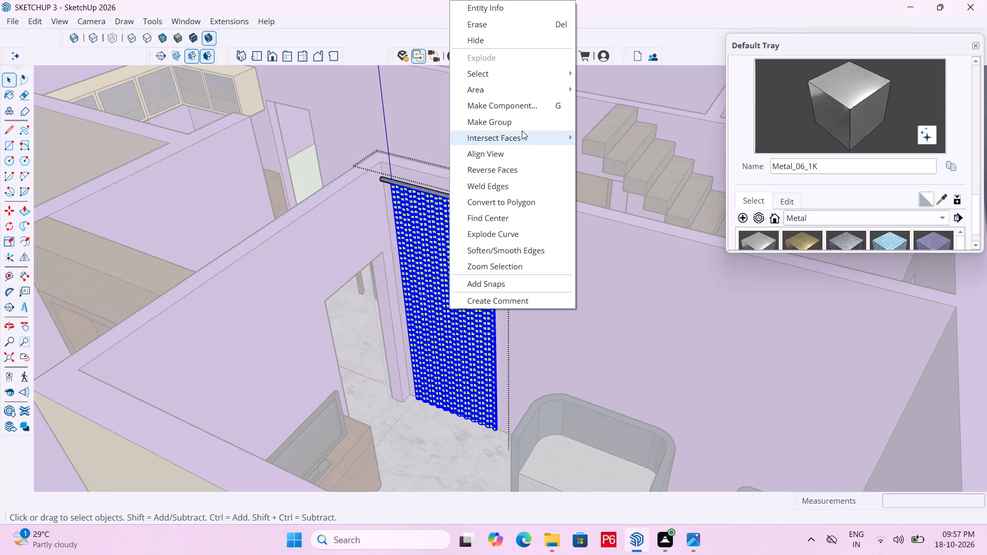
{"action": "left_click", "coordinate": [524, 122]}
{"action": "key", "text": "space"}
{"action": "left_click", "coordinate": [460, 299]}
{"action": "scroll", "coordinate": [508, 177], "scroll_direction": "up", "scroll_amount": 3}
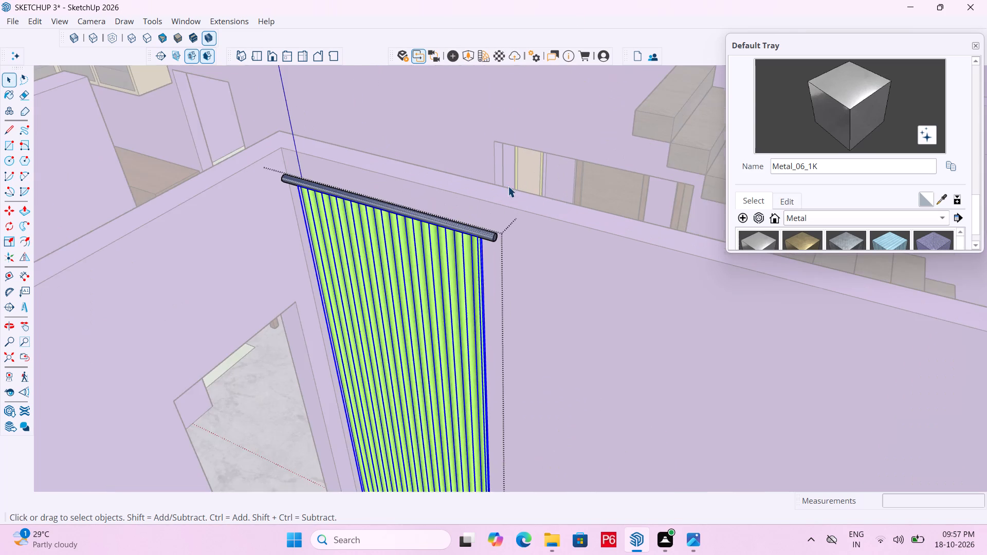
{"action": "scroll", "coordinate": [508, 186], "scroll_direction": "up", "scroll_amount": 1}
{"action": "left_click", "coordinate": [505, 274]}
{"action": "left_click", "coordinate": [458, 273]}
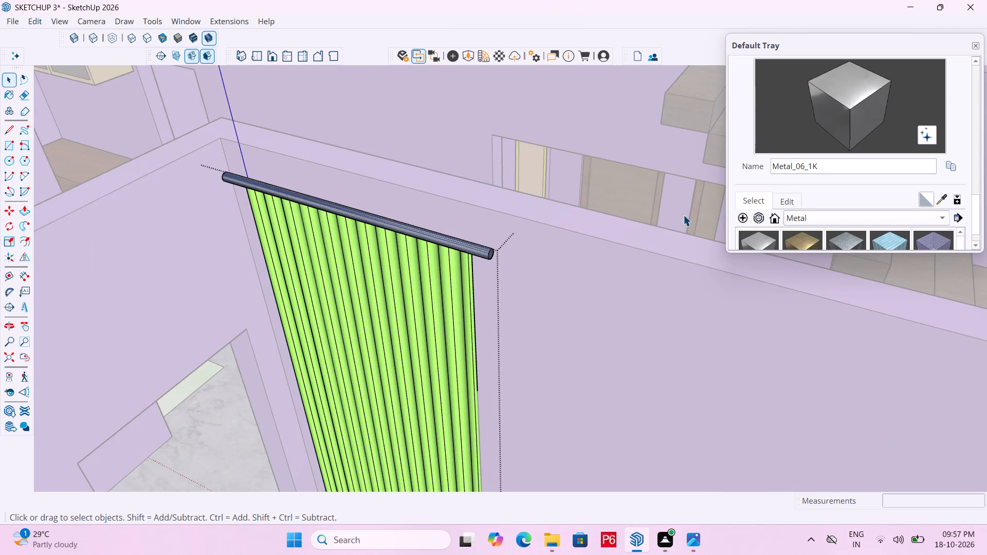
Try to paint the whole curtain group with A02_Rose_Quartz from the Solid Colors materials.
{"action": "left_click", "coordinate": [812, 219]}
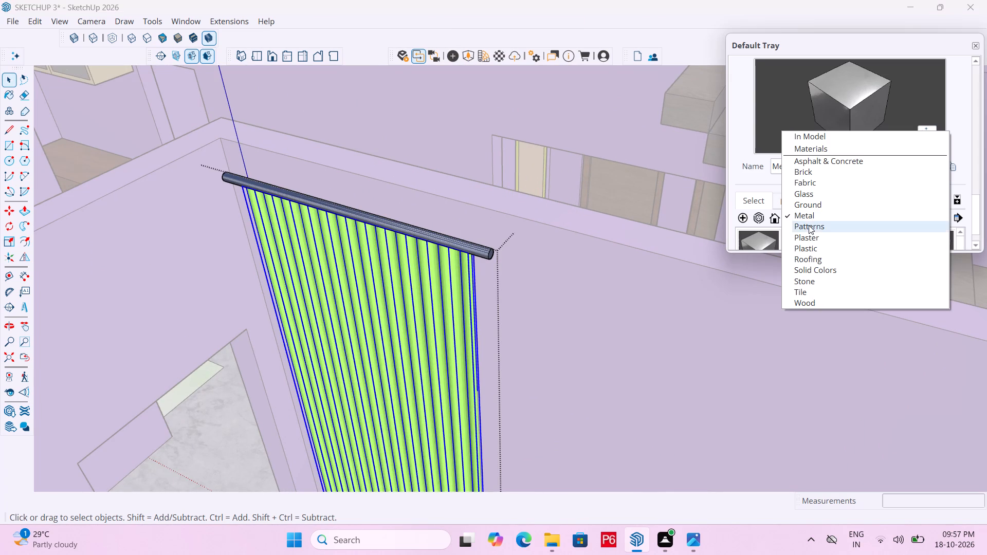
{"action": "left_click", "coordinate": [807, 270]}
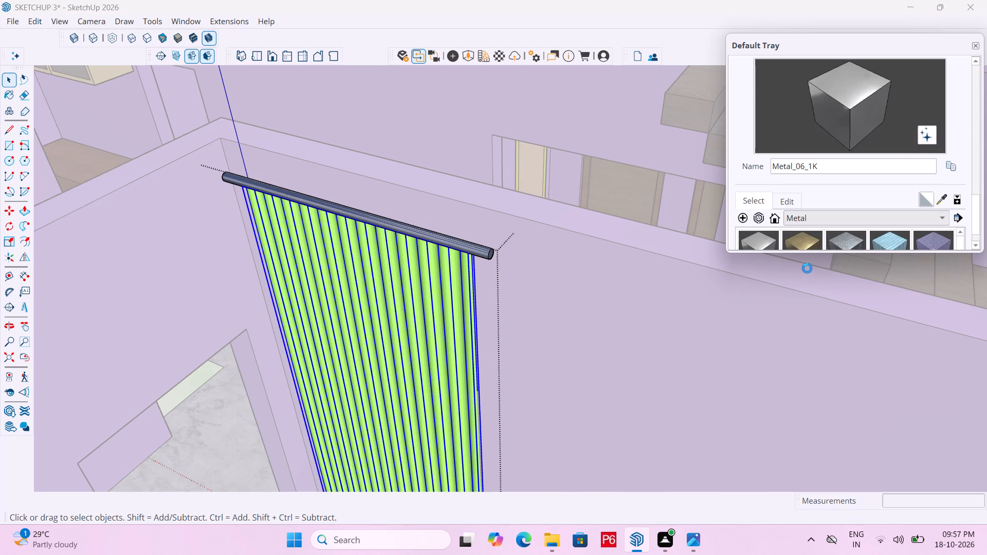
{"action": "scroll", "coordinate": [826, 215], "scroll_direction": "down", "scroll_amount": 2}
{"action": "left_click", "coordinate": [793, 219]}
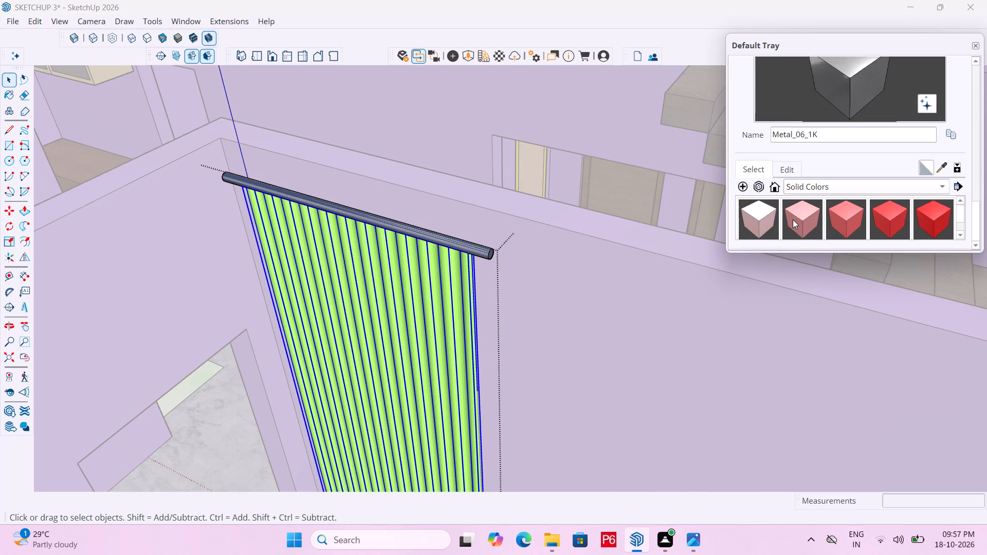
{"action": "left_click", "coordinate": [462, 289]}
{"action": "triple_click", "coordinate": [425, 265]}
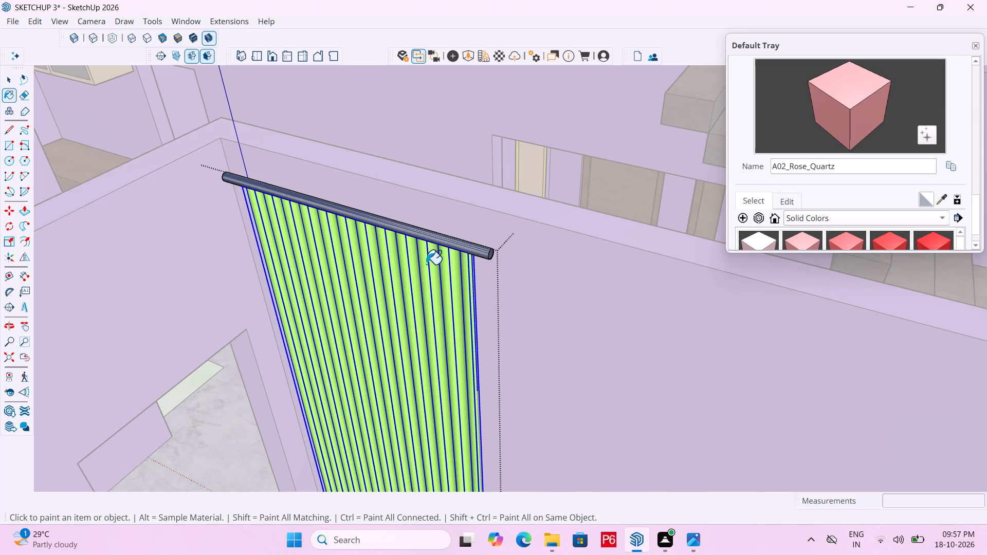
{"action": "left_click_drag", "start_coordinate": [426, 264], "coordinate": [432, 262]}
Open the curtain group for editing and paint one fold strip with A01_Blush_Petal from the Solid Colors materials.
{"action": "key", "text": "space"}
{"action": "double_click", "coordinate": [424, 289]}
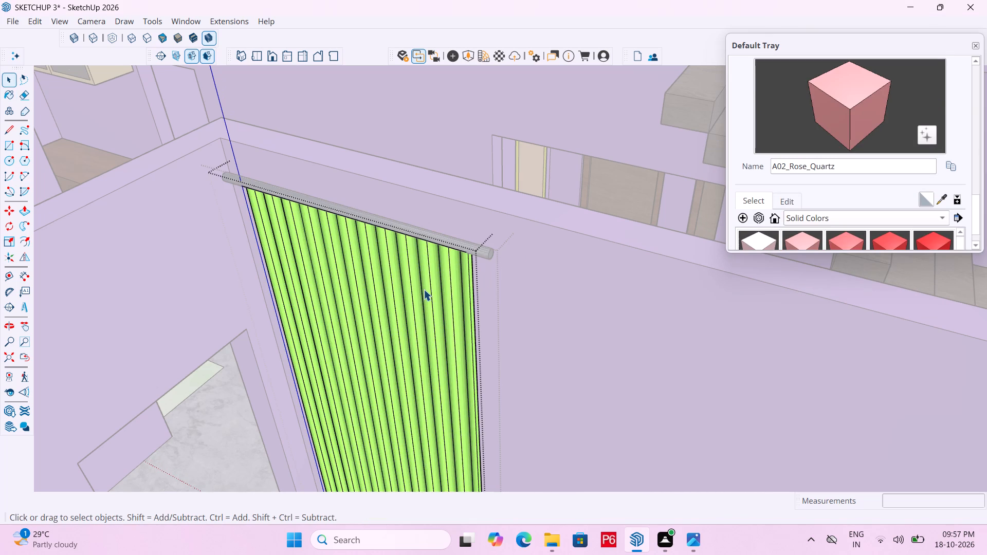
{"action": "left_click", "coordinate": [786, 242]}
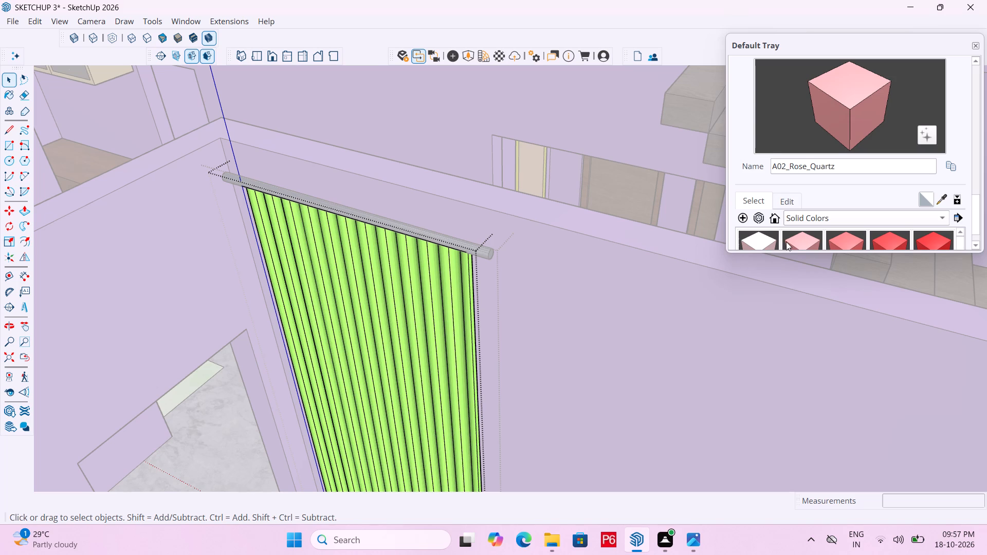
{"action": "left_click", "coordinate": [759, 244]}
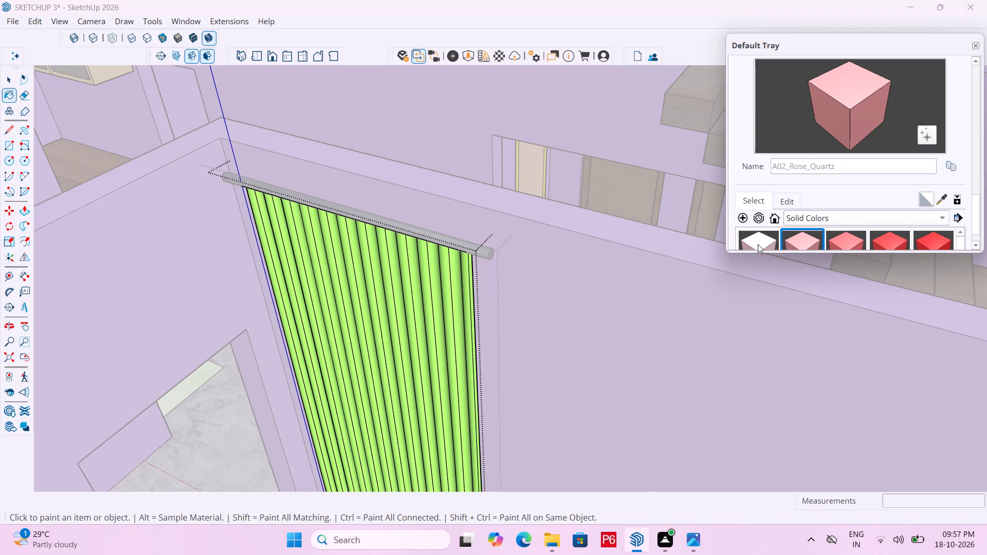
{"action": "left_click", "coordinate": [425, 298]}
Paint the pale-pink strip and the green folds between it and the curtain's nearest side edge with A02_Rose_Quartz.
{"action": "scroll", "coordinate": [437, 289], "scroll_direction": "up", "scroll_amount": 3}
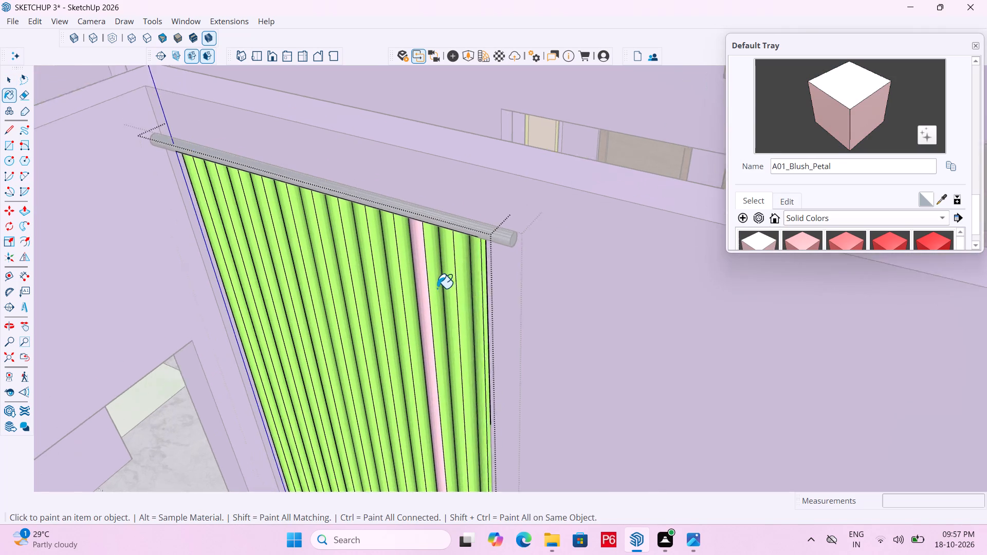
{"action": "scroll", "coordinate": [437, 288], "scroll_direction": "up", "scroll_amount": 2}
{"action": "left_click", "coordinate": [790, 239]}
{"action": "left_click", "coordinate": [418, 289]}
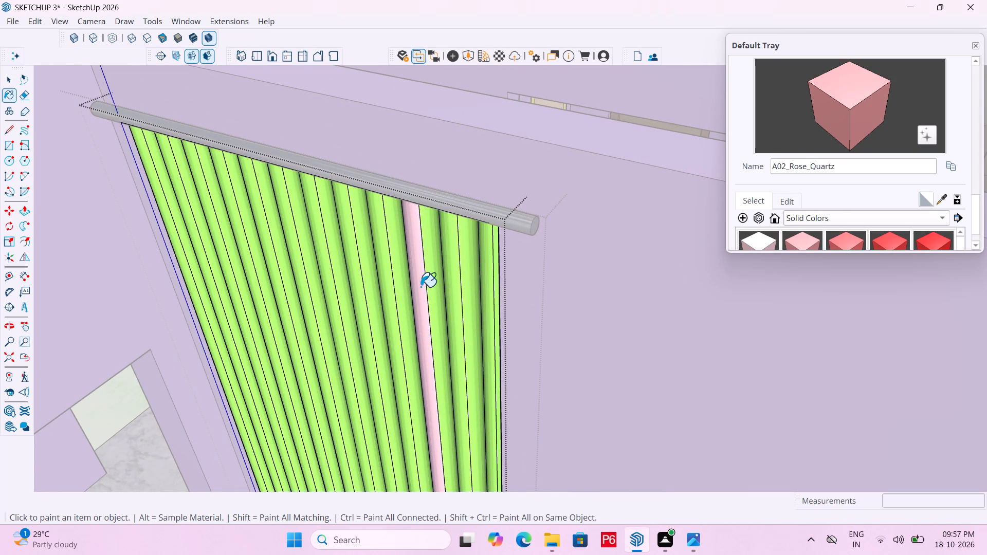
{"action": "left_click_drag", "start_coordinate": [426, 280], "coordinate": [433, 277]}
{"action": "left_click", "coordinate": [452, 274]}
{"action": "left_click_drag", "start_coordinate": [471, 276], "coordinate": [477, 275]}
{"action": "left_click_drag", "start_coordinate": [484, 275], "coordinate": [490, 274]}
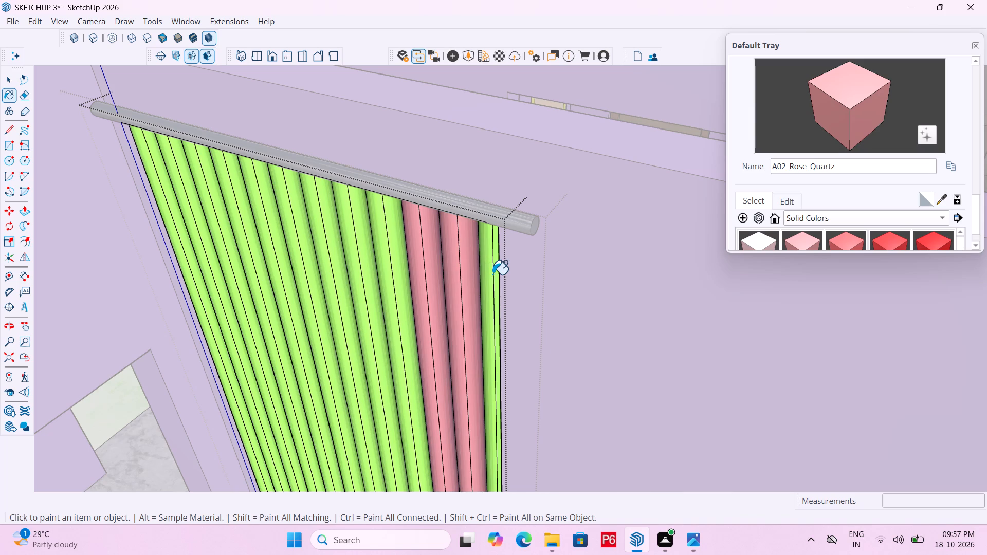
{"action": "left_click", "coordinate": [495, 274]}
Paint the adjoining green folds with A02_Rose_Quartz, working from the pink section toward the middle of the curtain.
{"action": "left_click", "coordinate": [393, 281]}
{"action": "left_click", "coordinate": [383, 276]}
{"action": "left_click", "coordinate": [397, 269]}
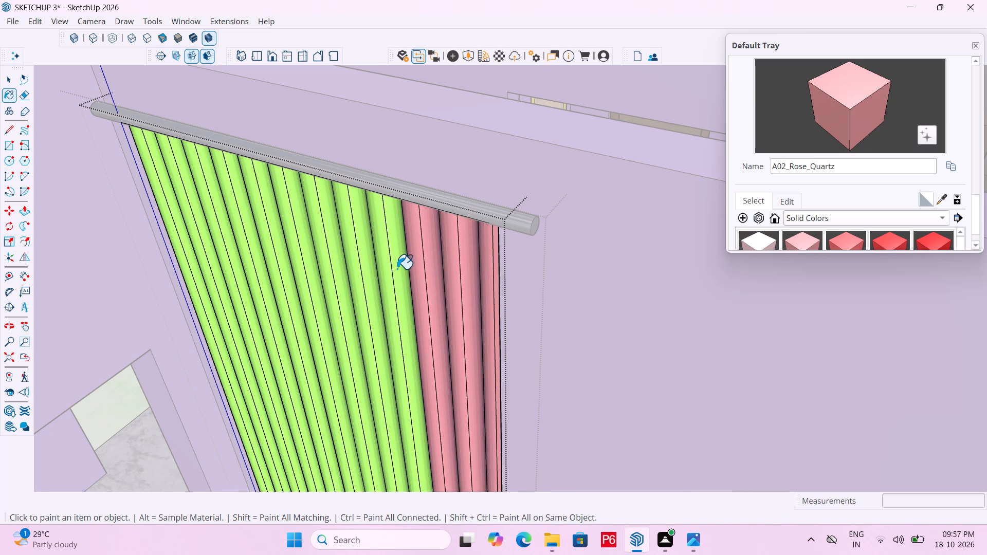
{"action": "double_click", "coordinate": [358, 264]}
{"action": "left_click", "coordinate": [362, 263]}
{"action": "left_click", "coordinate": [342, 256]}
{"action": "left_click", "coordinate": [318, 254]}
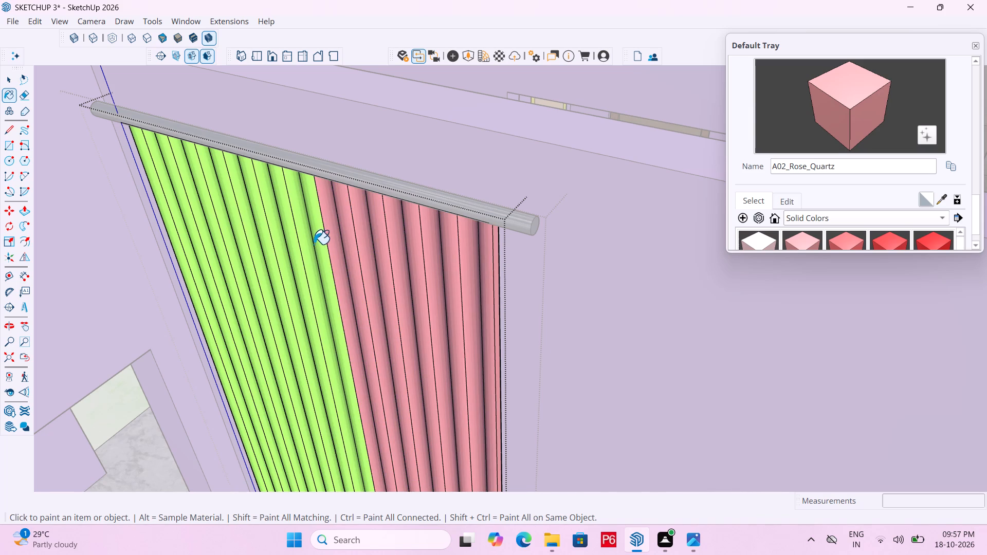
{"action": "left_click", "coordinate": [299, 238]}
{"action": "left_click", "coordinate": [289, 233]}
Paint the missed green strip and the next folds past the curtain's middle with A02_Rose_Quartz.
{"action": "middle_click_drag", "start_coordinate": [371, 233], "coordinate": [704, 160]}
{"action": "scroll", "coordinate": [379, 232], "scroll_direction": "down", "scroll_amount": 1}
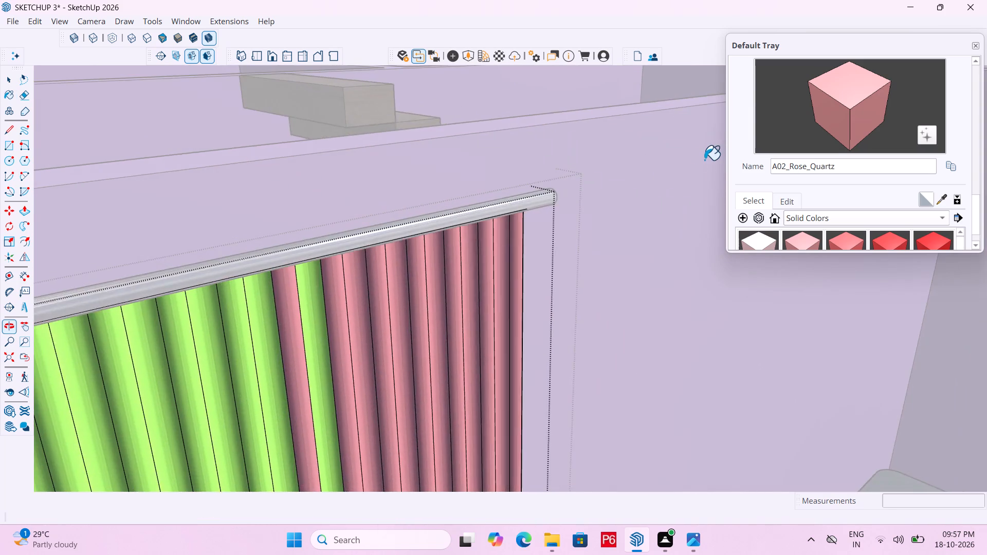
{"action": "scroll", "coordinate": [703, 153], "scroll_direction": "down", "scroll_amount": 5}
{"action": "middle_click_drag", "start_coordinate": [556, 281], "coordinate": [371, 310]}
{"action": "scroll", "coordinate": [592, 279], "scroll_direction": "up", "scroll_amount": 3}
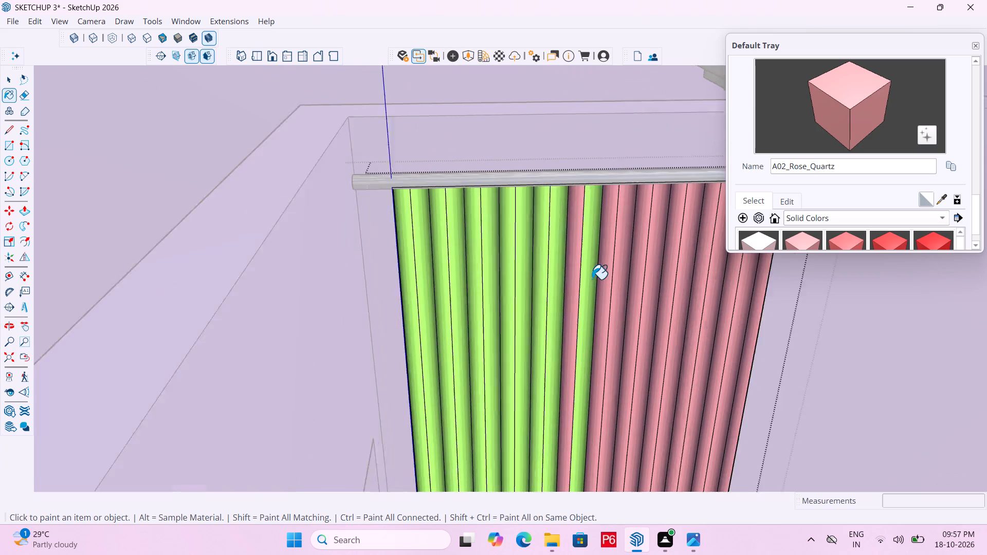
{"action": "scroll", "coordinate": [592, 279], "scroll_direction": "up", "scroll_amount": 1}
{"action": "left_click", "coordinate": [581, 276]}
{"action": "left_click", "coordinate": [557, 276]}
{"action": "left_click", "coordinate": [590, 270]}
{"action": "left_click", "coordinate": [496, 276]}
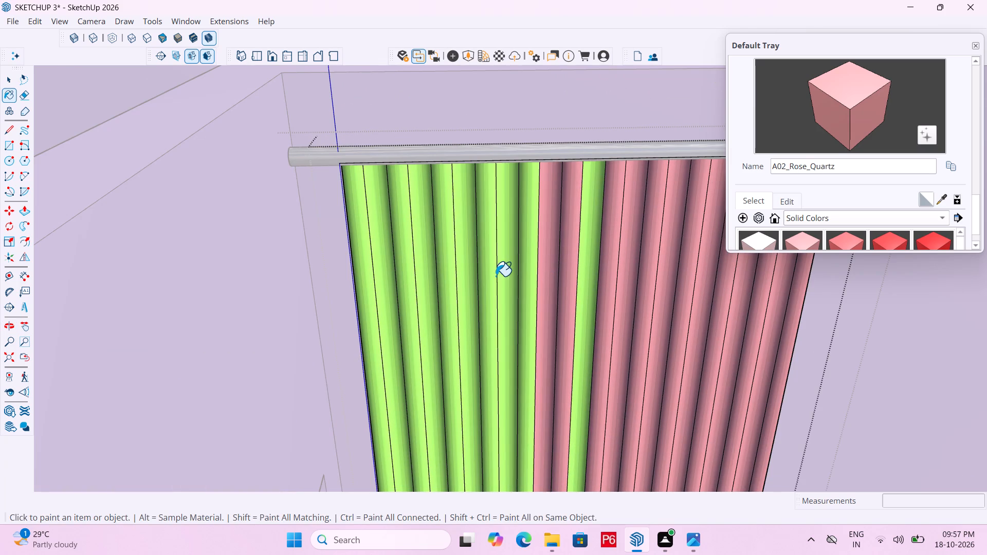
{"action": "left_click", "coordinate": [528, 269]}
{"action": "left_click_drag", "start_coordinate": [463, 277], "coordinate": [472, 276]}
{"action": "left_click_drag", "start_coordinate": [490, 275], "coordinate": [498, 272]}
{"action": "left_click", "coordinate": [508, 271]}
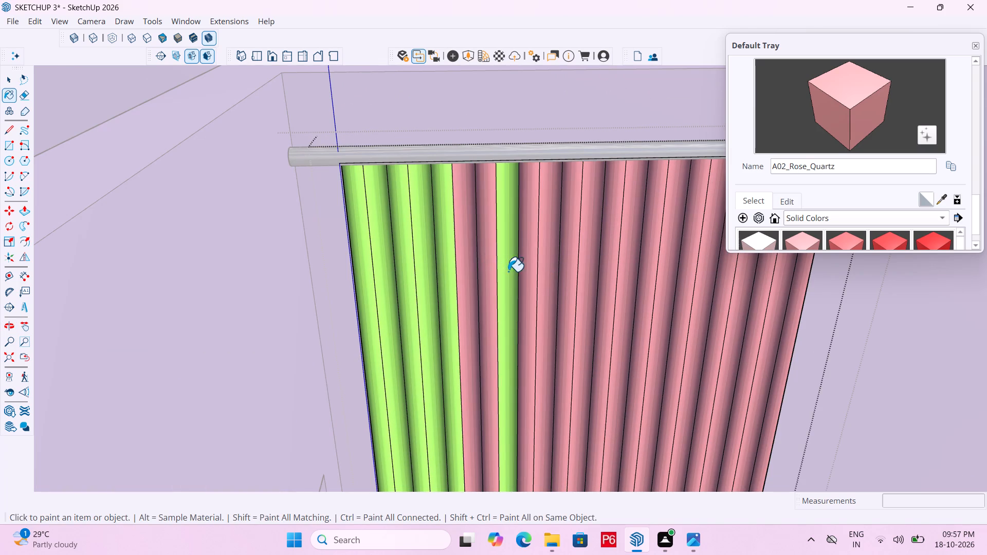
Paint the remaining green folds up to the curtain's other side edge with A02_Rose_Quartz and leave the curtain group.
{"action": "left_click", "coordinate": [443, 275]}
{"action": "left_click", "coordinate": [422, 275]}
{"action": "double_click", "coordinate": [410, 275]}
{"action": "left_click_drag", "start_coordinate": [382, 273], "coordinate": [370, 273]}
{"action": "left_click", "coordinate": [345, 273]}
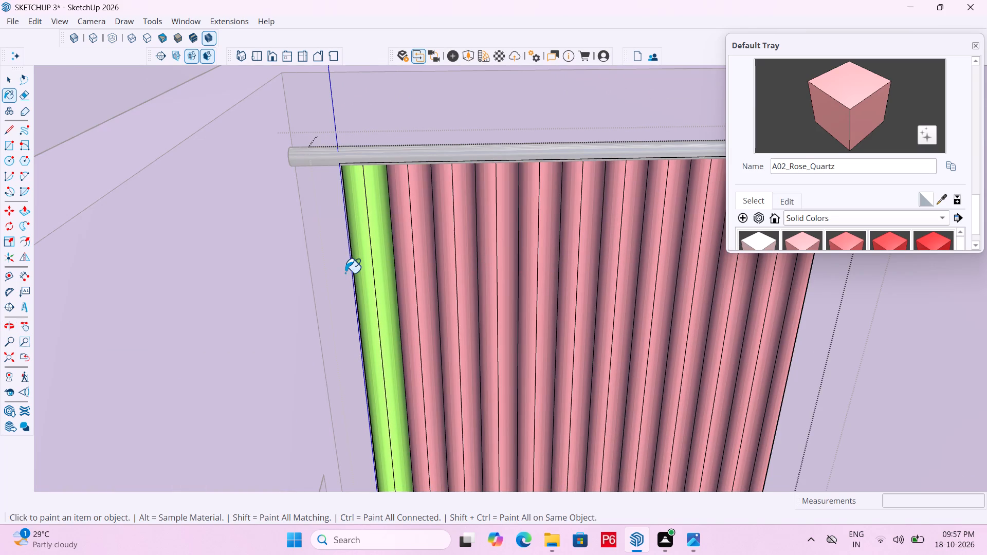
{"action": "left_click_drag", "start_coordinate": [374, 275], "coordinate": [390, 270]}
{"action": "scroll", "coordinate": [334, 259], "scroll_direction": "down", "scroll_amount": 6}
{"action": "middle_click_drag", "start_coordinate": [700, 248], "coordinate": [502, 257]}
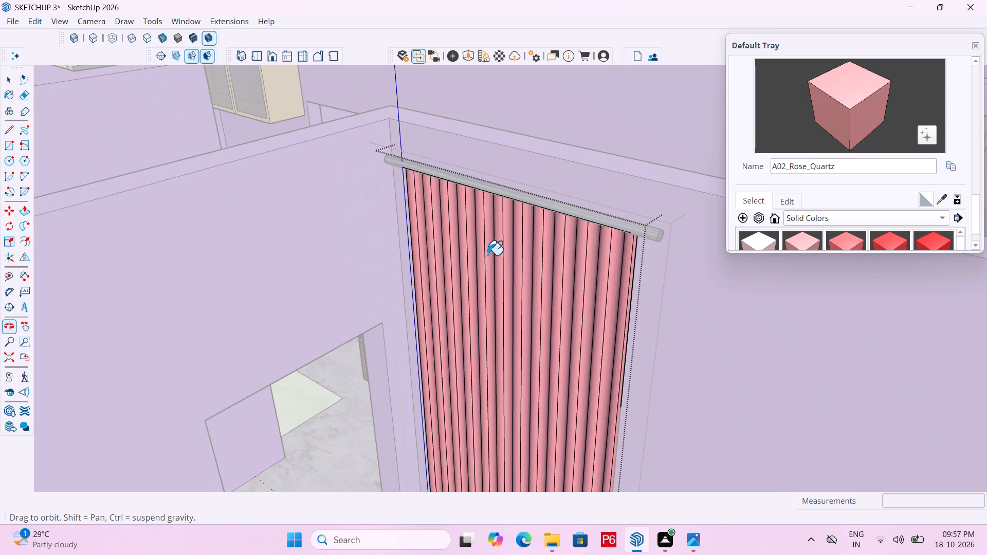
{"action": "scroll", "coordinate": [514, 195], "scroll_direction": "down", "scroll_amount": 12}
{"action": "key", "text": "space"}
{"action": "scroll", "coordinate": [521, 195], "scroll_direction": "down", "scroll_amount": 4}
{"action": "left_click", "coordinate": [855, 359]}
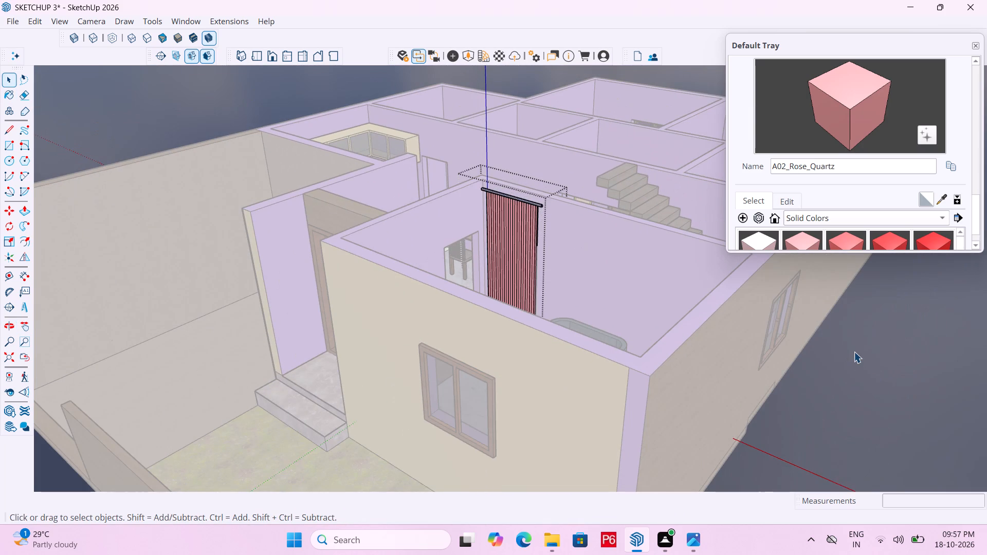
{"action": "double_click", "coordinate": [854, 353]}
Save the model with the repainted curtain.
{"action": "middle_click_drag", "start_coordinate": [588, 244], "coordinate": [560, 300]}
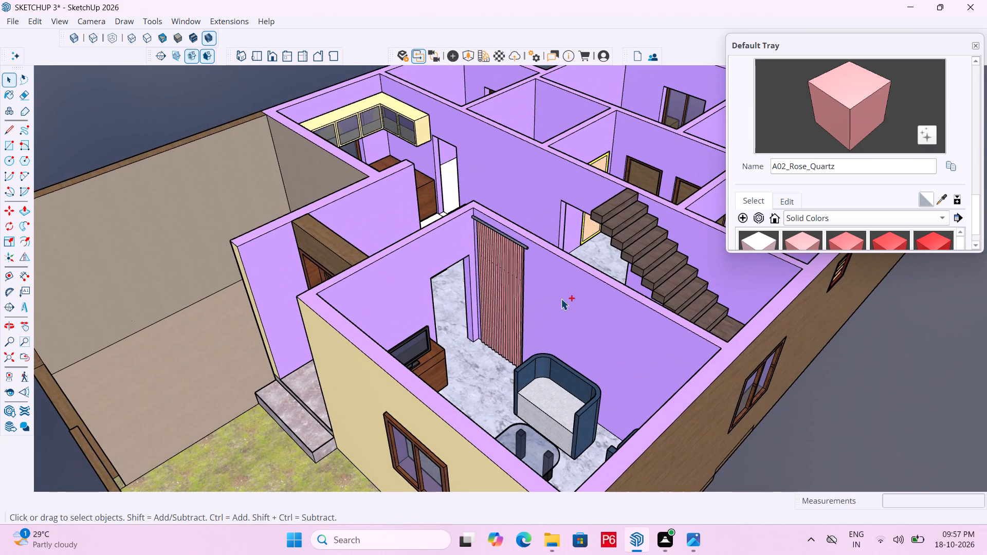
{"action": "key", "text": "ctrl+s"}
{"action": "key", "text": "ctrl+s"}
{"action": "key", "text": "ctrl+s"}
{"action": "key", "text": "ctrl+s"}
{"action": "key", "text": "ctrl+s"}
{"action": "key", "text": "ctrl+s"}
{"action": "key", "text": "ctrl+s"}
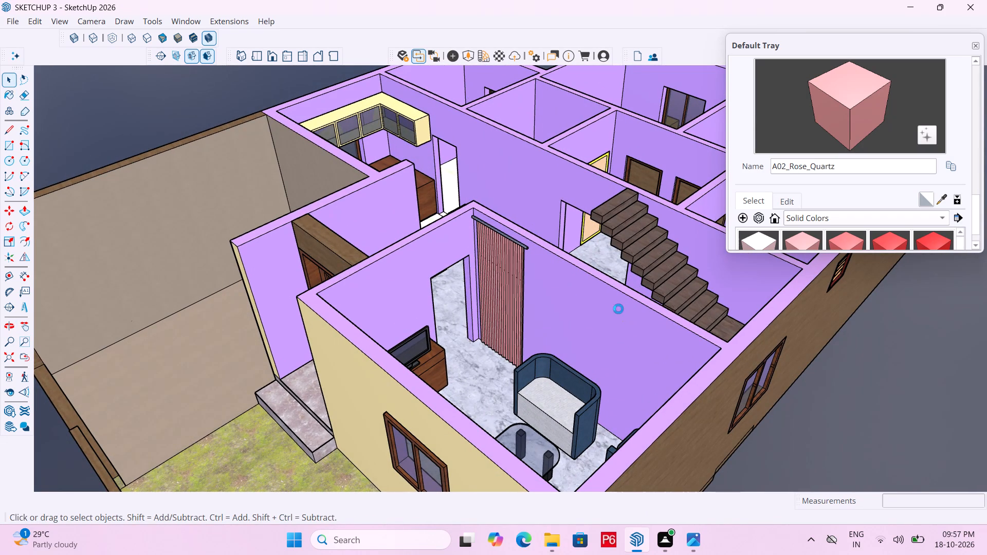
{"action": "key", "text": "ctrl+s"}
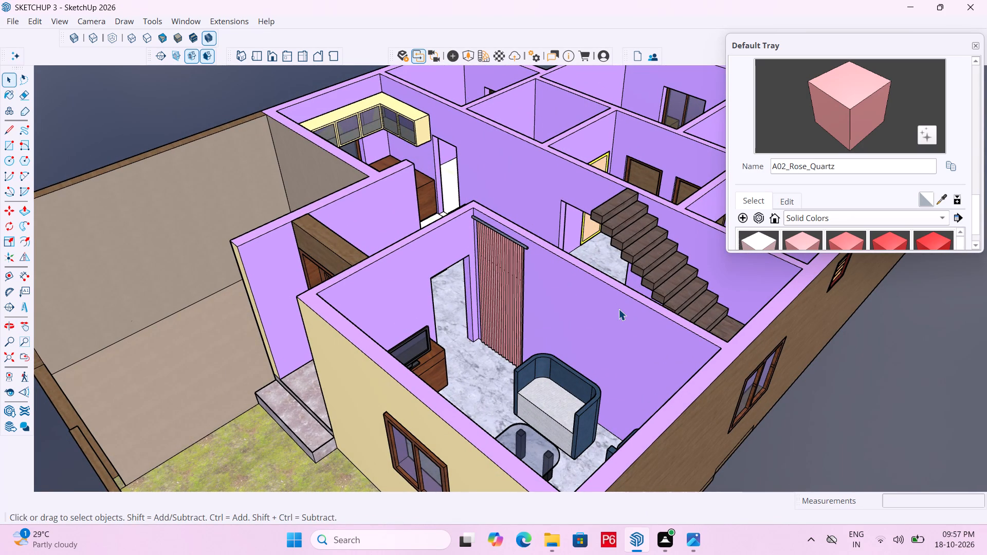